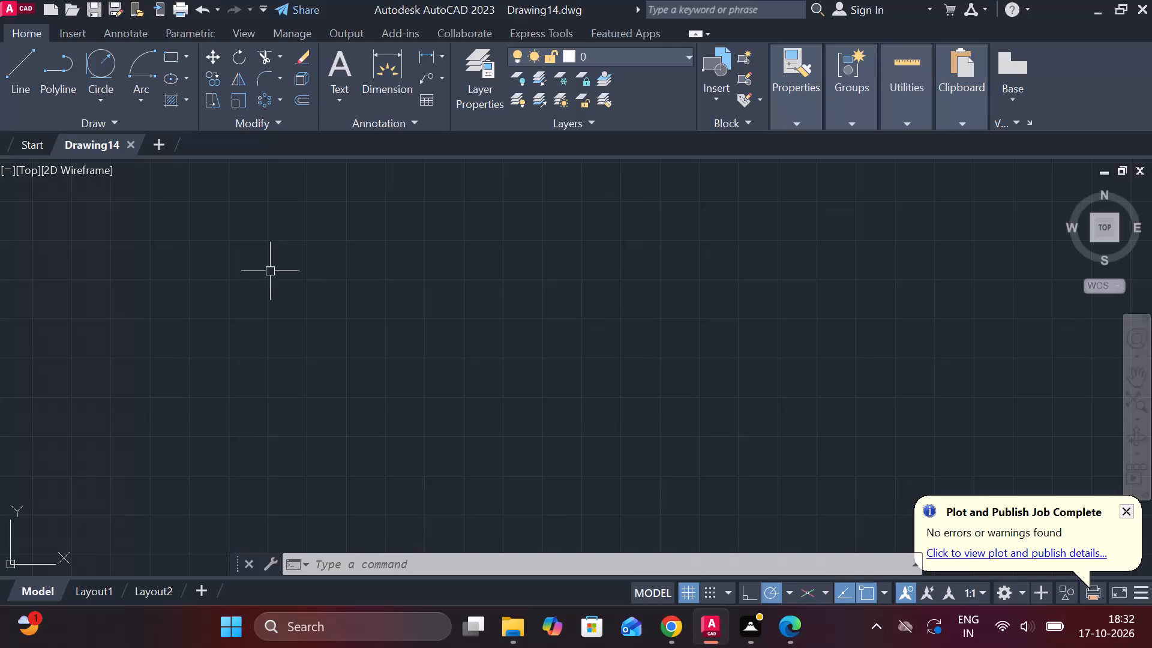
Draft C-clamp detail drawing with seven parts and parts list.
Turn on command logging with LOGFILEON.
{"action": "key", "text": "o"}
{"action": "key", "text": "g"}
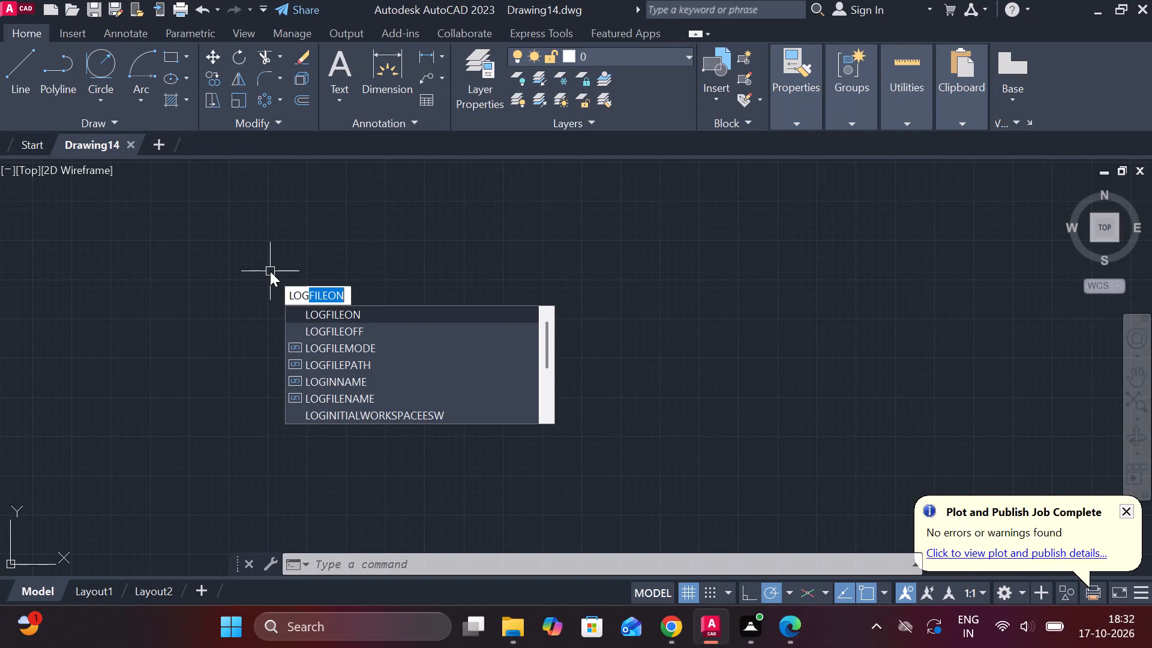
{"action": "left_click", "coordinate": [367, 317]}
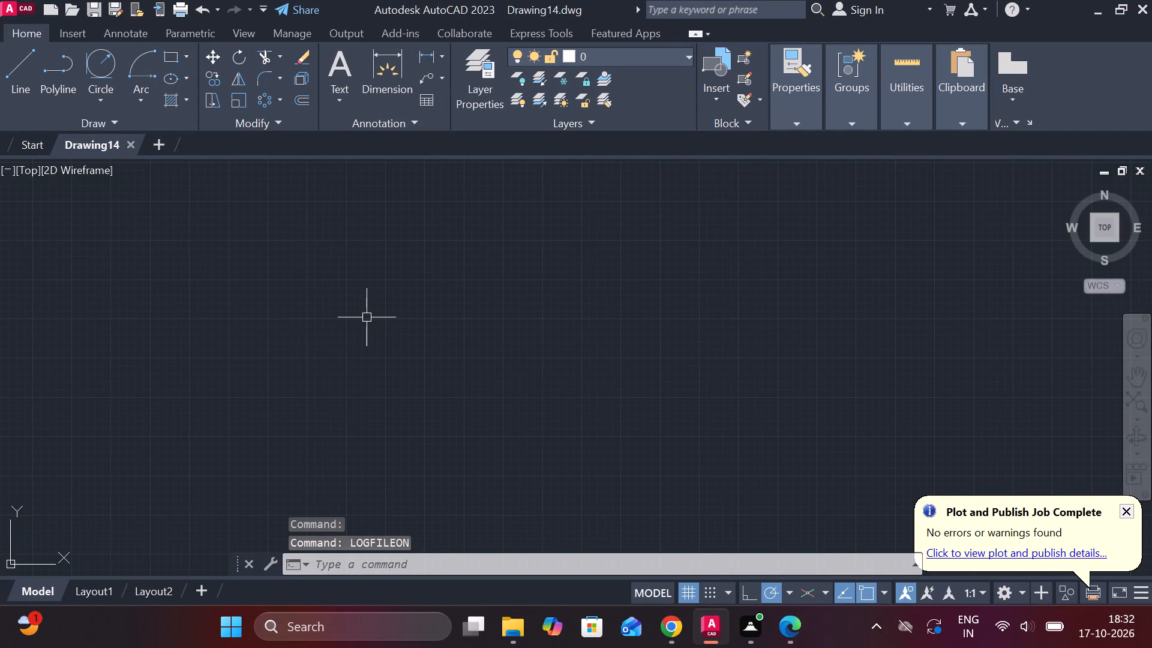
Set the model space limits from 0,0 to 297,210 and zoom to the drawing extents.
{"action": "type", "text": "LIMITS"}
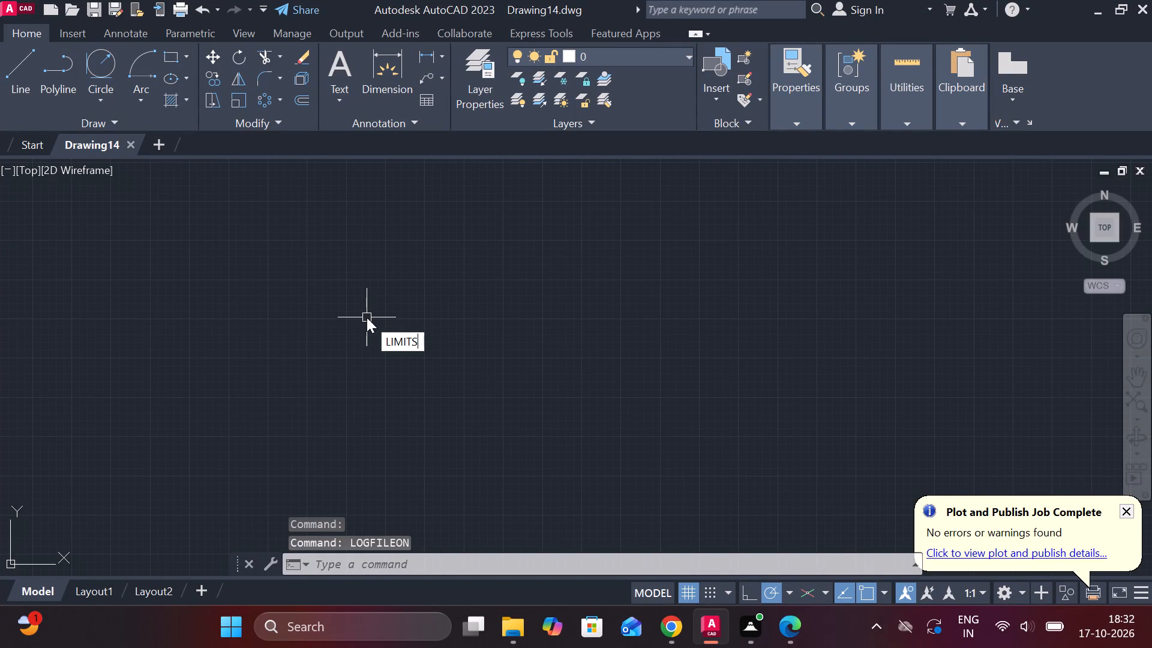
{"action": "key", "text": "Return"}
{"action": "type", "text": "0,0"}
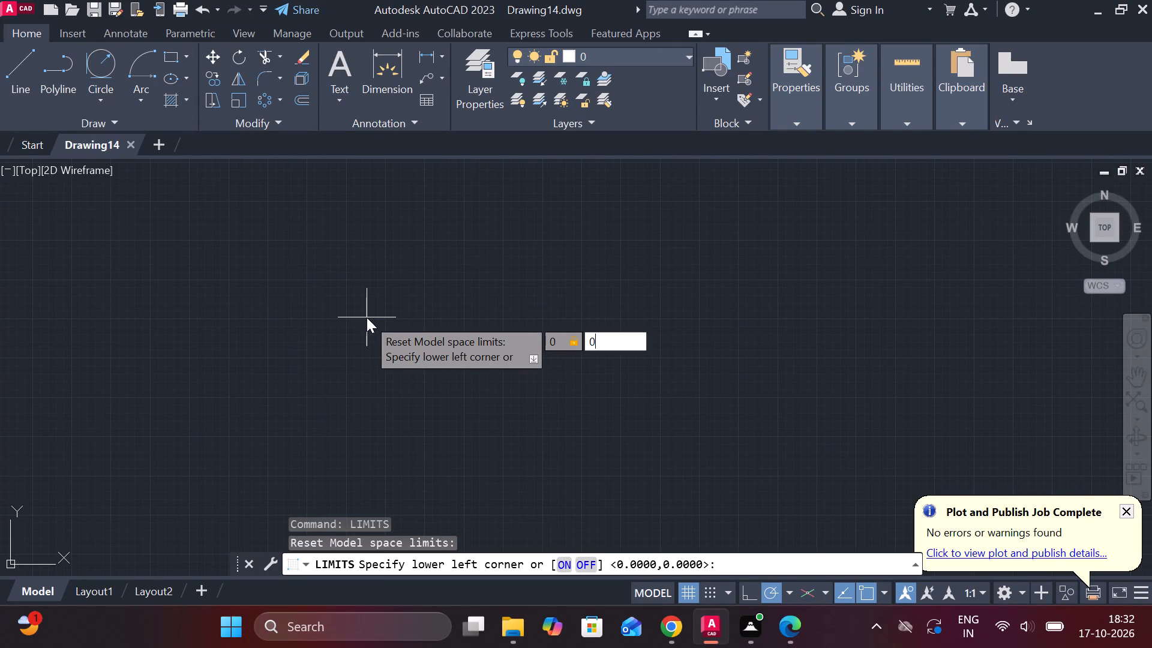
{"action": "key", "text": "Return"}
{"action": "key", "text": "2"}
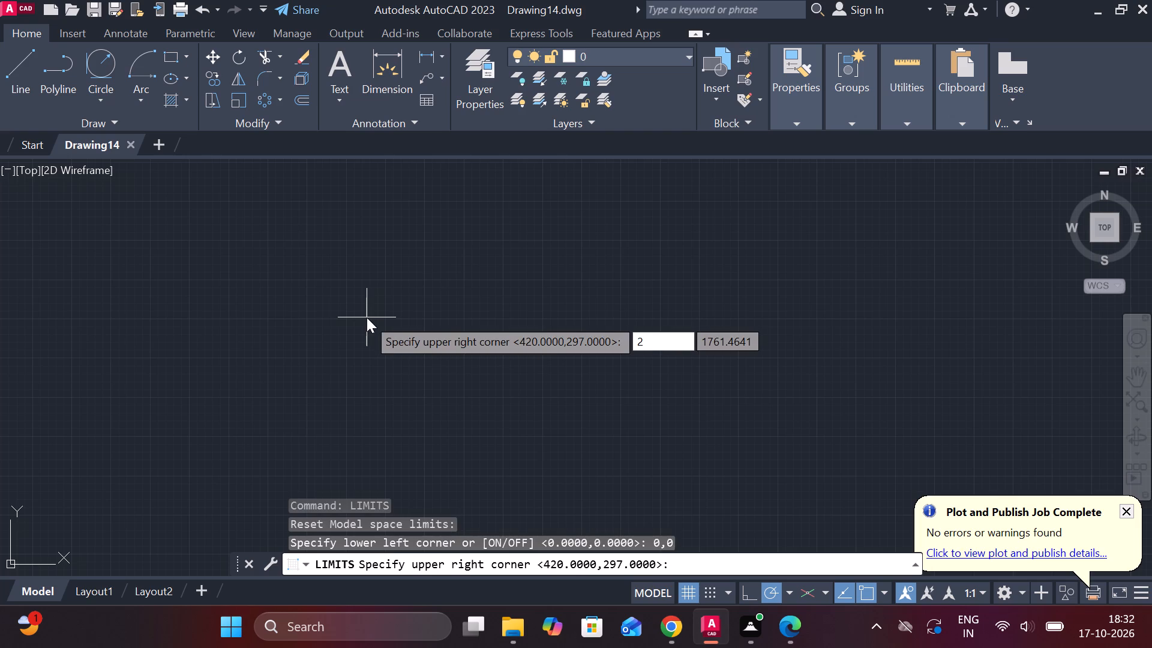
{"action": "type", "text": "97,21"}
{"action": "key", "text": "0"}
{"action": "key", "text": "Return"}
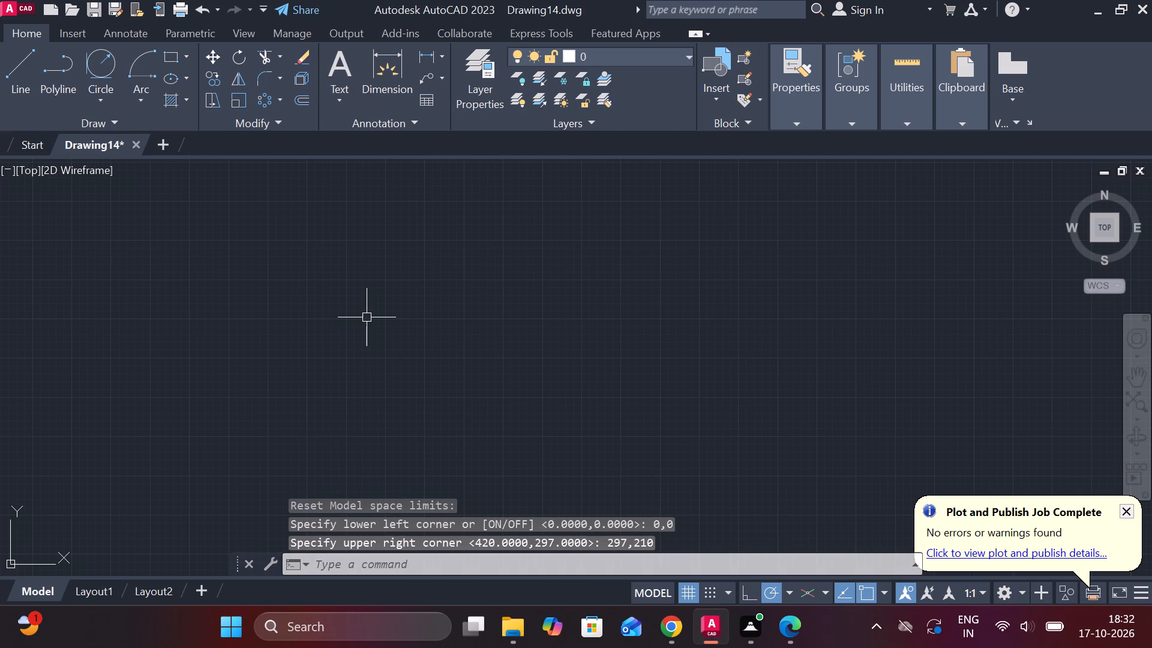
{"action": "key", "text": "z"}
{"action": "key", "text": "Return"}
{"action": "key", "text": "e"}
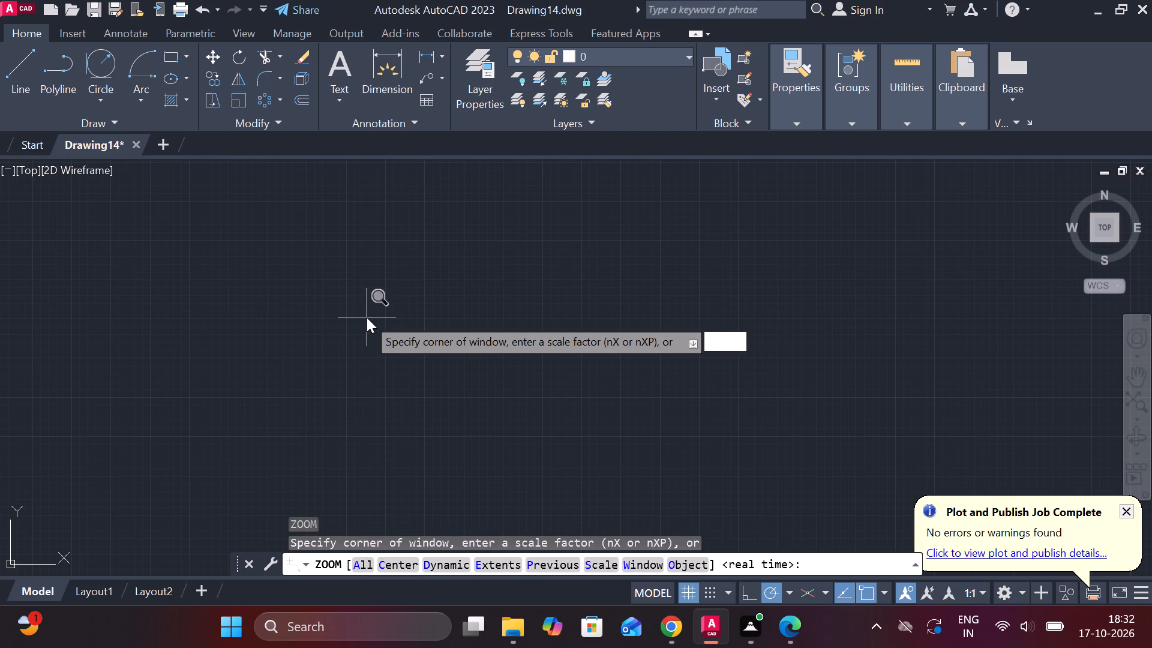
{"action": "key", "text": "Return"}
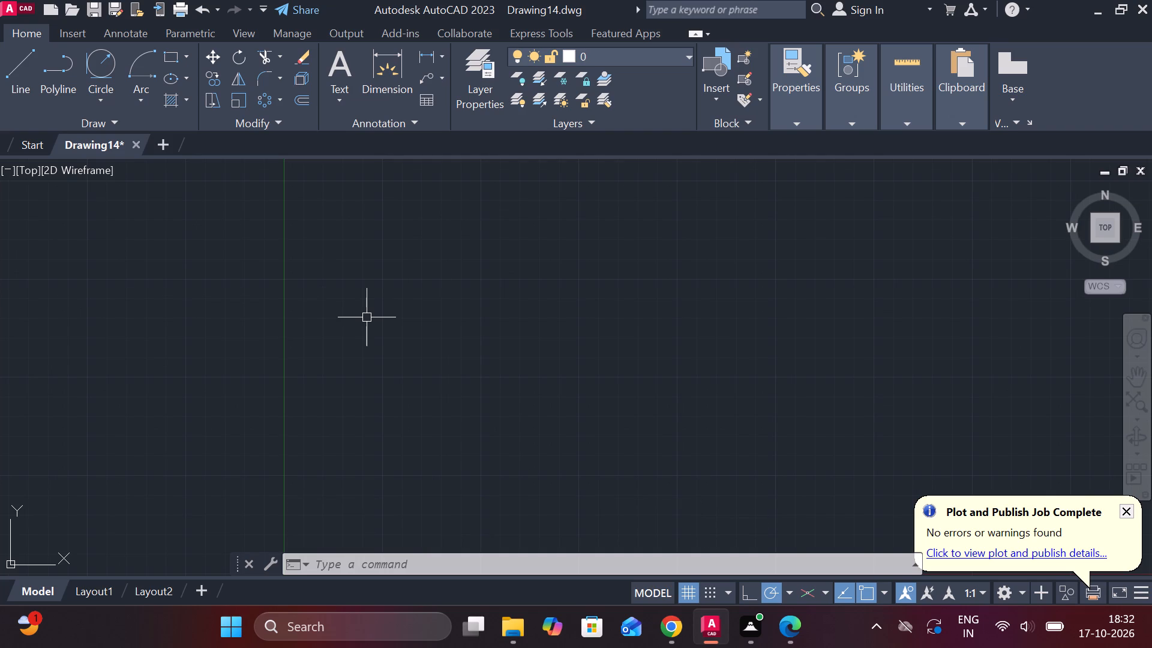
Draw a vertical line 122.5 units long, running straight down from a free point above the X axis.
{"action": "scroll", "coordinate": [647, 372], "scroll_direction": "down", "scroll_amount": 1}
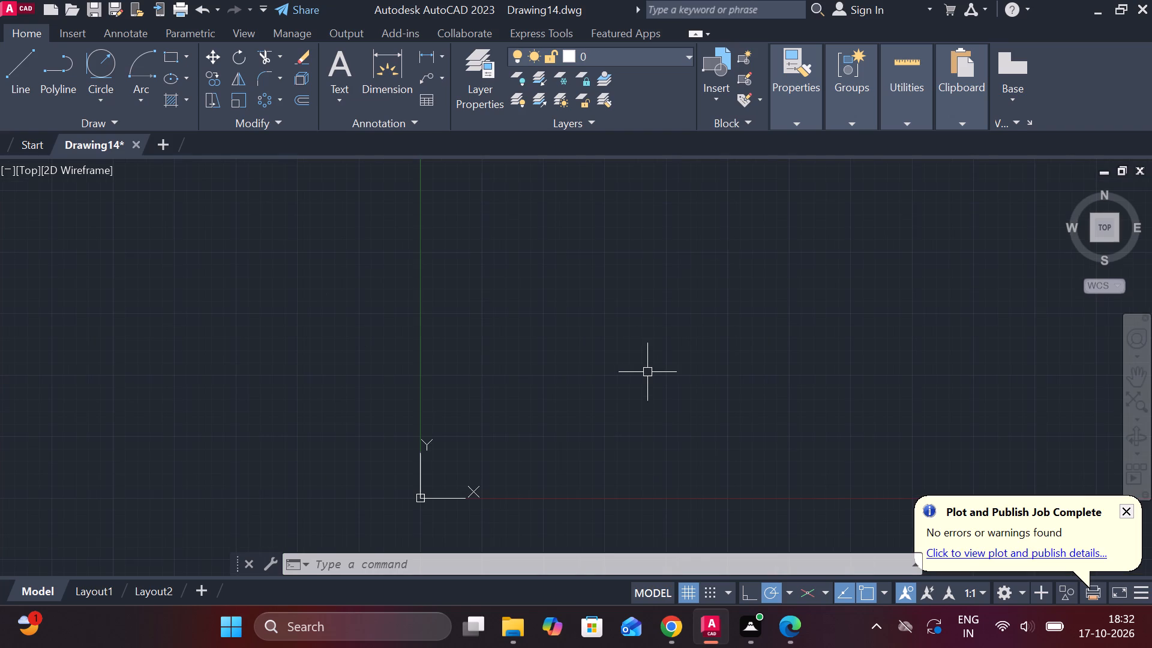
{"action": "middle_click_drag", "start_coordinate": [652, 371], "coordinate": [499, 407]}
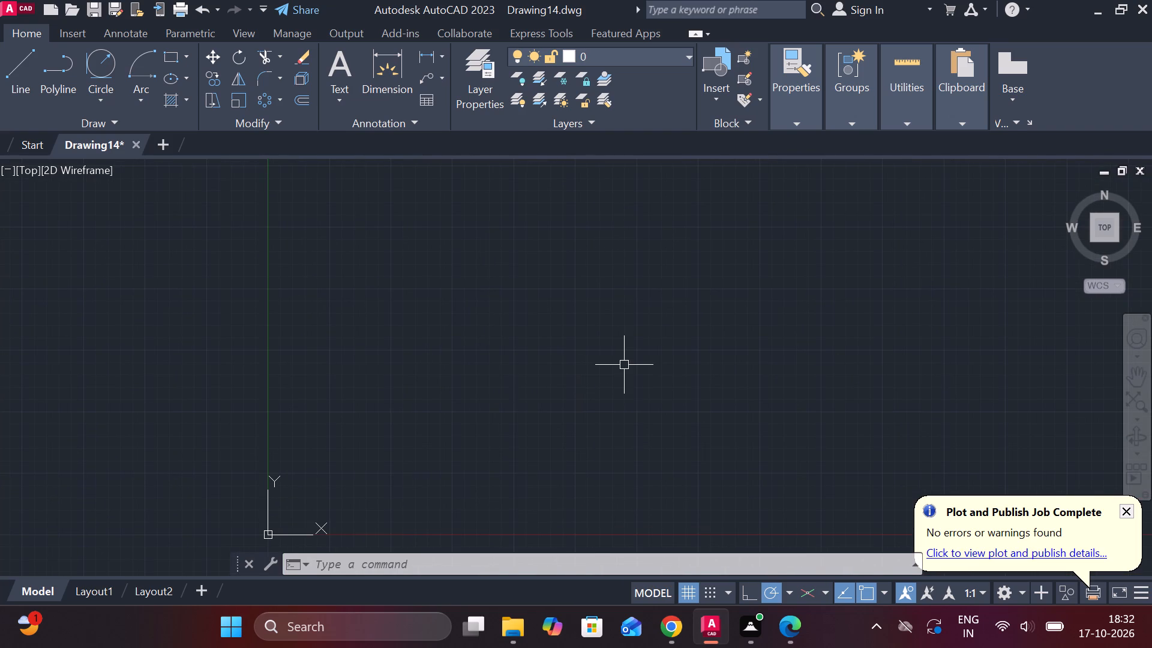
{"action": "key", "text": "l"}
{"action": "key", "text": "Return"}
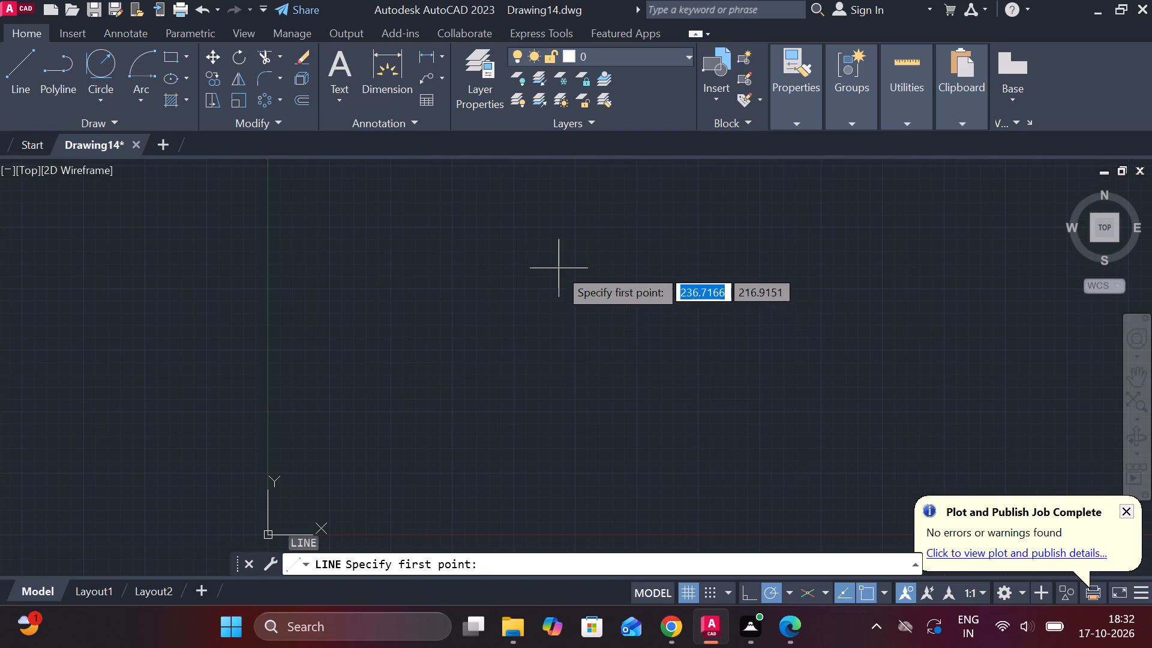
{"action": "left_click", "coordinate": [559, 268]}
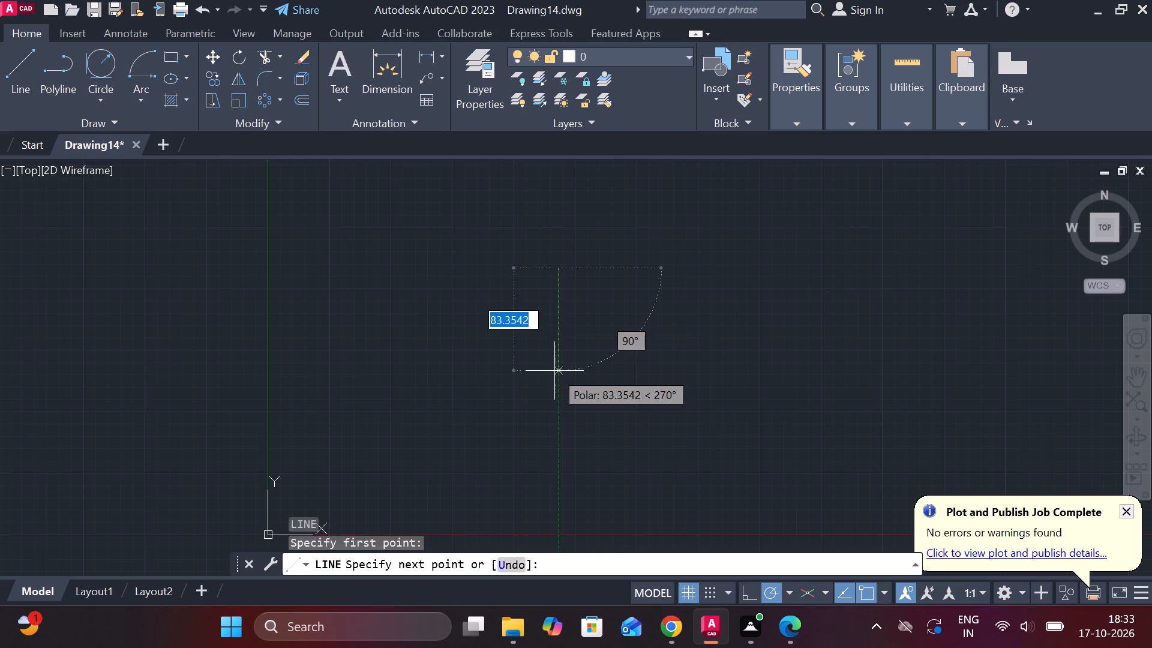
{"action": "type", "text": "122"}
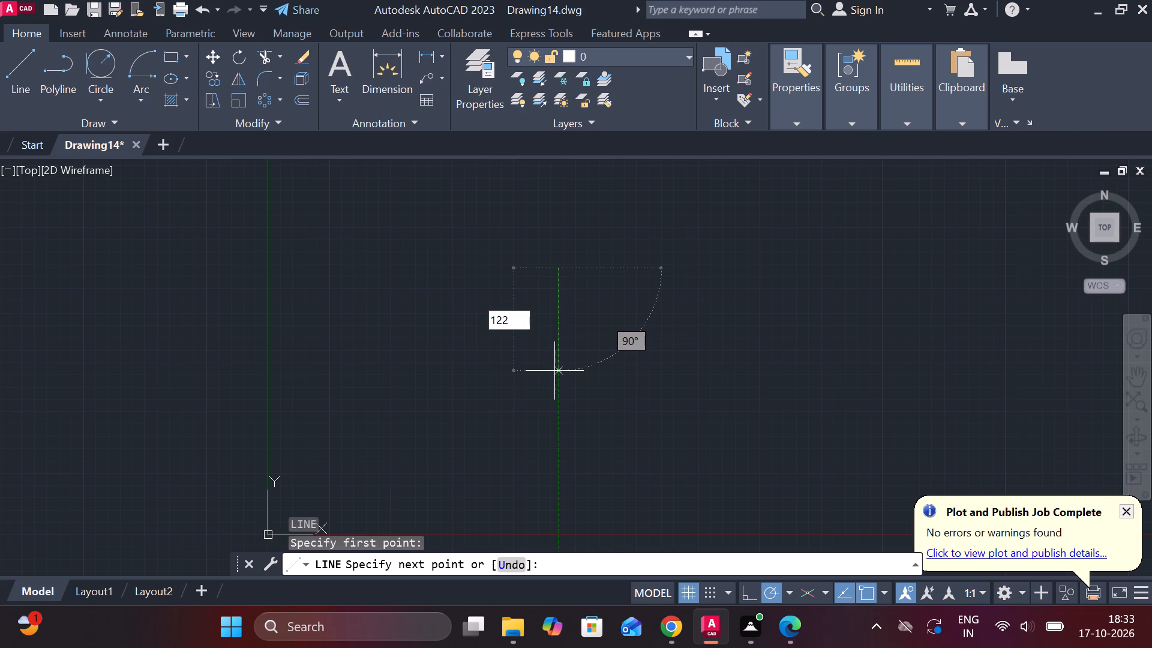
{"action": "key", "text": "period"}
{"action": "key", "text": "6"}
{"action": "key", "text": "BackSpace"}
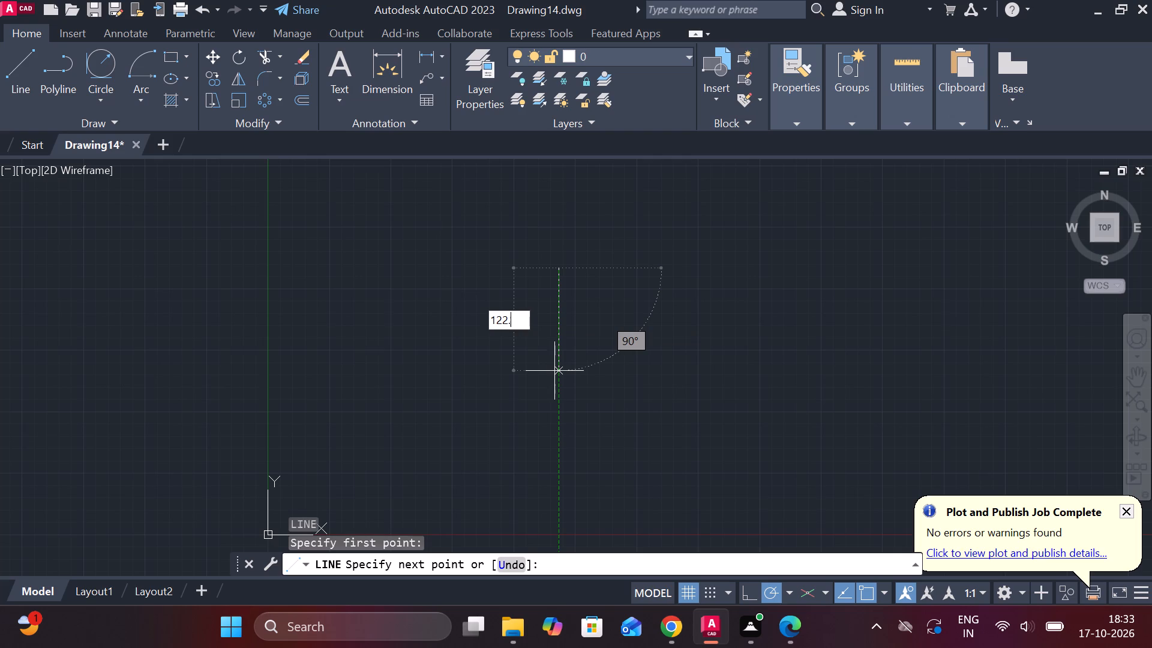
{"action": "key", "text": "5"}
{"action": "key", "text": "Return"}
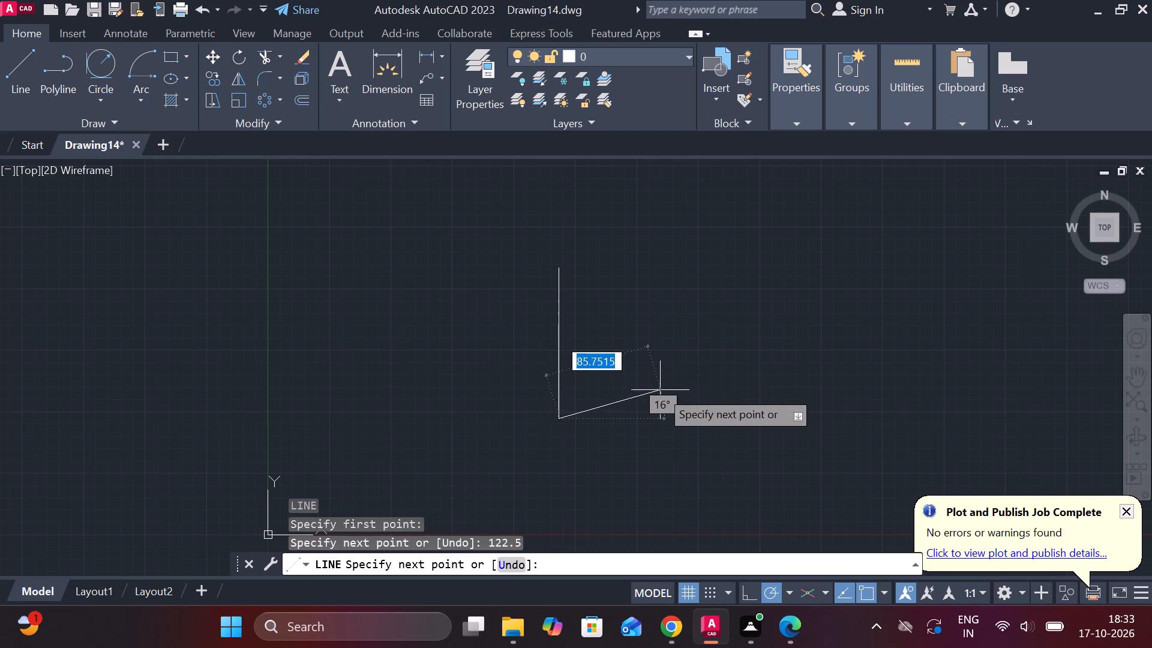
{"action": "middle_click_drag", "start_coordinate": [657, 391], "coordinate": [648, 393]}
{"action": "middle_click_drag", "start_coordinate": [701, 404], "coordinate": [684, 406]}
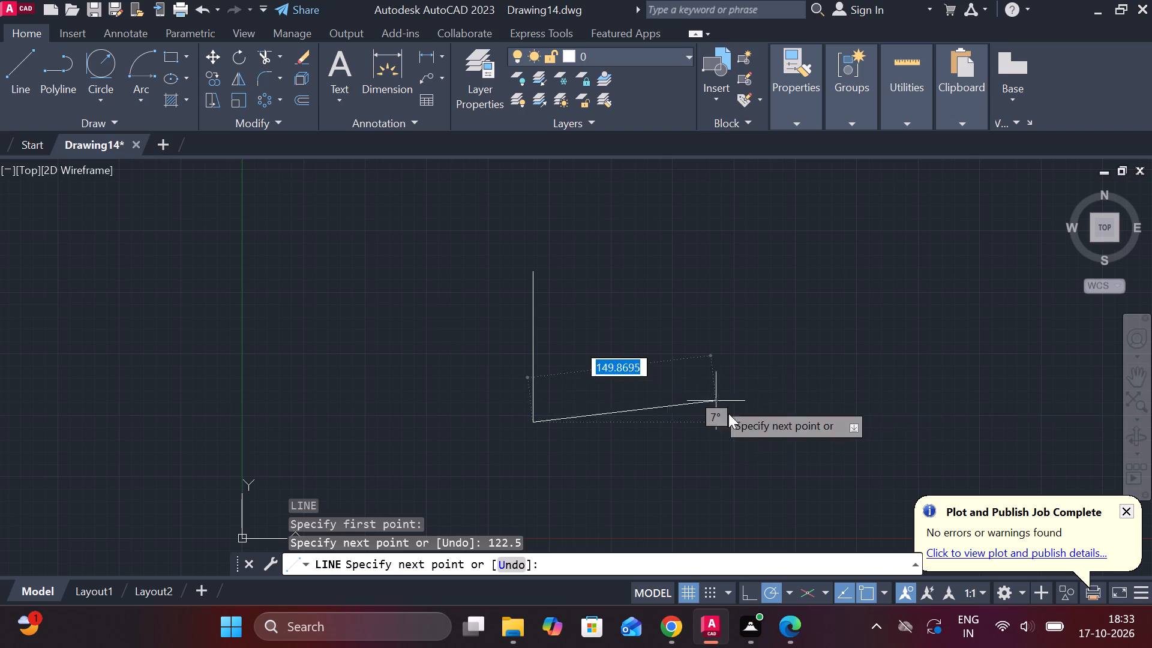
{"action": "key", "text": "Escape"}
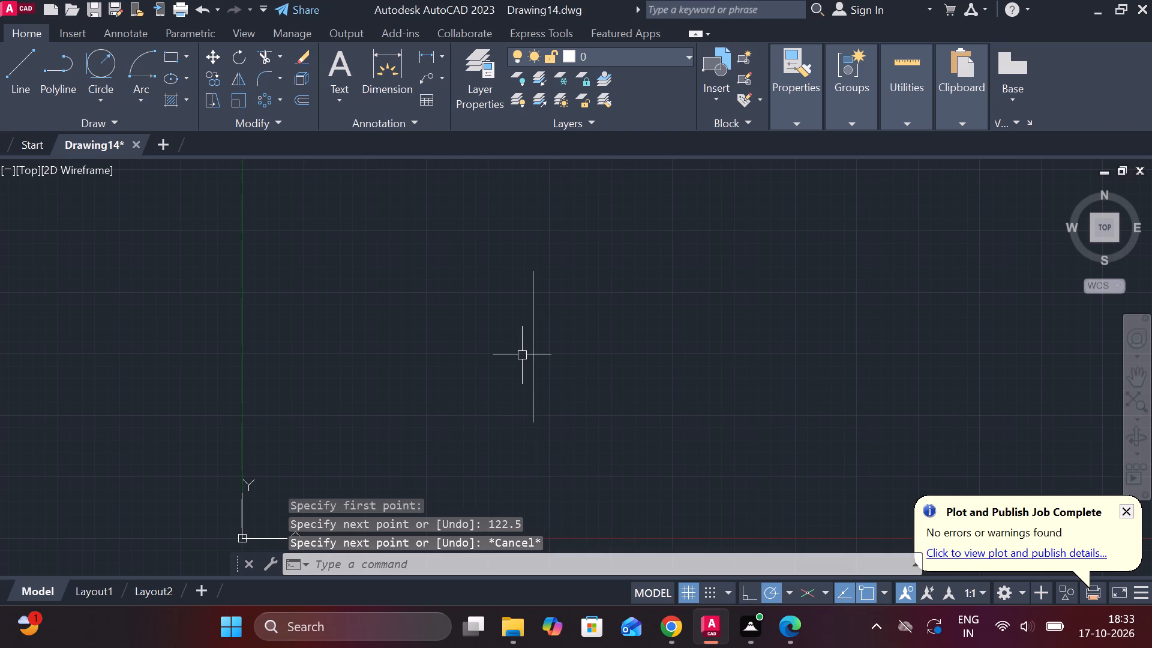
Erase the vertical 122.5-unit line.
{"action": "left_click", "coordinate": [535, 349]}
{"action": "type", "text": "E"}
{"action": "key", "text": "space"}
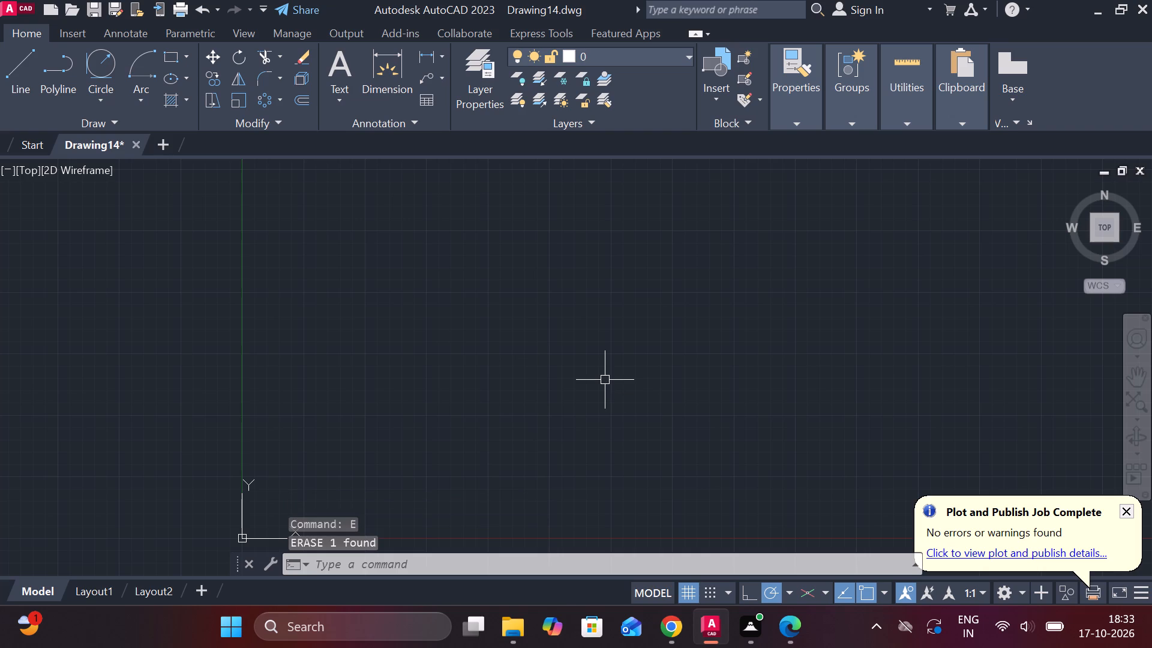
Draw three connected lines from a free start point: 245 straight up, 129 horizontally to the right, and about 238 straight down.
{"action": "key", "text": "l"}
{"action": "key", "text": "Return"}
{"action": "left_click", "coordinate": [632, 467]}
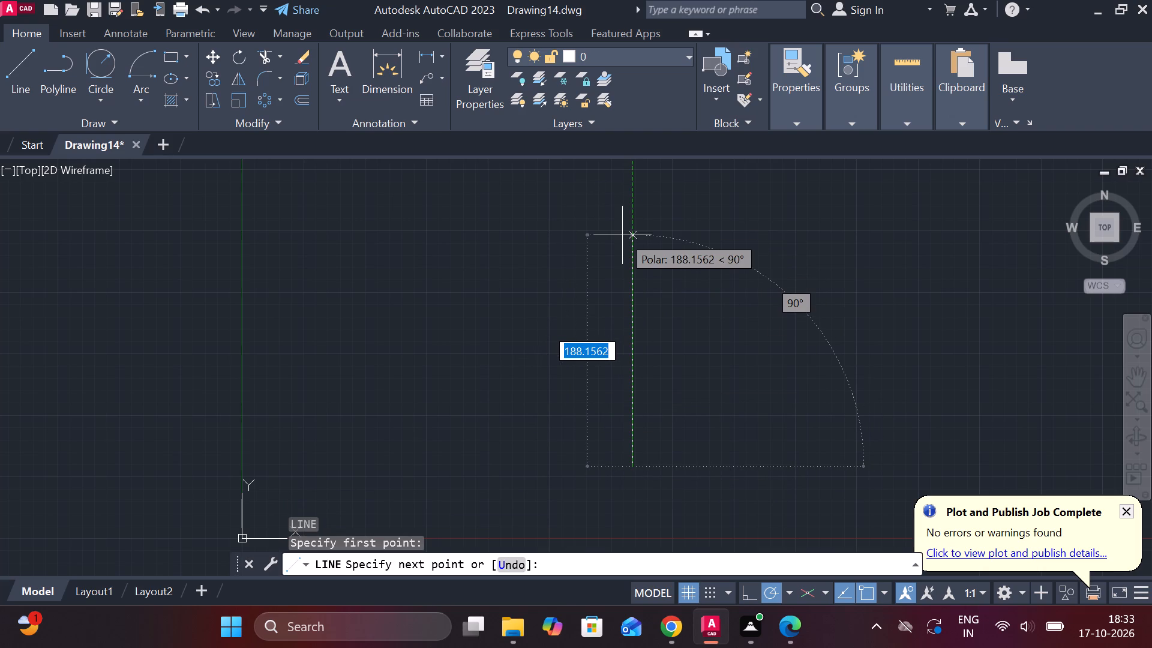
{"action": "type", "text": "245"}
{"action": "key", "text": "space"}
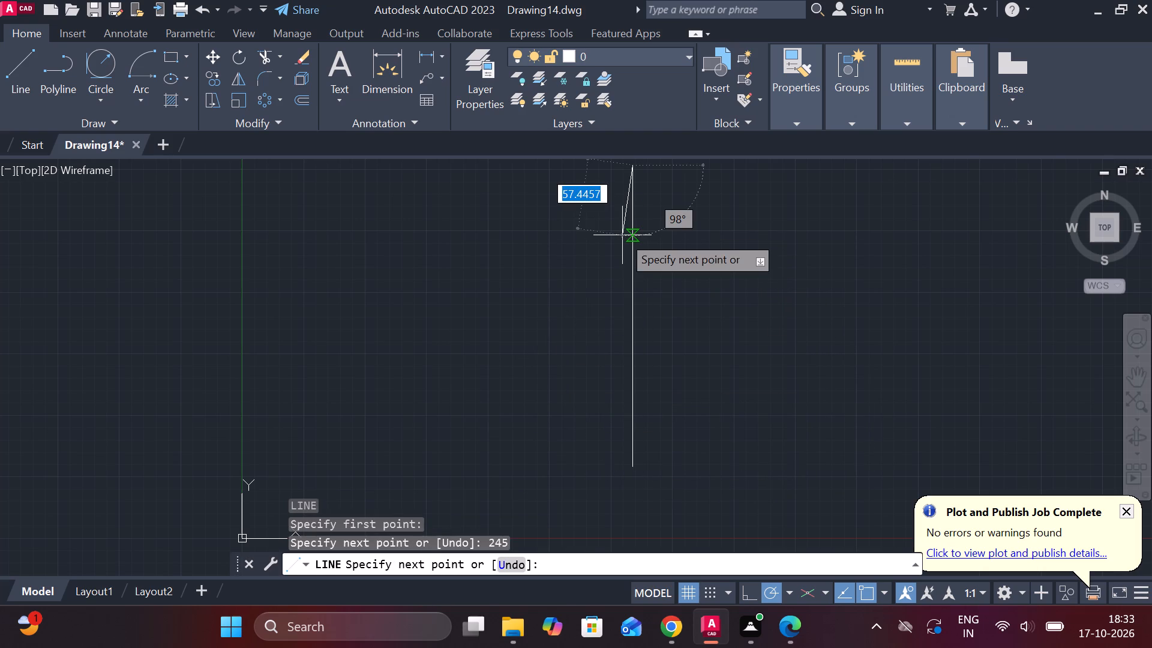
{"action": "middle_click_drag", "start_coordinate": [628, 235], "coordinate": [410, 451]}
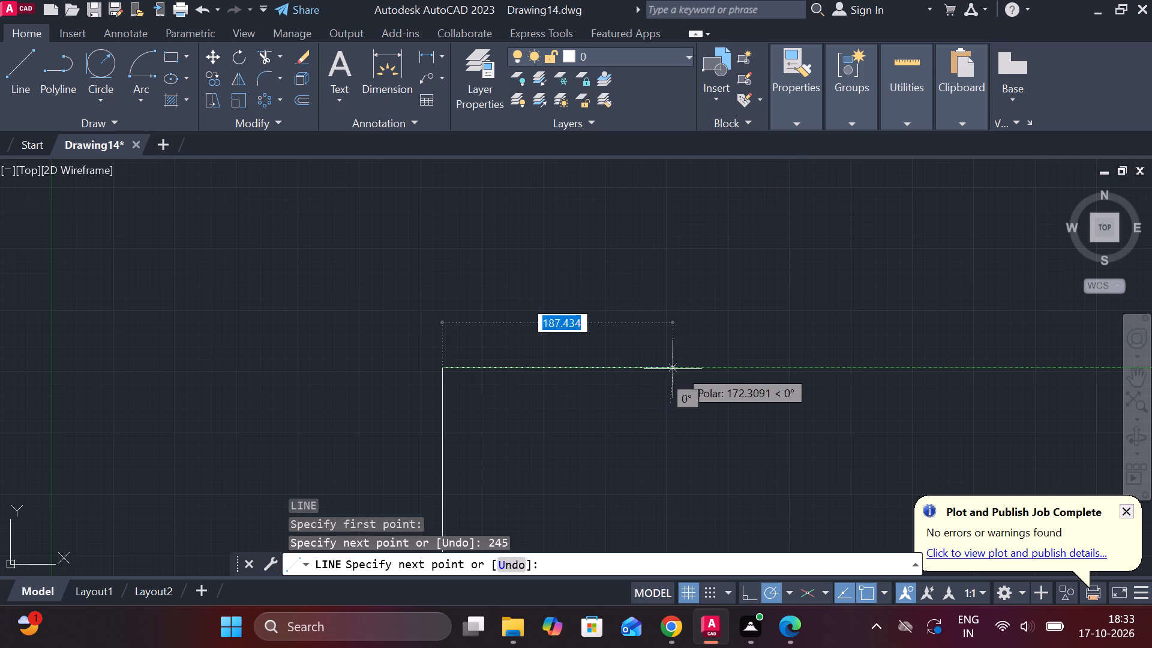
{"action": "scroll", "coordinate": [701, 369], "scroll_direction": "down", "scroll_amount": 1}
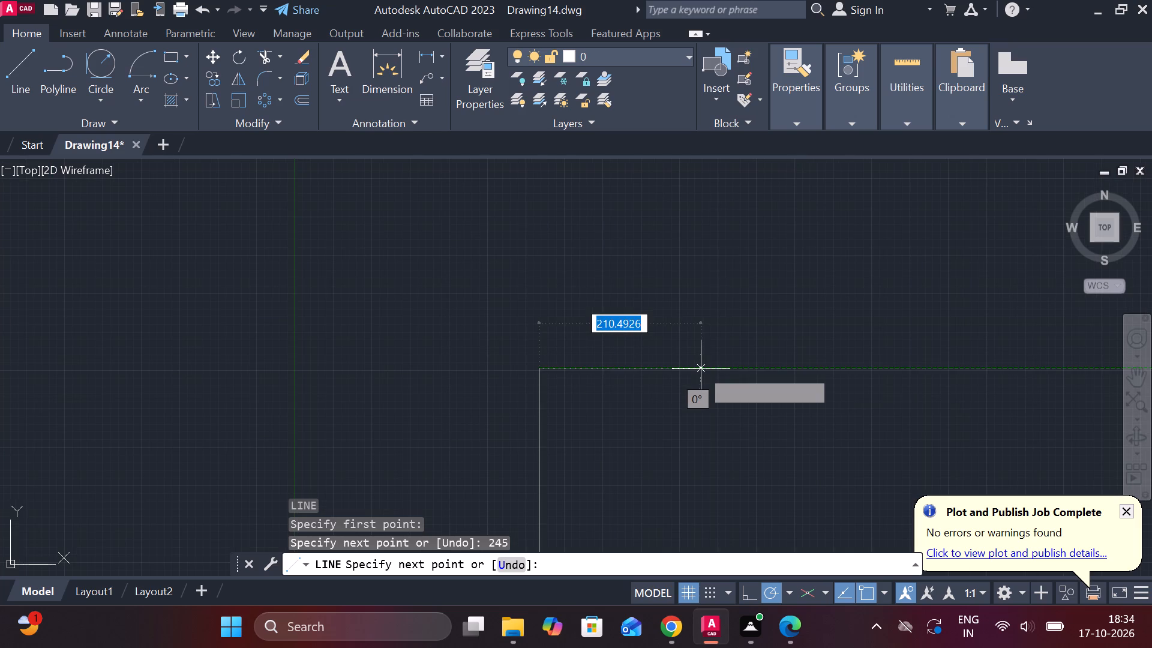
{"action": "middle_click_drag", "start_coordinate": [703, 369], "coordinate": [689, 255]}
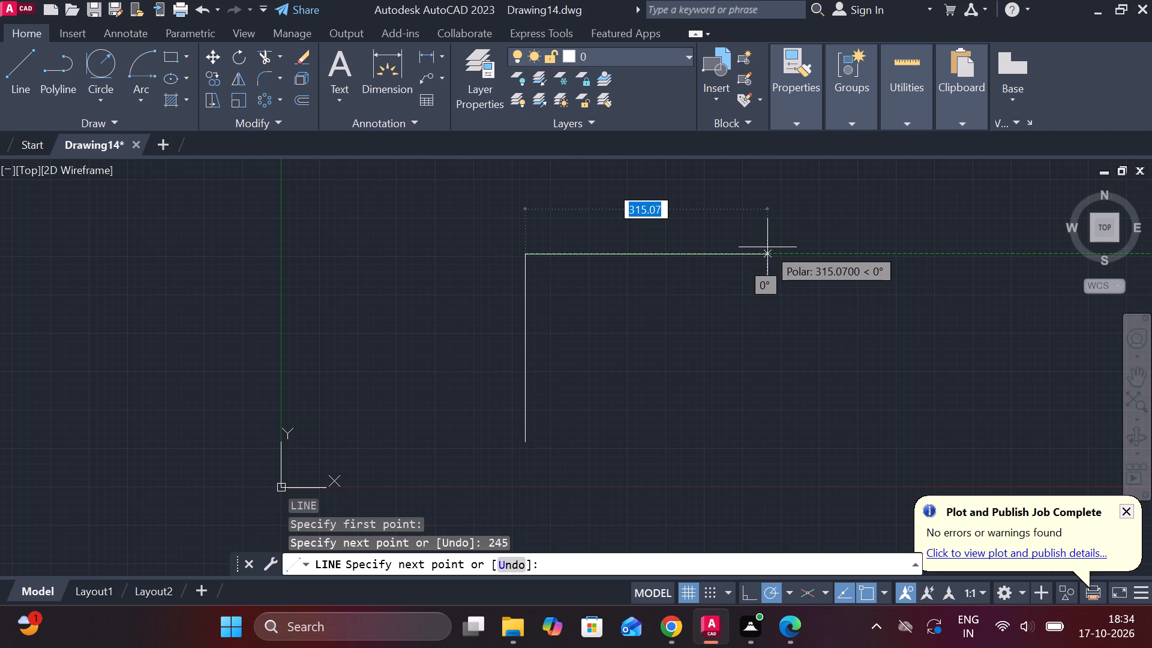
{"action": "type", "text": "129"}
{"action": "key", "text": "Return"}
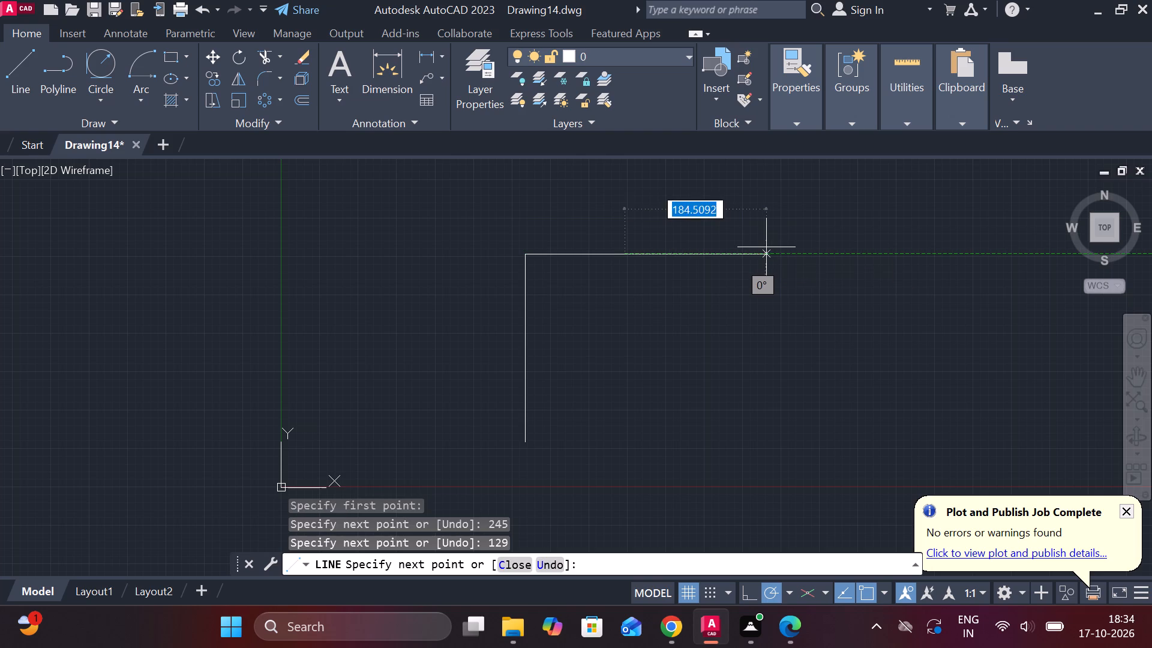
{"action": "scroll", "coordinate": [662, 330], "scroll_direction": "up", "scroll_amount": 1}
{"action": "middle_click_drag", "start_coordinate": [662, 330], "coordinate": [758, 344]}
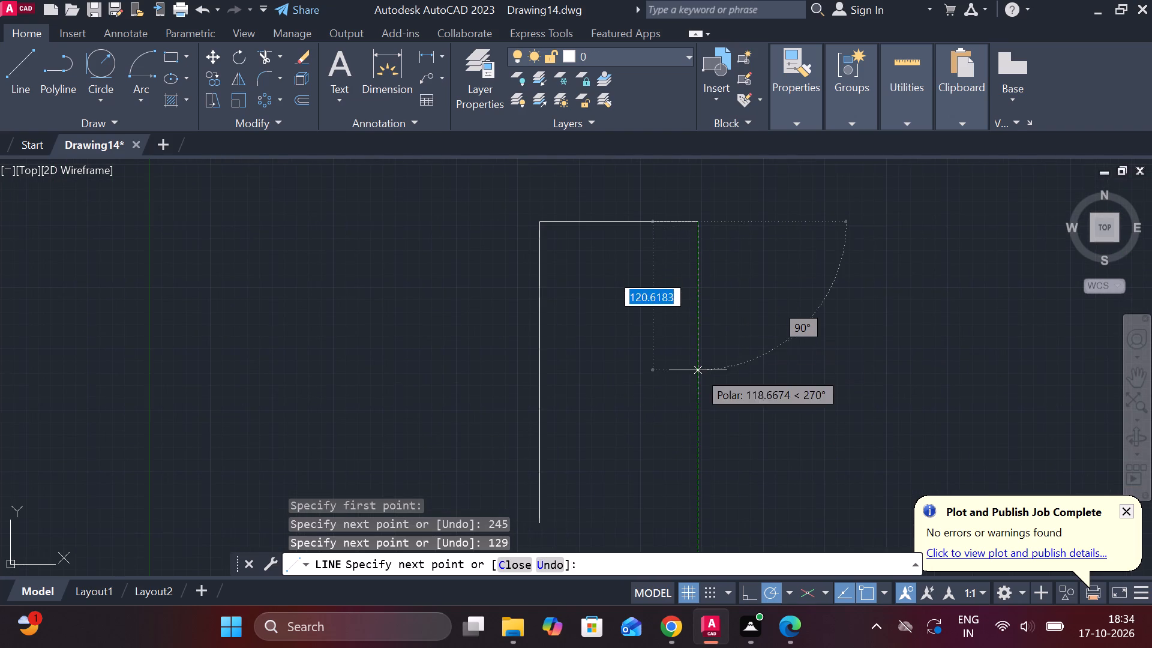
{"action": "left_click", "coordinate": [698, 515]}
{"action": "key", "text": "Escape"}
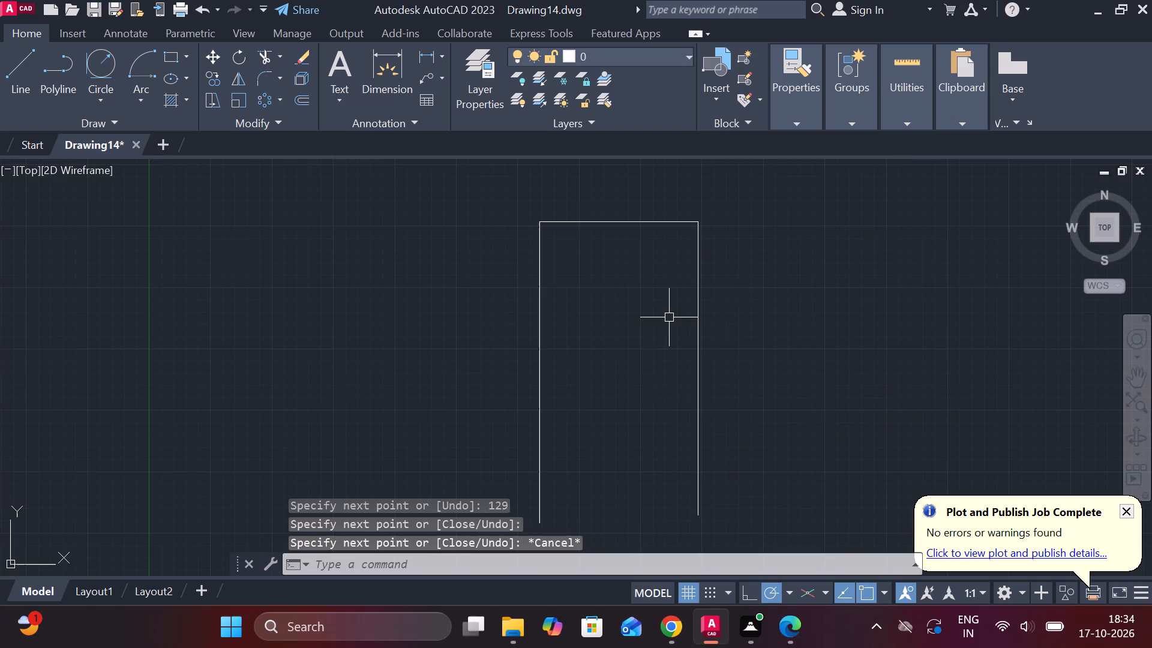
Draw a horizontal line about 300 units long to the right from the lower end of the 245-unit vertical line.
{"action": "scroll", "coordinate": [595, 244], "scroll_direction": "up", "scroll_amount": 2}
{"action": "middle_click_drag", "start_coordinate": [578, 327], "coordinate": [570, 350]}
{"action": "scroll", "coordinate": [568, 350], "scroll_direction": "down", "scroll_amount": 2}
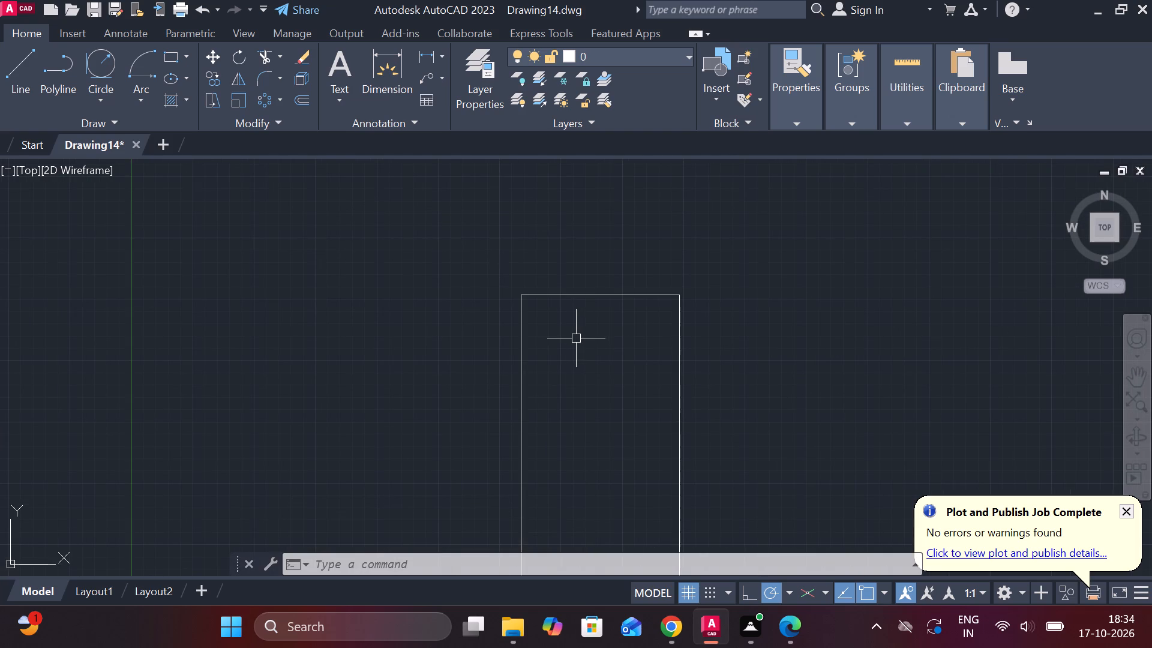
{"action": "scroll", "coordinate": [780, 344], "scroll_direction": "down", "scroll_amount": 1}
{"action": "middle_click_drag", "start_coordinate": [756, 380], "coordinate": [699, 314]}
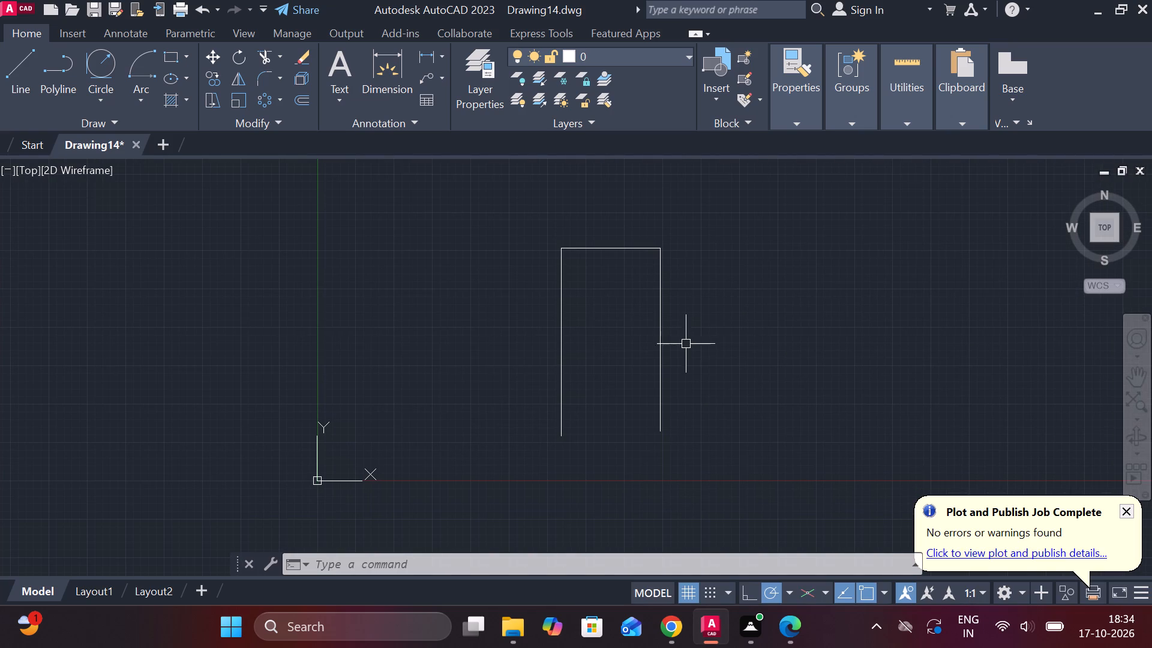
{"action": "key", "text": "l"}
{"action": "key", "text": "Return"}
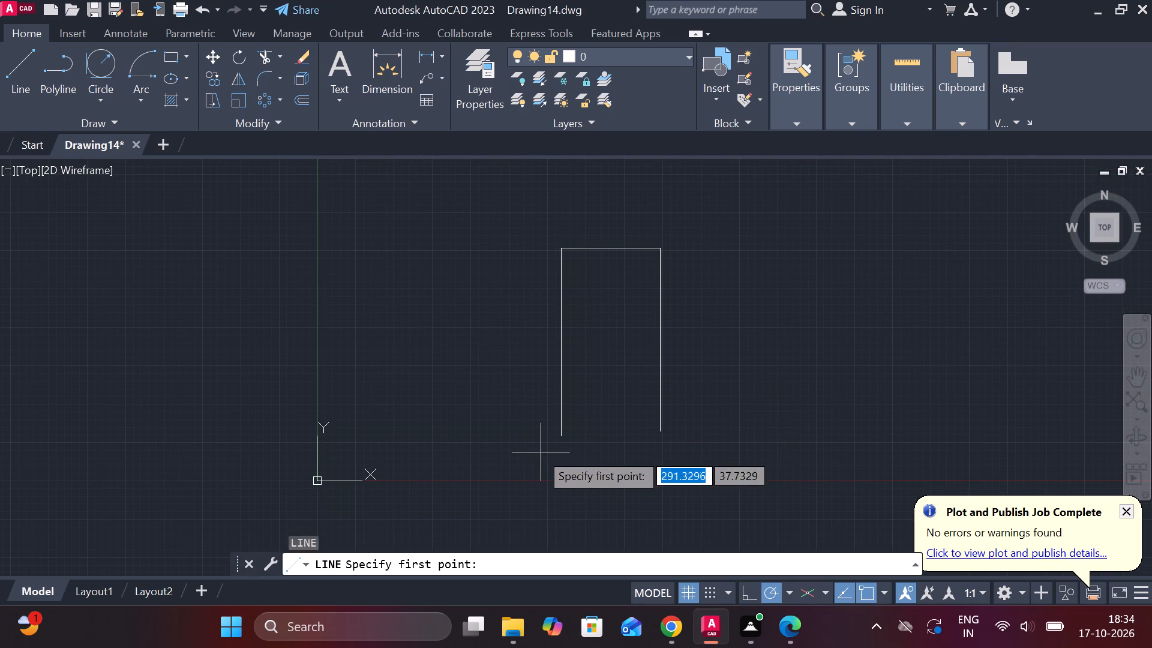
{"action": "left_click", "coordinate": [560, 442]}
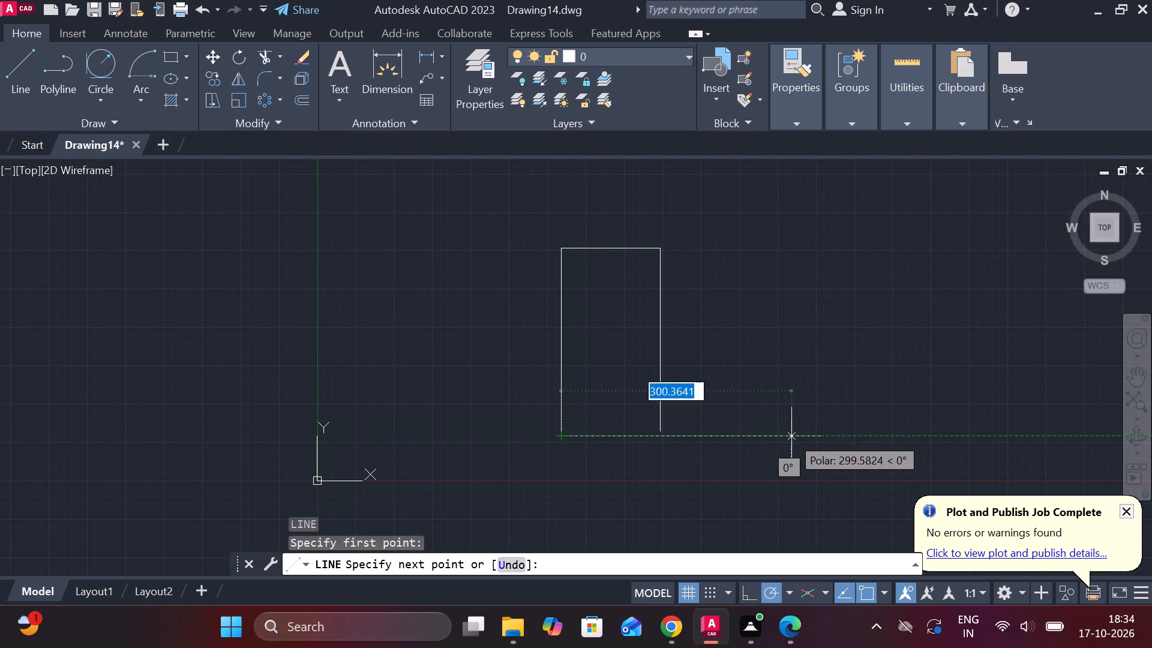
{"action": "left_click", "coordinate": [791, 436]}
{"action": "key", "text": "Escape"}
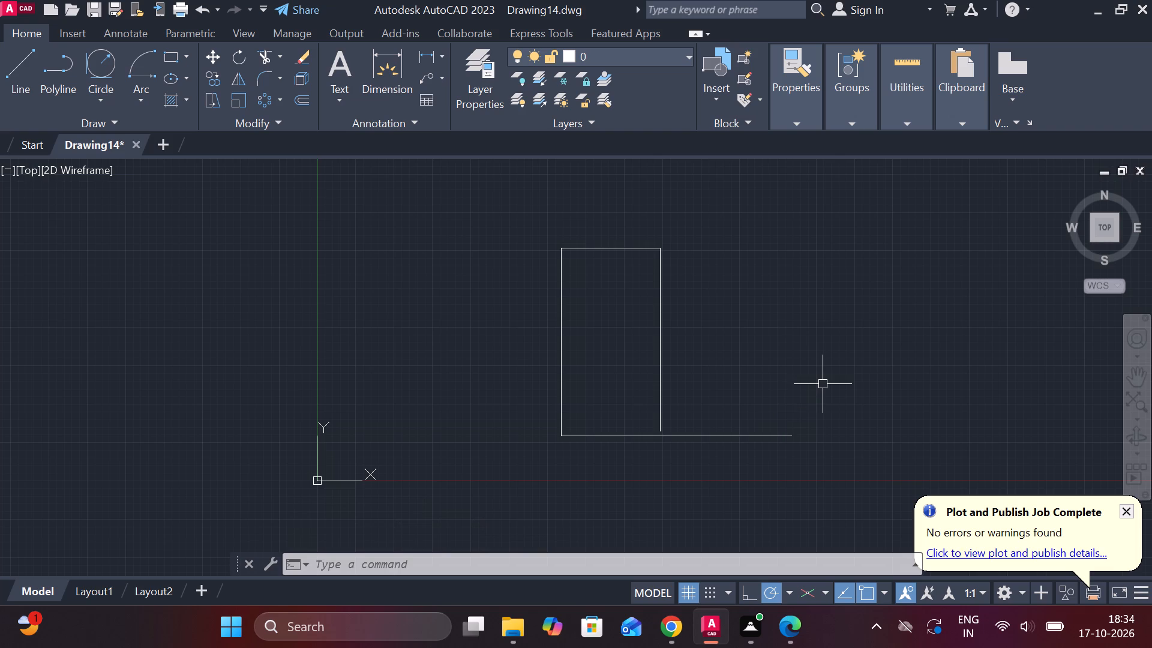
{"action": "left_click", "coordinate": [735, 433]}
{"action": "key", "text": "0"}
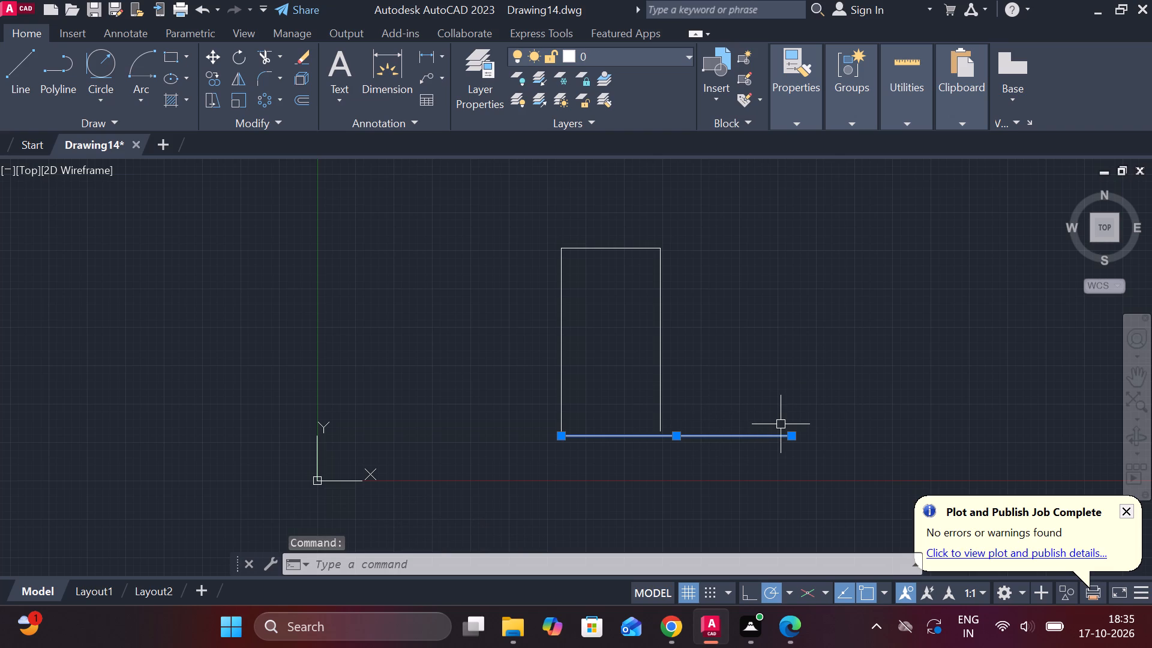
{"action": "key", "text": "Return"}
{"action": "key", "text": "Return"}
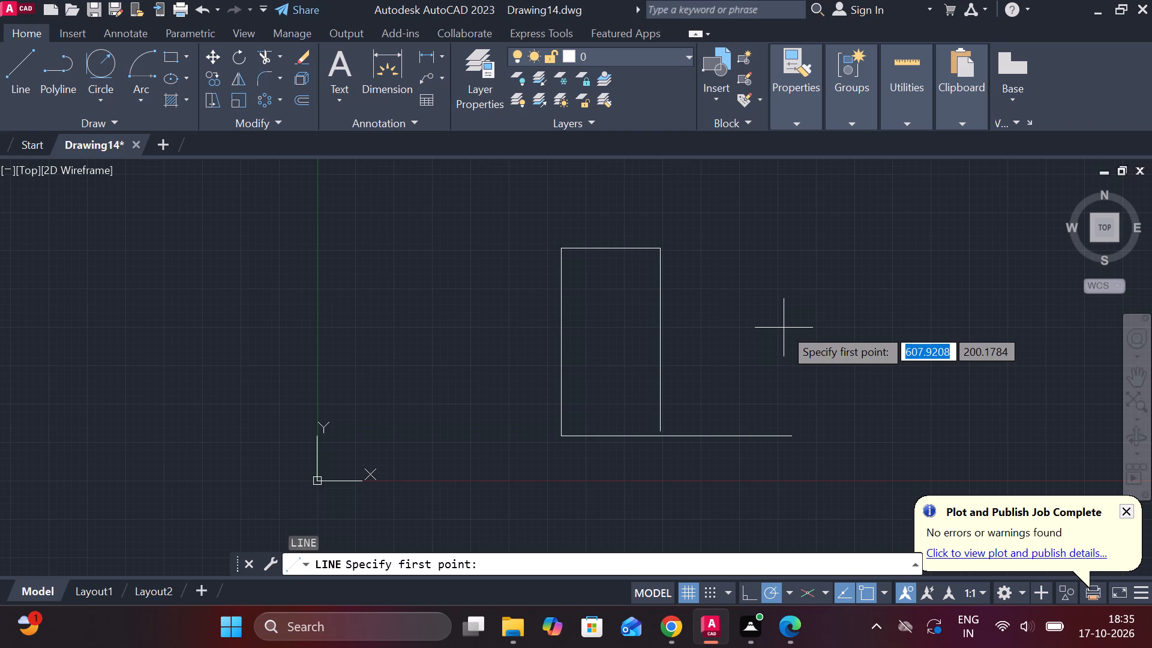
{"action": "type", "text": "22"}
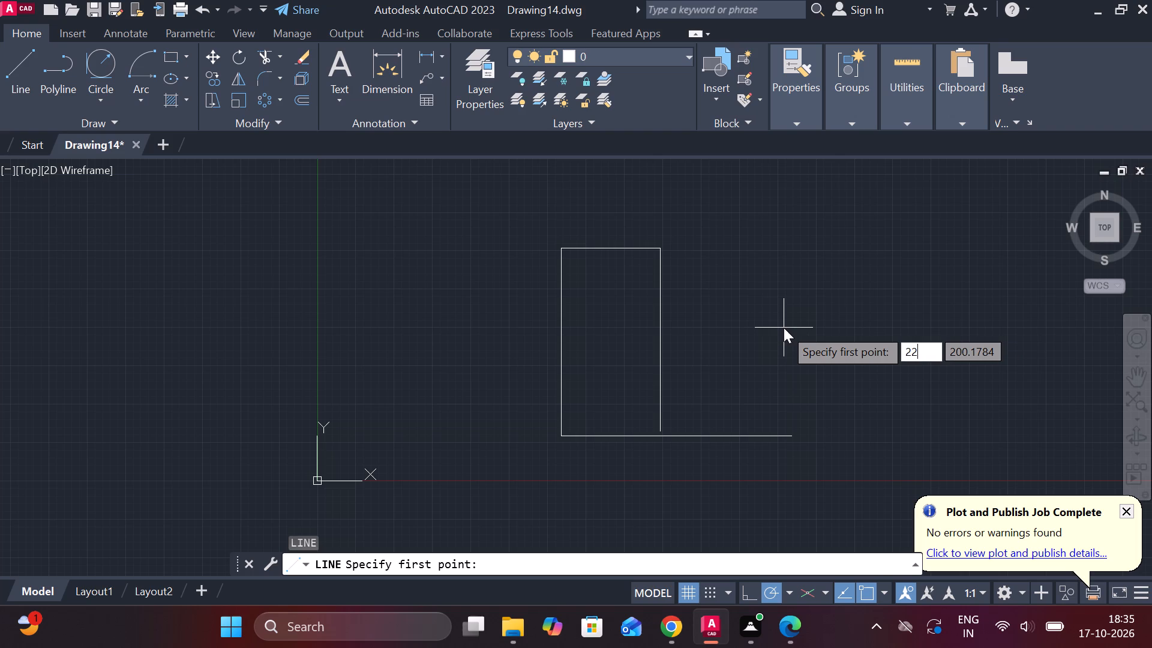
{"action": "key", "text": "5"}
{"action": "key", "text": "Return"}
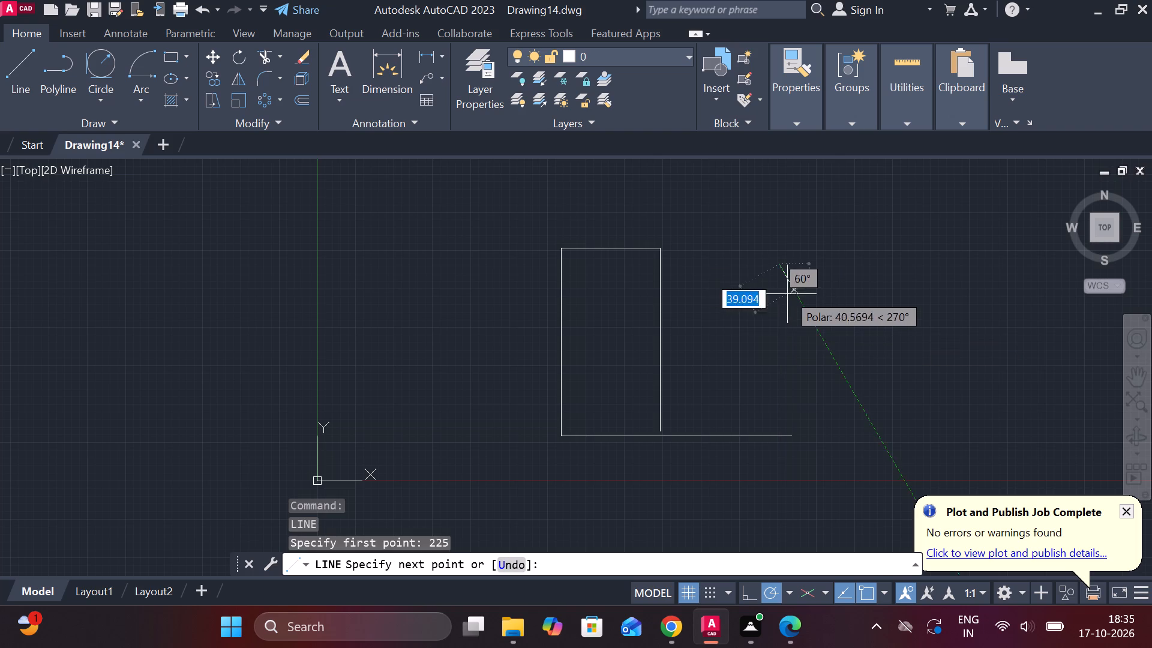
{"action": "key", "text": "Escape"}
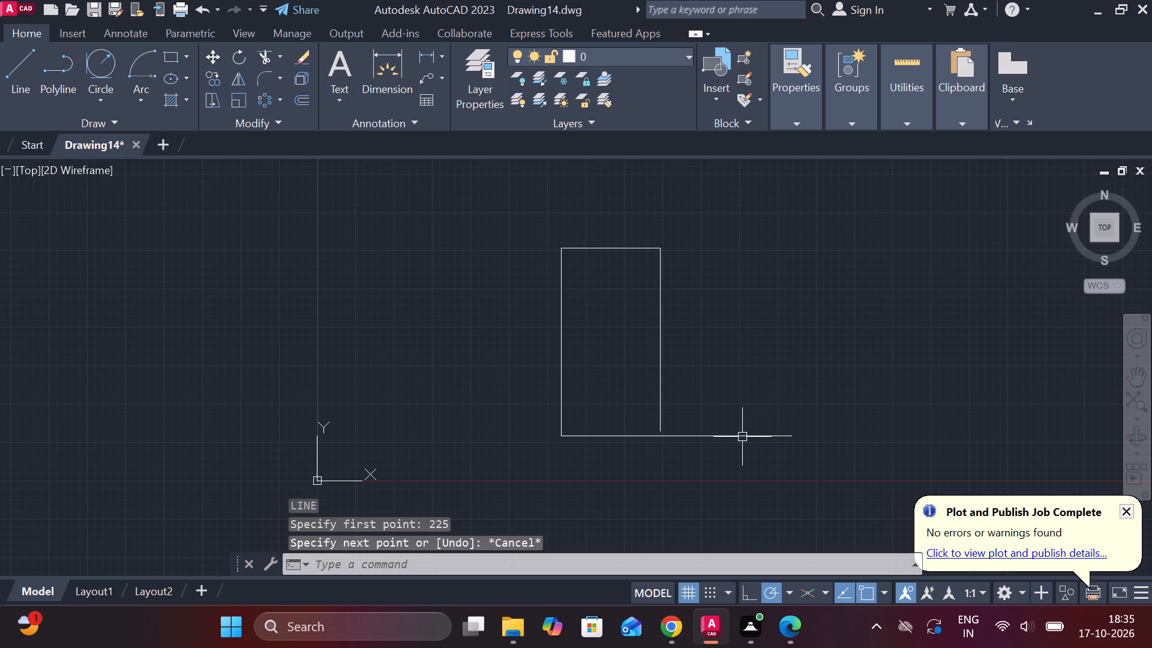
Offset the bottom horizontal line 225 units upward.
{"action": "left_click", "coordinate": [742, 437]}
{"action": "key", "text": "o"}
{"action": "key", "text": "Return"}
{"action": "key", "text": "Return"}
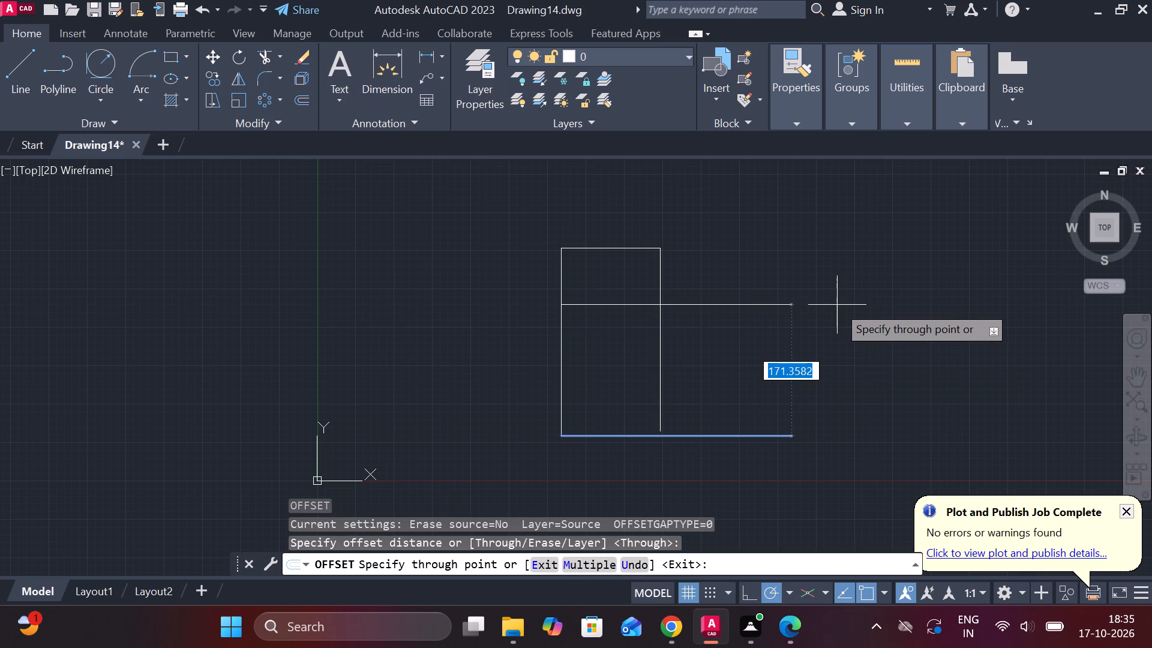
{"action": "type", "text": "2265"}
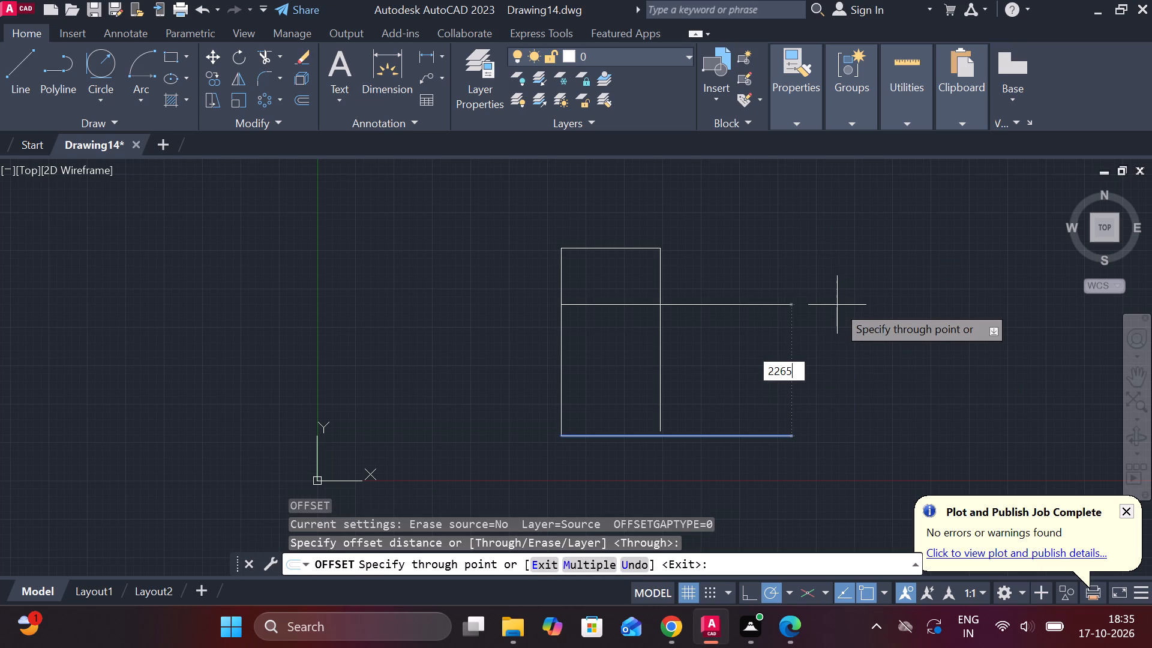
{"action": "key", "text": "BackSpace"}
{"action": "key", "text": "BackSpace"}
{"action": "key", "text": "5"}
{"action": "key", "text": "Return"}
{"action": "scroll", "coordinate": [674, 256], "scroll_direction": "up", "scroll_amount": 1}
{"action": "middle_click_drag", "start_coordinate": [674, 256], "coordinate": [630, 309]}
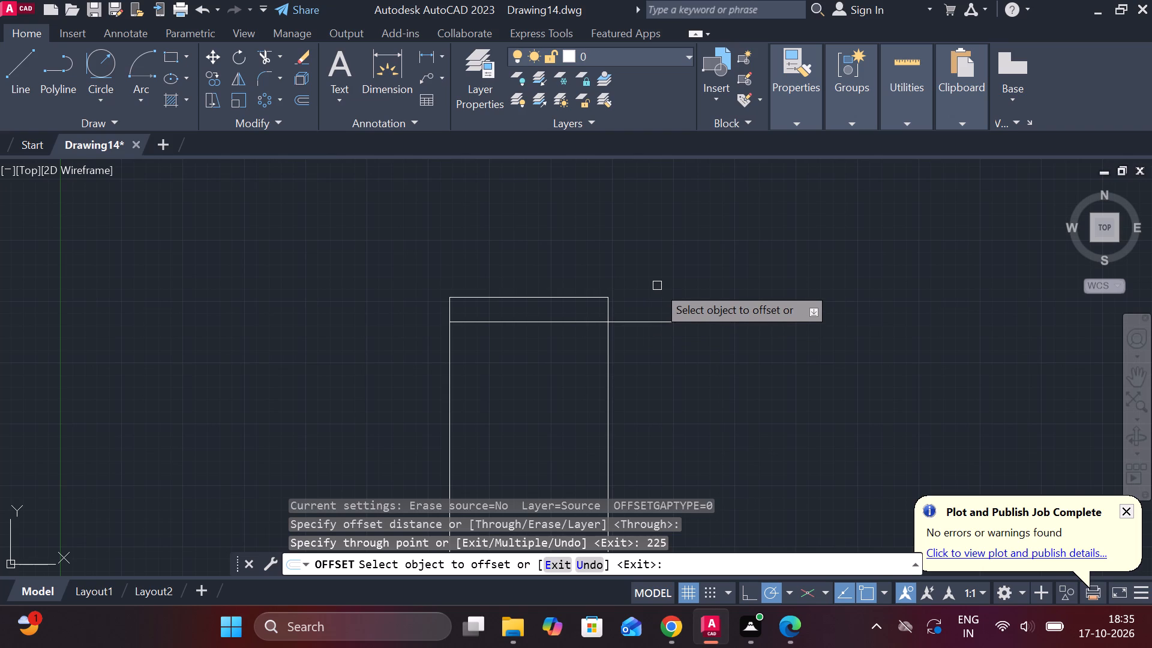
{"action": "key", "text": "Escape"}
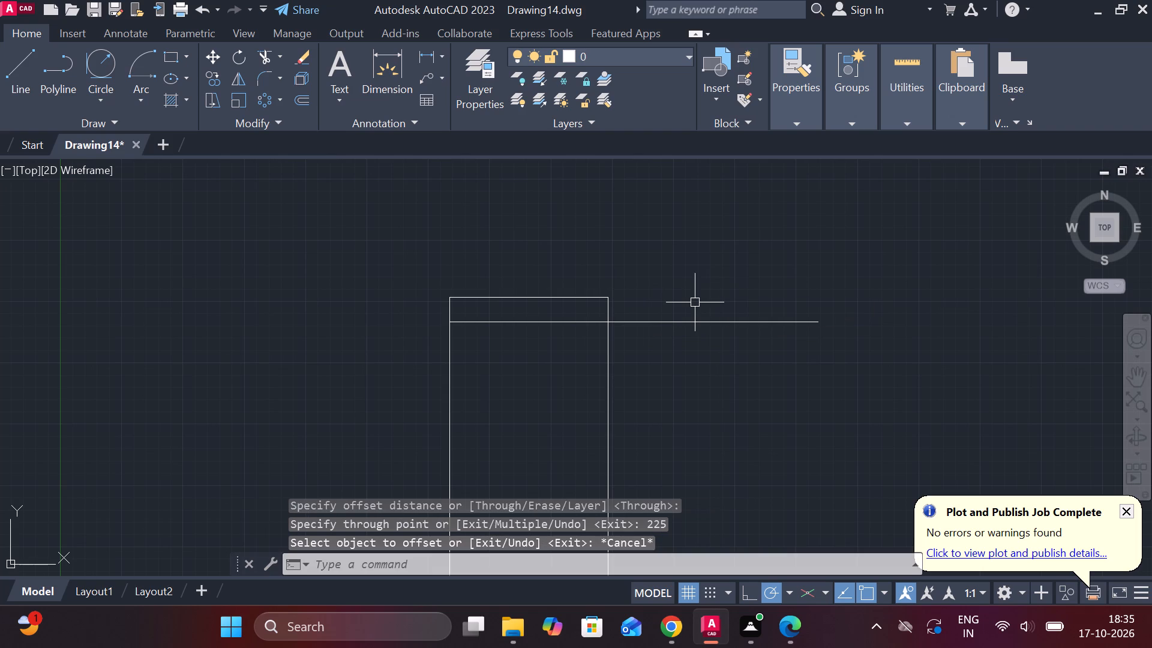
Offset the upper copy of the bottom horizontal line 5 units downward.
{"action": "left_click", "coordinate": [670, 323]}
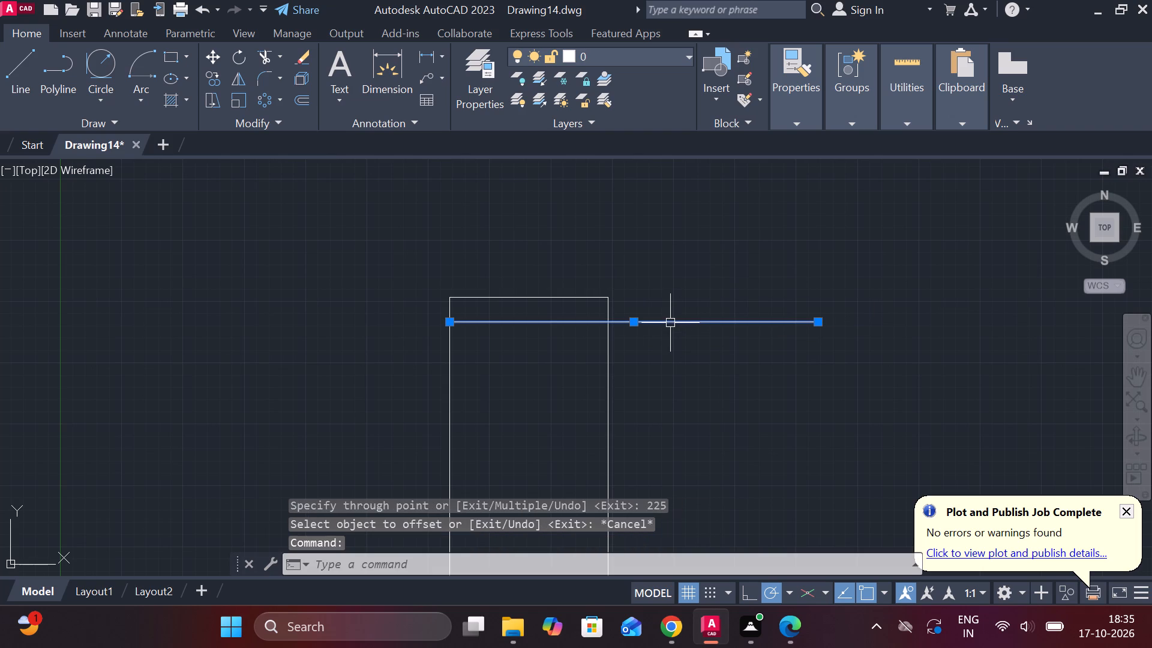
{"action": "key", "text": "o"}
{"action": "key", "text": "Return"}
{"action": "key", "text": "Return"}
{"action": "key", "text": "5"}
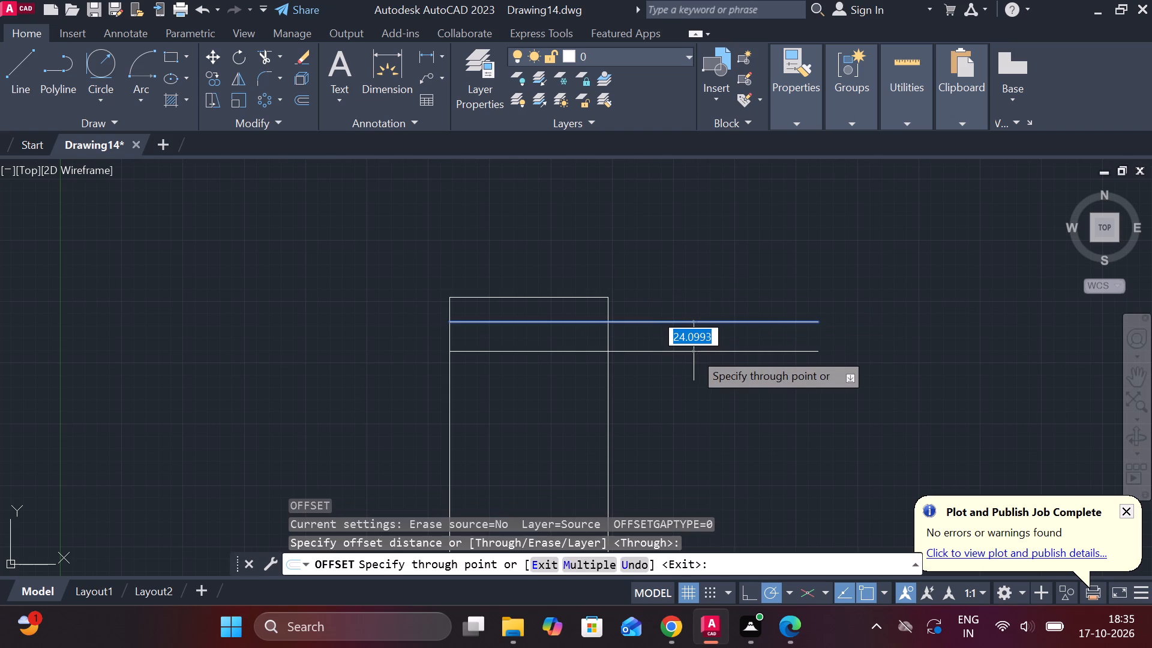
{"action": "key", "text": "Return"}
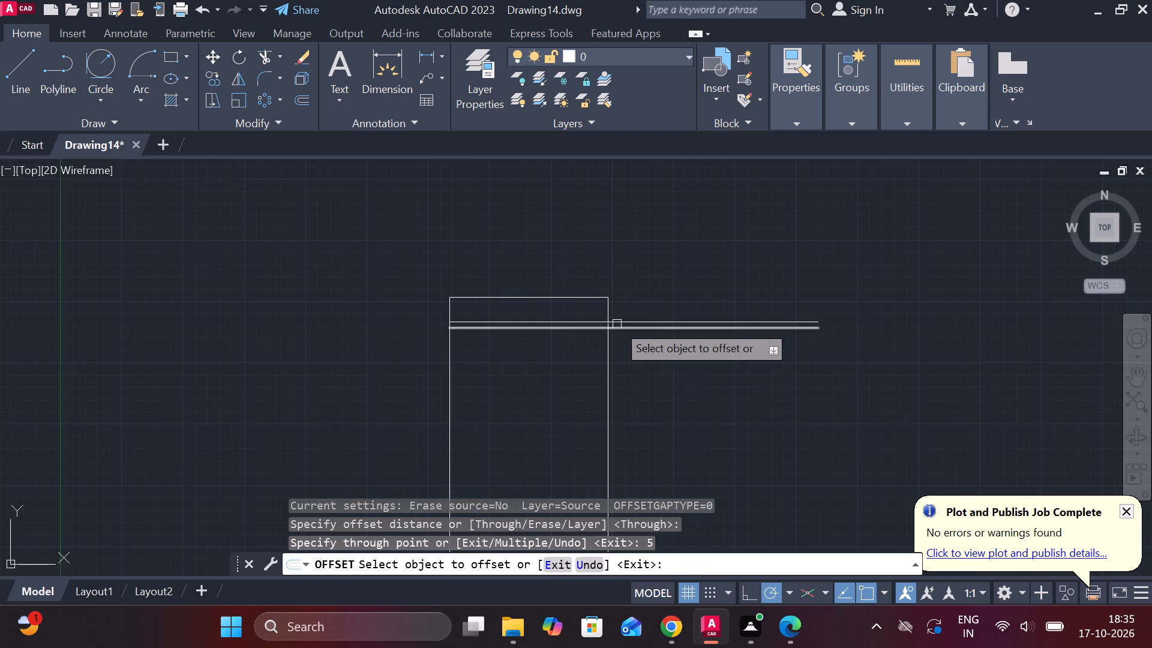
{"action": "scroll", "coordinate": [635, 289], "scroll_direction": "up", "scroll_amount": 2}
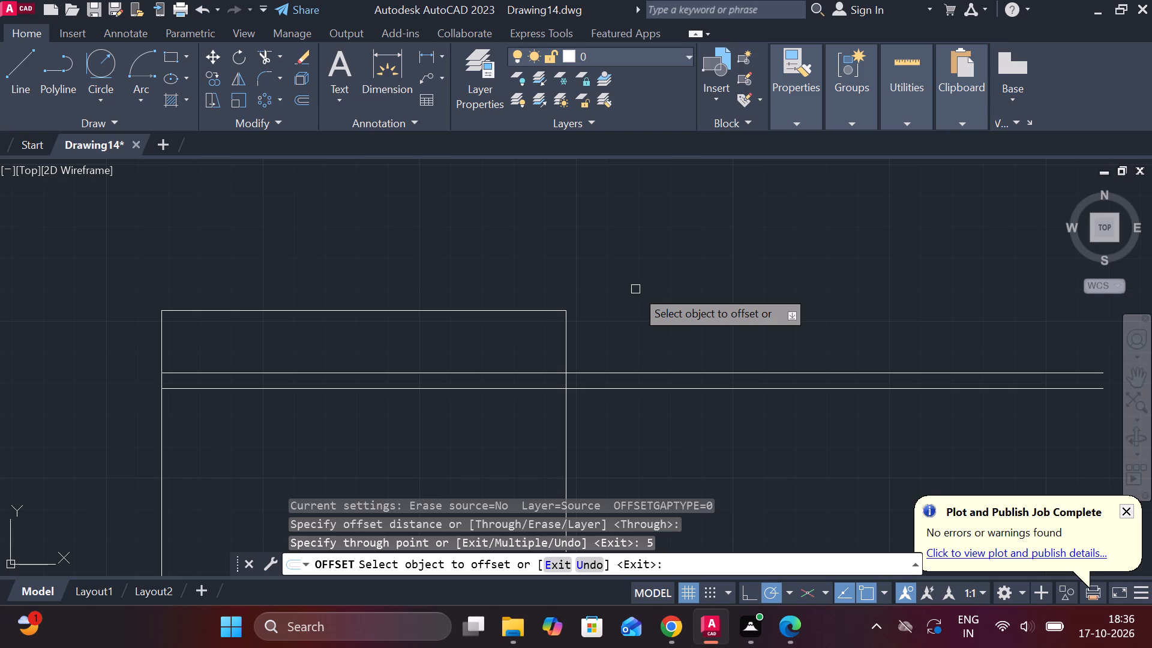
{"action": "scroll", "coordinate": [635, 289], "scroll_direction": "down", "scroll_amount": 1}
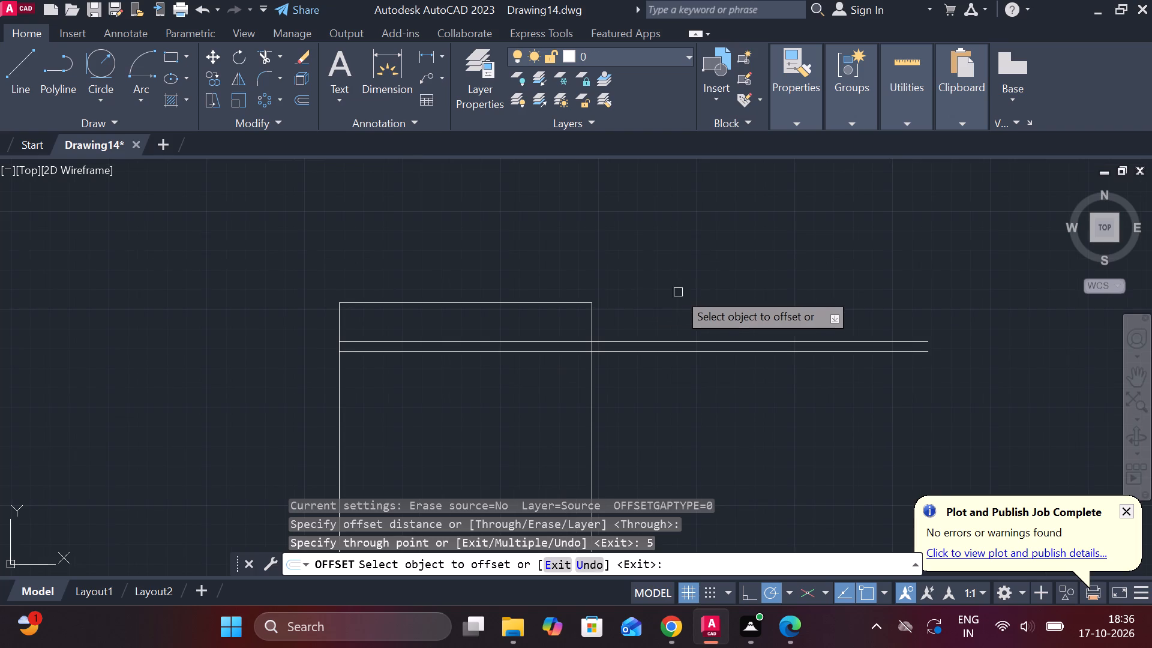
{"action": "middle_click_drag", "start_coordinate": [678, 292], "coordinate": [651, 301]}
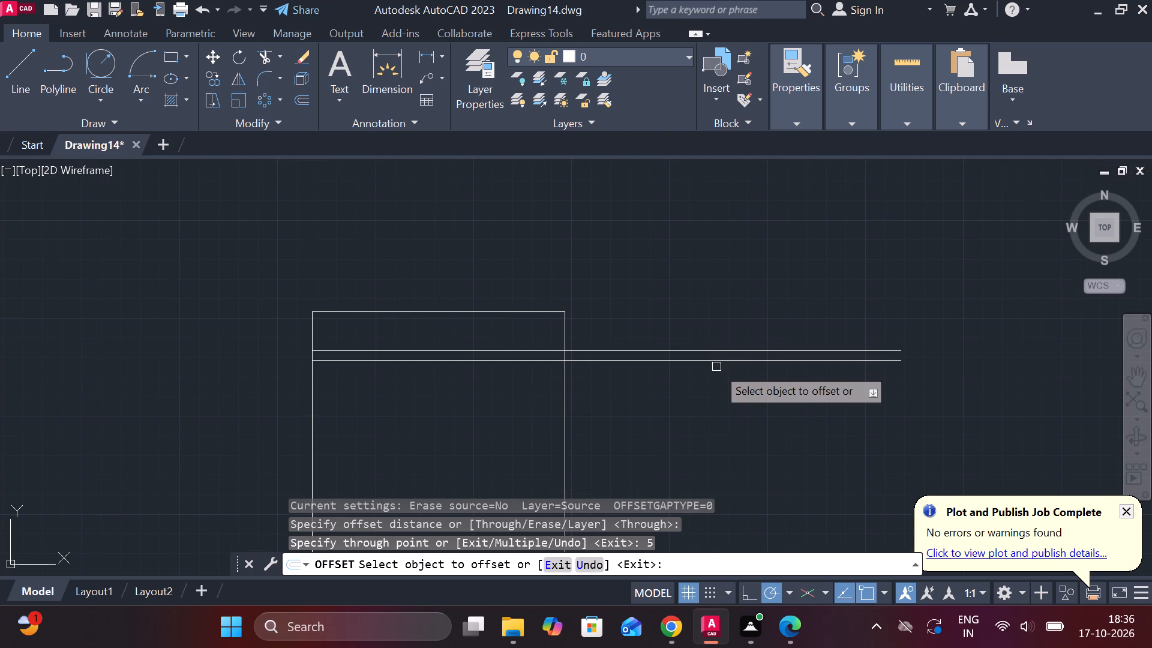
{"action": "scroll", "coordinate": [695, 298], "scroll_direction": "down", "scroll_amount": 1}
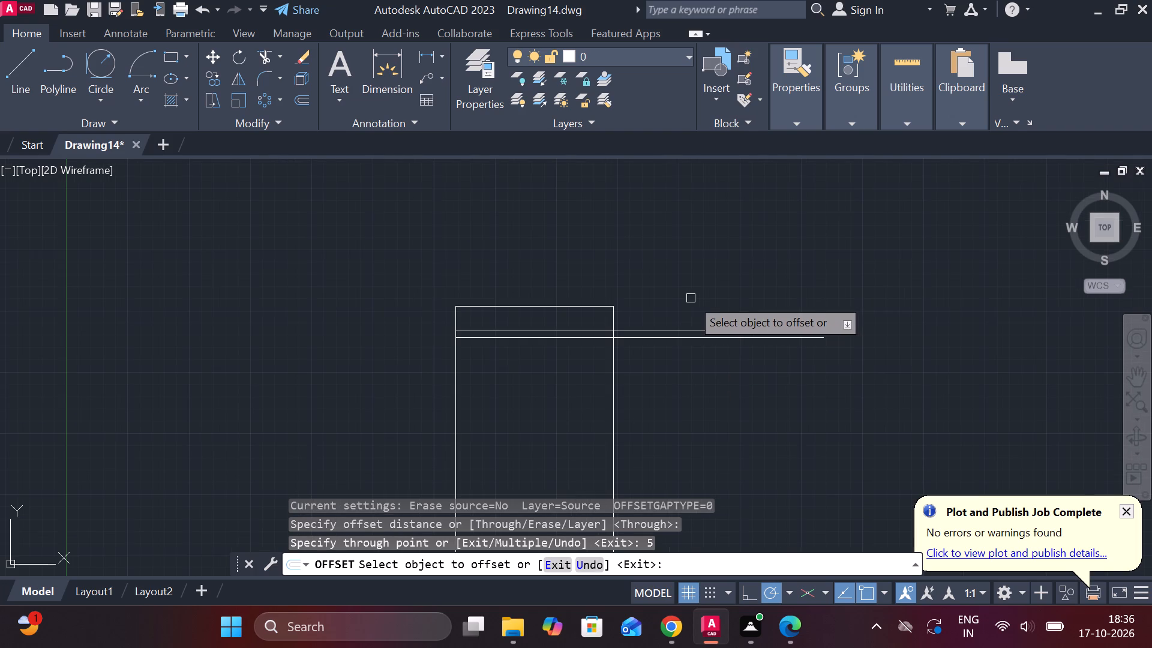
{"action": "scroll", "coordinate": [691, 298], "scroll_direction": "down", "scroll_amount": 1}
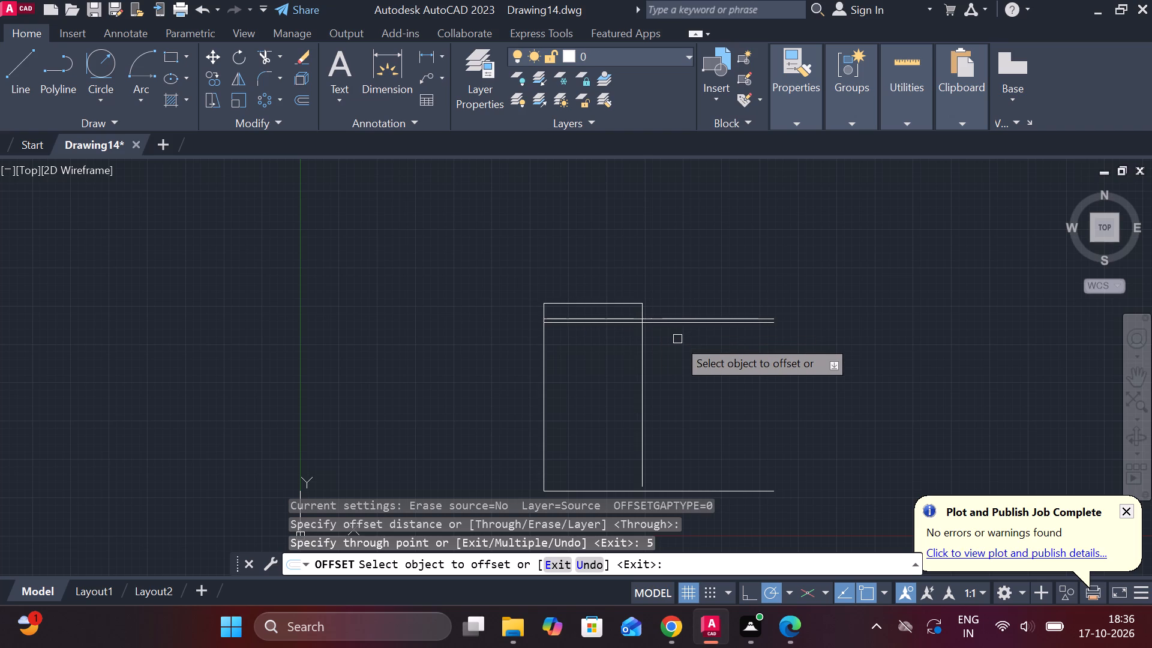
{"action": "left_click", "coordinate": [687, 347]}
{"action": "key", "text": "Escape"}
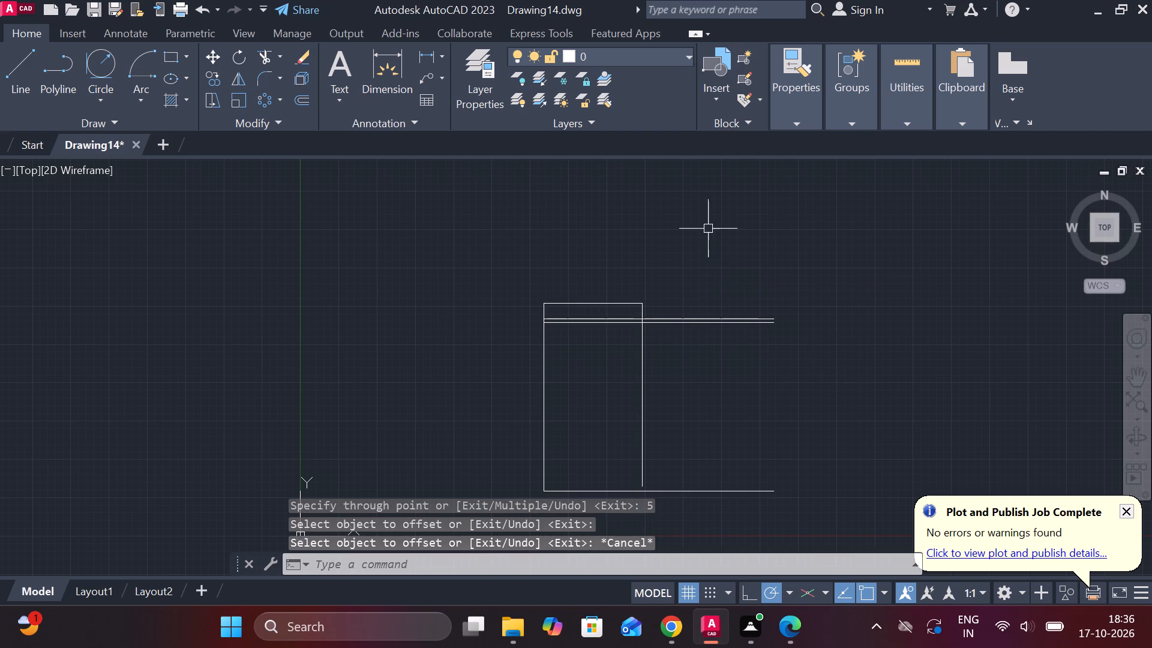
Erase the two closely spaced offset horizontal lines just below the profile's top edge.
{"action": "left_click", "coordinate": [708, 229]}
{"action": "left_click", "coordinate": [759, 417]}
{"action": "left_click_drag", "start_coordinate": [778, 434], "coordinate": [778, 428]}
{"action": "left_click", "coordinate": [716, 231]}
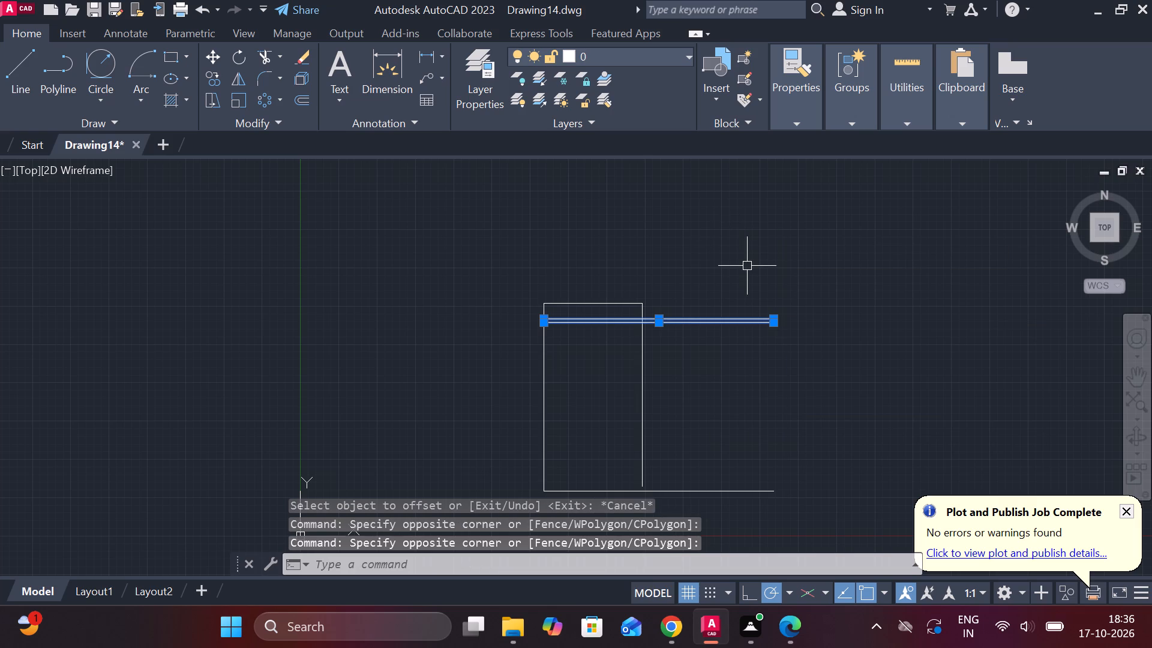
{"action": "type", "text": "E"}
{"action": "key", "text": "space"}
Draw a horizontal line about 395 units long to the right from the profile's upper-left corner.
{"action": "key", "text": "l"}
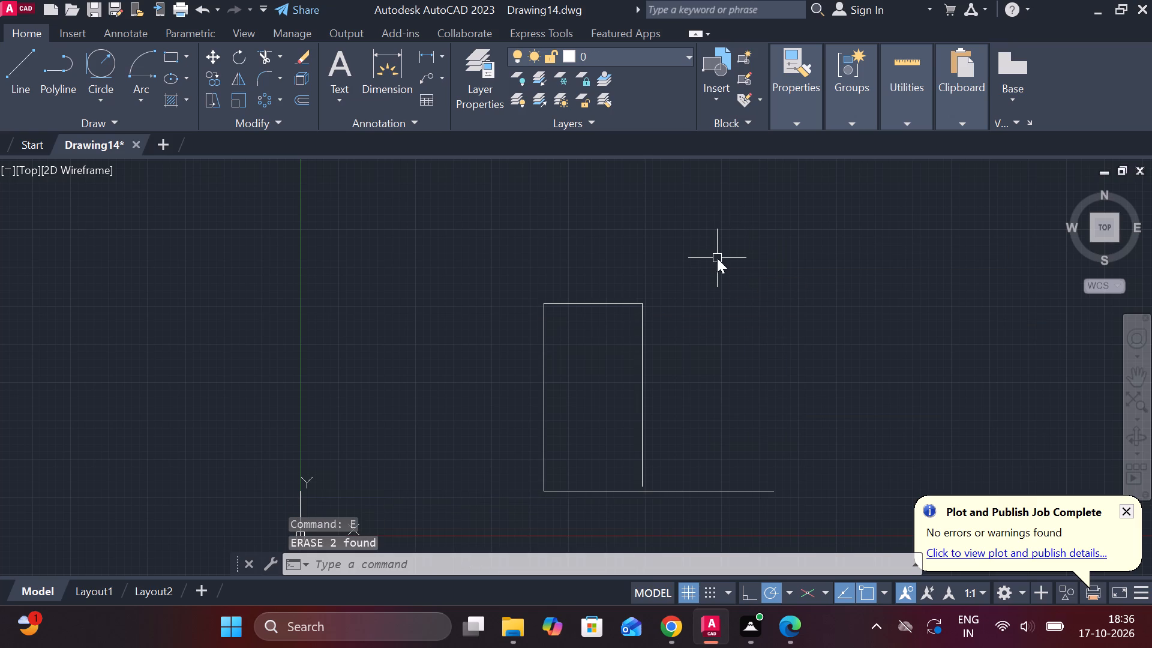
{"action": "key", "text": "Return"}
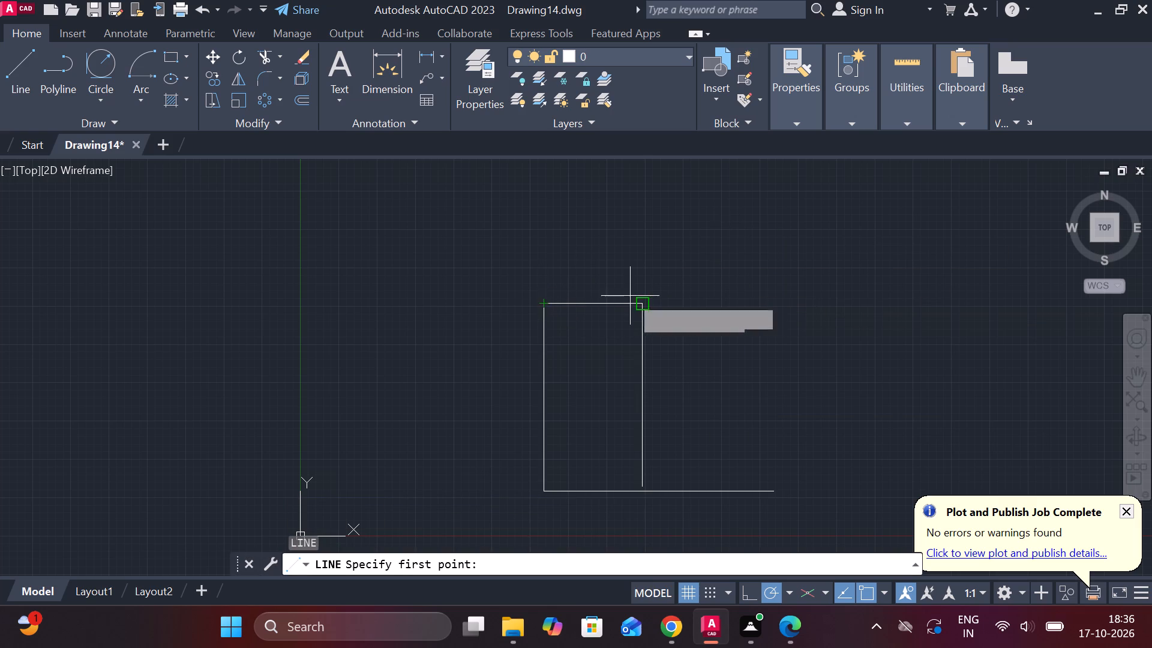
{"action": "left_click", "coordinate": [545, 299]}
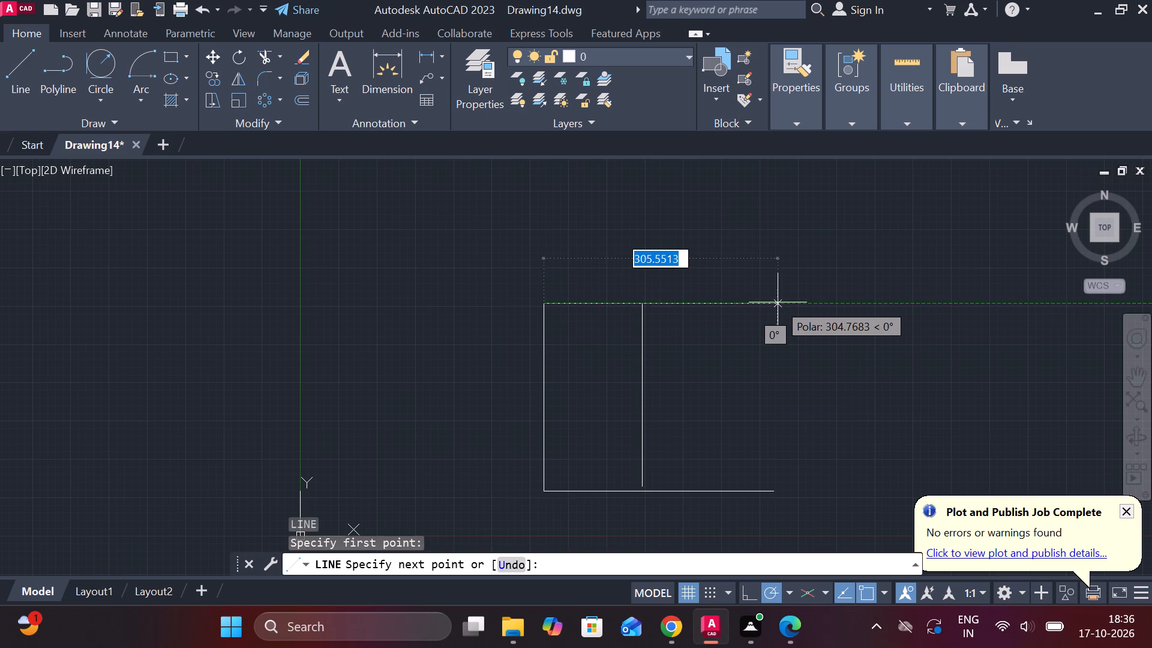
{"action": "left_click", "coordinate": [846, 302]}
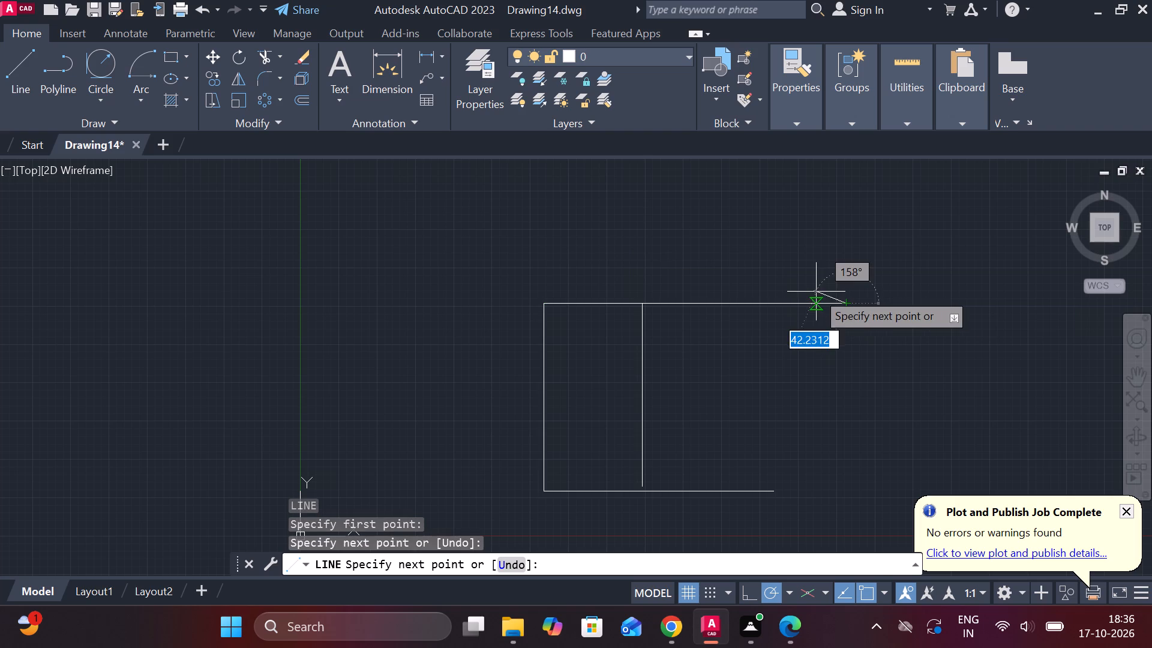
{"action": "key", "text": "Escape"}
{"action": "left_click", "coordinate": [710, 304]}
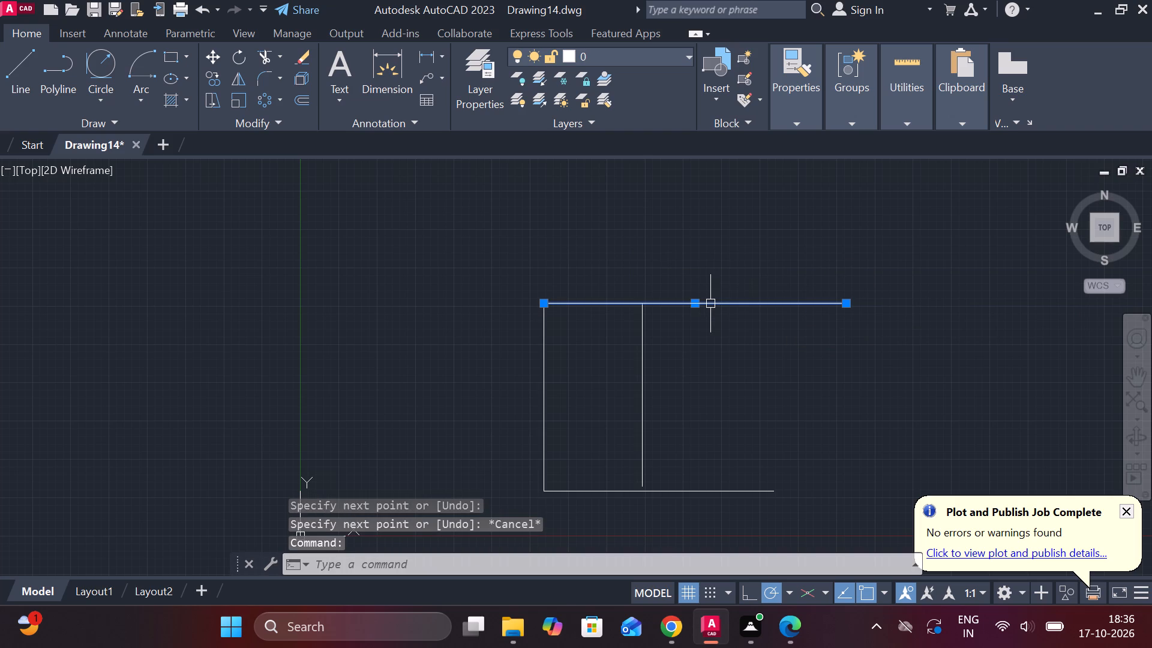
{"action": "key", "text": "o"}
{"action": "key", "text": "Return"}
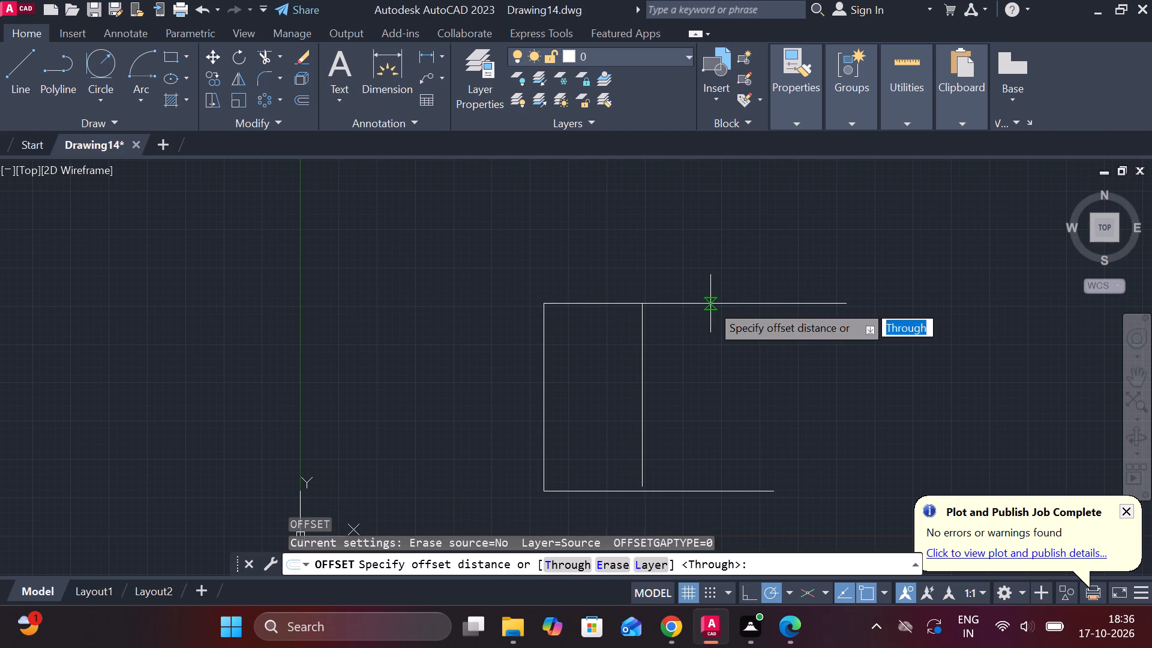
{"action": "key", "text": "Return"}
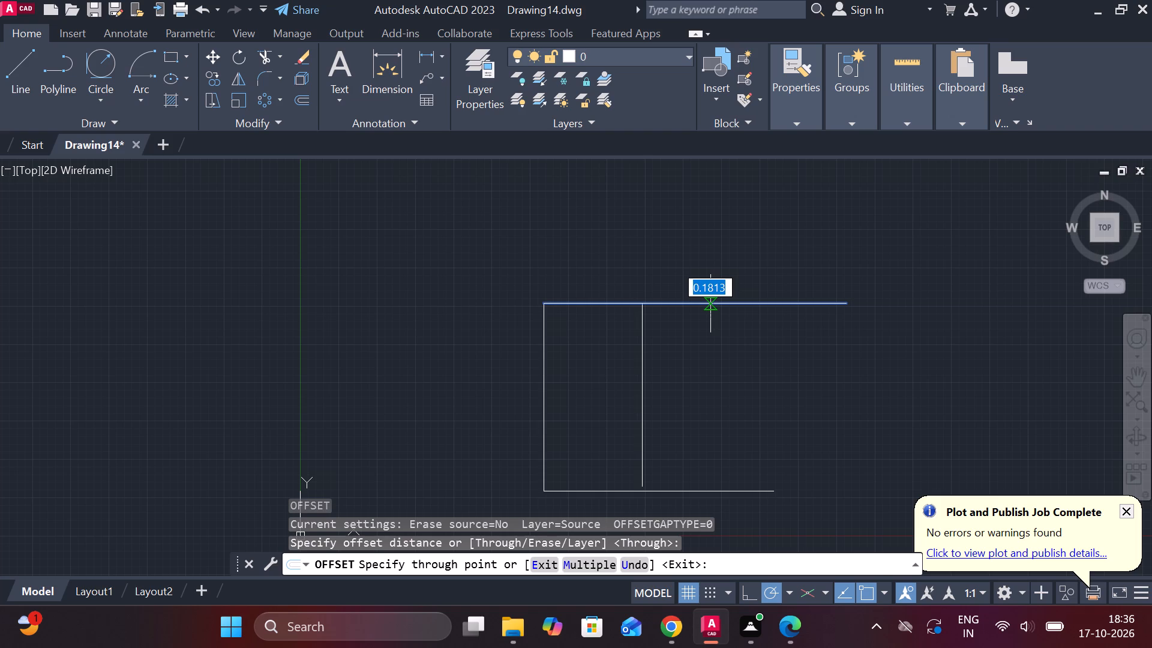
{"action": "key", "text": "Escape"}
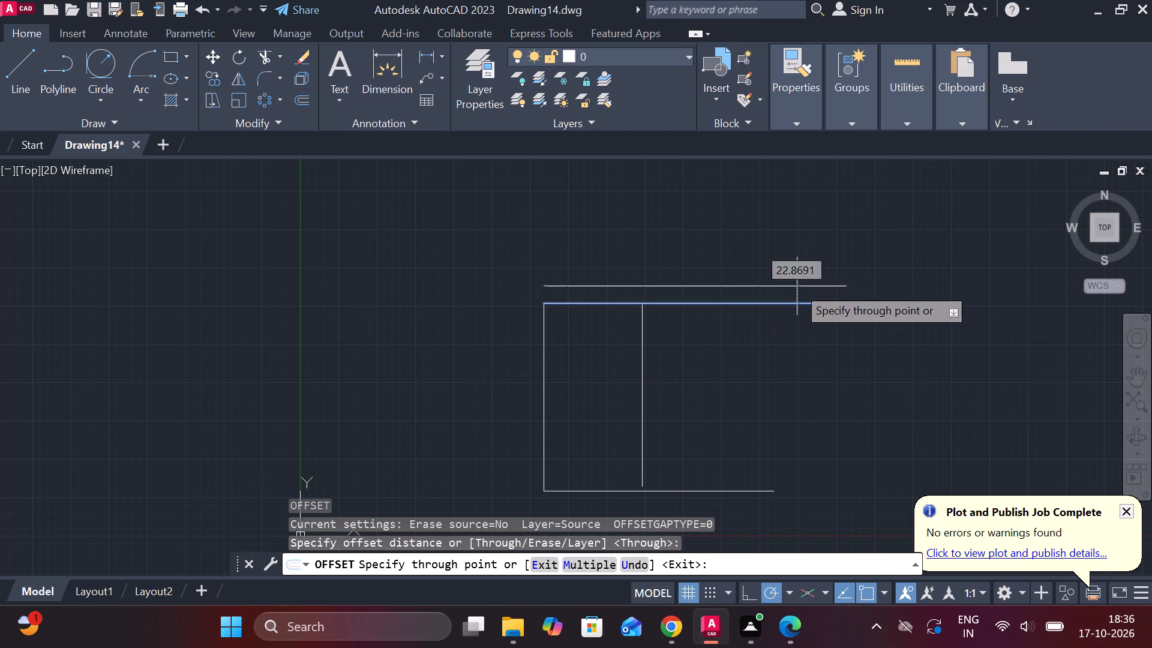
Offset the bottom horizontal line 225 units upward, below the profile's top edge.
{"action": "left_click", "coordinate": [767, 490]}
{"action": "key", "text": "o"}
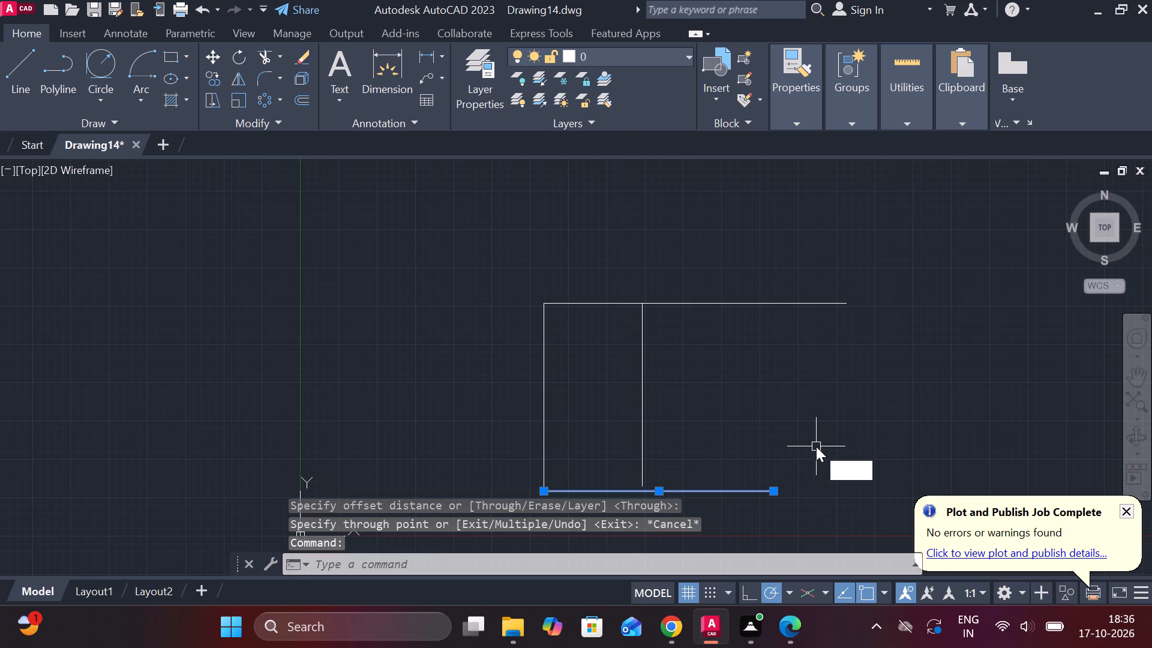
{"action": "key", "text": "Return"}
{"action": "key", "text": "Return"}
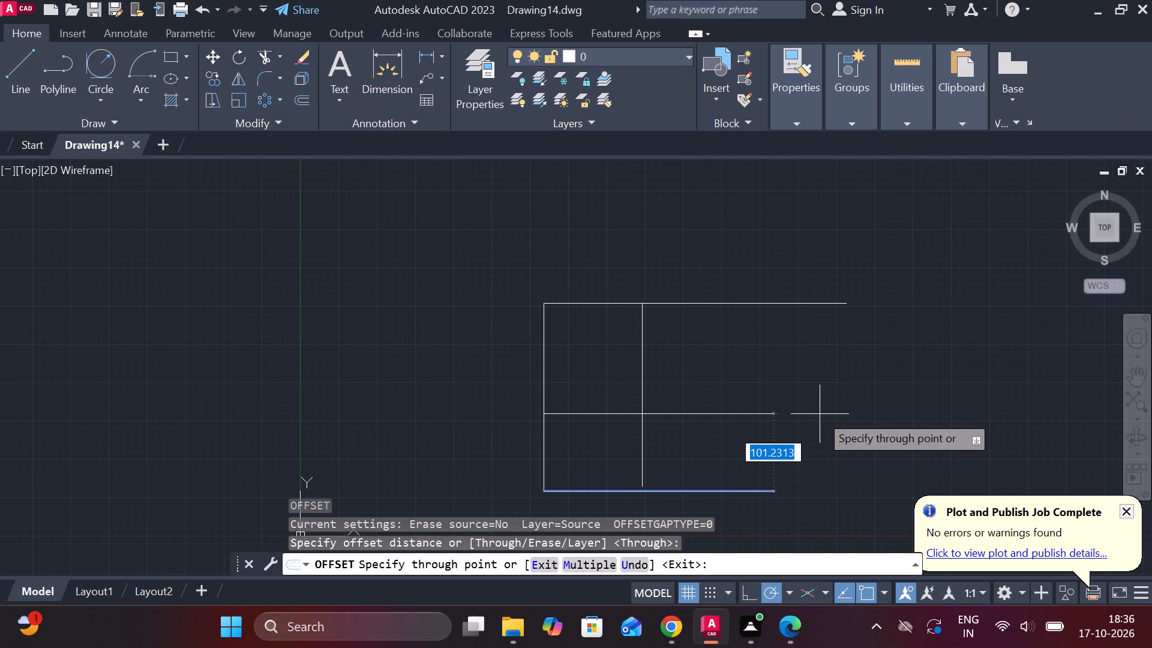
{"action": "type", "text": "225"}
{"action": "key", "text": "space"}
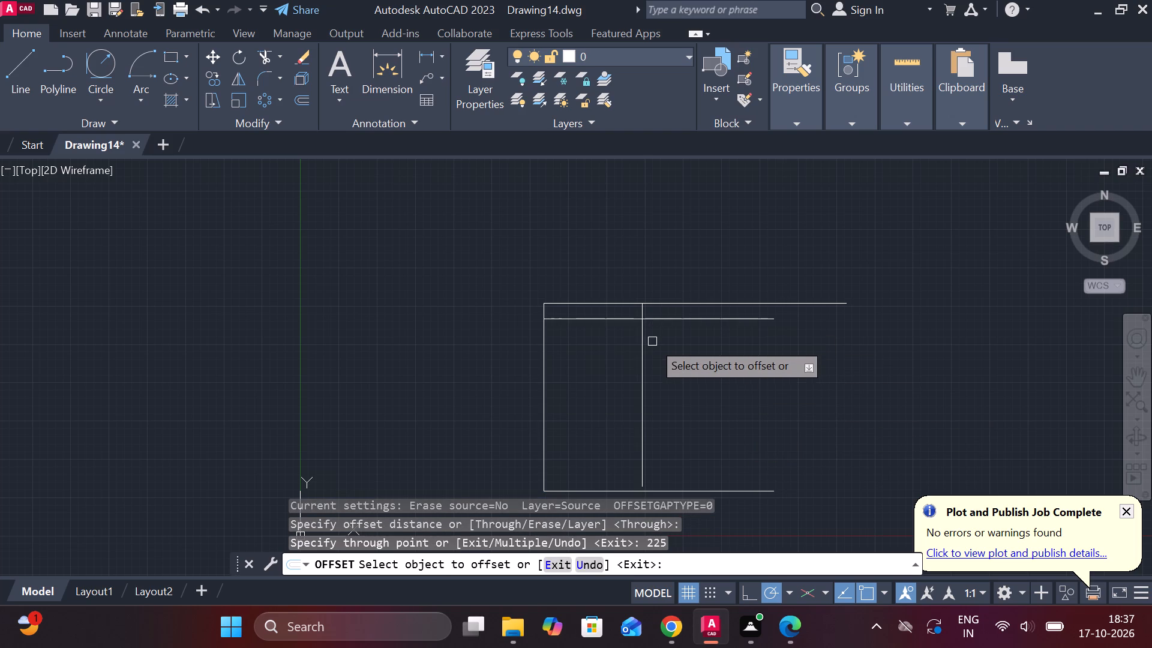
{"action": "middle_click_drag", "start_coordinate": [664, 343], "coordinate": [692, 412]}
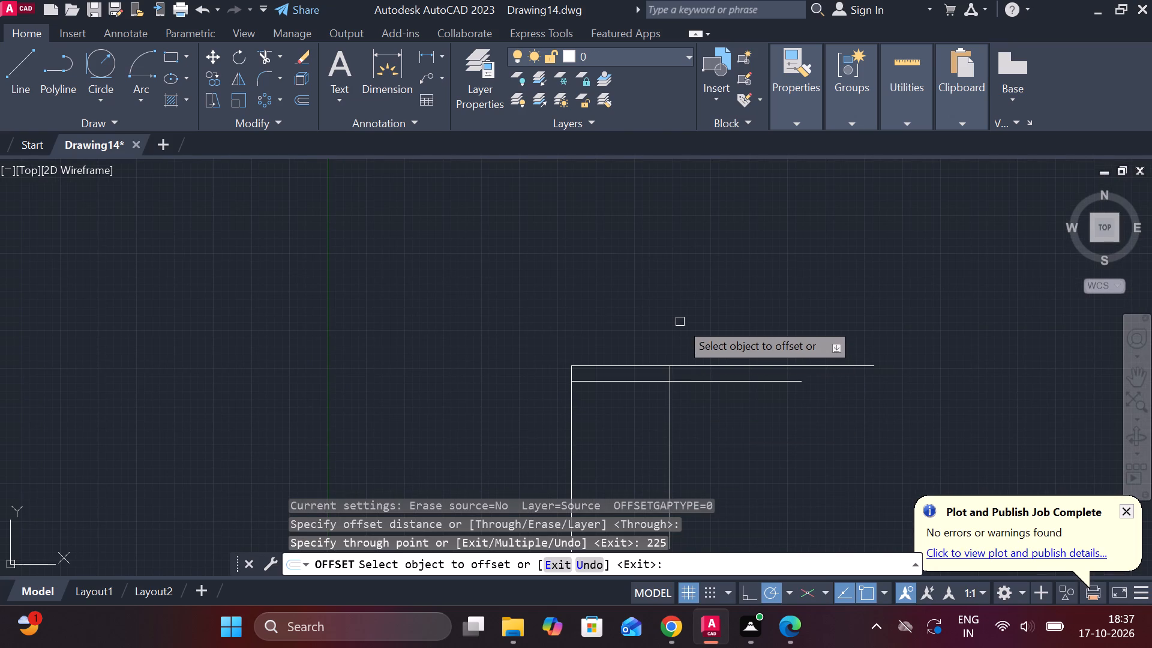
{"action": "scroll", "coordinate": [680, 322], "scroll_direction": "up", "scroll_amount": 1}
{"action": "middle_click_drag", "start_coordinate": [680, 322], "coordinate": [668, 266]}
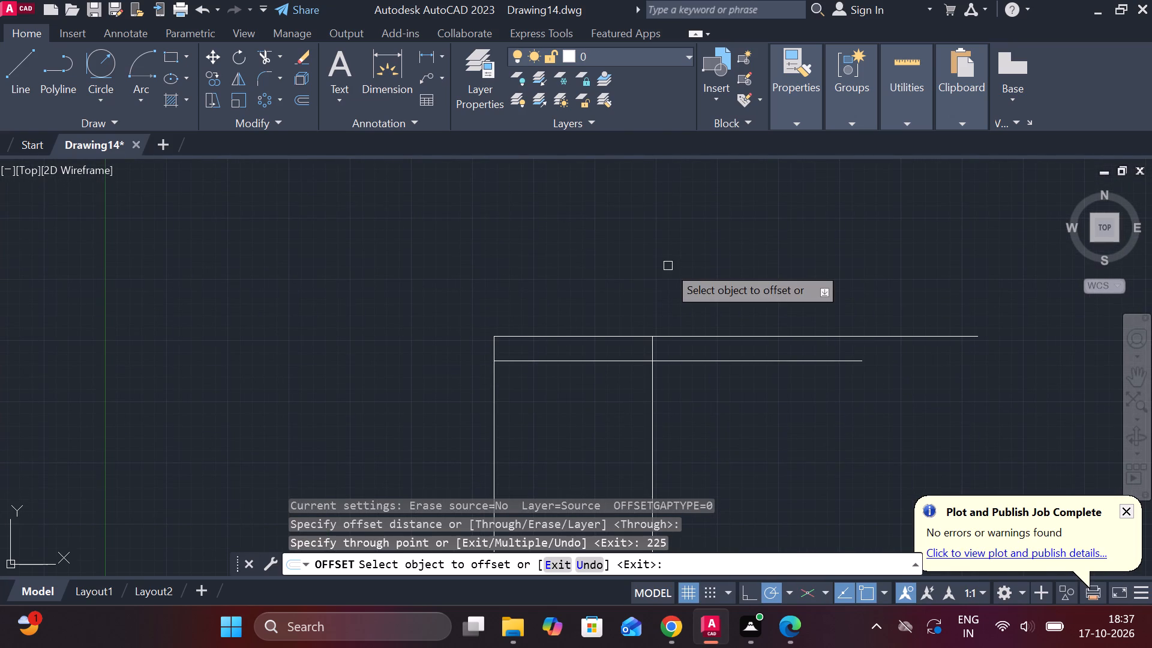
{"action": "key", "text": "Escape"}
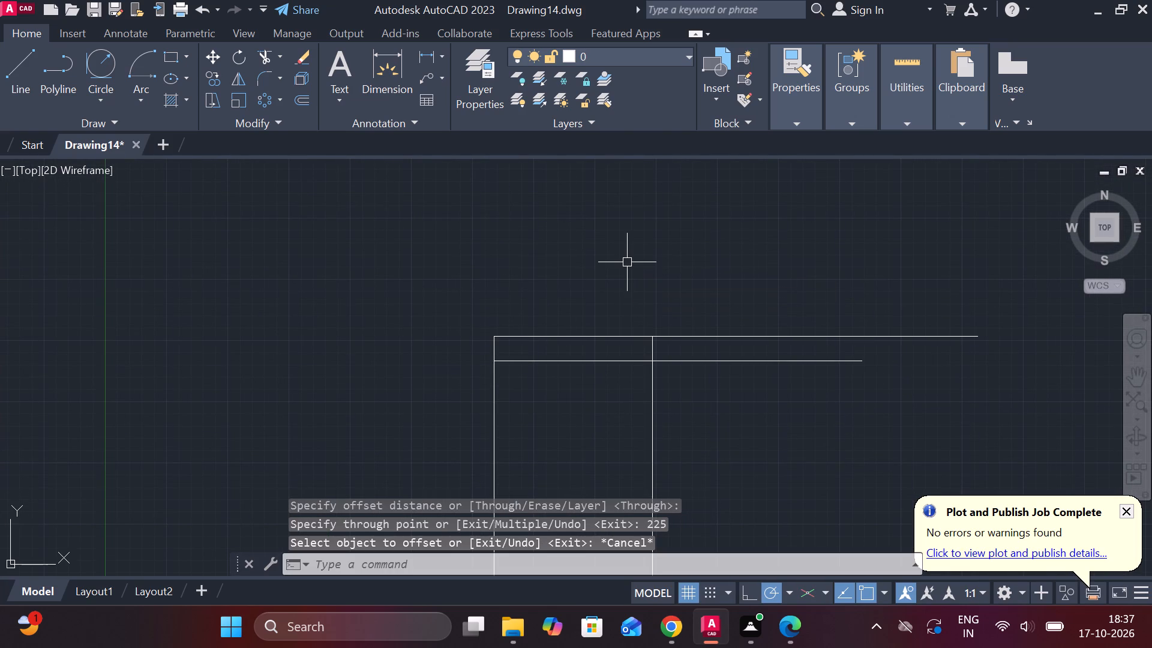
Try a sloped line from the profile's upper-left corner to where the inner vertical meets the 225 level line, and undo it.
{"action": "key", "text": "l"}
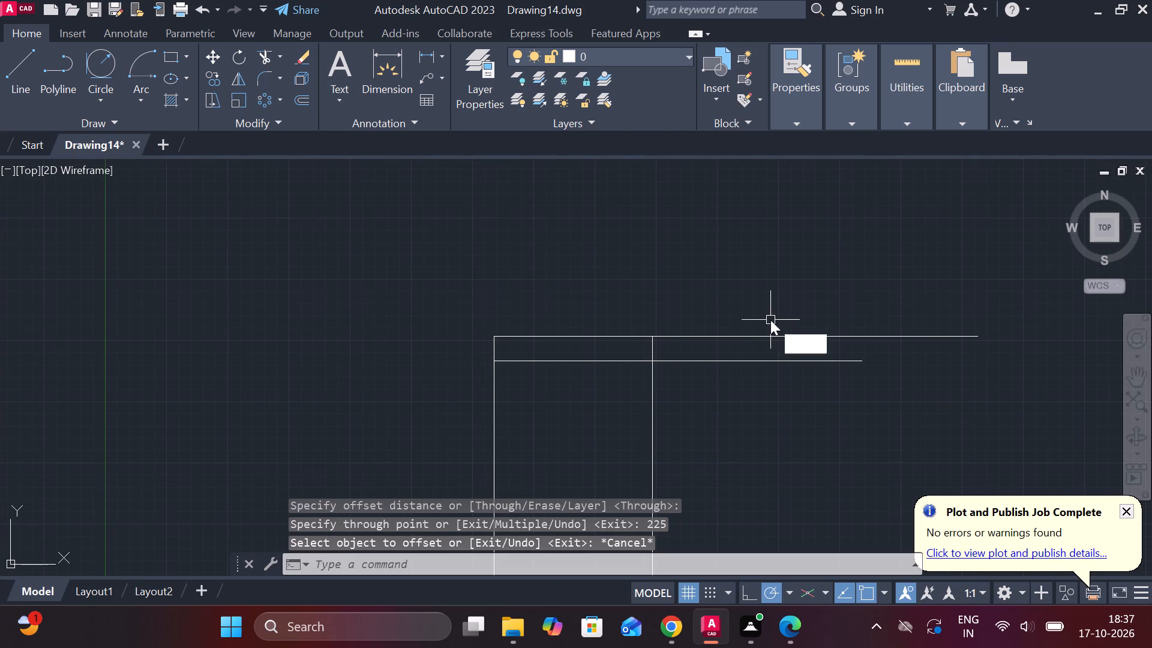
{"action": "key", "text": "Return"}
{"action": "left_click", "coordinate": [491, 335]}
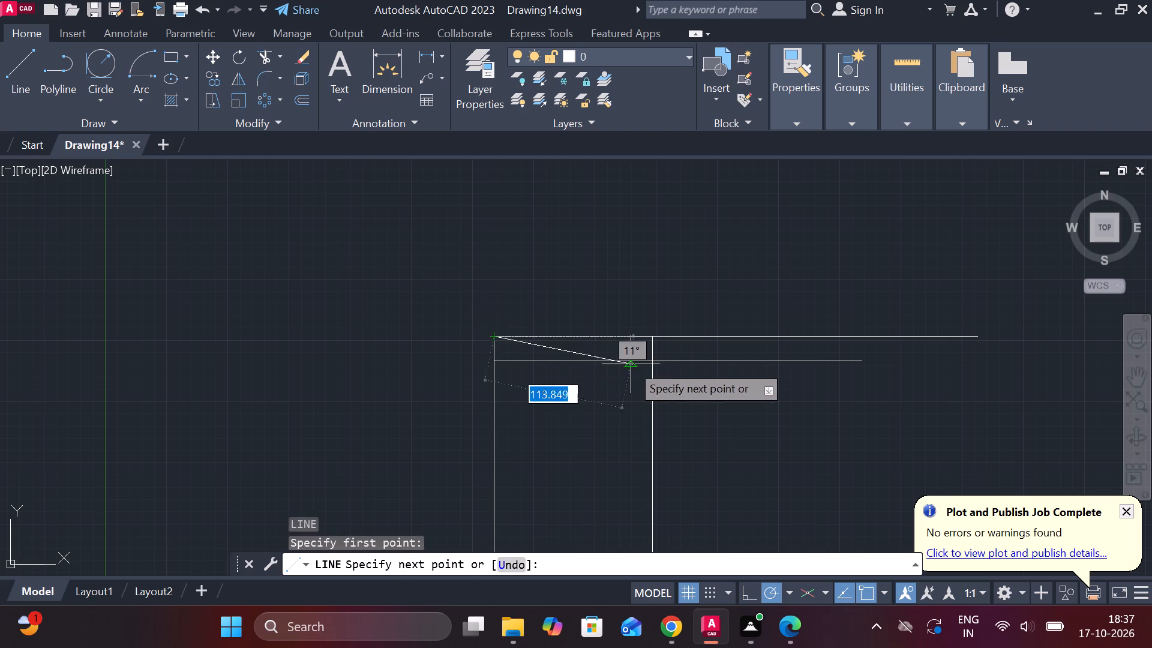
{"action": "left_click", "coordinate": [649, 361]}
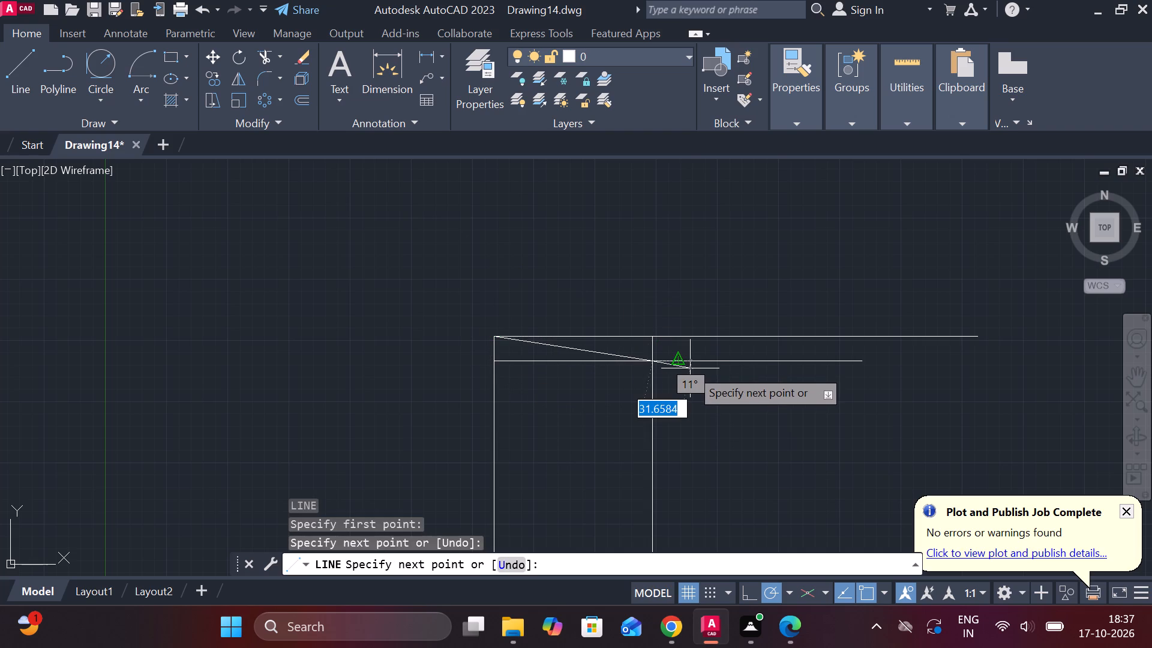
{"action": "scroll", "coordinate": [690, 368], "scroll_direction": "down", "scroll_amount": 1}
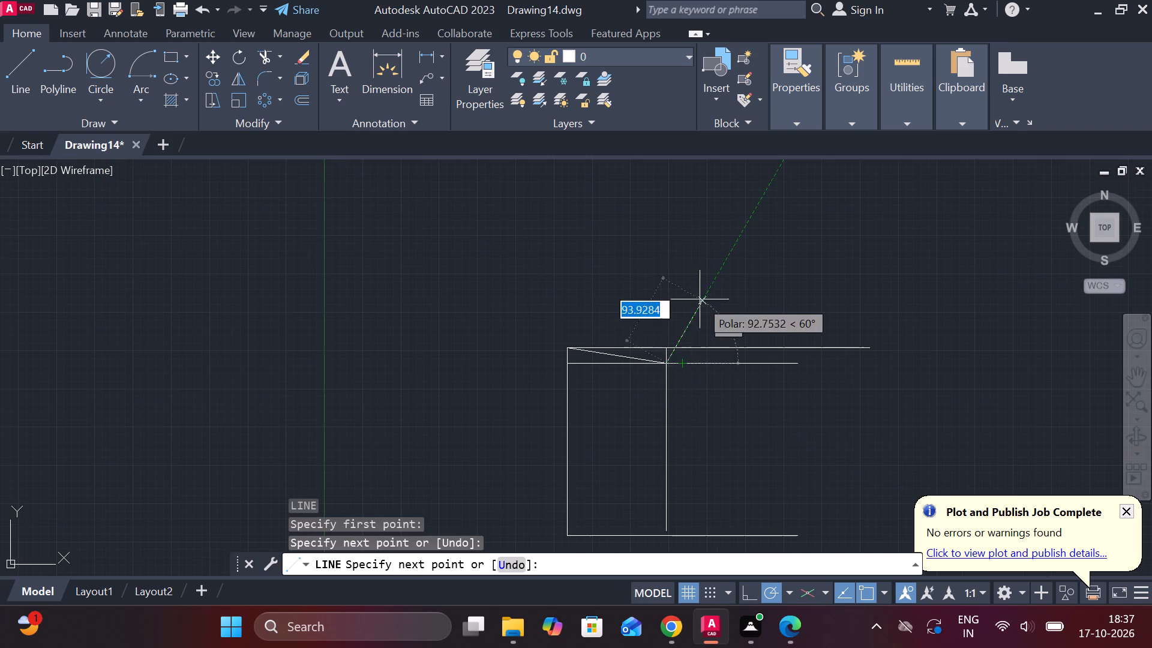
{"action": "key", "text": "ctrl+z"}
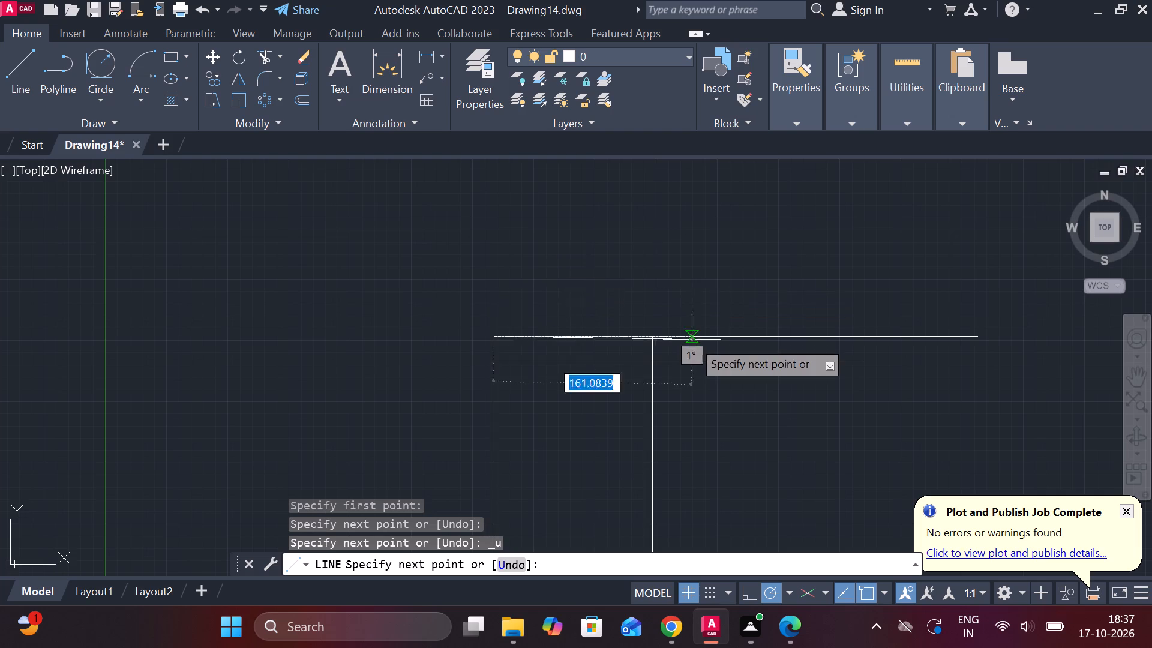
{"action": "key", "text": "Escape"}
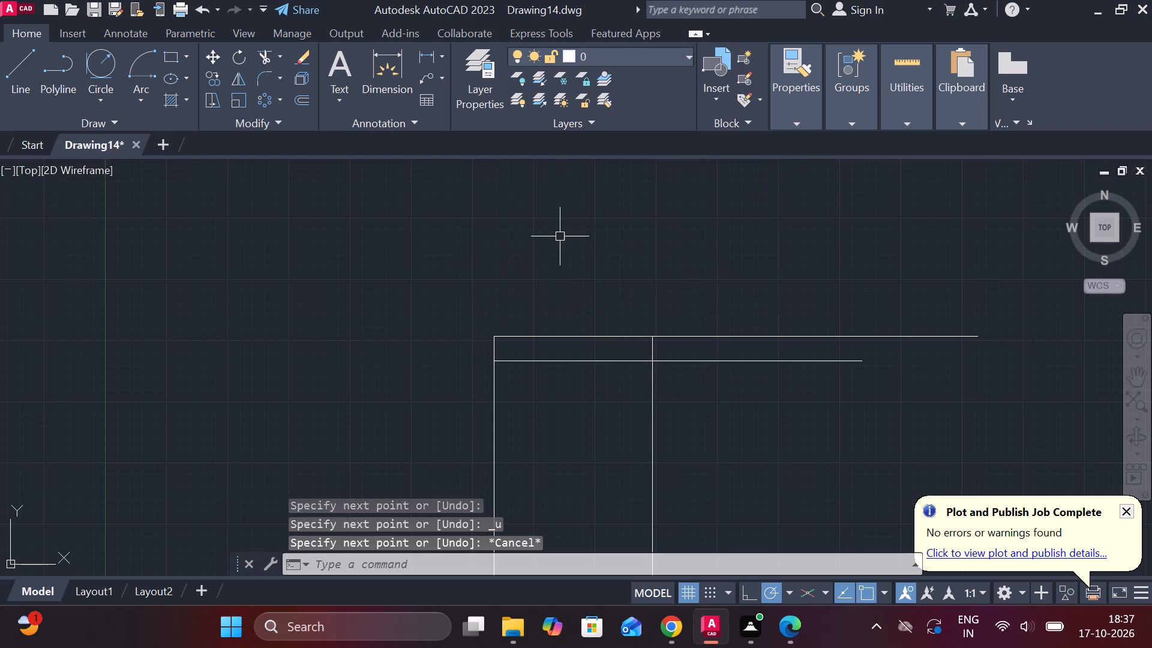
Erase the inner vertical line of the profile's upright portion.
{"action": "scroll", "coordinate": [560, 236], "scroll_direction": "down", "scroll_amount": 1}
{"action": "left_click", "coordinate": [614, 360]}
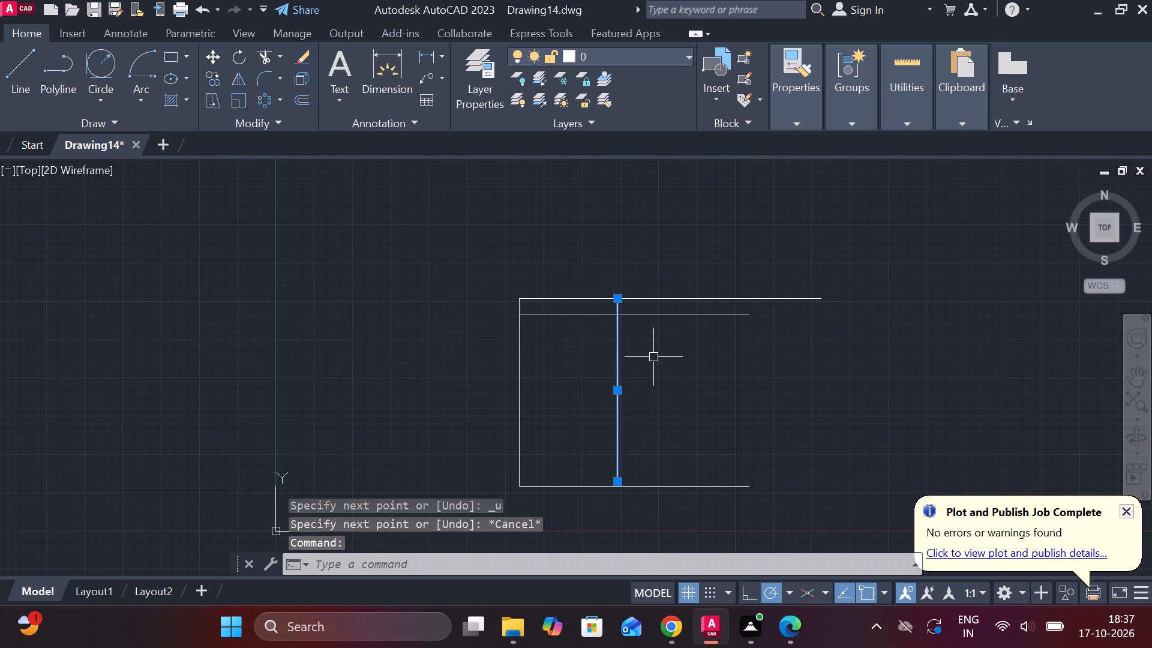
{"action": "type", "text": "E"}
{"action": "key", "text": "space"}
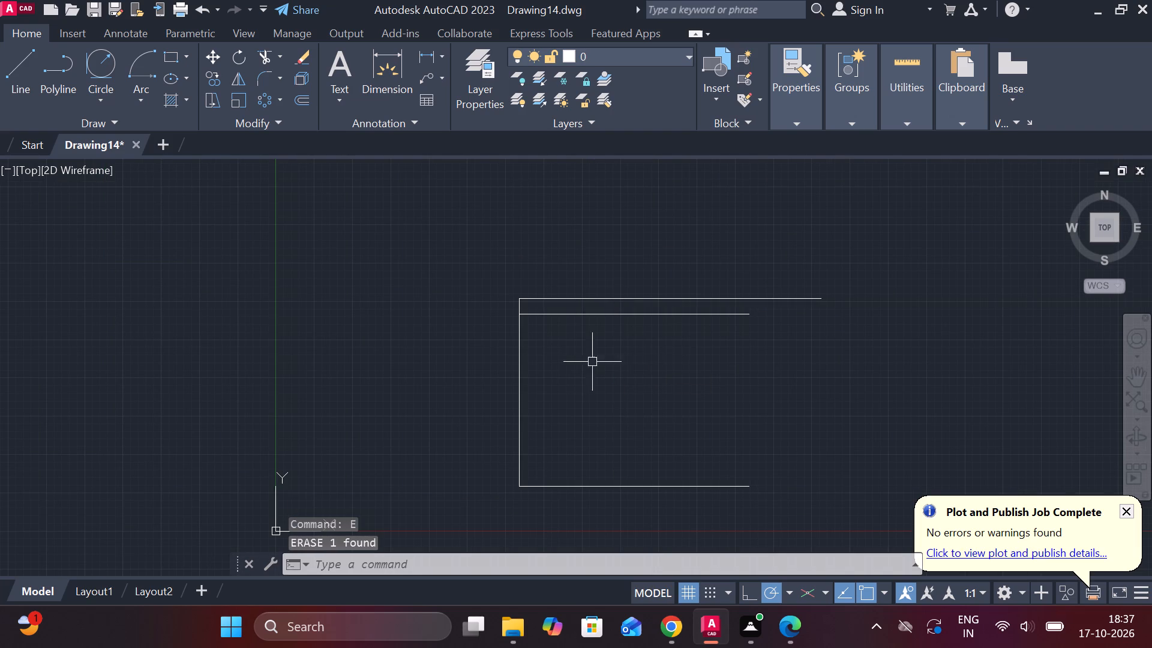
Offset the profile's left vertical line 128 units to the right.
{"action": "left_click", "coordinate": [519, 361]}
{"action": "key", "text": "o"}
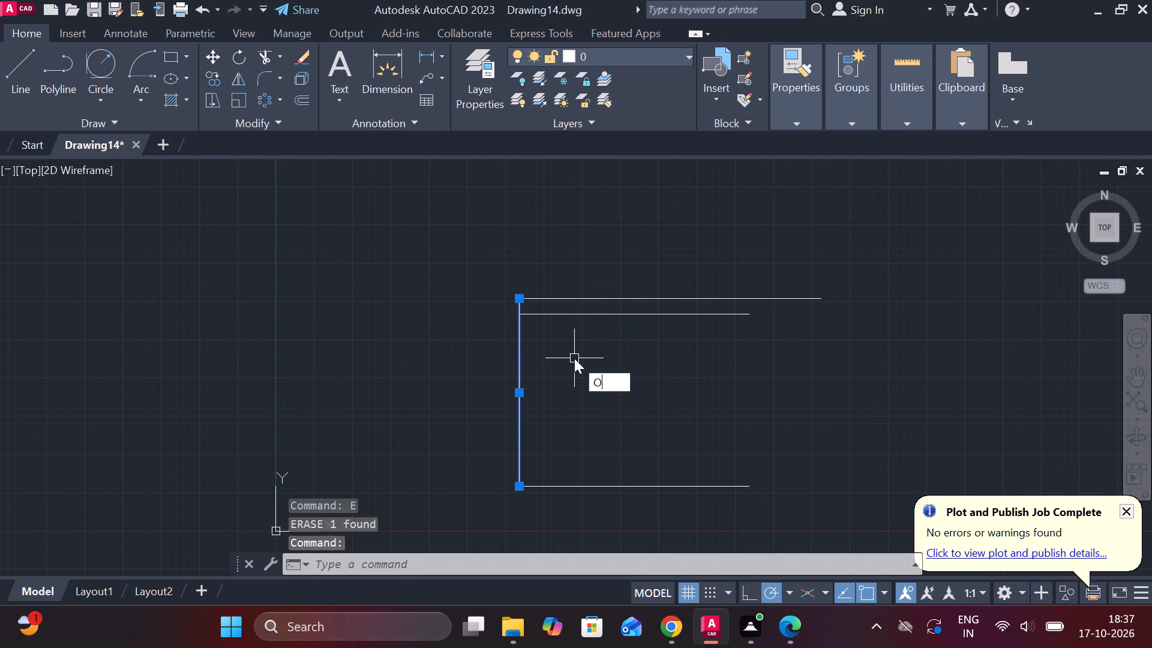
{"action": "key", "text": "Return"}
{"action": "key", "text": "Return"}
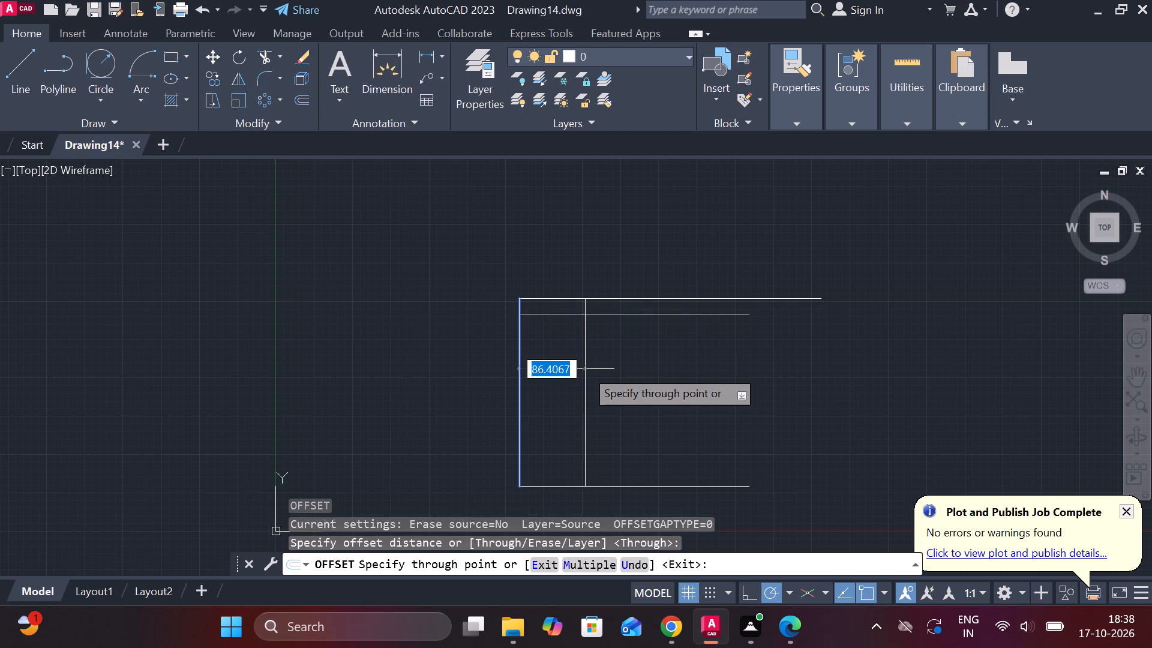
{"action": "scroll", "coordinate": [710, 388], "scroll_direction": "up", "scroll_amount": 1}
{"action": "middle_click_drag", "start_coordinate": [688, 411], "coordinate": [647, 391]}
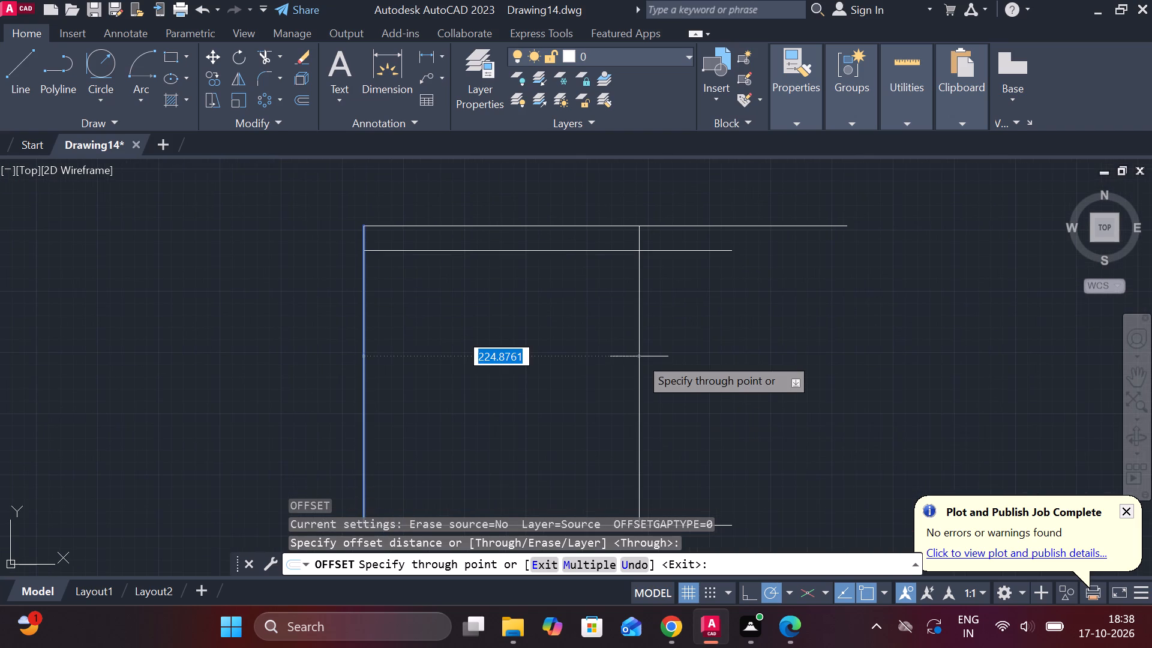
{"action": "type", "text": "12"}
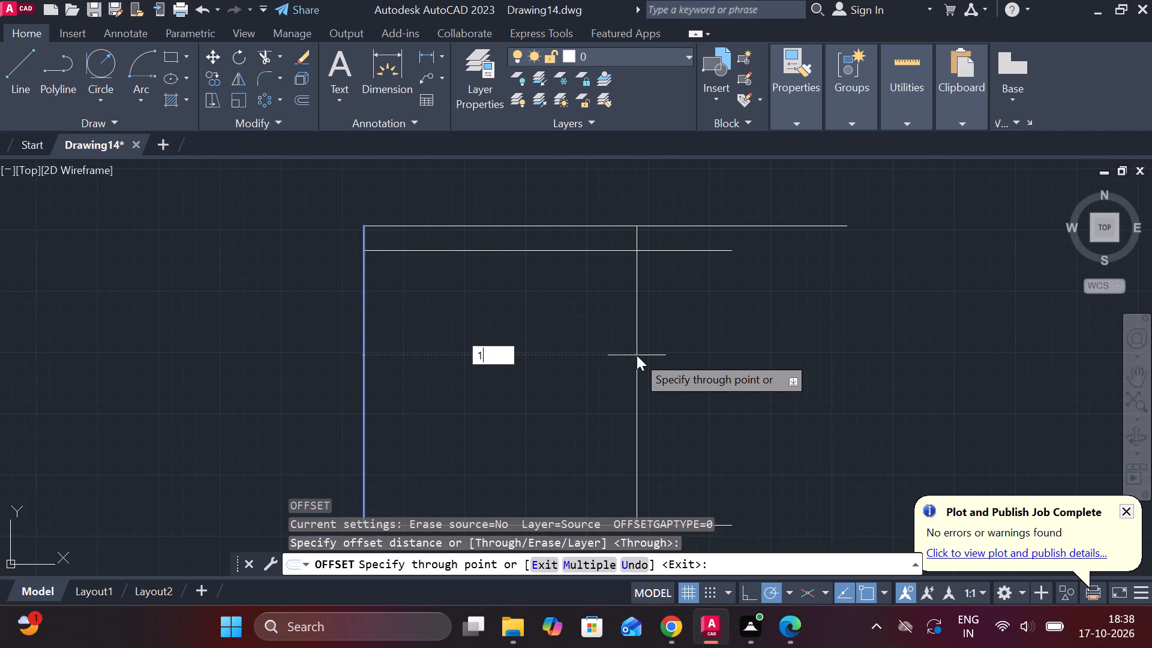
{"action": "key", "text": "8"}
{"action": "key", "text": "Return"}
{"action": "middle_click_drag", "start_coordinate": [568, 352], "coordinate": [616, 364]}
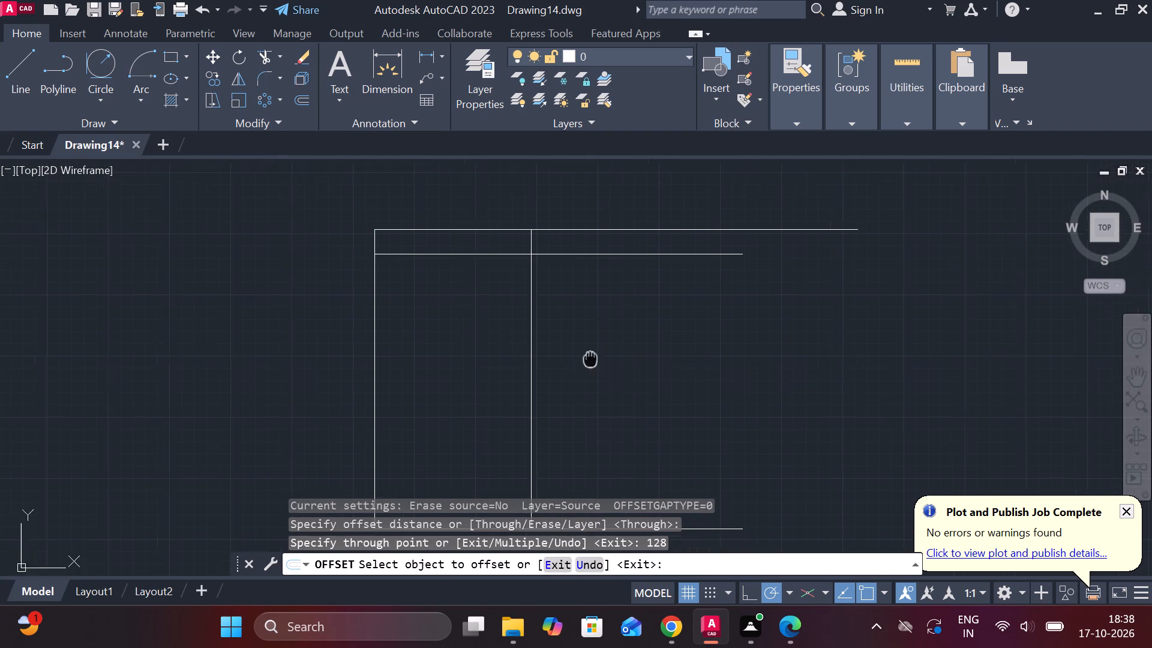
{"action": "middle_click_drag", "start_coordinate": [616, 364], "coordinate": [627, 365]}
{"action": "scroll", "coordinate": [571, 314], "scroll_direction": "up", "scroll_amount": 1}
{"action": "middle_click_drag", "start_coordinate": [608, 242], "coordinate": [619, 254]}
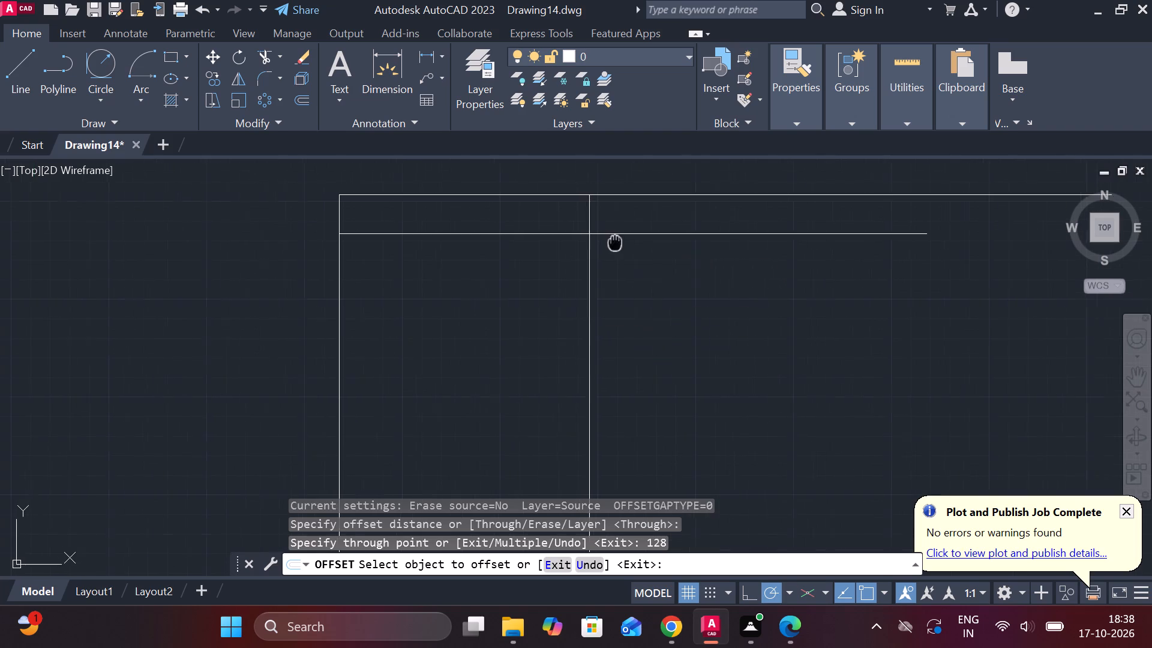
{"action": "middle_click_drag", "start_coordinate": [619, 254], "coordinate": [623, 322]}
{"action": "key", "text": "Escape"}
Draw a sloped line from the inner vertical's intersection with the 225 level line up to the profile's upper-left corner.
{"action": "key", "text": "l"}
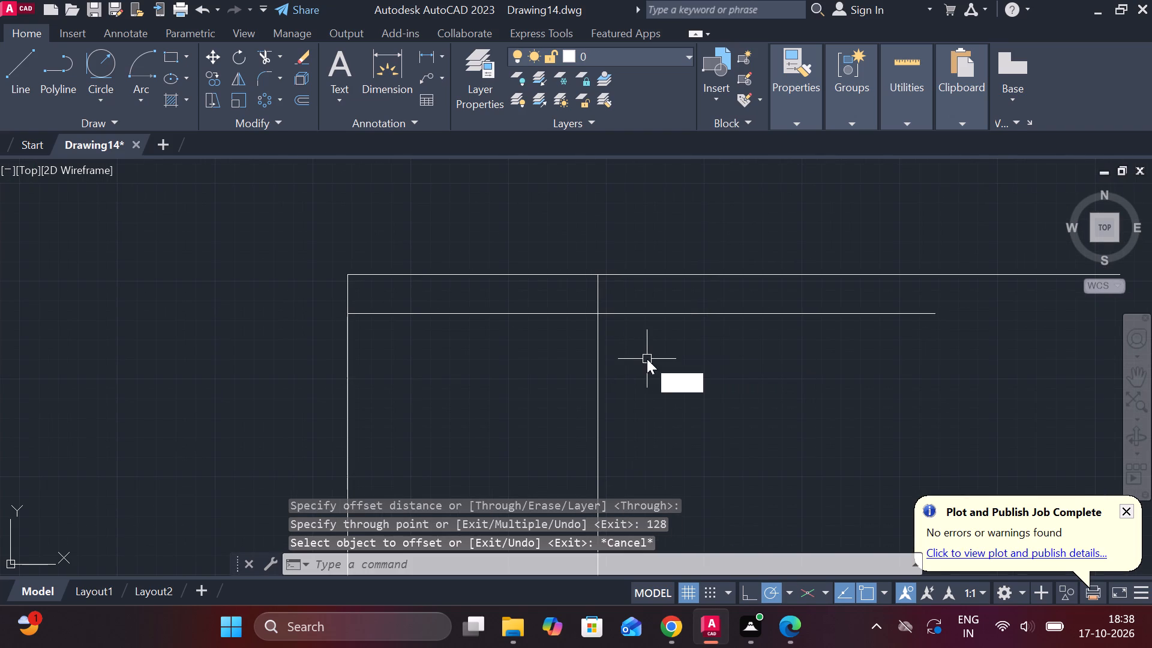
{"action": "key", "text": "Return"}
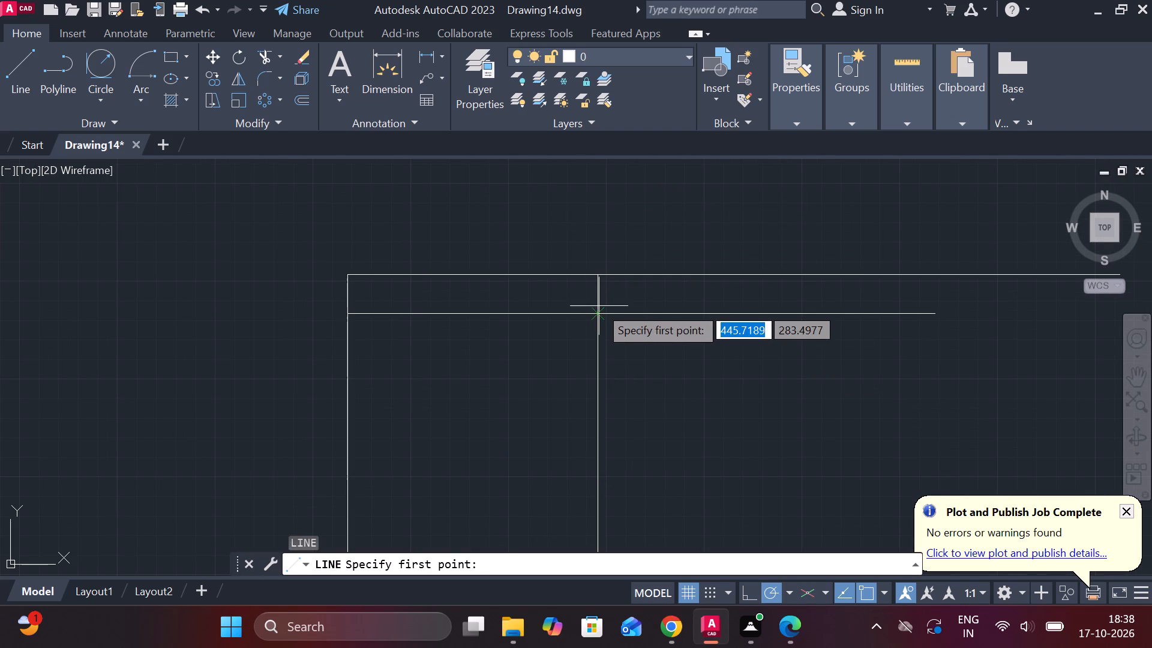
{"action": "left_click", "coordinate": [600, 315]}
{"action": "scroll", "coordinate": [392, 301], "scroll_direction": "up", "scroll_amount": 1}
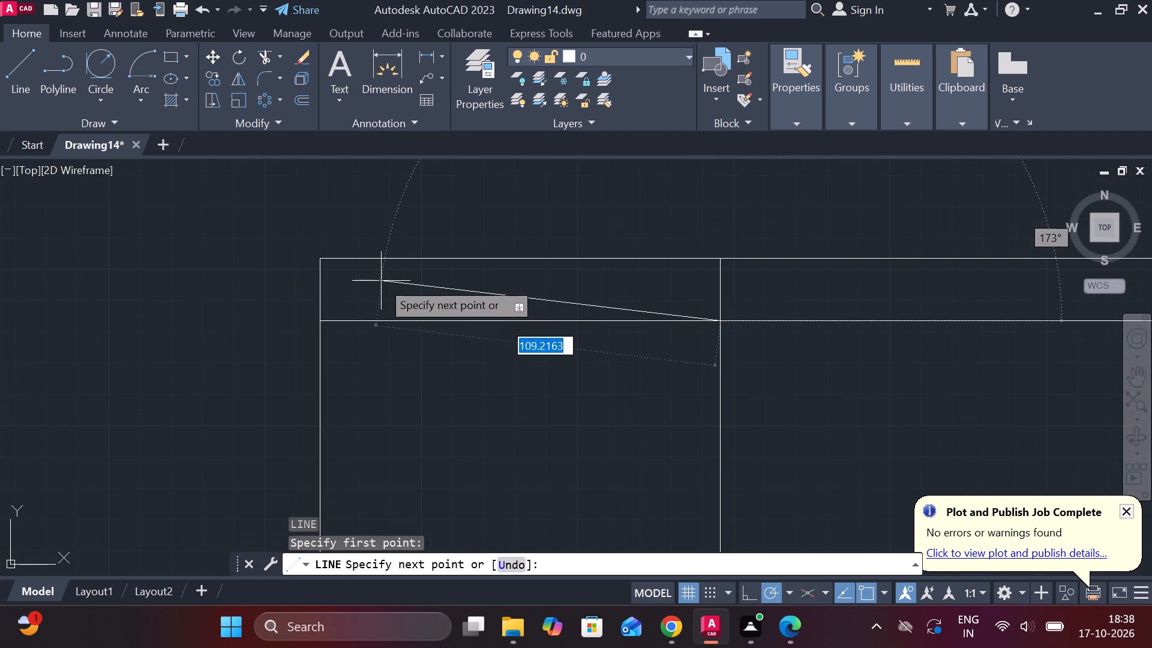
{"action": "middle_click_drag", "start_coordinate": [399, 283], "coordinate": [530, 325]}
{"action": "left_click", "coordinate": [450, 300]}
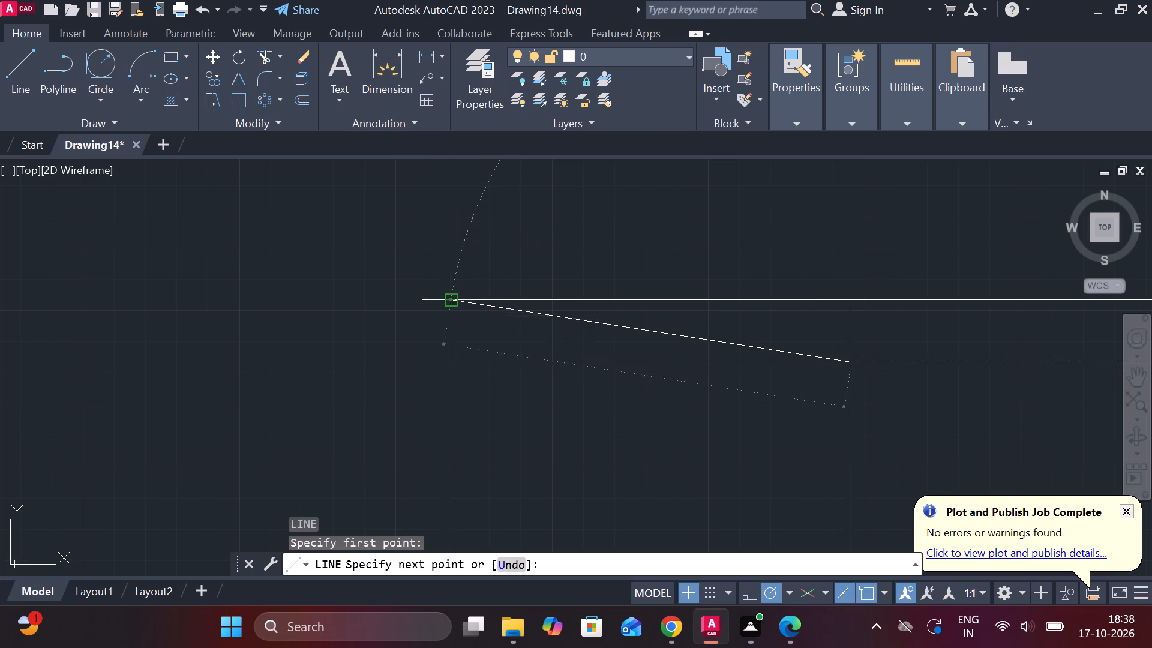
{"action": "key", "text": "Escape"}
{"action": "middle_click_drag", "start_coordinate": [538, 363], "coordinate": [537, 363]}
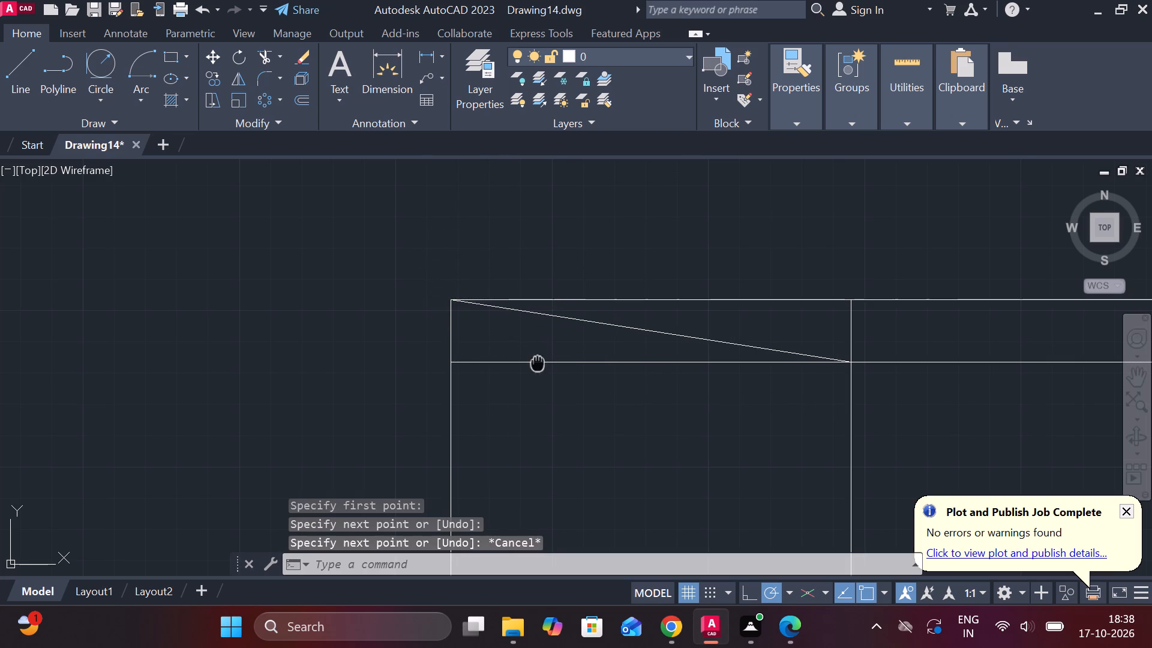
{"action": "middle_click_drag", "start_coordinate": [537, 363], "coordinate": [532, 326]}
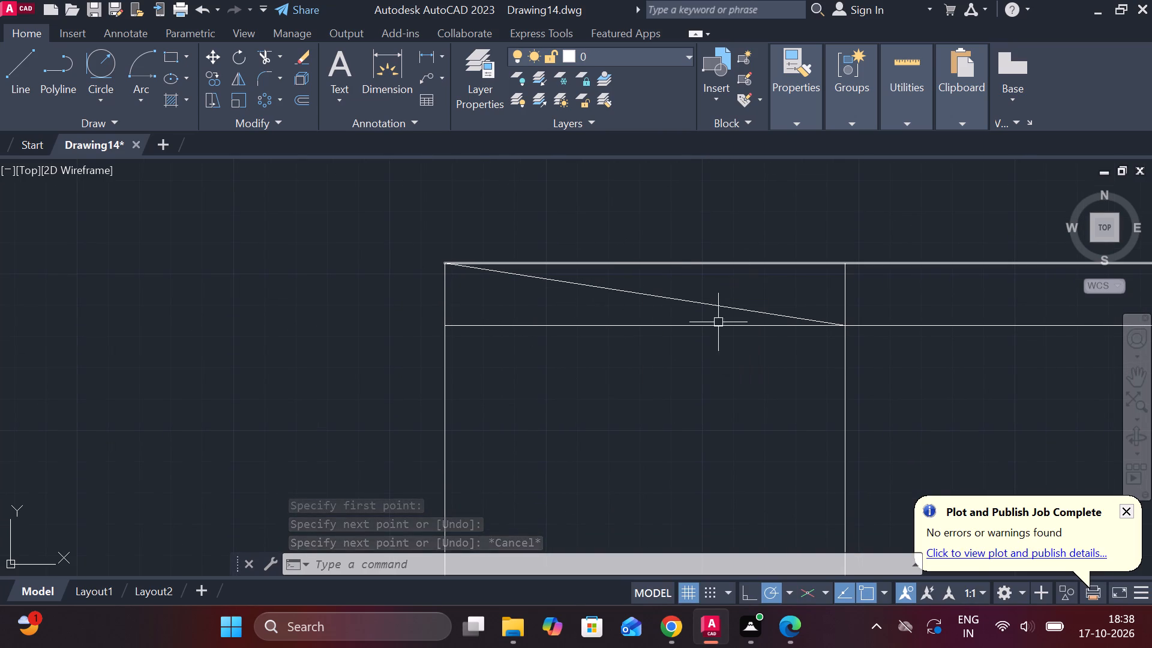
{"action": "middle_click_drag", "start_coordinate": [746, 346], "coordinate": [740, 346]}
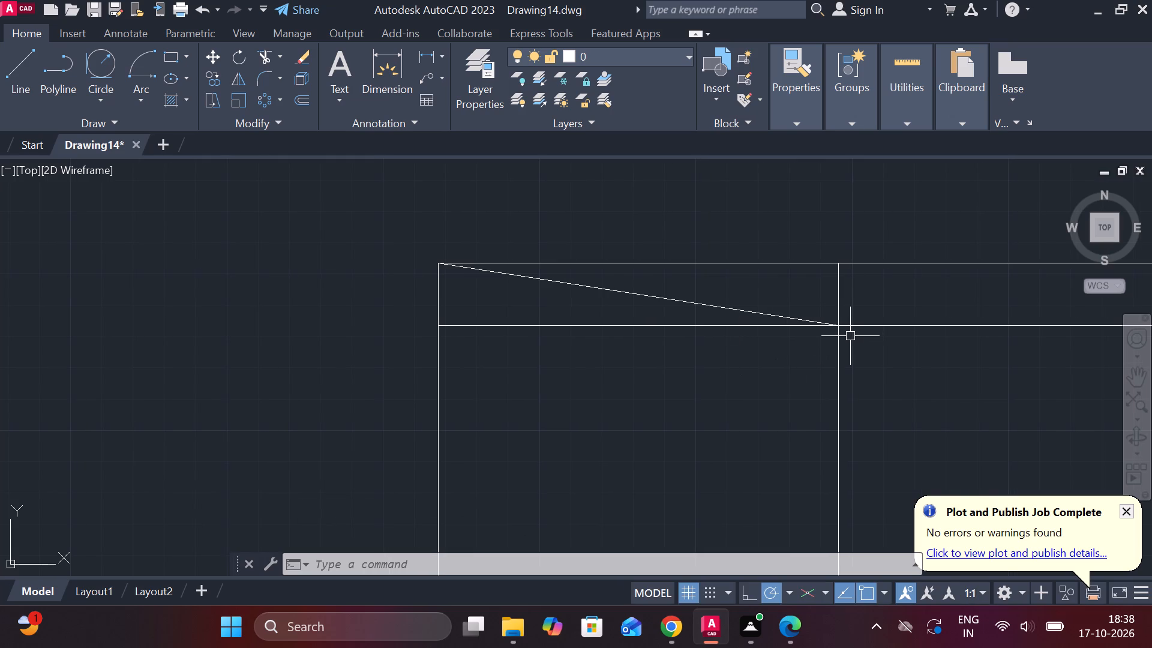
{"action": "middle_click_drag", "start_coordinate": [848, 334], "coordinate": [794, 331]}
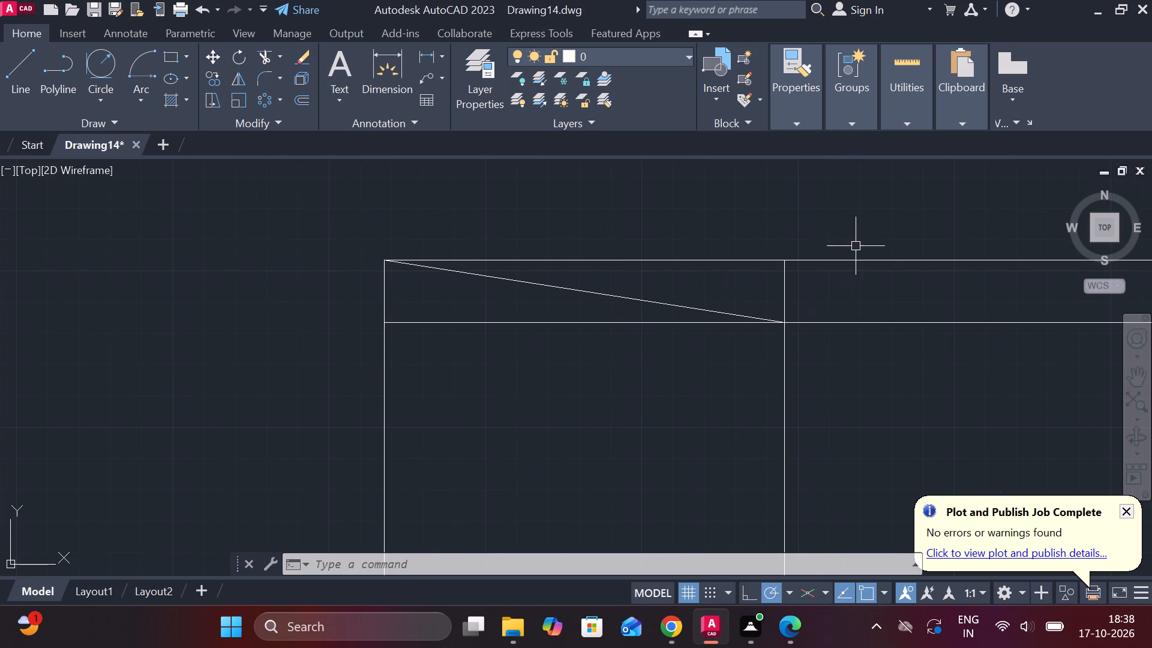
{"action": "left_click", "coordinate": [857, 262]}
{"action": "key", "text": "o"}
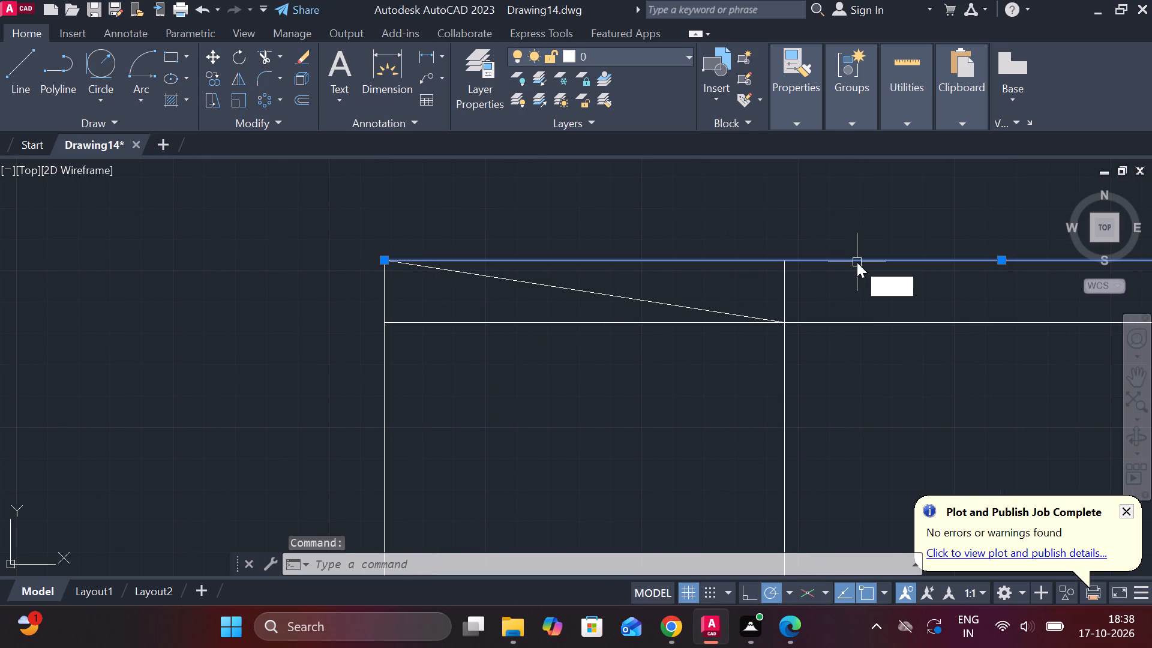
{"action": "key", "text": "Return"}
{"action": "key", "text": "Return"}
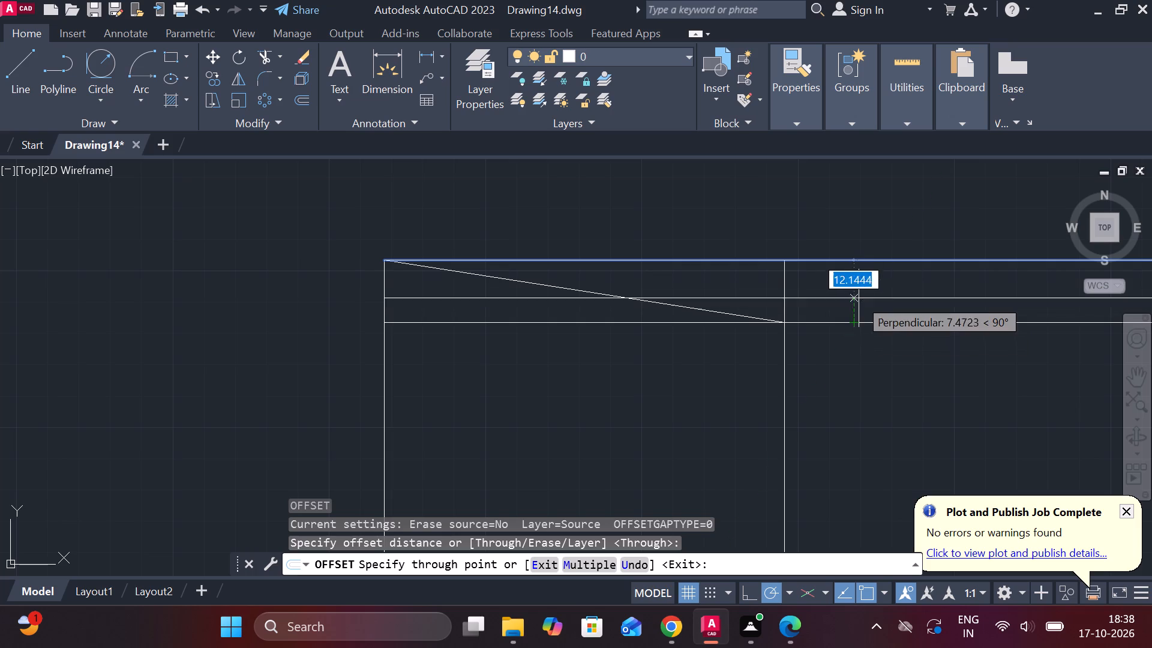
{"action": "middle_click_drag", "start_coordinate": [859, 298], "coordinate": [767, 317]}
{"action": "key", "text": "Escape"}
Erase the long and short overlapping horizontal lines along the profile's top edge.
{"action": "scroll", "coordinate": [843, 325], "scroll_direction": "down", "scroll_amount": 2}
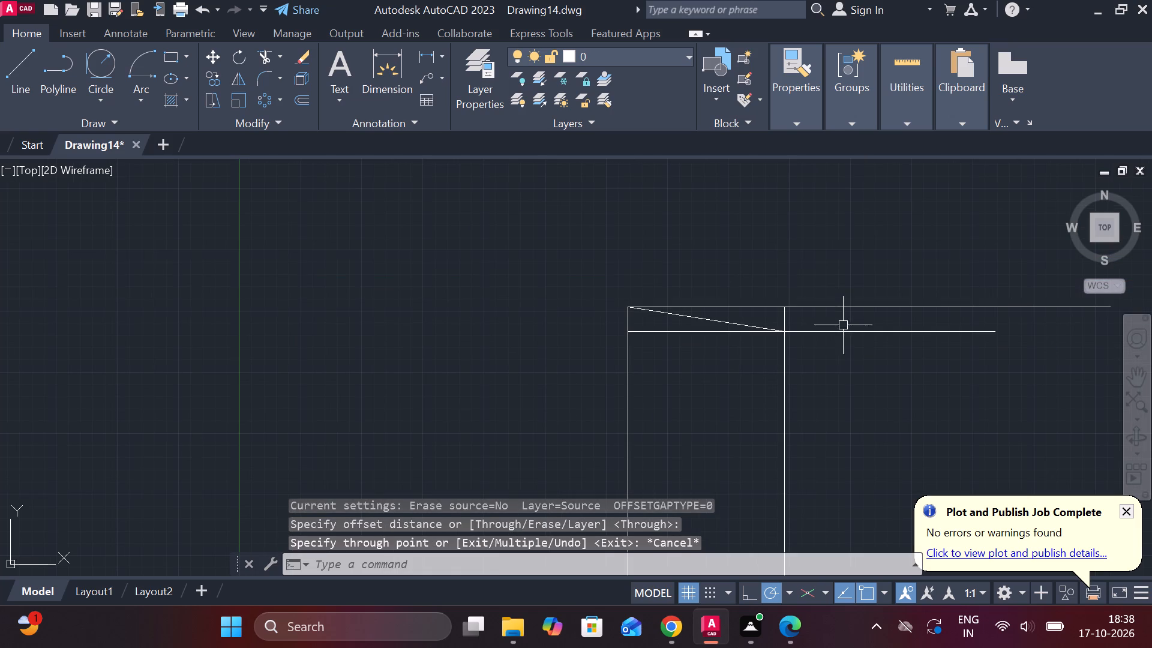
{"action": "scroll", "coordinate": [843, 350], "scroll_direction": "up", "scroll_amount": 1}
{"action": "middle_click_drag", "start_coordinate": [820, 305], "coordinate": [790, 301]}
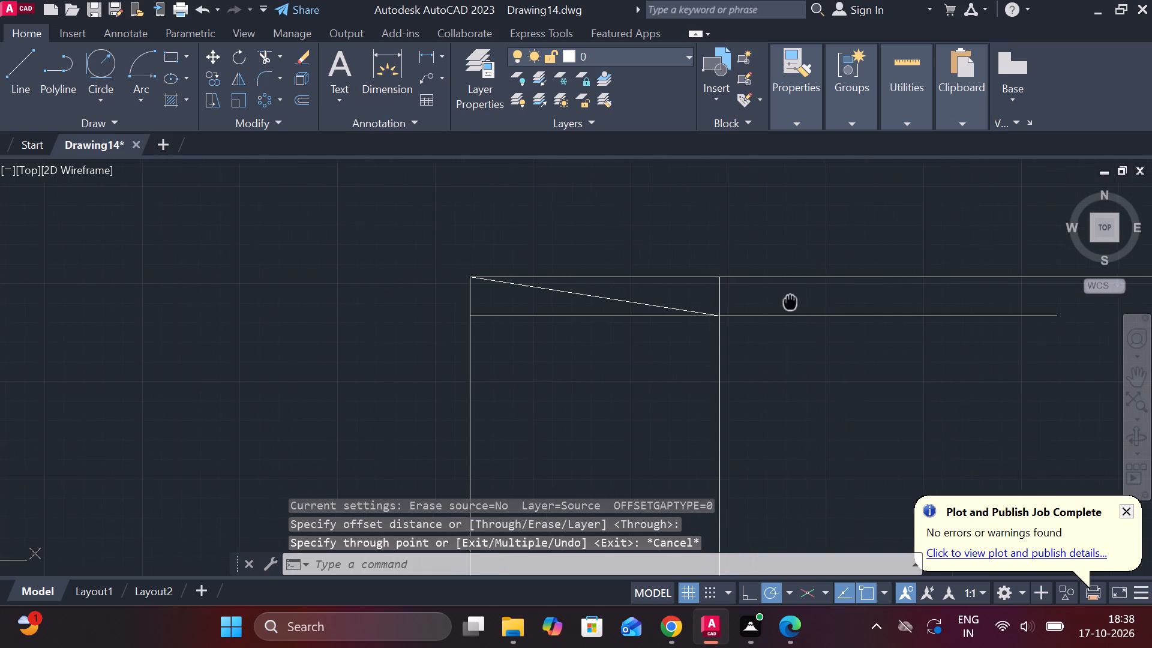
{"action": "middle_click_drag", "start_coordinate": [790, 301], "coordinate": [791, 301]}
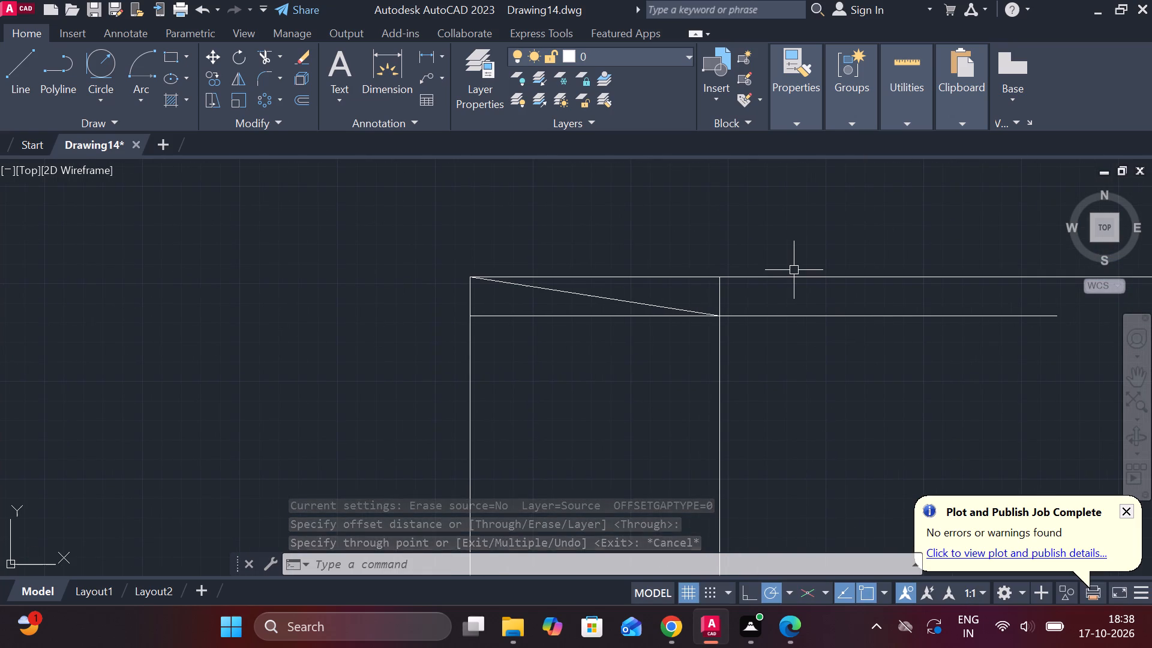
{"action": "left_click", "coordinate": [788, 280]}
{"action": "type", "text": "E"}
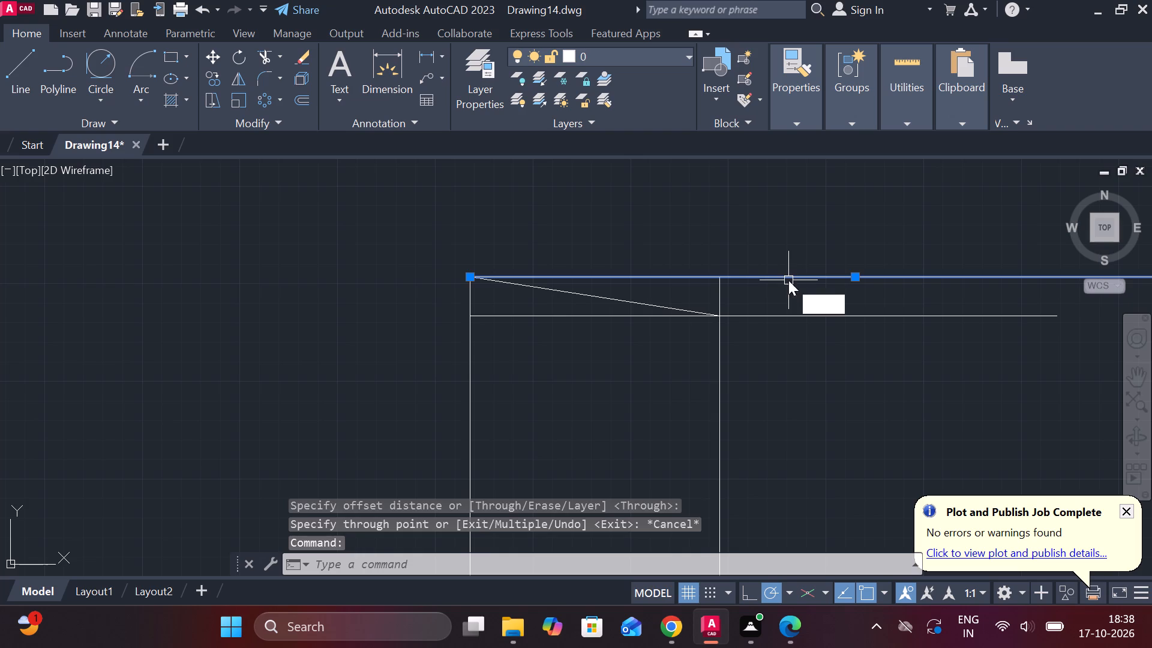
{"action": "key", "text": "space"}
{"action": "scroll", "coordinate": [800, 296], "scroll_direction": "down", "scroll_amount": 1}
{"action": "scroll", "coordinate": [750, 278], "scroll_direction": "up", "scroll_amount": 5}
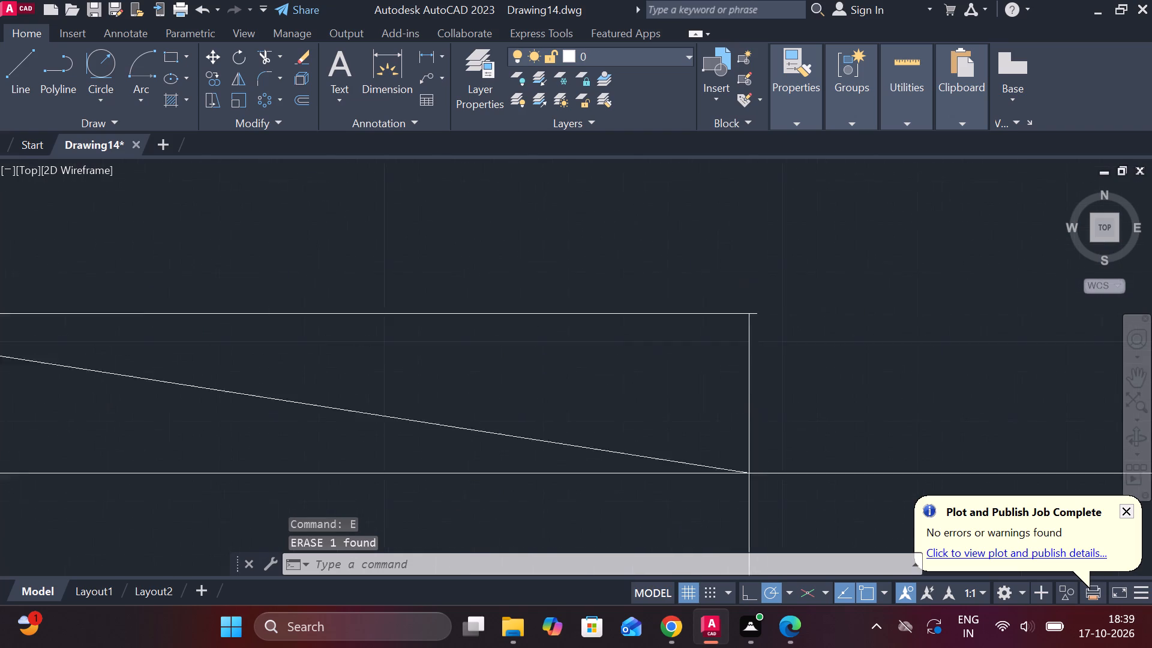
{"action": "left_click", "coordinate": [769, 329]}
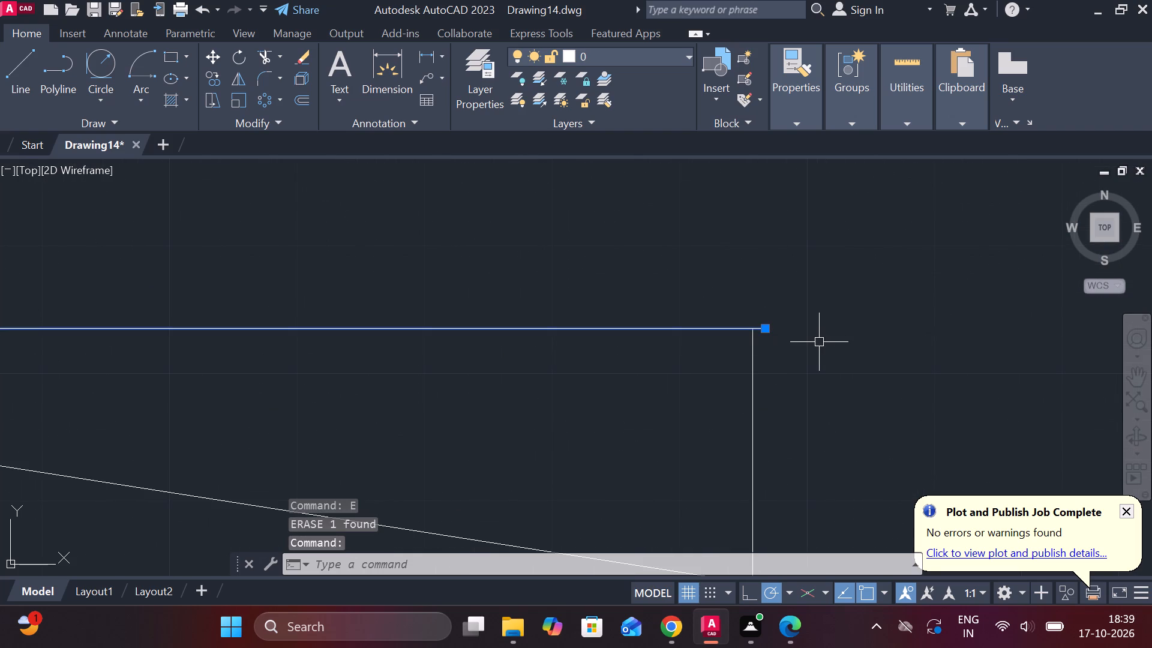
{"action": "type", "text": "E"}
{"action": "key", "text": "space"}
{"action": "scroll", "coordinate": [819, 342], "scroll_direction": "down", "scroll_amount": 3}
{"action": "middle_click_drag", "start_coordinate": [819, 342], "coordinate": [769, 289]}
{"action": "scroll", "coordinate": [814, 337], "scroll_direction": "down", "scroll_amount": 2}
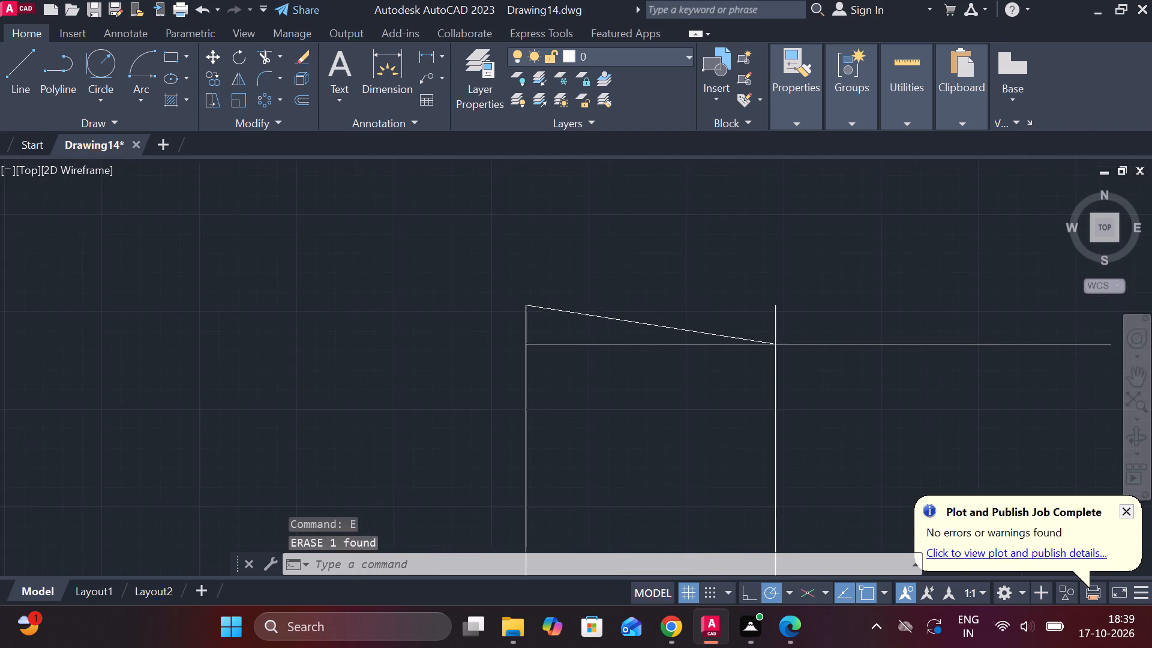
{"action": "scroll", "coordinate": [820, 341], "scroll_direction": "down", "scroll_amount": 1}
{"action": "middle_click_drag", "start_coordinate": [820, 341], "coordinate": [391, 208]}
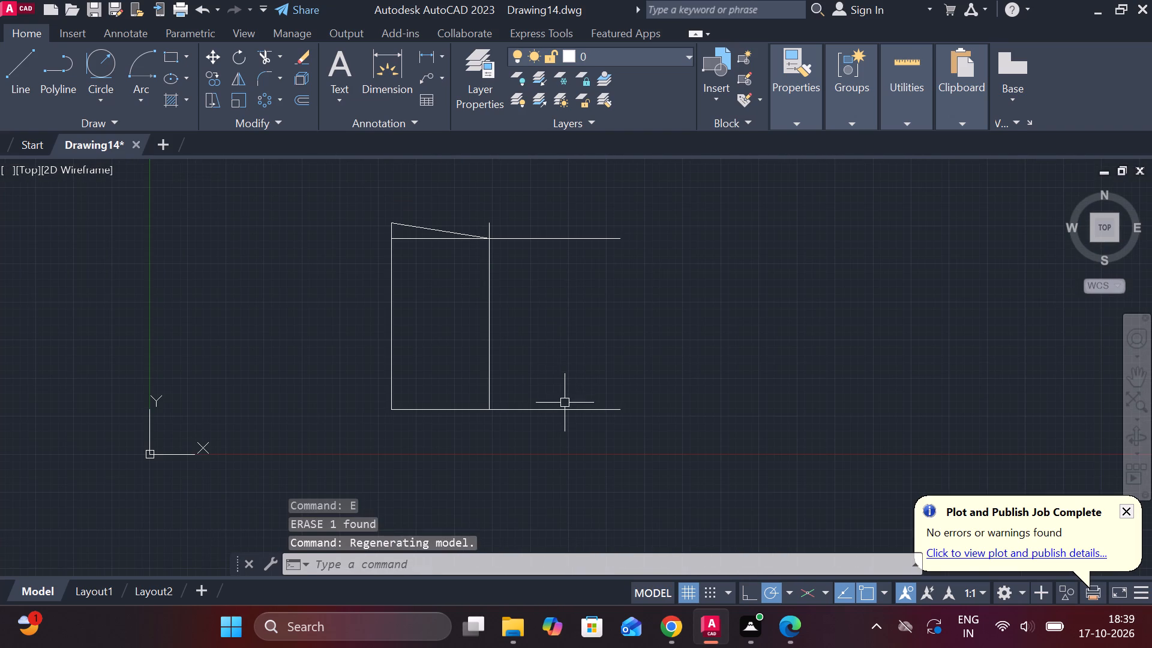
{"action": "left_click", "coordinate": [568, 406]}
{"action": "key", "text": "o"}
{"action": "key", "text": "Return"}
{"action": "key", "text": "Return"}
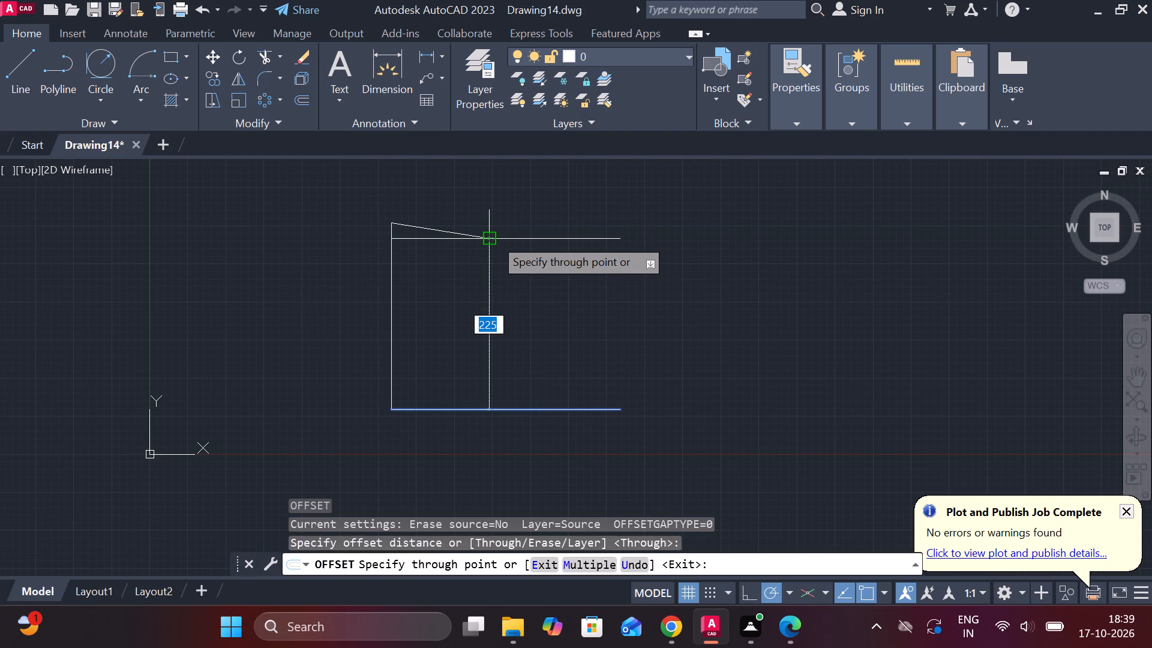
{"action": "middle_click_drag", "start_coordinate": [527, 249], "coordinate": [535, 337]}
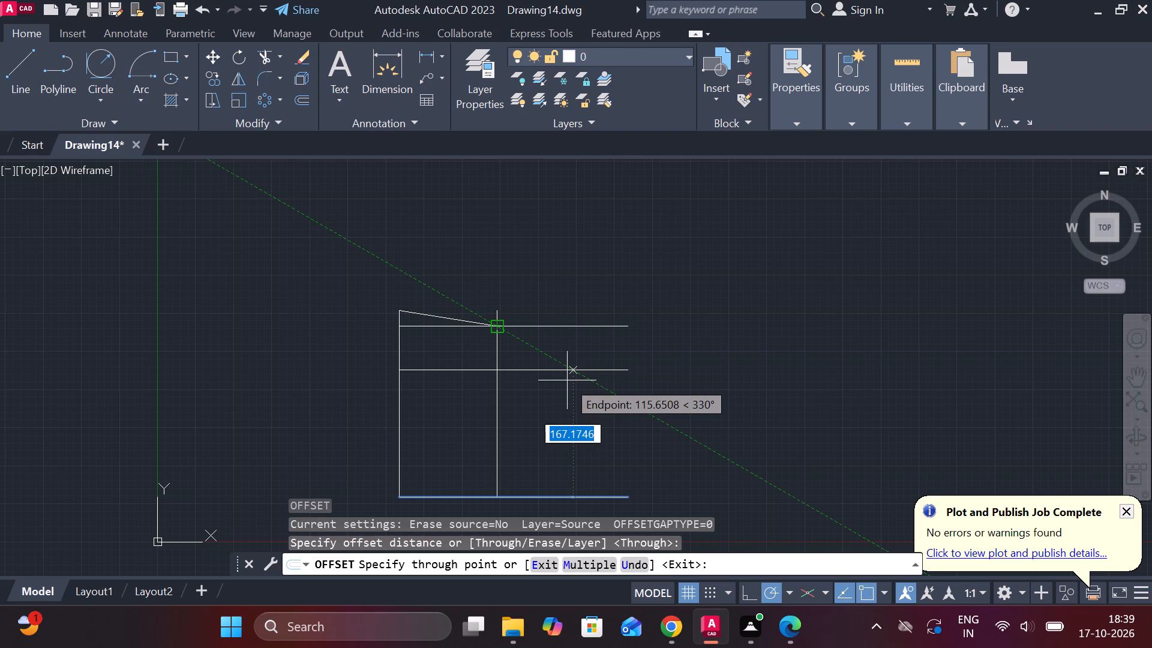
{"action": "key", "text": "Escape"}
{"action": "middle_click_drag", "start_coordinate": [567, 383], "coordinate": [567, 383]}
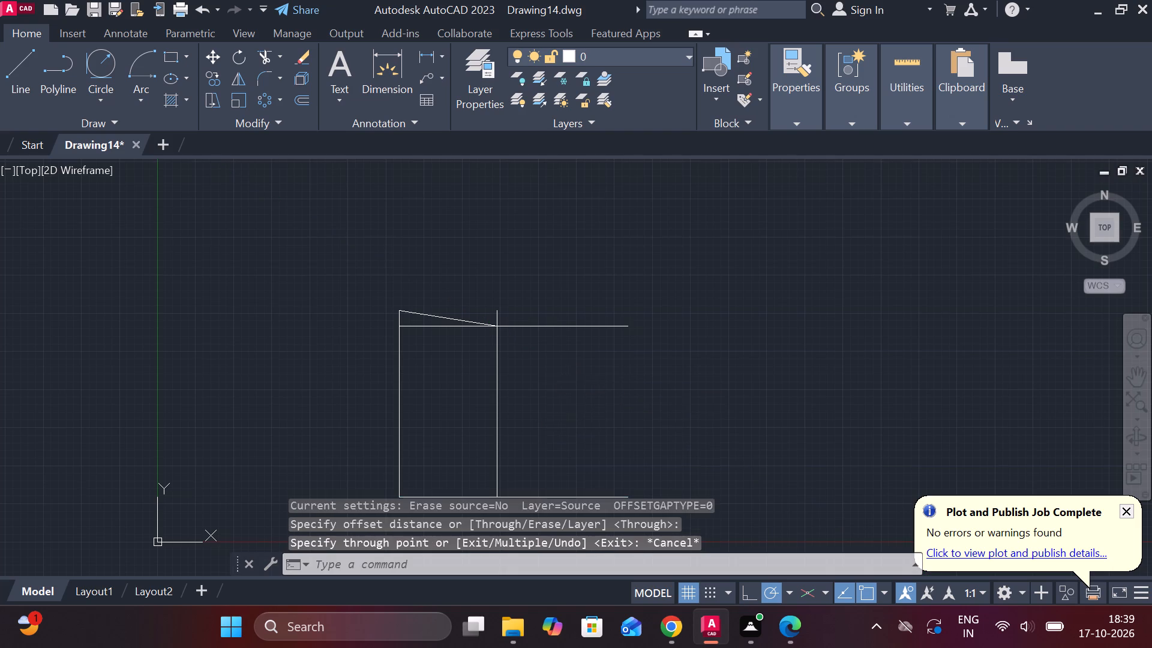
Draw a horizontal line about 363 units long from the left vertical line's midpoint across the inner vertical.
{"action": "middle_click_drag", "start_coordinate": [567, 383], "coordinate": [579, 388]}
{"action": "key", "text": "l"}
{"action": "key", "text": "Return"}
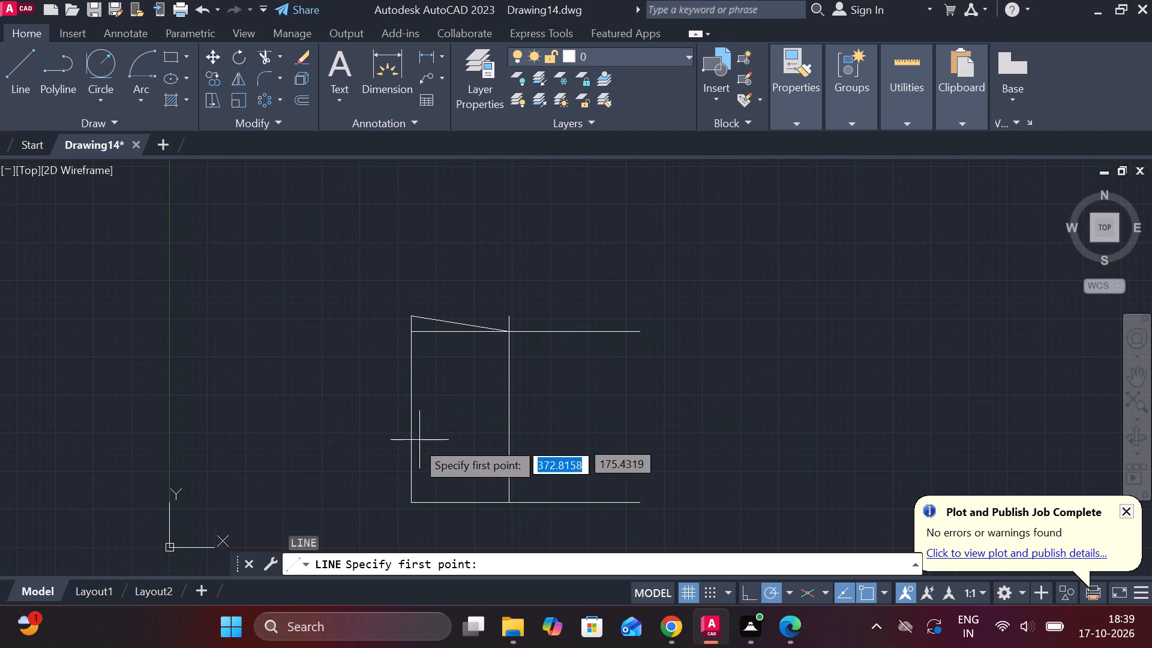
{"action": "left_click", "coordinate": [414, 411]}
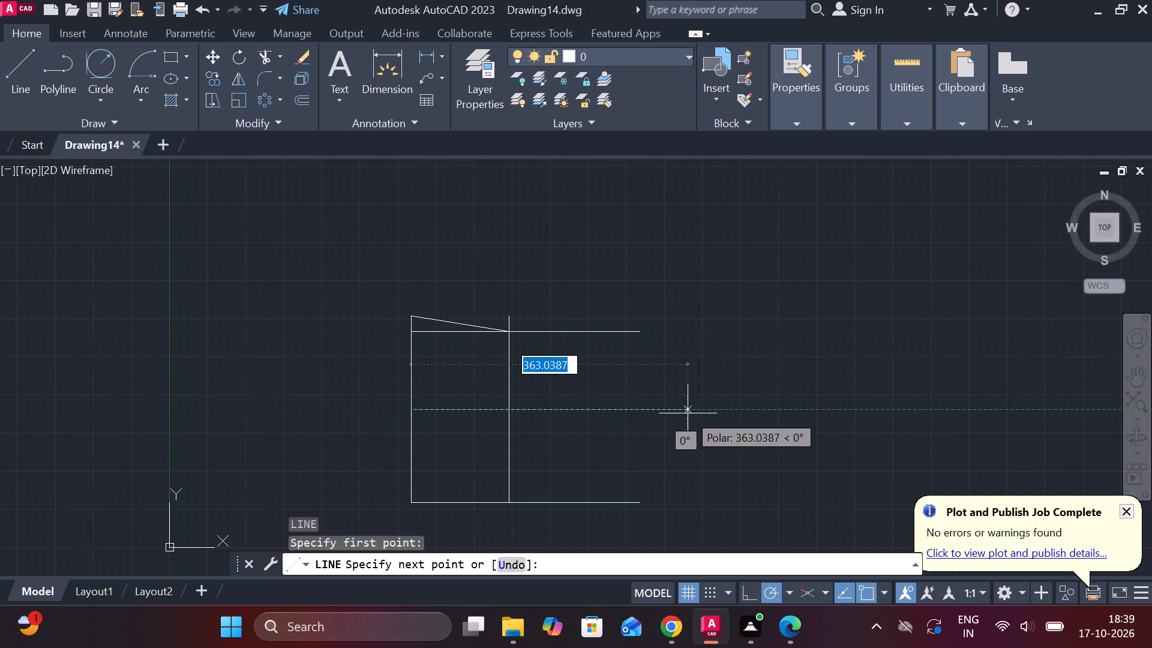
{"action": "left_click", "coordinate": [688, 413]}
{"action": "key", "text": "Escape"}
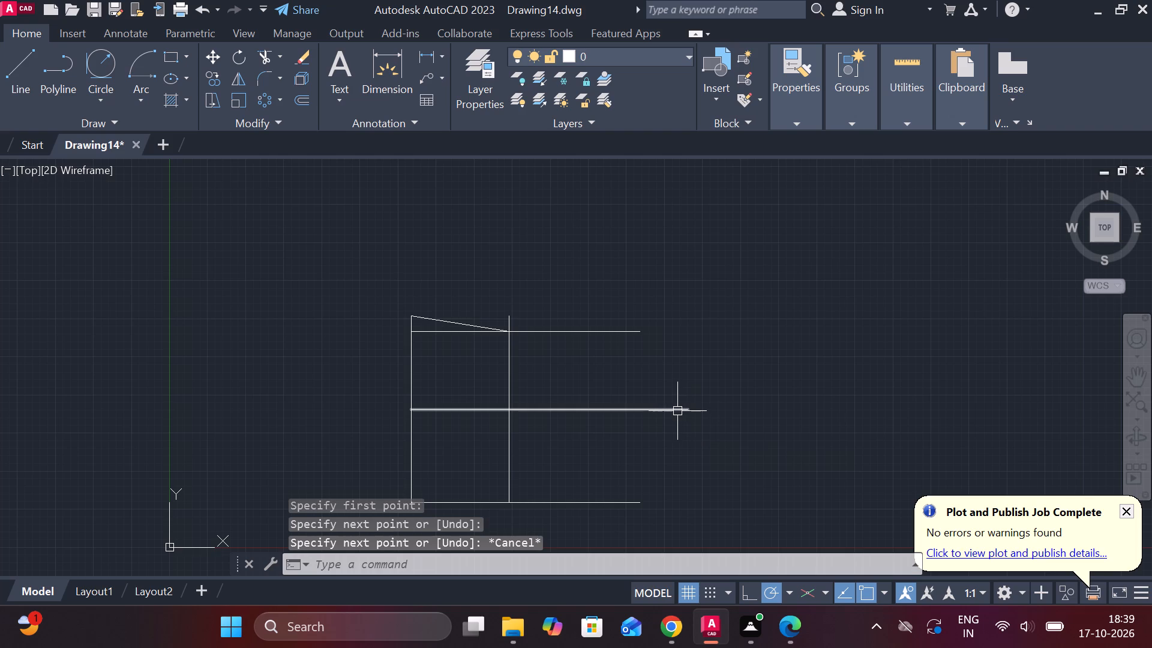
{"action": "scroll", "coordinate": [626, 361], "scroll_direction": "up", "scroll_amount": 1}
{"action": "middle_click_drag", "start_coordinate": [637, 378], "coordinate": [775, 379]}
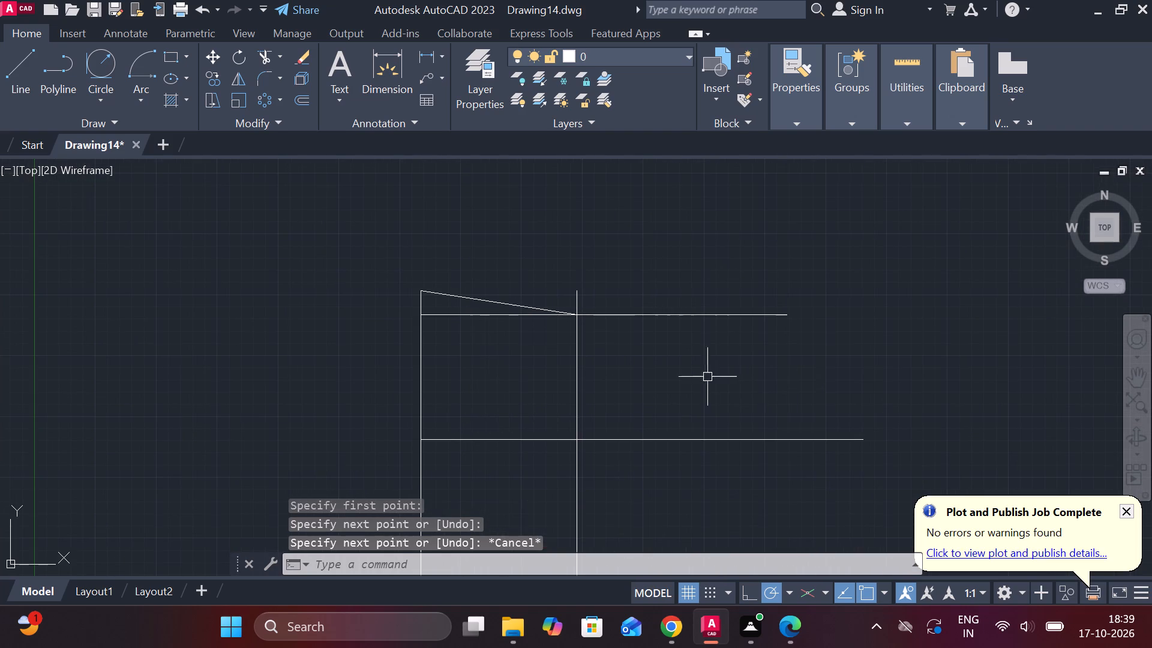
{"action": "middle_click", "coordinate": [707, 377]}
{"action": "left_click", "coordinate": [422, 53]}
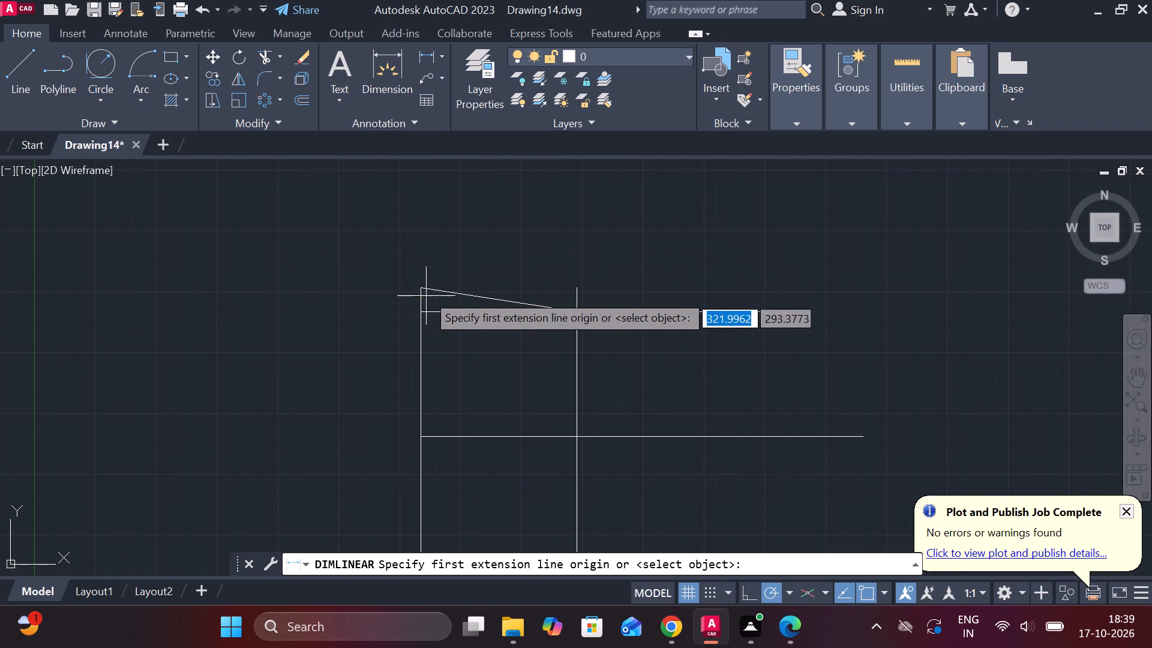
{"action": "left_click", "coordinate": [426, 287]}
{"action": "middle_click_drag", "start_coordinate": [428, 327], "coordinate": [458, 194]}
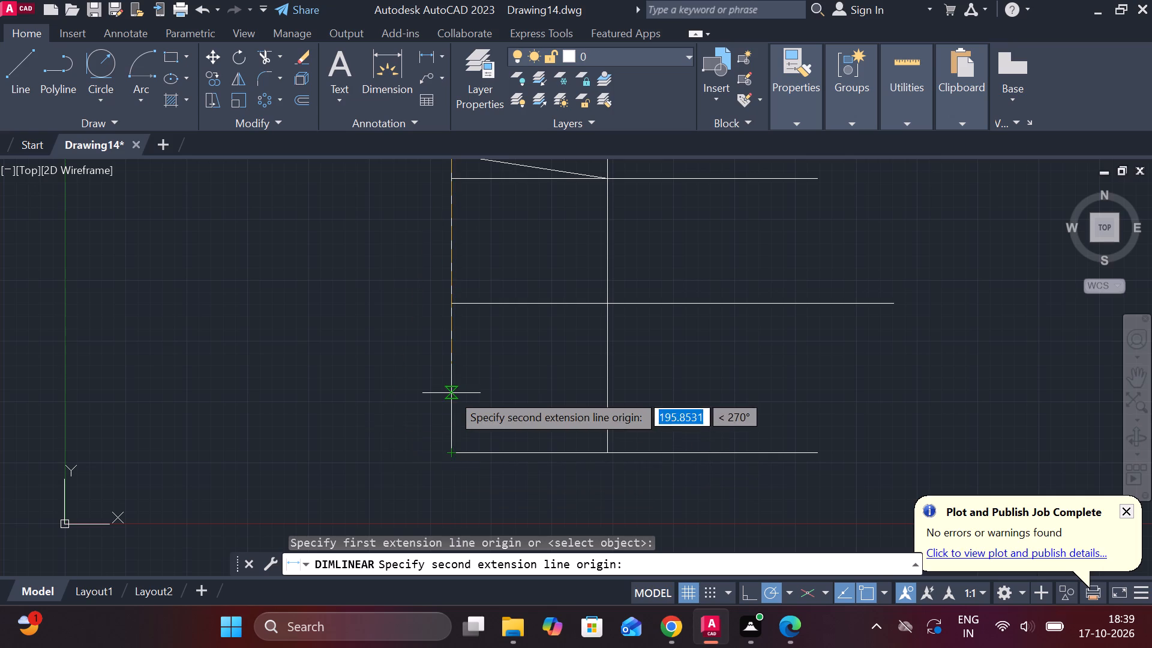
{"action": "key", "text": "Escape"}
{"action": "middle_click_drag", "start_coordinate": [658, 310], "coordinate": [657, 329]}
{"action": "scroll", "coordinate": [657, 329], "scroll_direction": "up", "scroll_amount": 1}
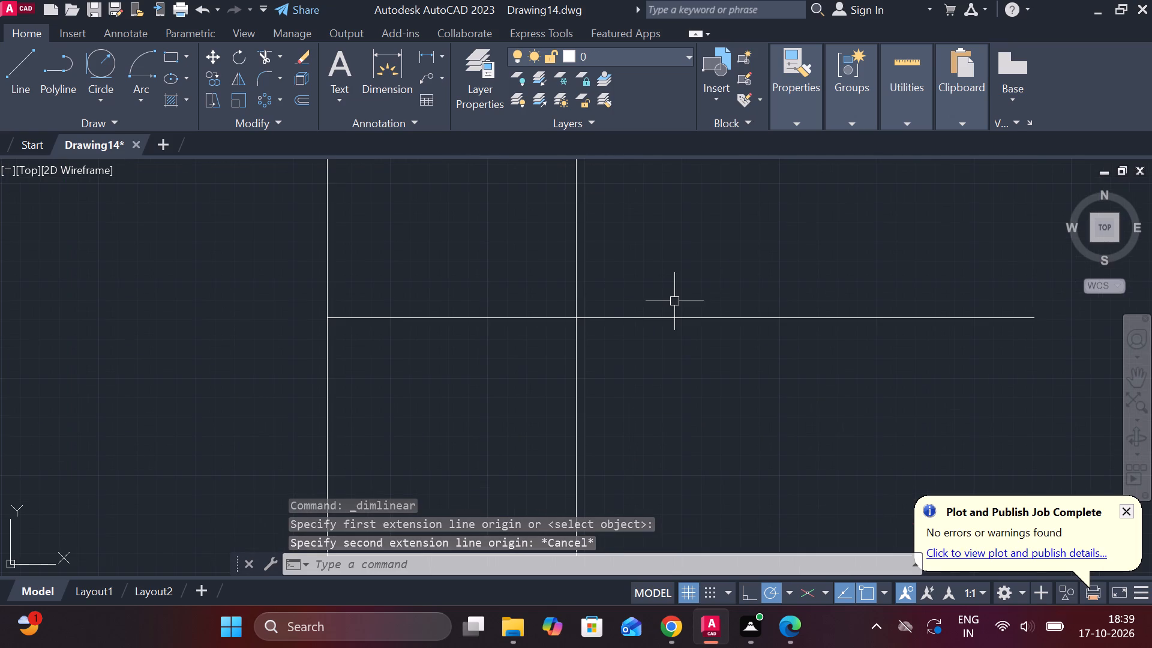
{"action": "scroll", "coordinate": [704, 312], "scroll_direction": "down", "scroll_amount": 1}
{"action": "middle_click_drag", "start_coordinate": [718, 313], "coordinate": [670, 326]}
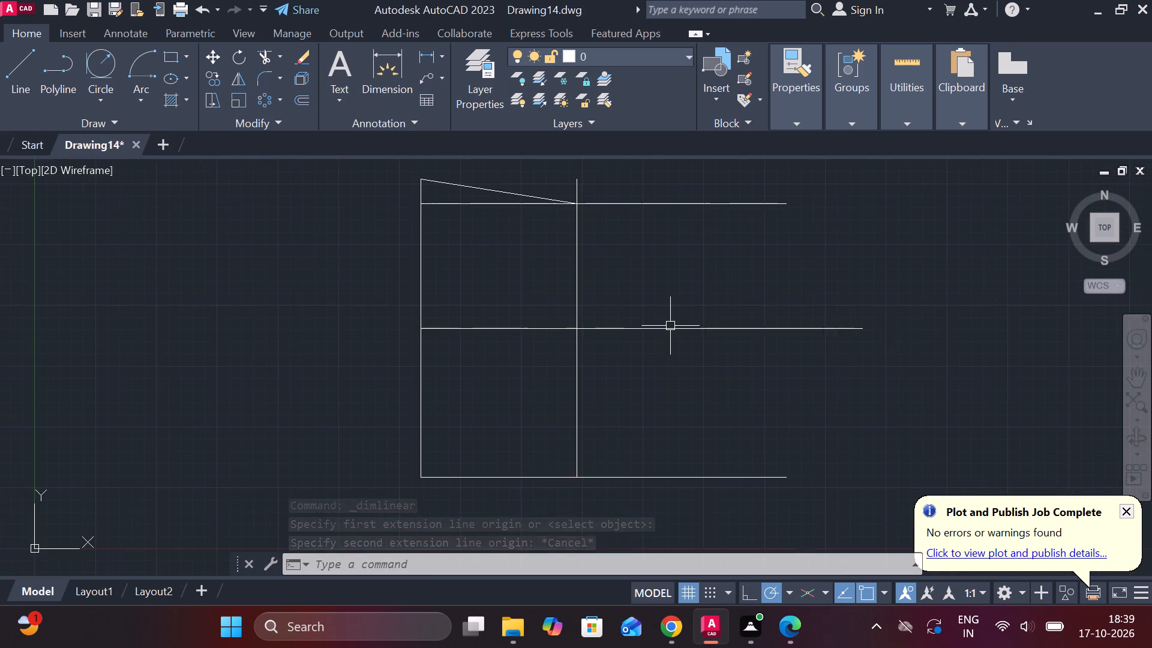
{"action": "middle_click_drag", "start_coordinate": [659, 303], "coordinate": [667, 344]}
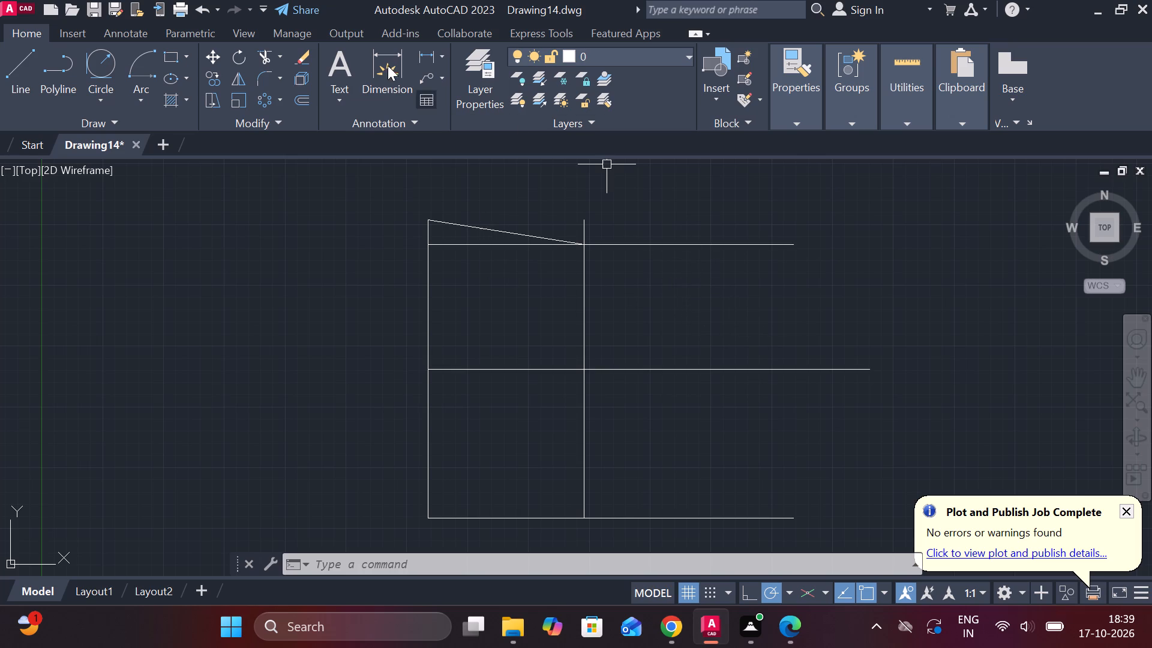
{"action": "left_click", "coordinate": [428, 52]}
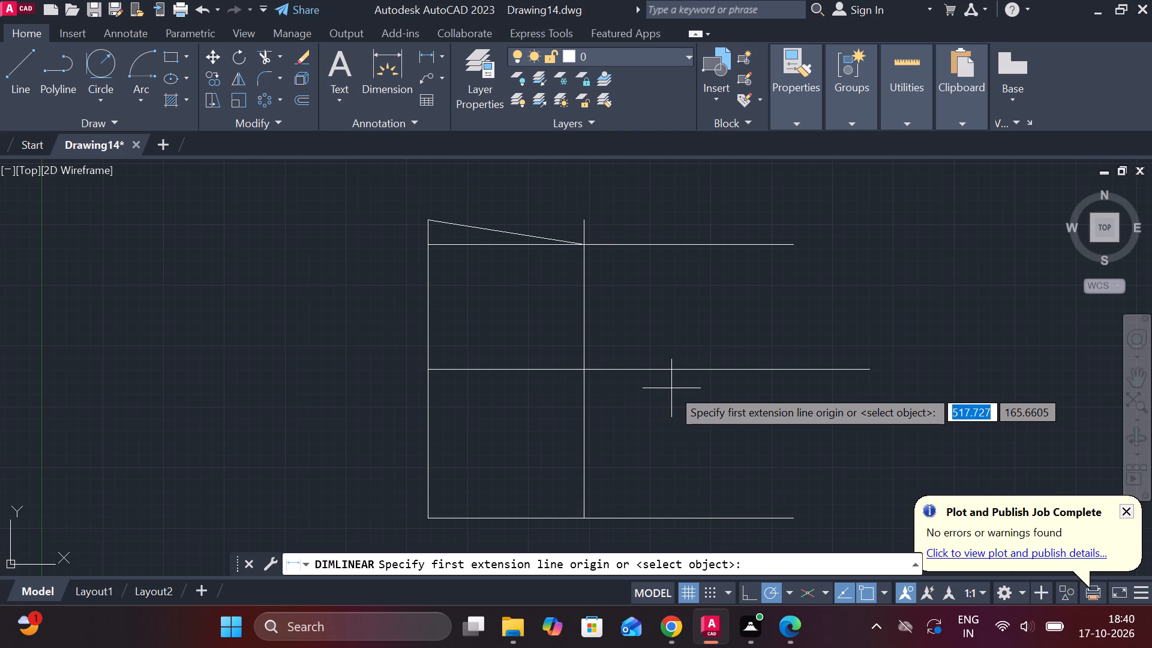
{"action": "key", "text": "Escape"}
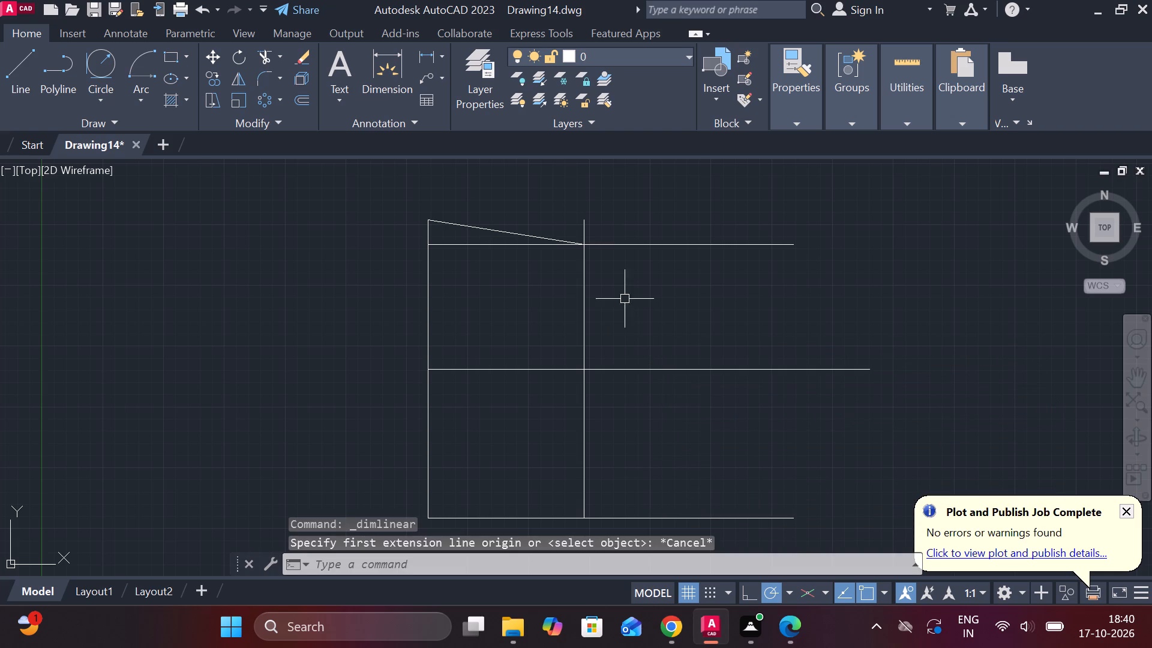
Erase the sloped line along the top of the profile's upright portion.
{"action": "left_click", "coordinate": [472, 230]}
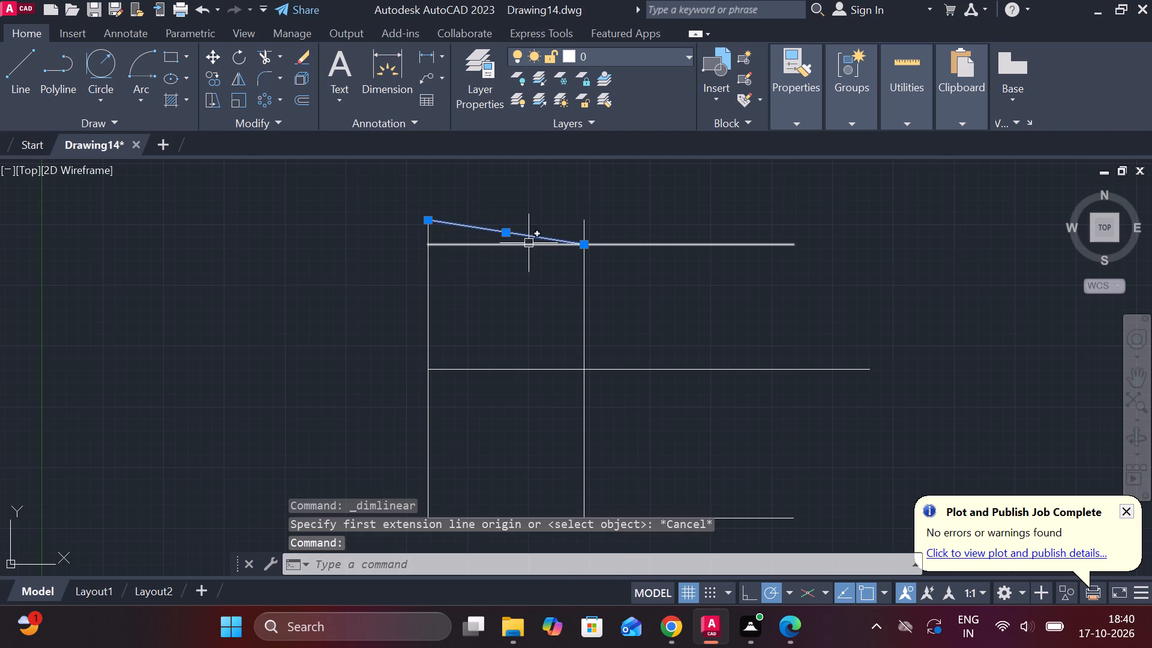
{"action": "type", "text": "E"}
{"action": "key", "text": "space"}
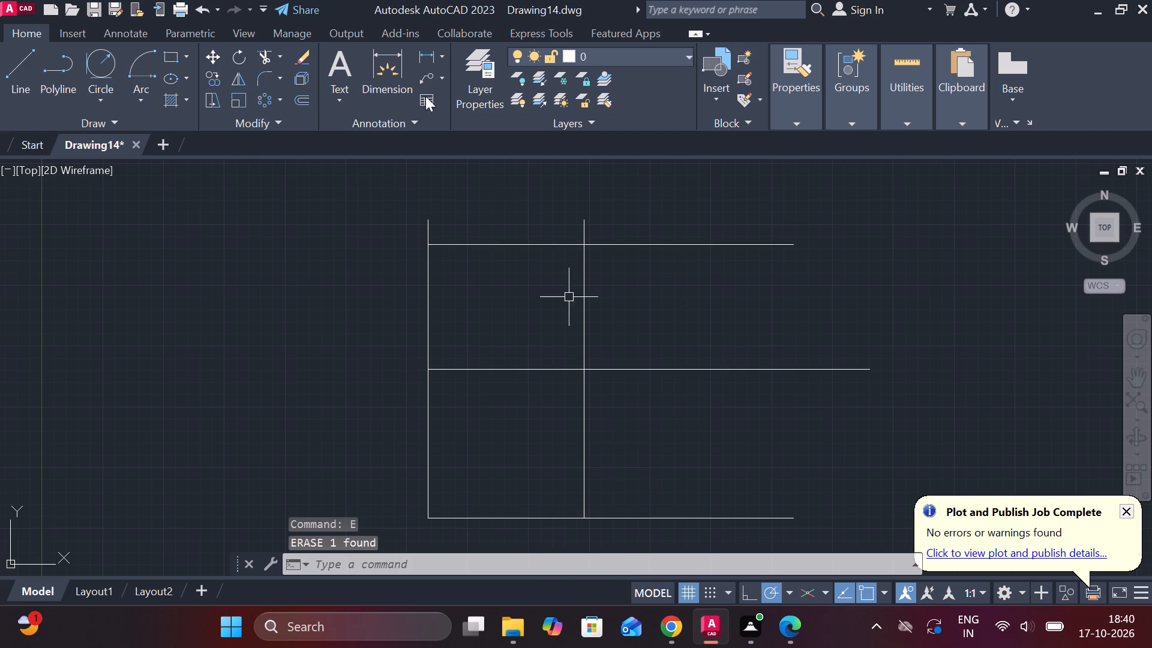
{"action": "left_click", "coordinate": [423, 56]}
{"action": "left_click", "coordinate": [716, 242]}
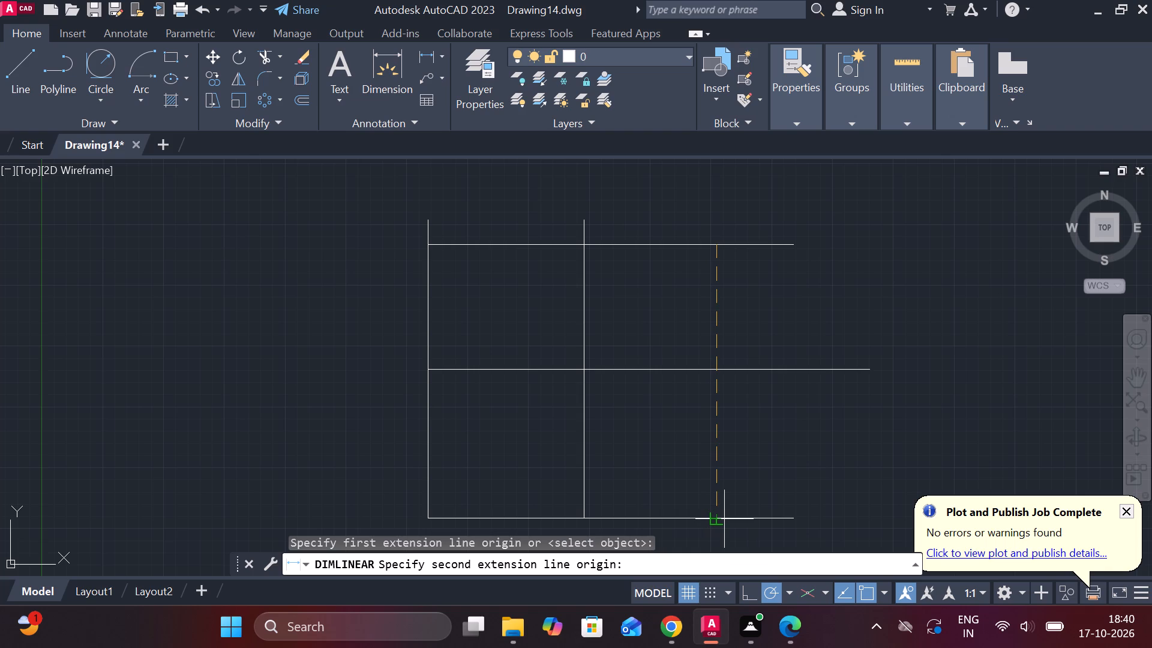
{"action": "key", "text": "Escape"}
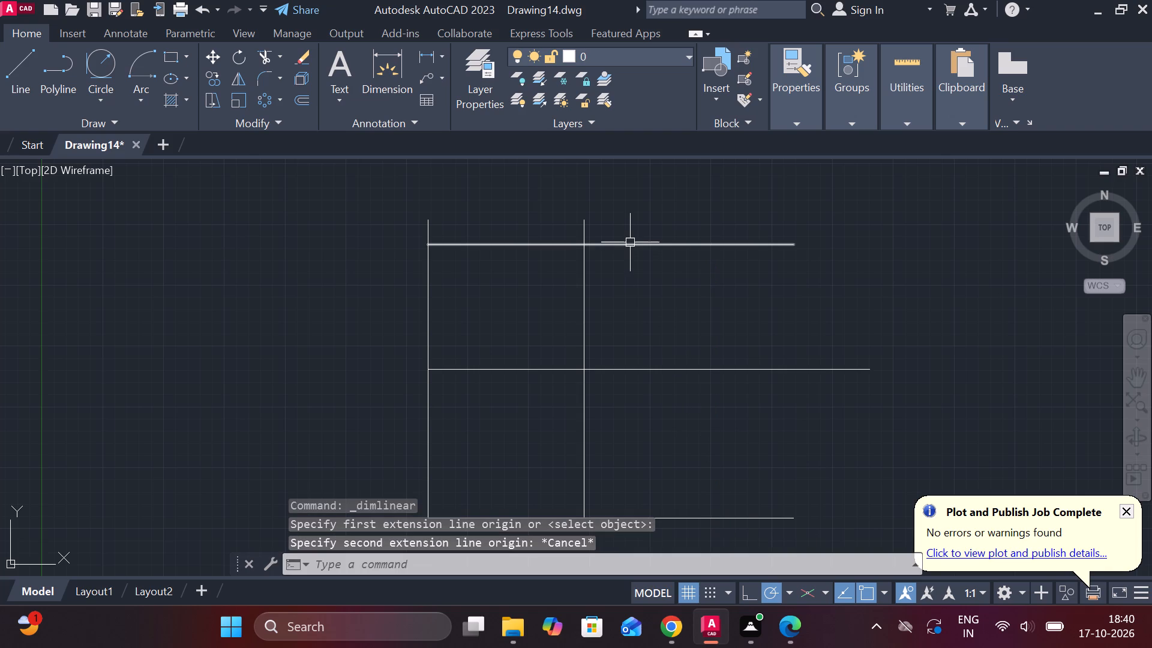
Trim away the part of the upper horizontal line between the left and inner vertical lines.
{"action": "scroll", "coordinate": [630, 242], "scroll_direction": "up", "scroll_amount": 2}
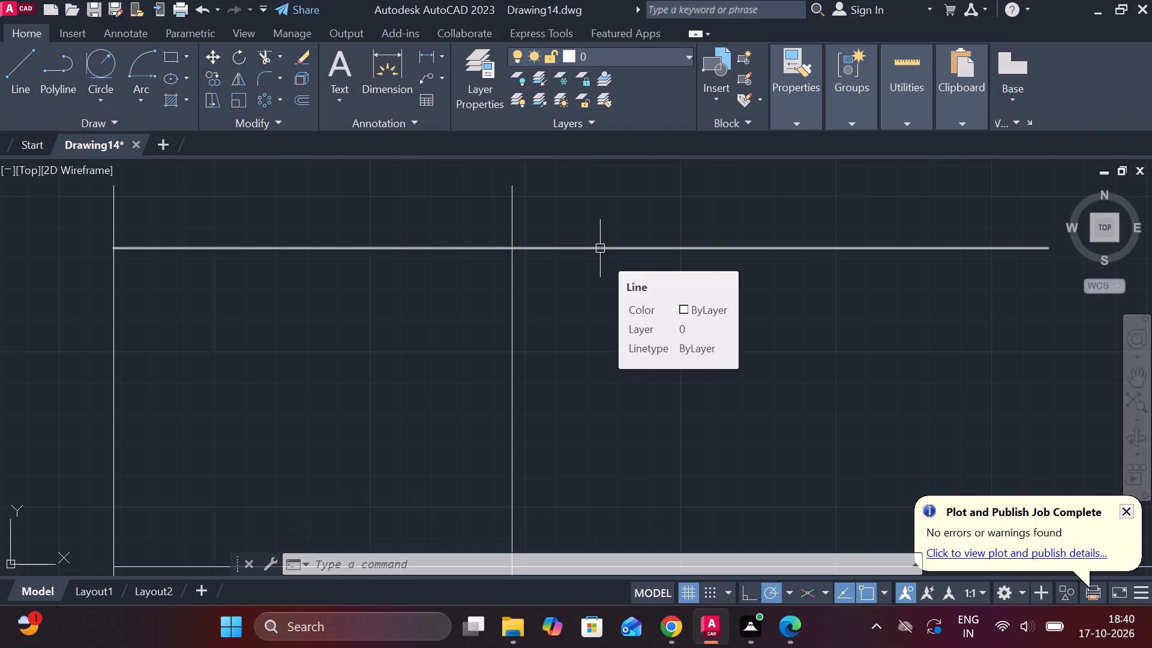
{"action": "scroll", "coordinate": [600, 248], "scroll_direction": "down", "scroll_amount": 1}
{"action": "type", "text": "TR"}
{"action": "key", "text": "space"}
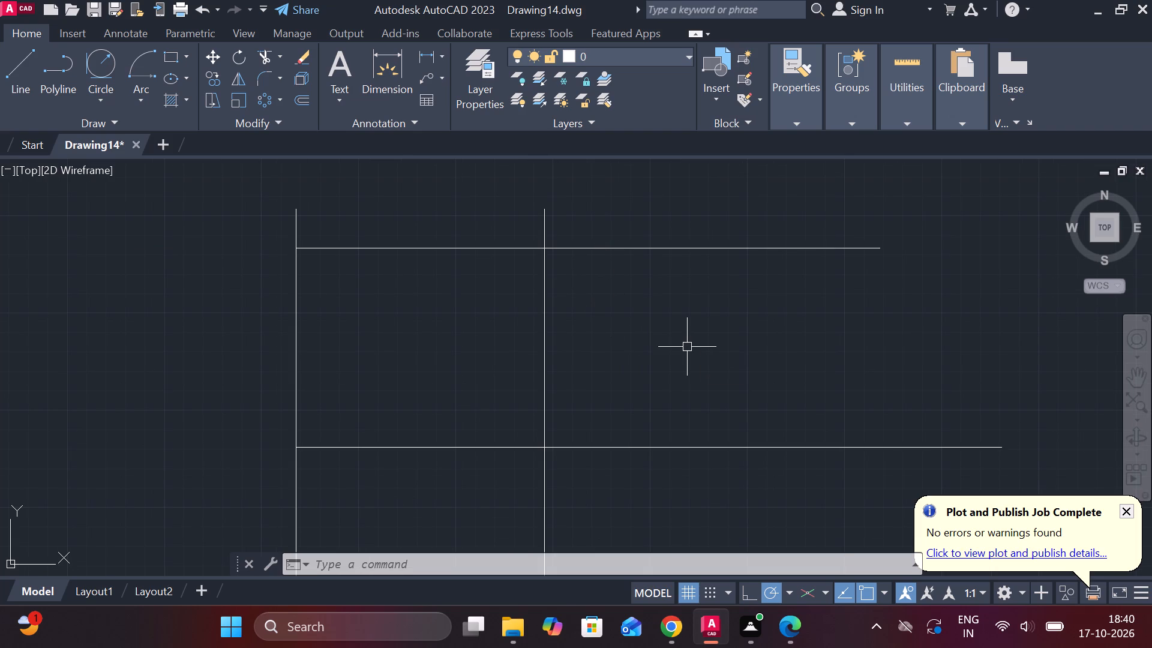
{"action": "left_click", "coordinate": [479, 251]}
{"action": "scroll", "coordinate": [479, 259], "scroll_direction": "down", "scroll_amount": 1}
{"action": "key", "text": "Escape"}
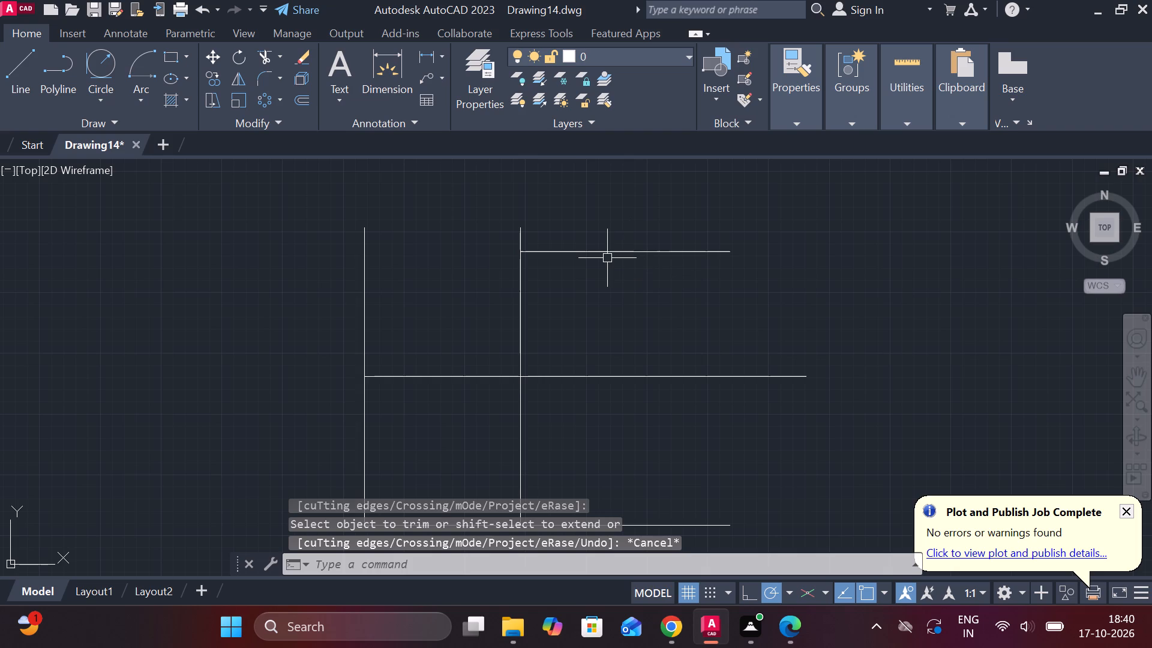
Offset the remaining upper horizontal line 5 units downward.
{"action": "left_click", "coordinate": [590, 254]}
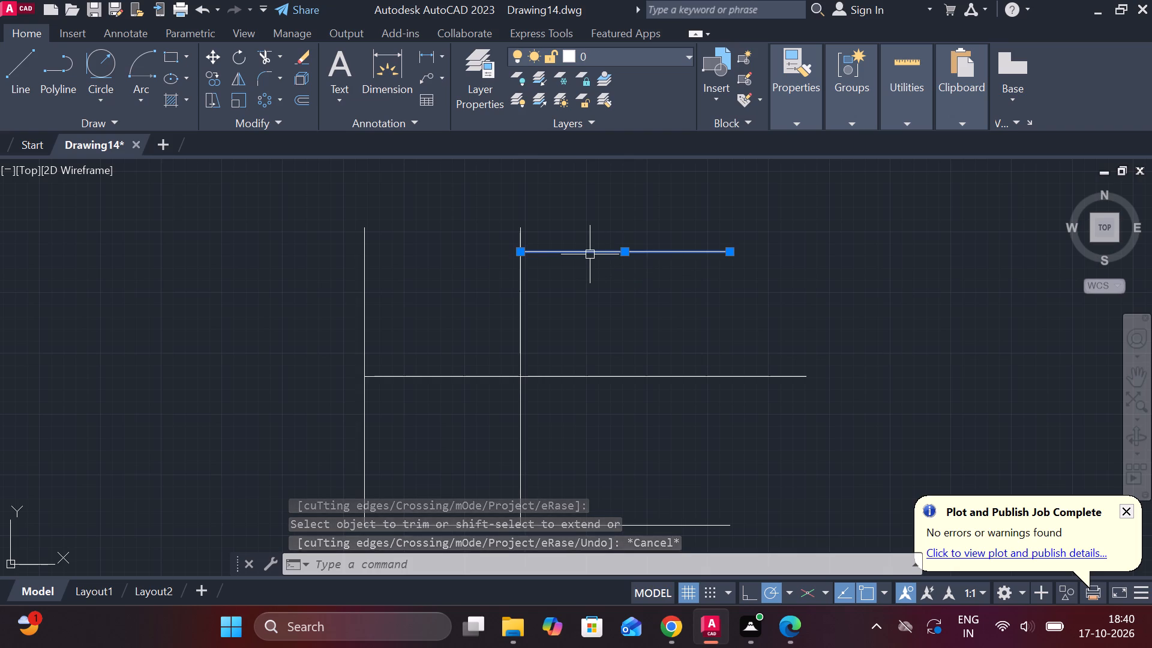
{"action": "key", "text": "o"}
{"action": "key", "text": "Return"}
{"action": "key", "text": "Return"}
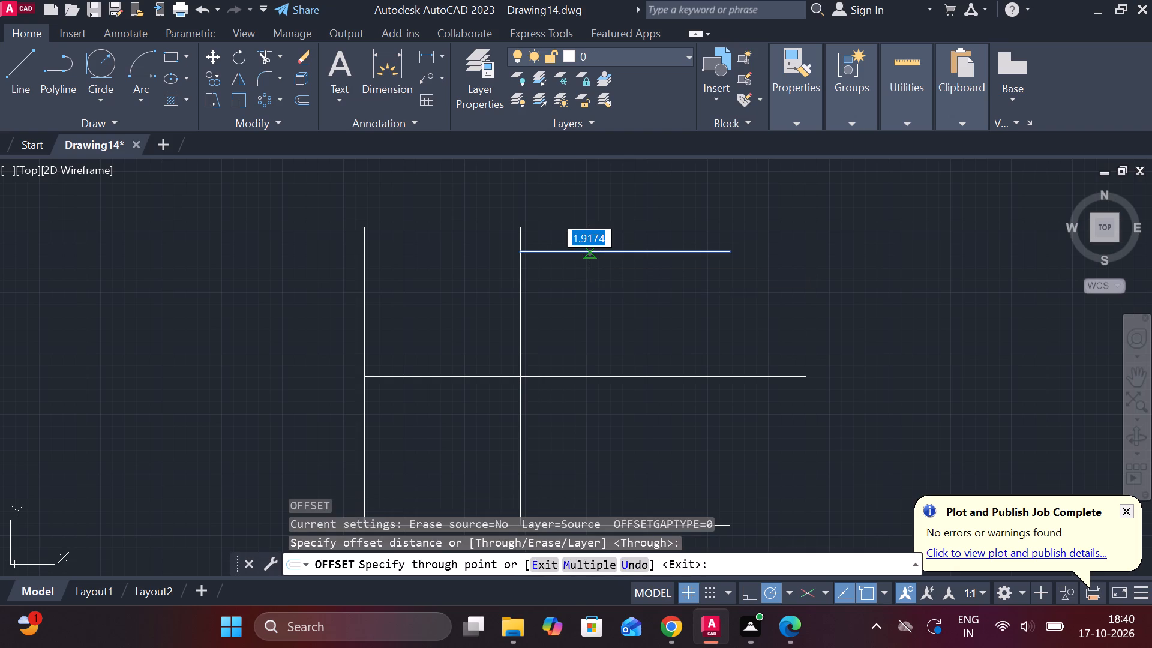
{"action": "key", "text": "5"}
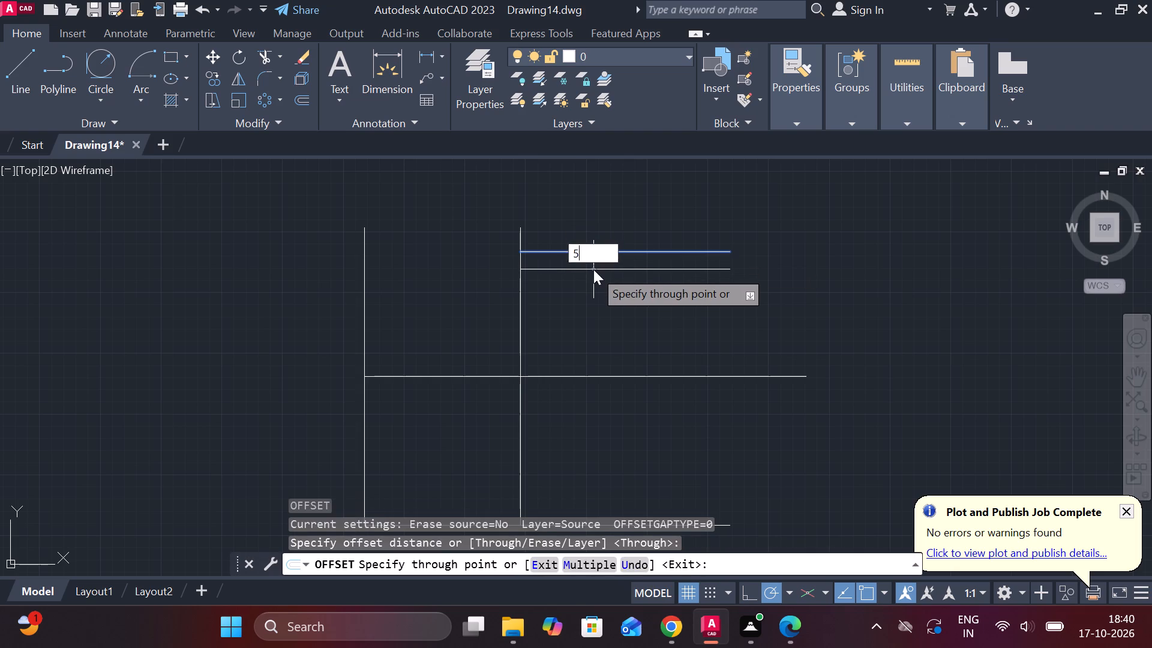
{"action": "key", "text": "Return"}
{"action": "middle_click_drag", "start_coordinate": [580, 263], "coordinate": [587, 265]}
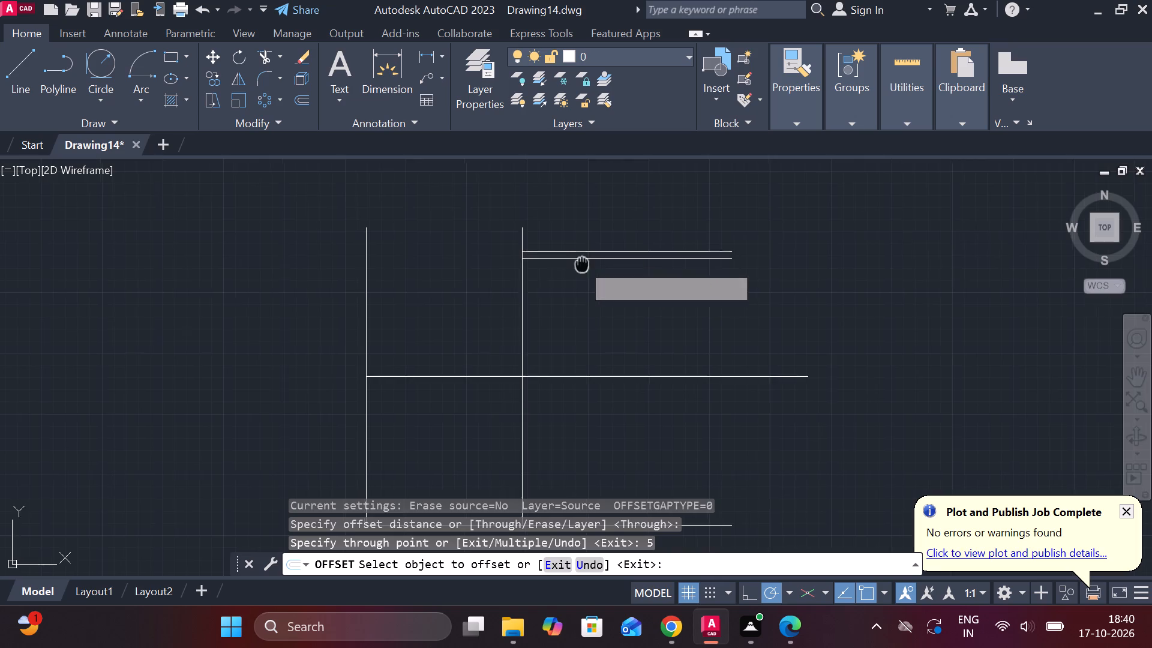
{"action": "middle_click_drag", "start_coordinate": [587, 265], "coordinate": [658, 328]}
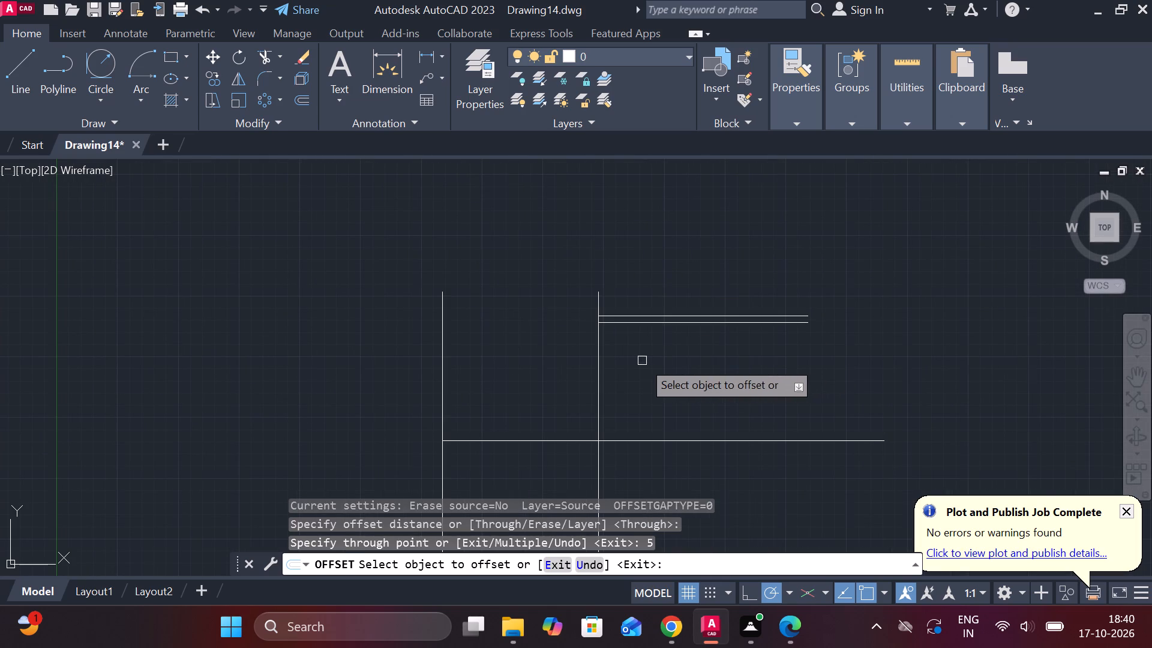
{"action": "scroll", "coordinate": [606, 356], "scroll_direction": "up", "scroll_amount": 1}
{"action": "key", "text": "Escape"}
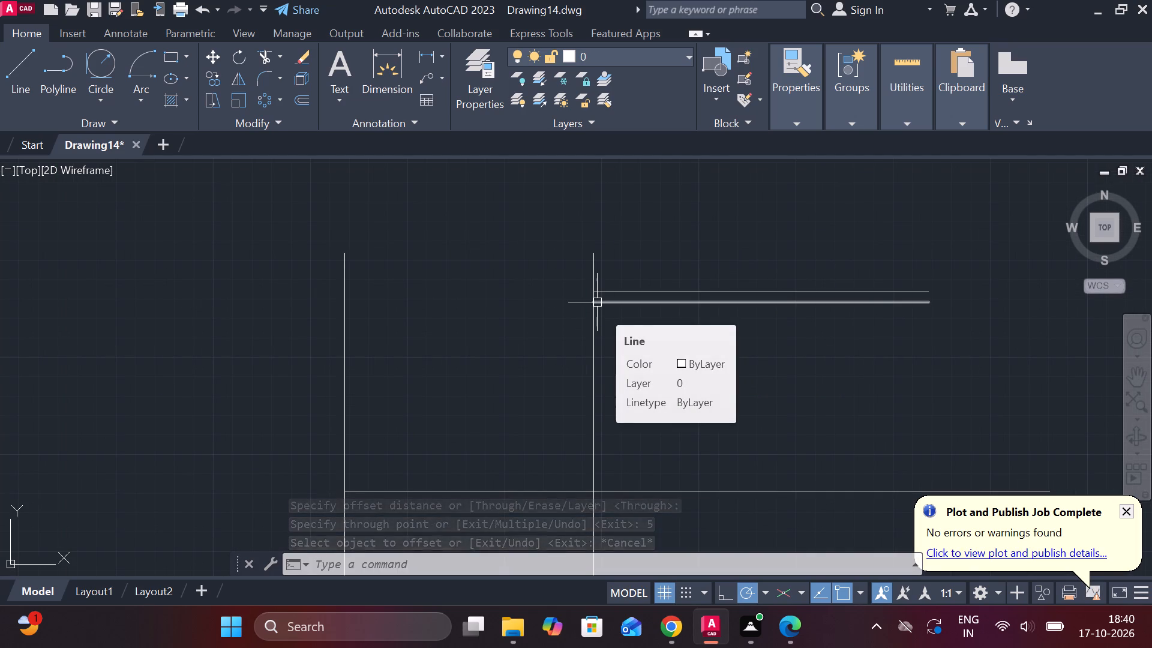
Draw a sloped line from the lower offset line's end on the inner vertical up to the left vertical's top end.
{"action": "key", "text": "l"}
{"action": "key", "text": "Return"}
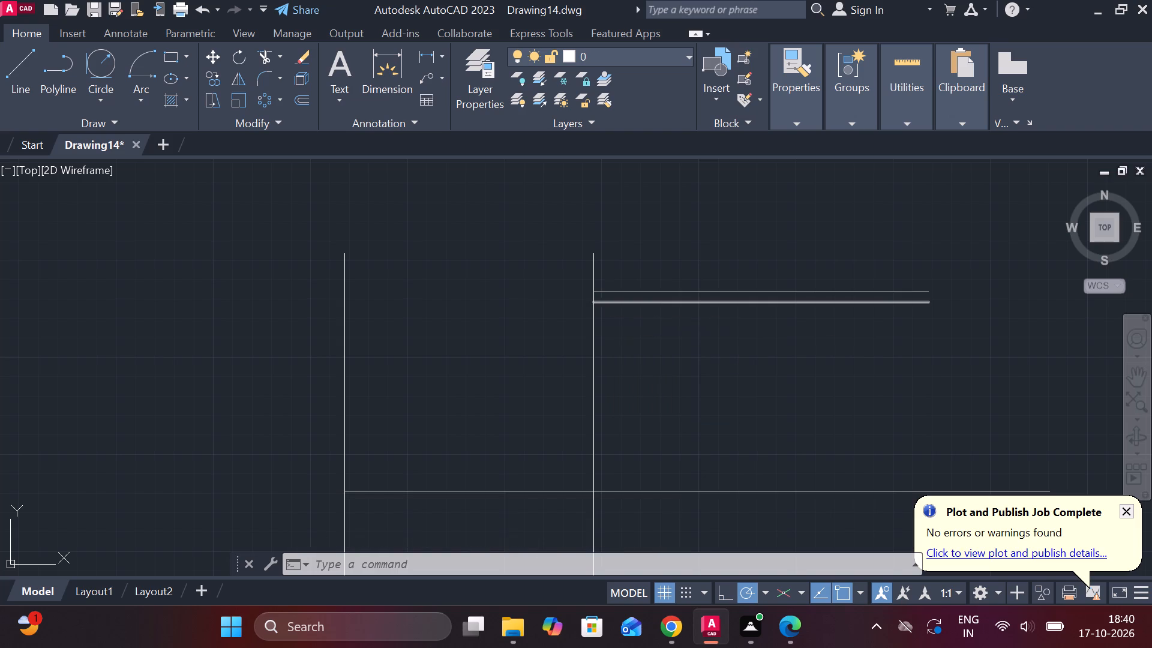
{"action": "left_click", "coordinate": [597, 302]}
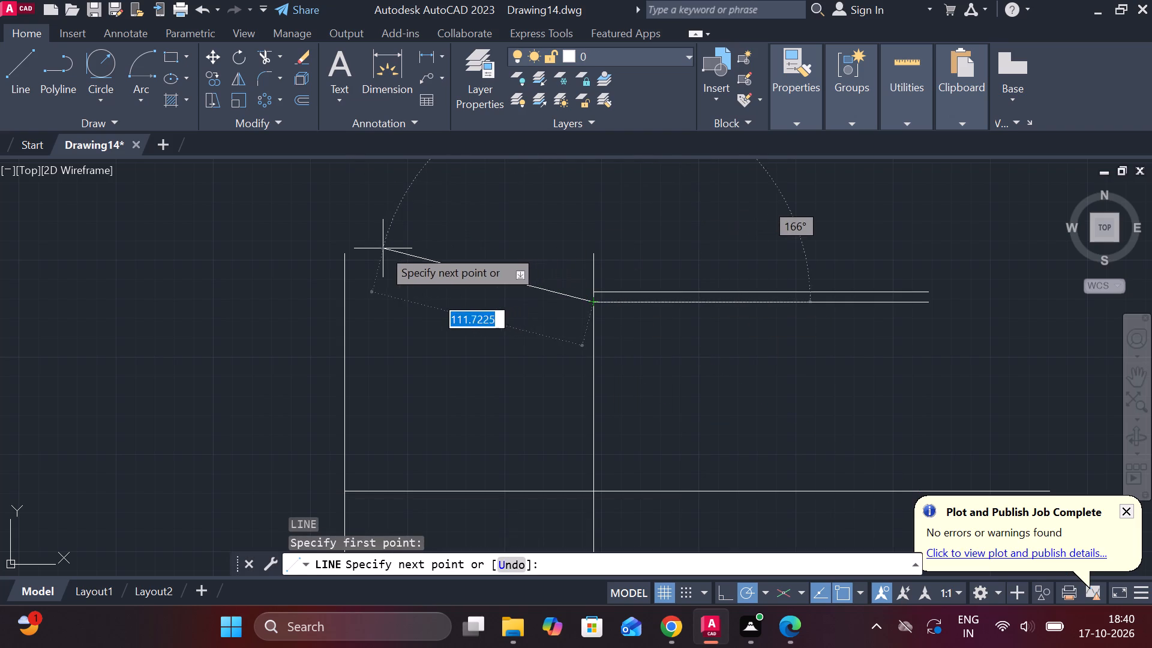
{"action": "left_click", "coordinate": [356, 251]}
{"action": "key", "text": "Escape"}
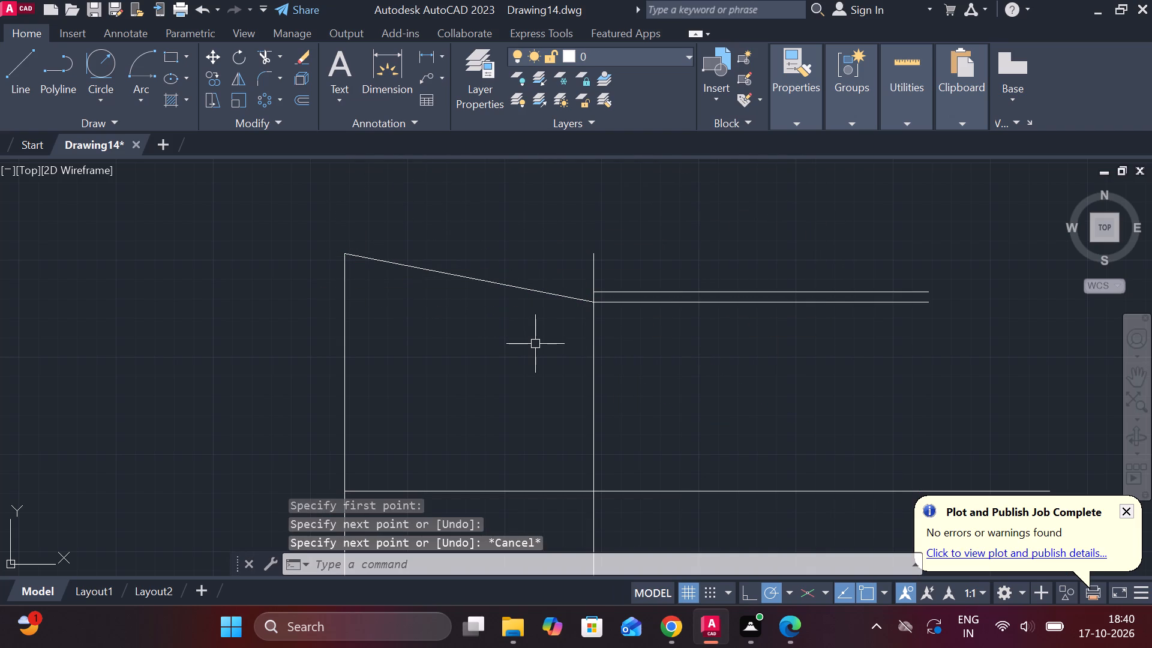
Offset the profile's left vertical line 8 units inward.
{"action": "middle_click_drag", "start_coordinate": [536, 344], "coordinate": [535, 319]}
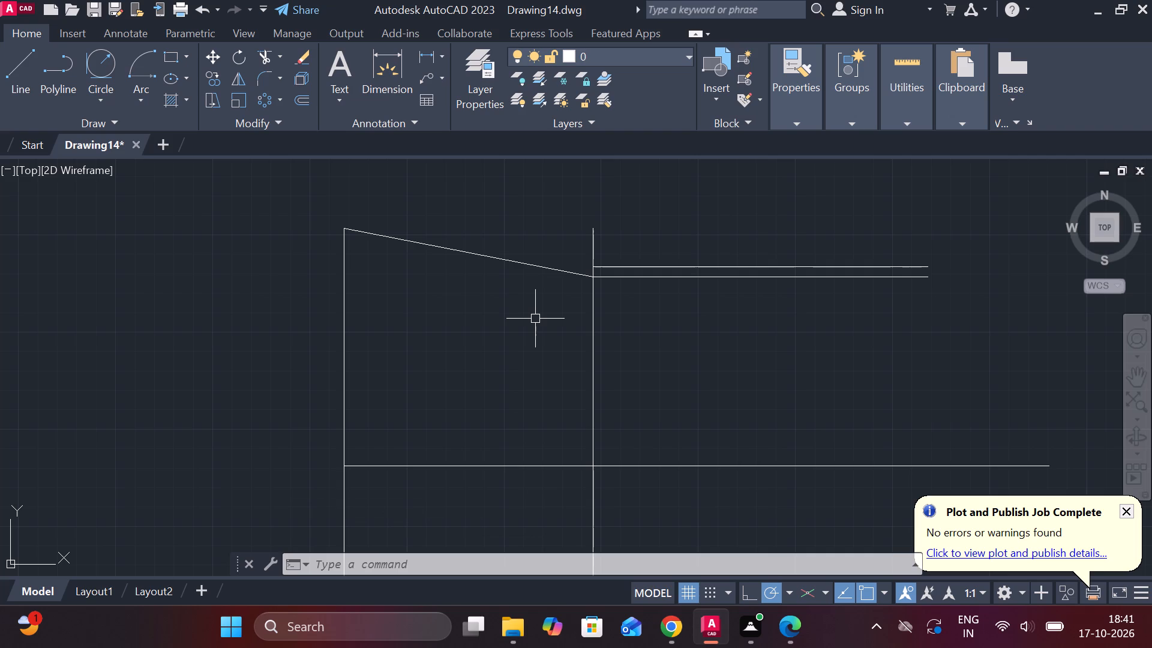
{"action": "middle_click_drag", "start_coordinate": [593, 331], "coordinate": [641, 351]}
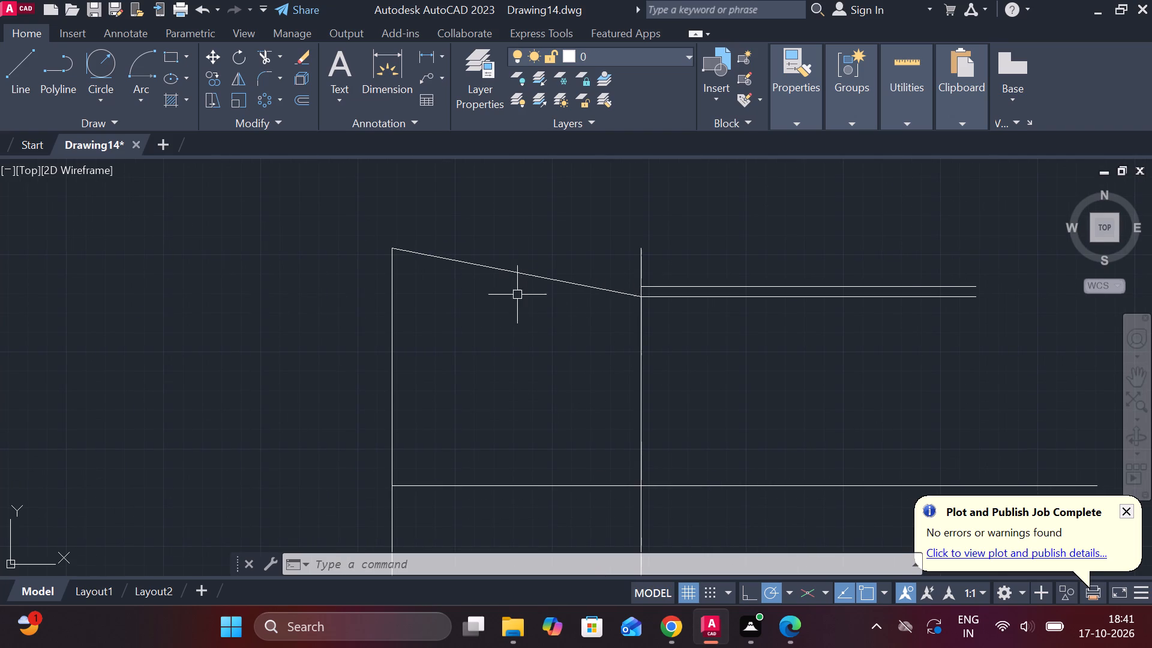
{"action": "middle_click_drag", "start_coordinate": [497, 319], "coordinate": [539, 192]}
{"action": "left_click", "coordinate": [435, 304]}
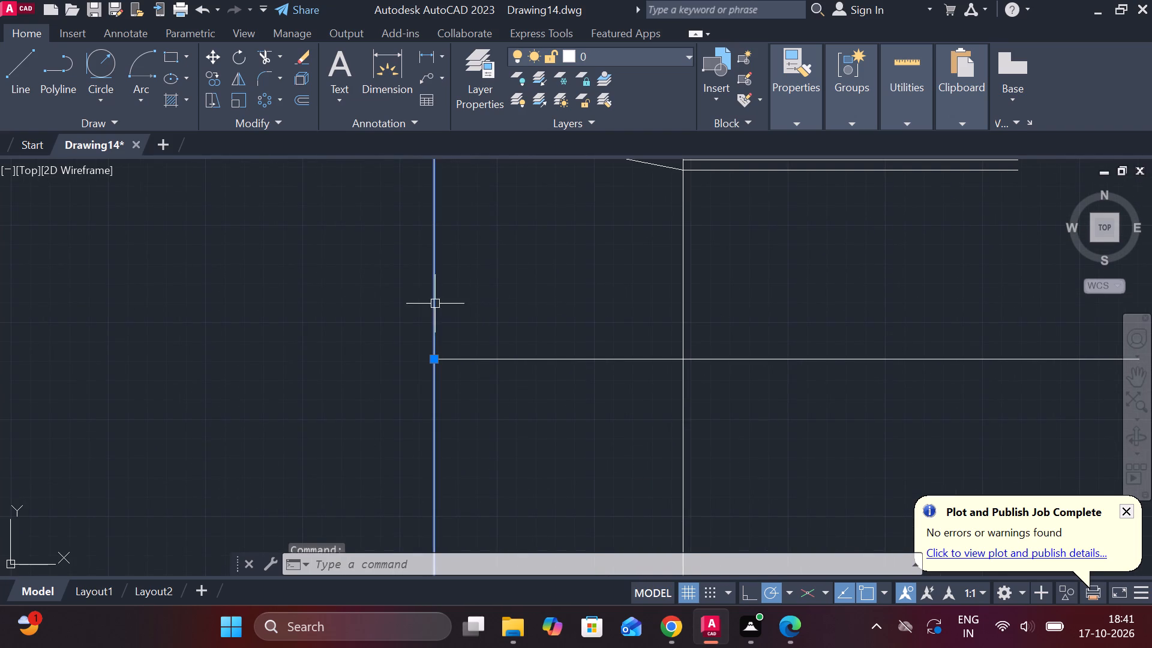
{"action": "key", "text": "o"}
{"action": "key", "text": "Return"}
{"action": "key", "text": "Return"}
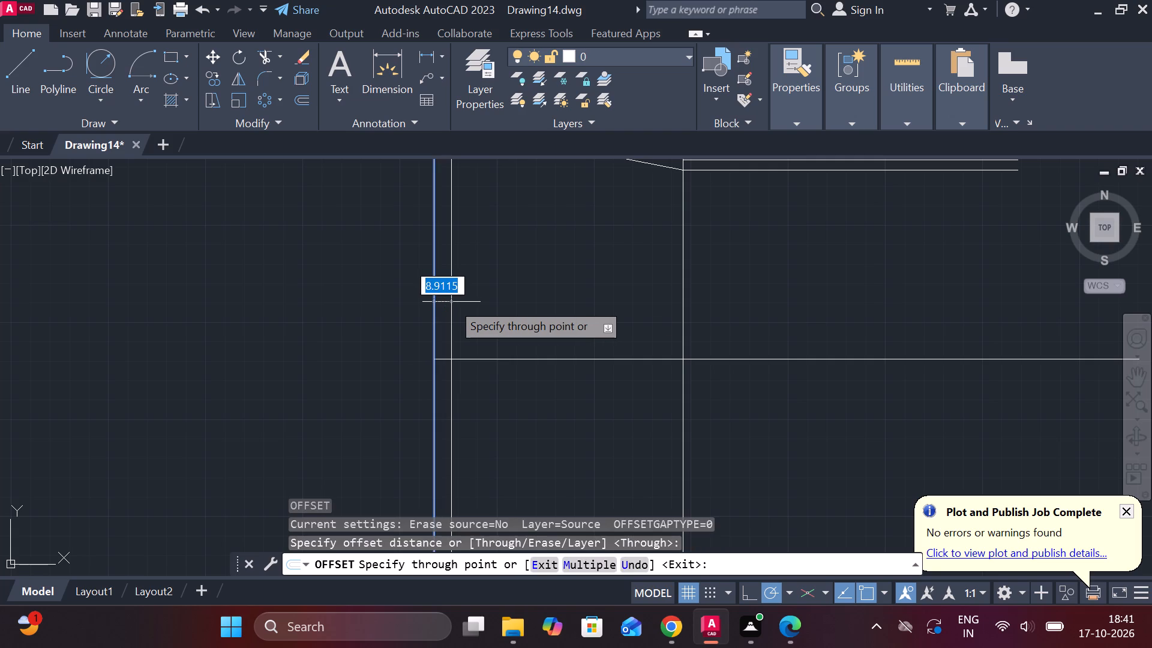
{"action": "key", "text": "8"}
{"action": "key", "text": "Return"}
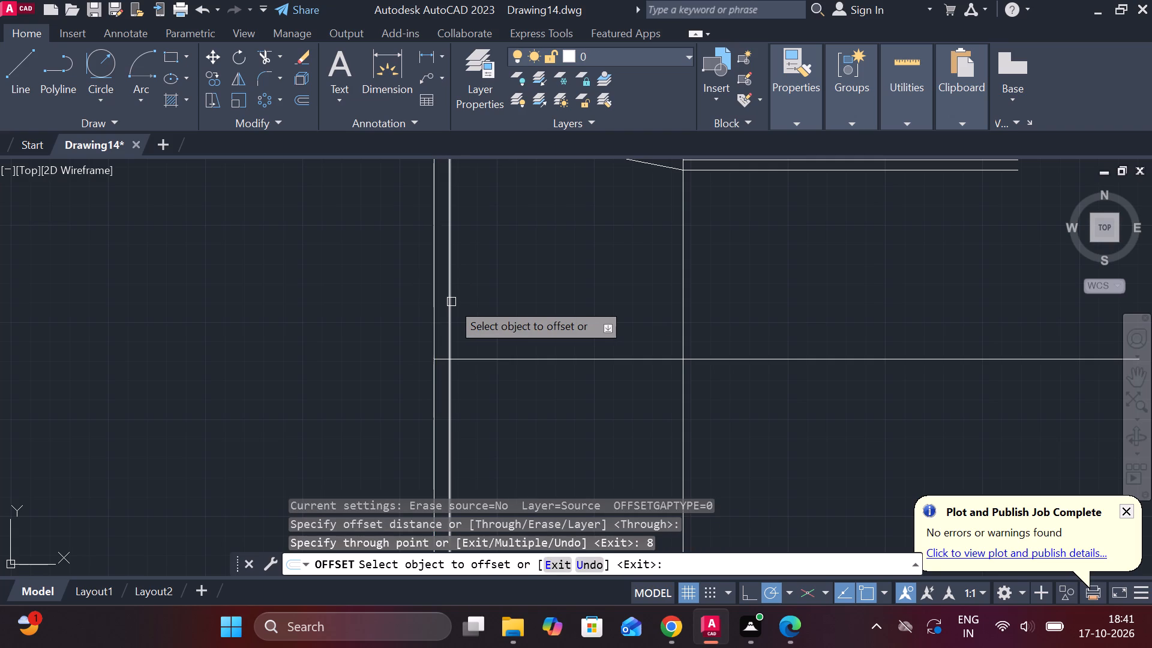
Offset the sloped top line 8 units downward, inside the profile.
{"action": "middle_click_drag", "start_coordinate": [466, 296], "coordinate": [489, 421]}
{"action": "left_click", "coordinate": [516, 257]}
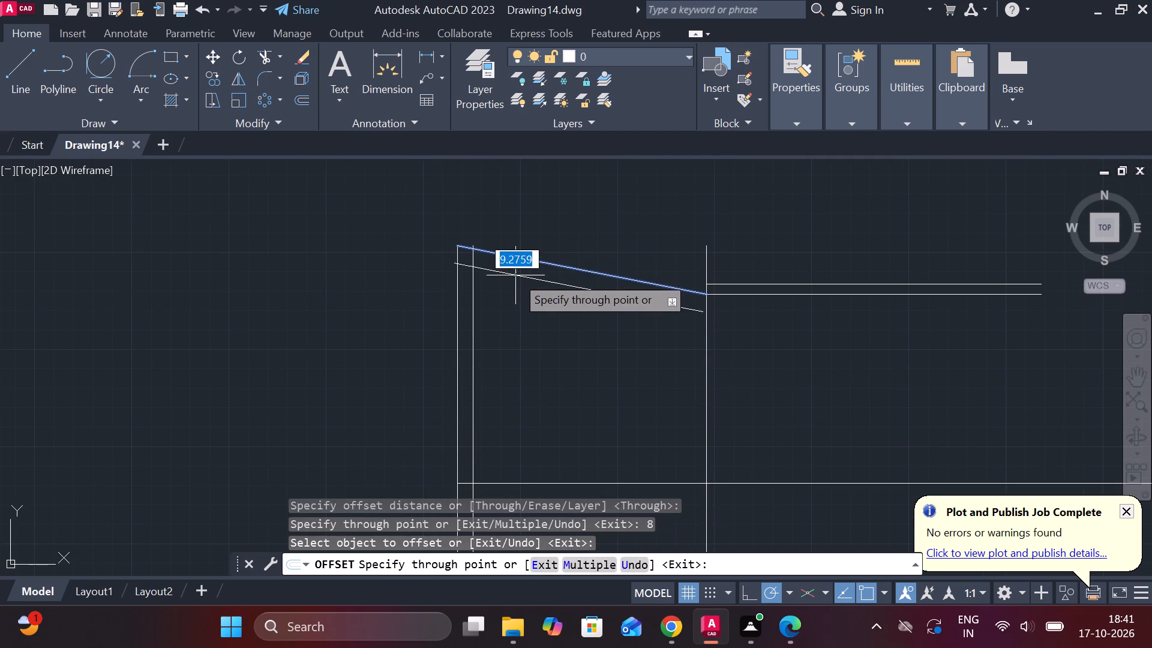
{"action": "key", "text": "8"}
{"action": "key", "text": "Return"}
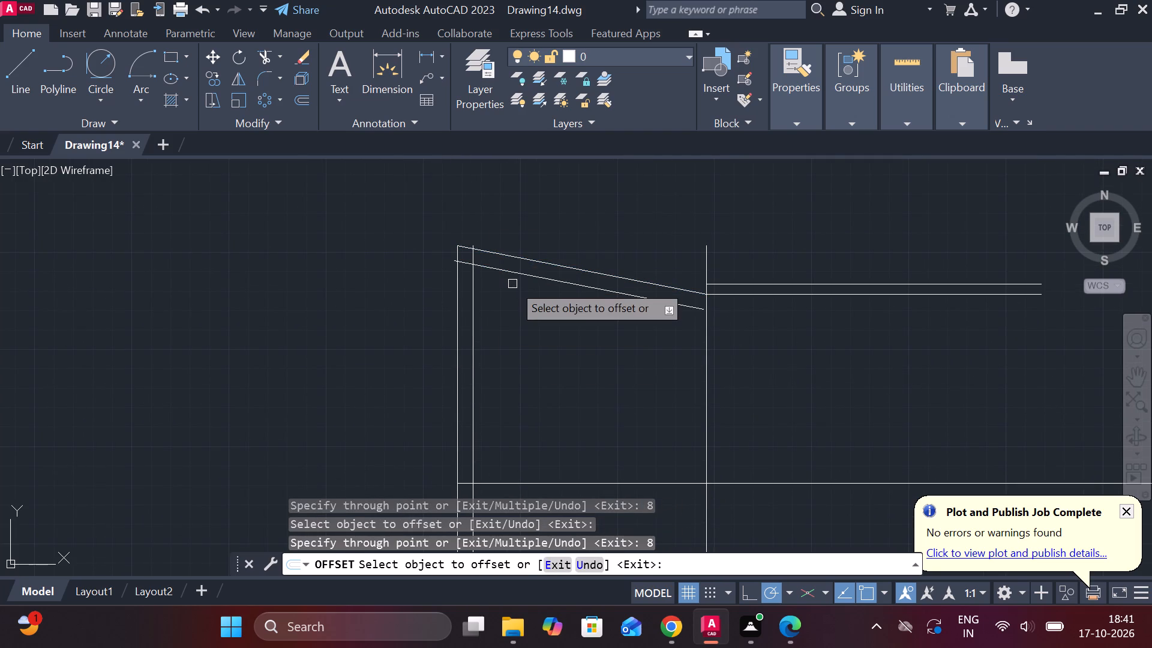
{"action": "scroll", "coordinate": [512, 285], "scroll_direction": "up", "scroll_amount": 1}
{"action": "key", "text": "Escape"}
Trim the overhanging ends of the inner left vertical and the lower sloped line so they meet at the inner corner.
{"action": "type", "text": "TR"}
{"action": "key", "text": "space"}
{"action": "left_click", "coordinate": [437, 254]}
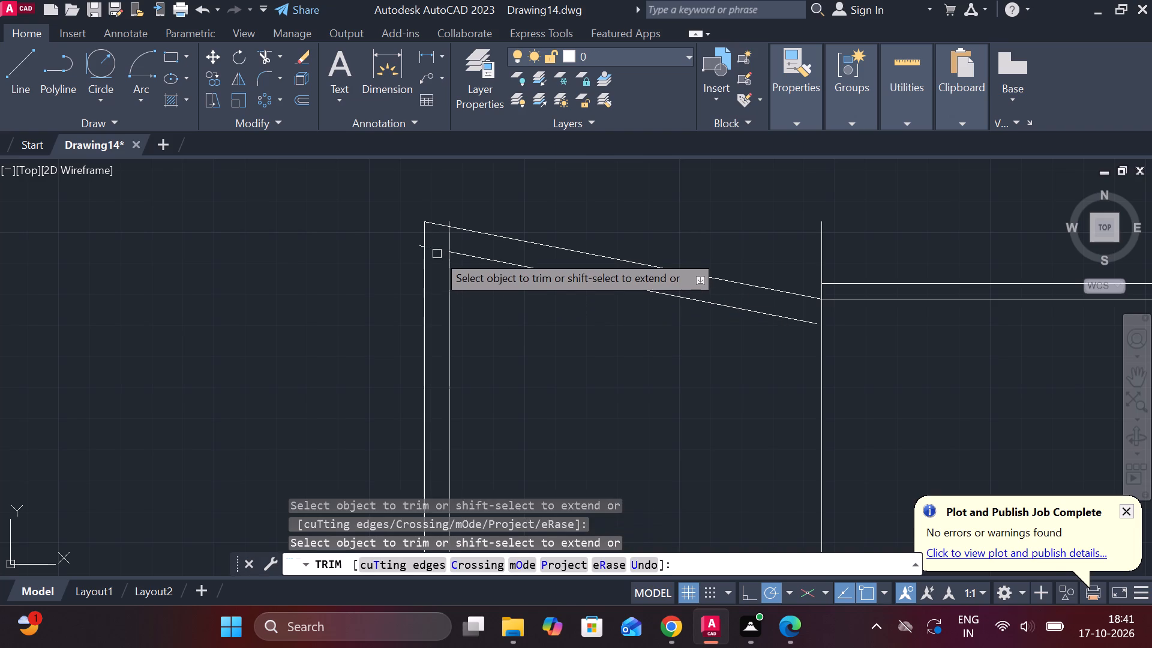
{"action": "scroll", "coordinate": [430, 251], "scroll_direction": "up", "scroll_amount": 2}
{"action": "left_click", "coordinate": [409, 238]}
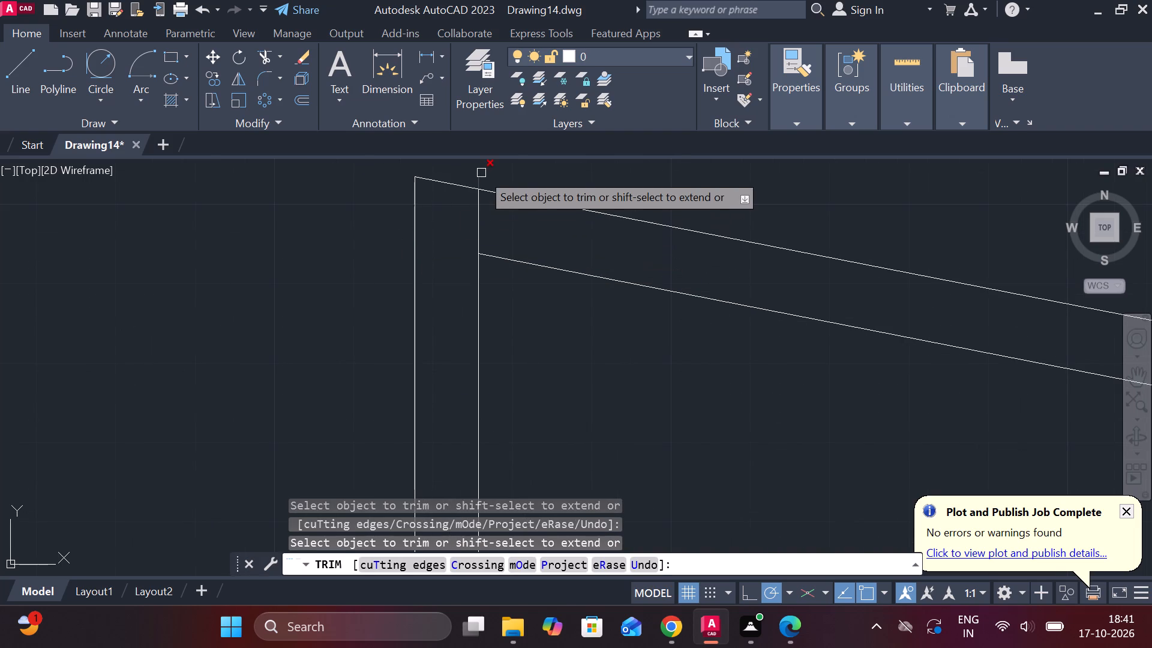
{"action": "left_click", "coordinate": [481, 173]}
{"action": "left_click", "coordinate": [476, 221]}
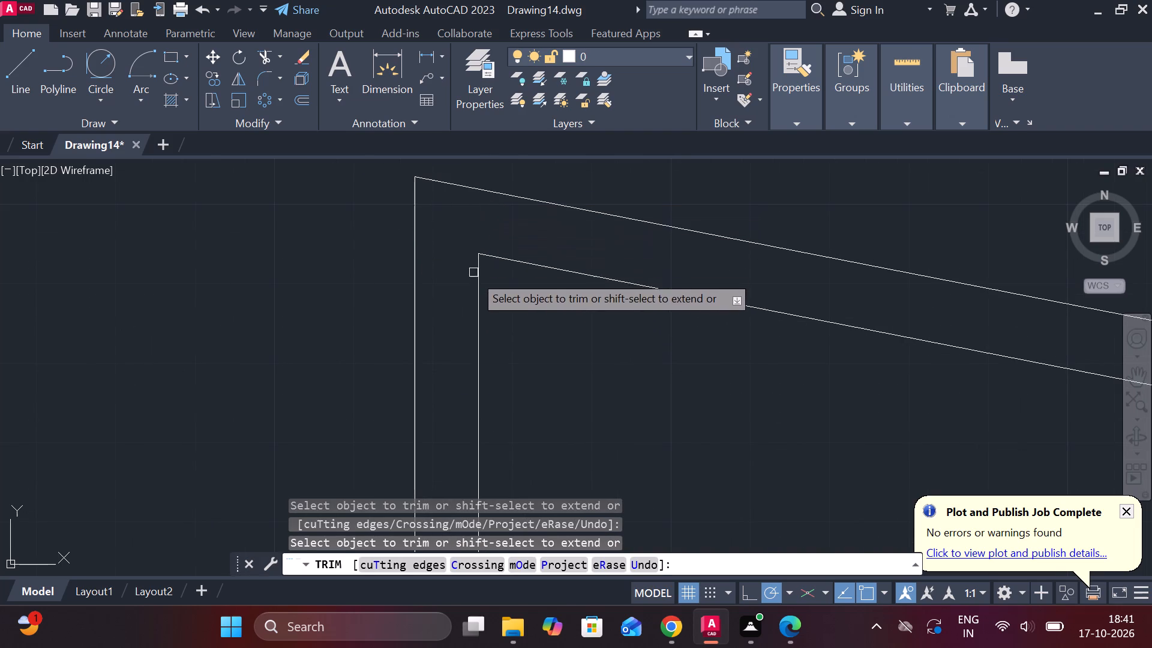
{"action": "scroll", "coordinate": [473, 278], "scroll_direction": "down", "scroll_amount": 2}
{"action": "middle_click_drag", "start_coordinate": [570, 333], "coordinate": [491, 334]}
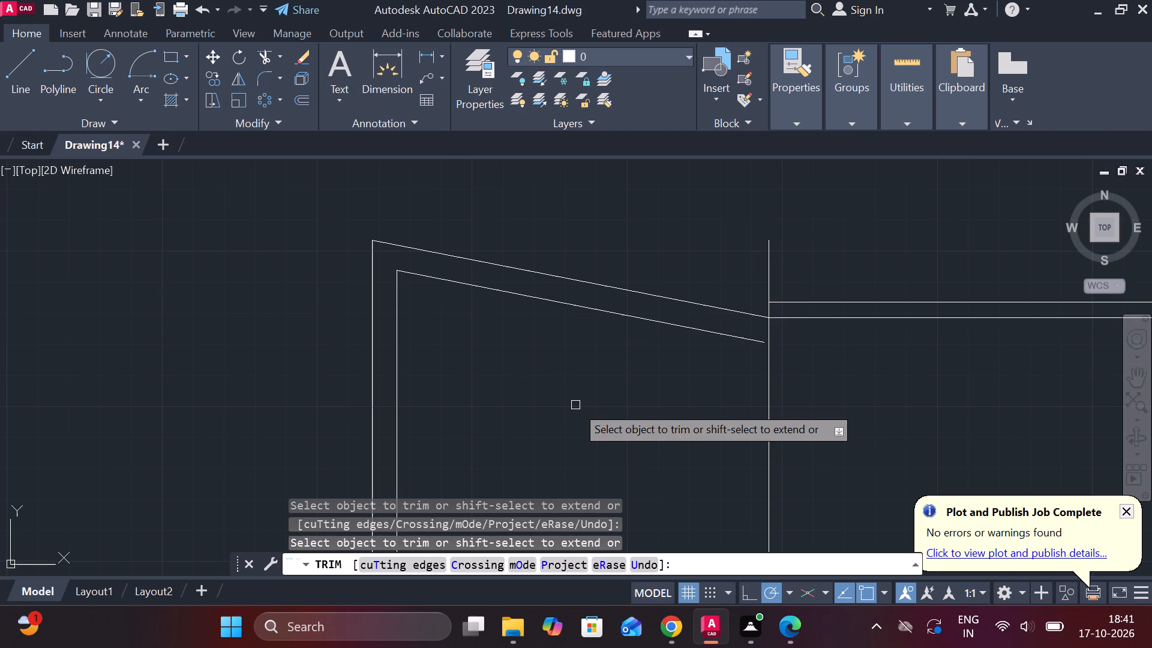
{"action": "middle_click_drag", "start_coordinate": [575, 405], "coordinate": [556, 301]}
{"action": "key", "text": "Escape"}
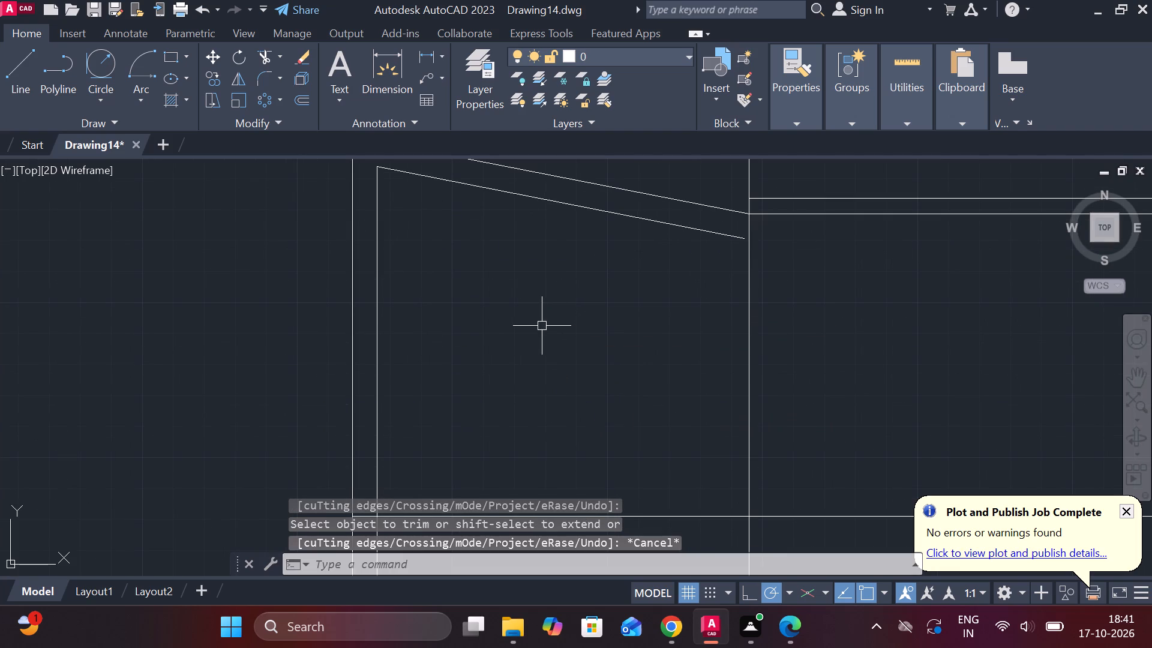
Offset the inner left vertical line 46 units toward the inside of the profile.
{"action": "scroll", "coordinate": [499, 341], "scroll_direction": "down", "scroll_amount": 1}
{"action": "left_click", "coordinate": [419, 355]}
{"action": "key", "text": "o"}
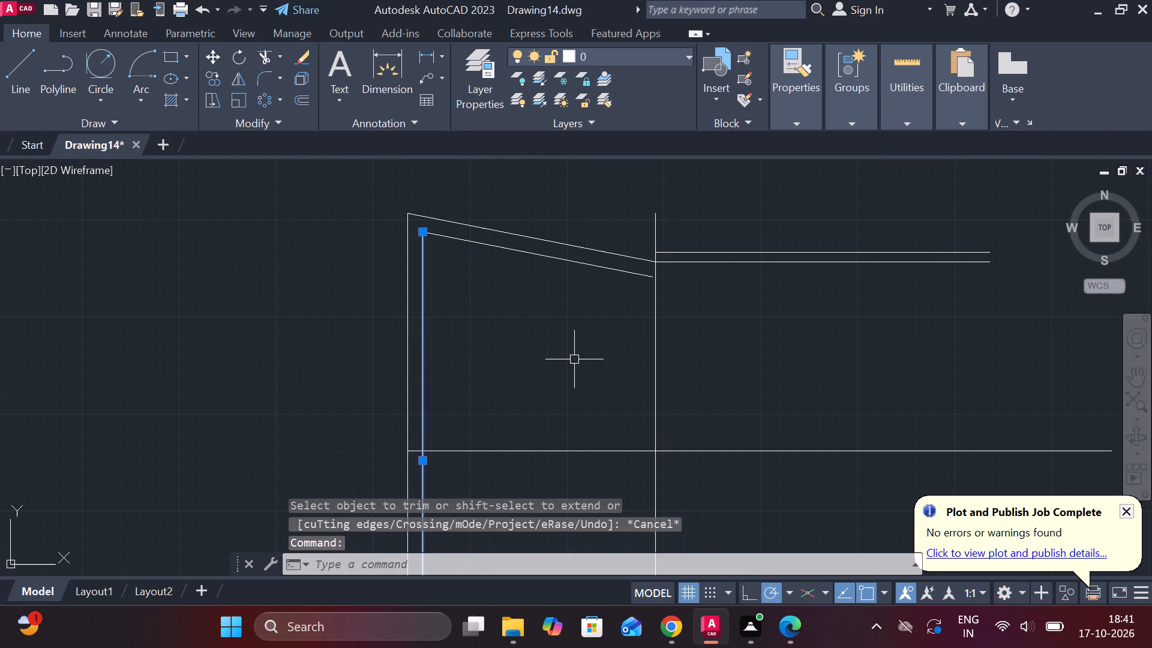
{"action": "key", "text": "Return"}
{"action": "key", "text": "Return"}
{"action": "middle_click_drag", "start_coordinate": [556, 358], "coordinate": [548, 355]}
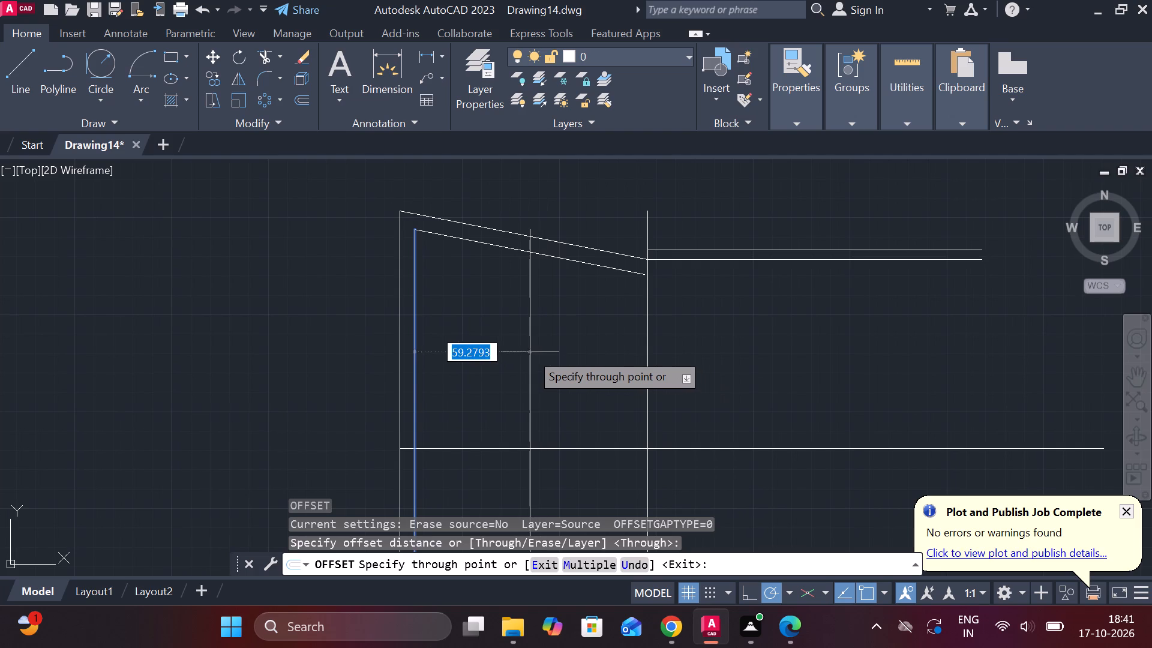
{"action": "type", "text": "46"}
{"action": "key", "text": "space"}
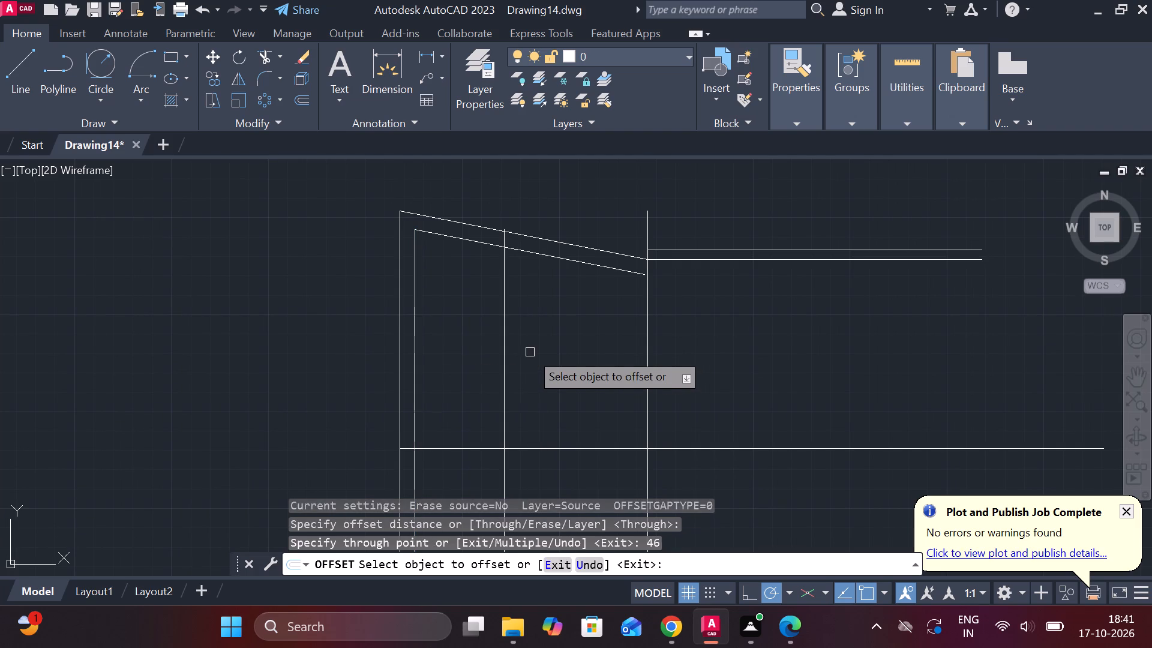
Offset the new inner vertical a further 8 units to the right to form a divider wall.
{"action": "left_click", "coordinate": [506, 370]}
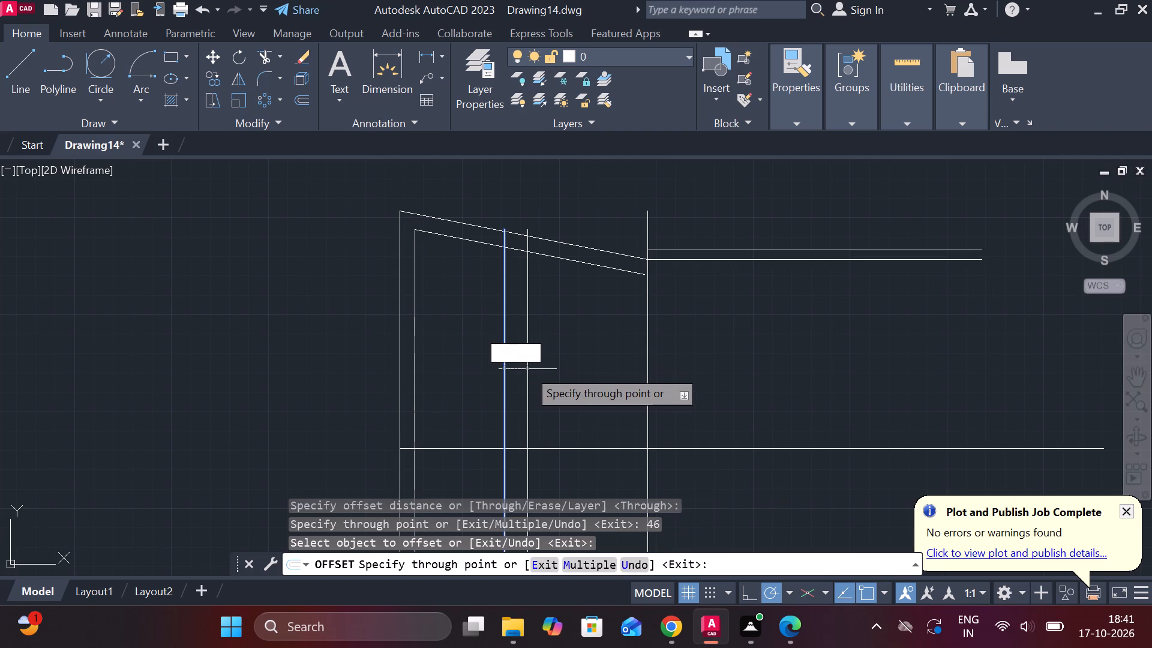
{"action": "key", "text": "8"}
{"action": "key", "text": "Return"}
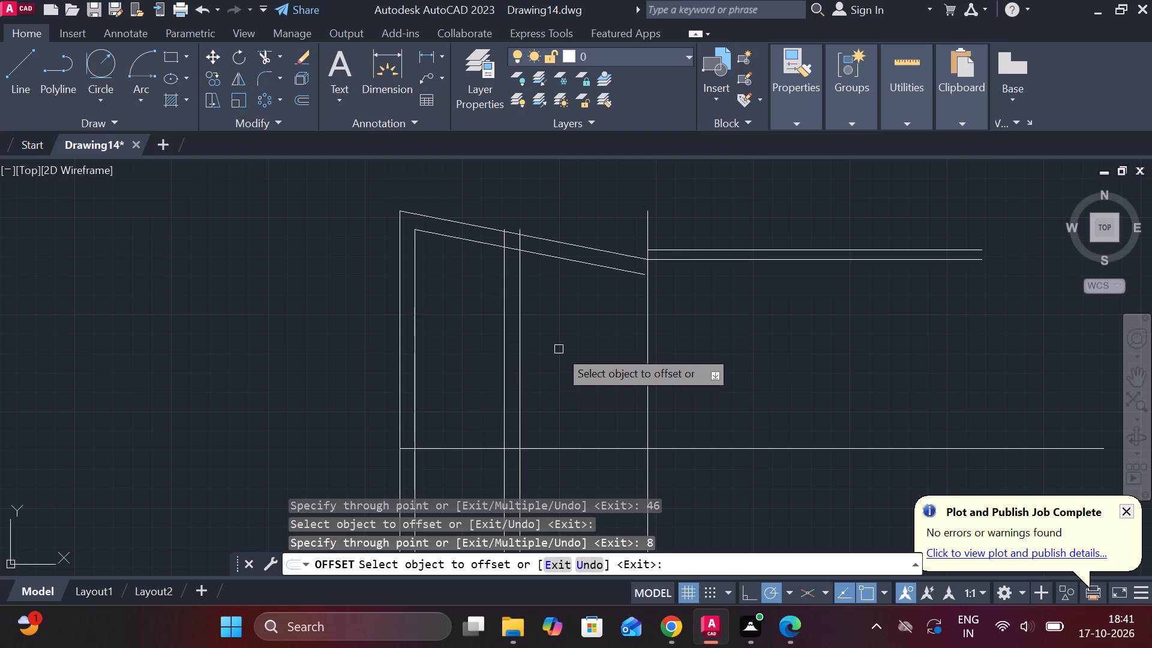
{"action": "middle_click_drag", "start_coordinate": [559, 352], "coordinate": [544, 310]}
{"action": "key", "text": "Escape"}
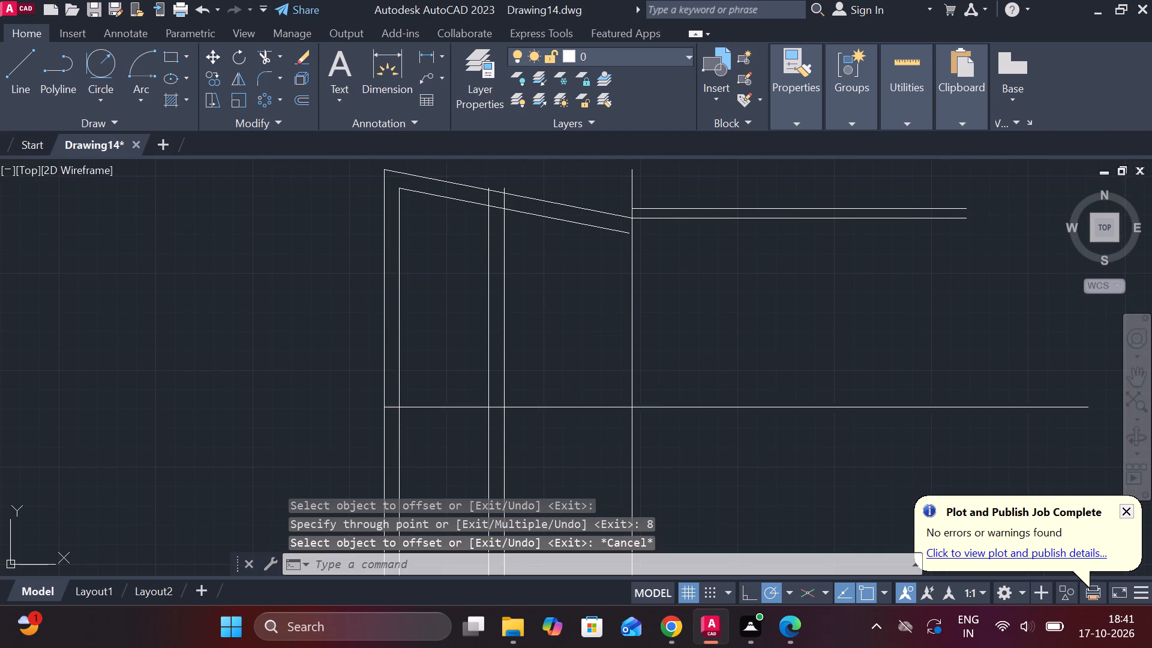
Offset the long horizontal line crossing the upright portion 62.5 units upward.
{"action": "left_click", "coordinate": [661, 409]}
{"action": "key", "text": "o"}
{"action": "key", "text": "Return"}
{"action": "key", "text": "Return"}
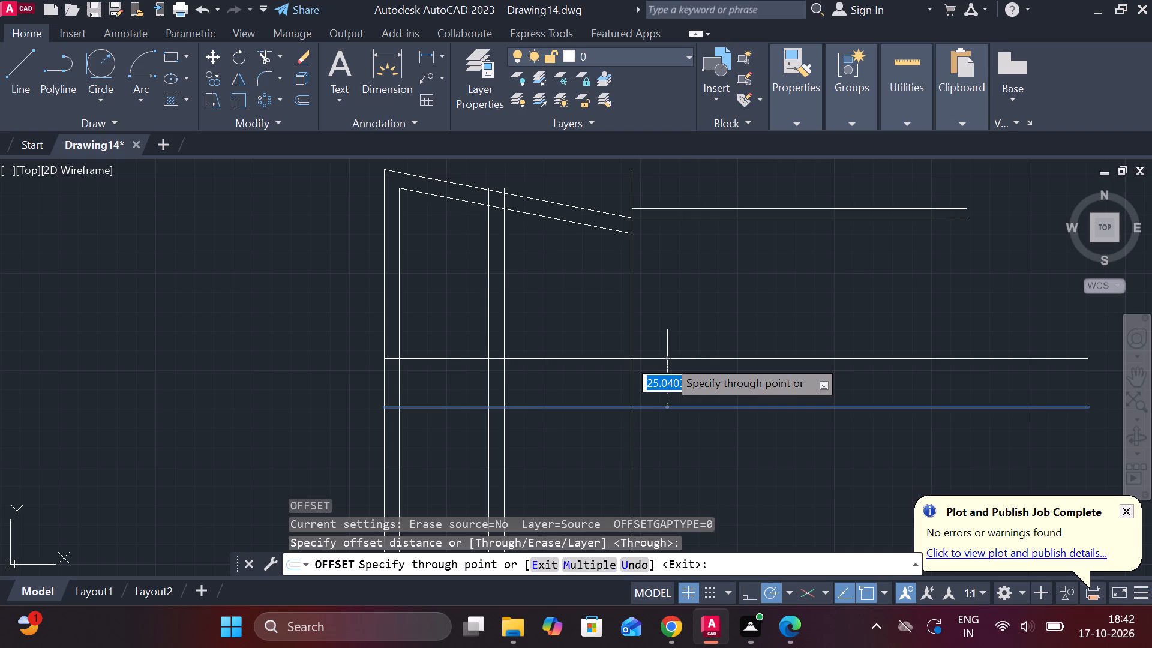
{"action": "type", "text": "62"}
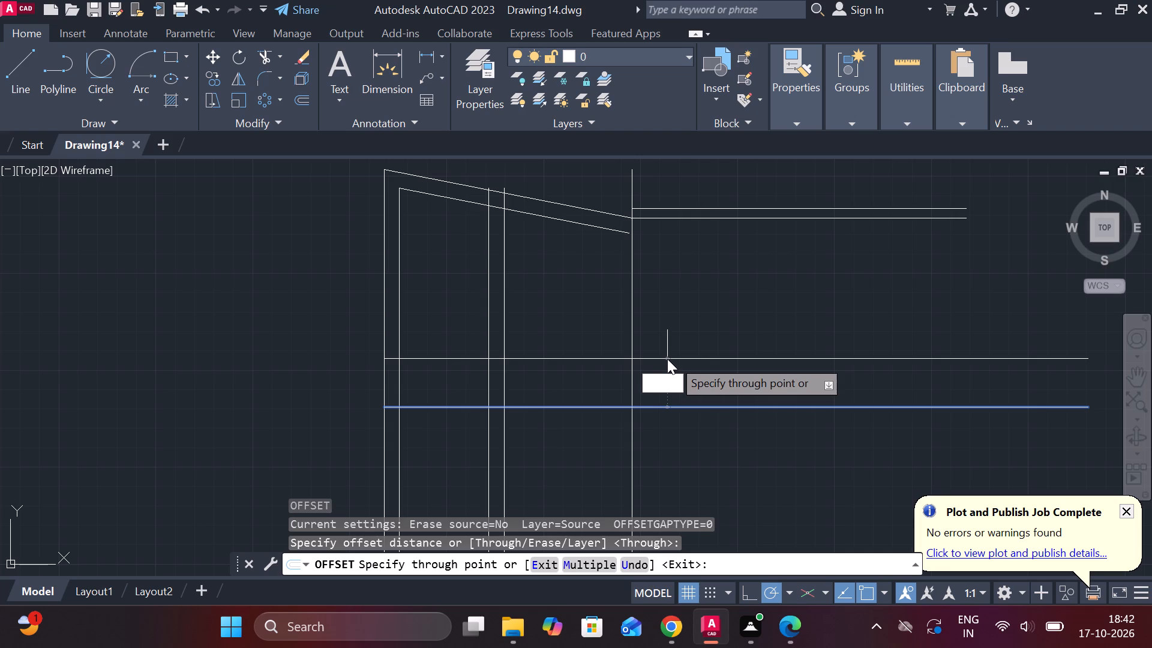
{"action": "key", "text": "period"}
{"action": "key", "text": "5"}
{"action": "key", "text": "Return"}
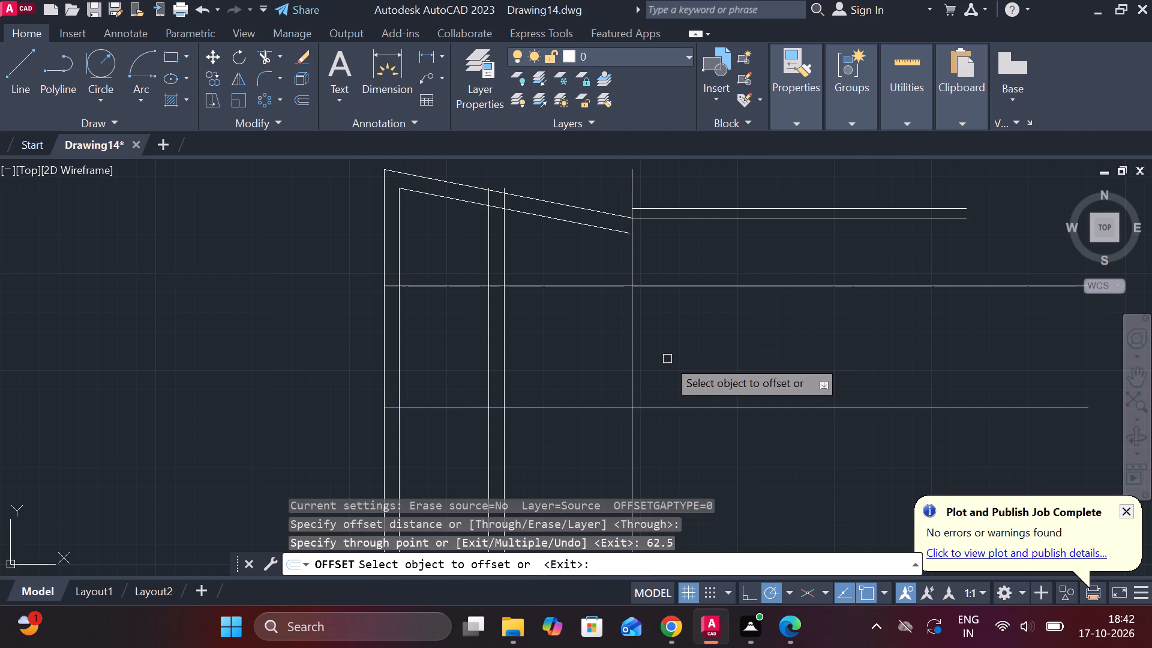
Offset the same original horizontal line 62.5 units downward.
{"action": "middle_click_drag", "start_coordinate": [659, 383], "coordinate": [657, 382]}
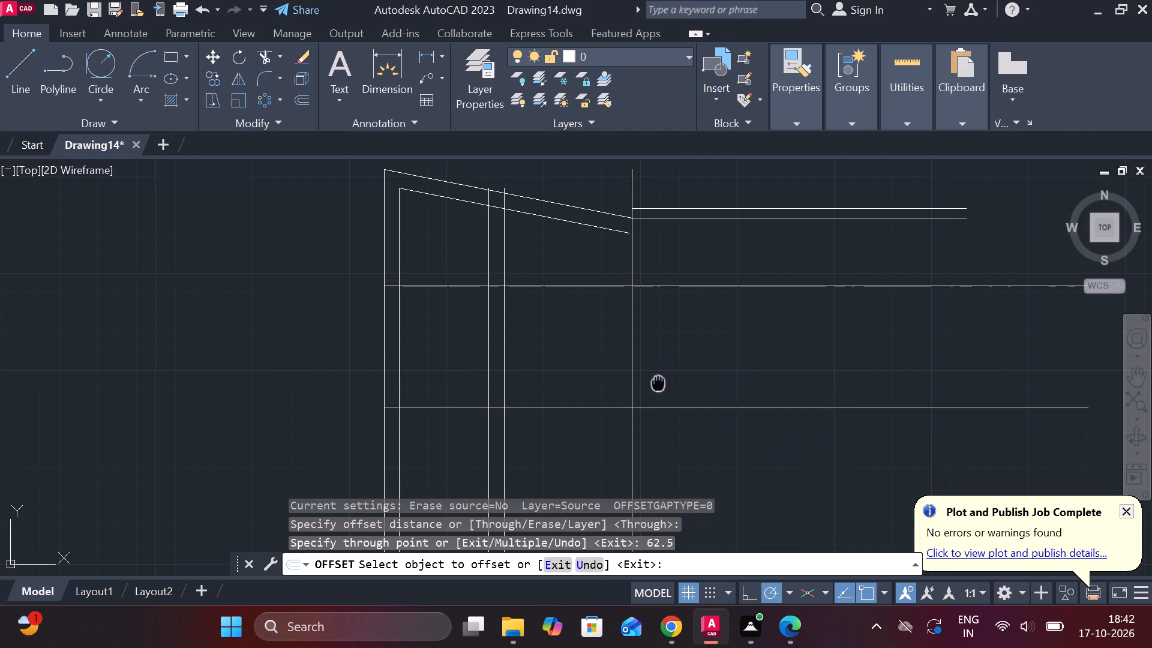
{"action": "middle_click_drag", "start_coordinate": [657, 382], "coordinate": [625, 271]}
{"action": "left_click", "coordinate": [634, 293]}
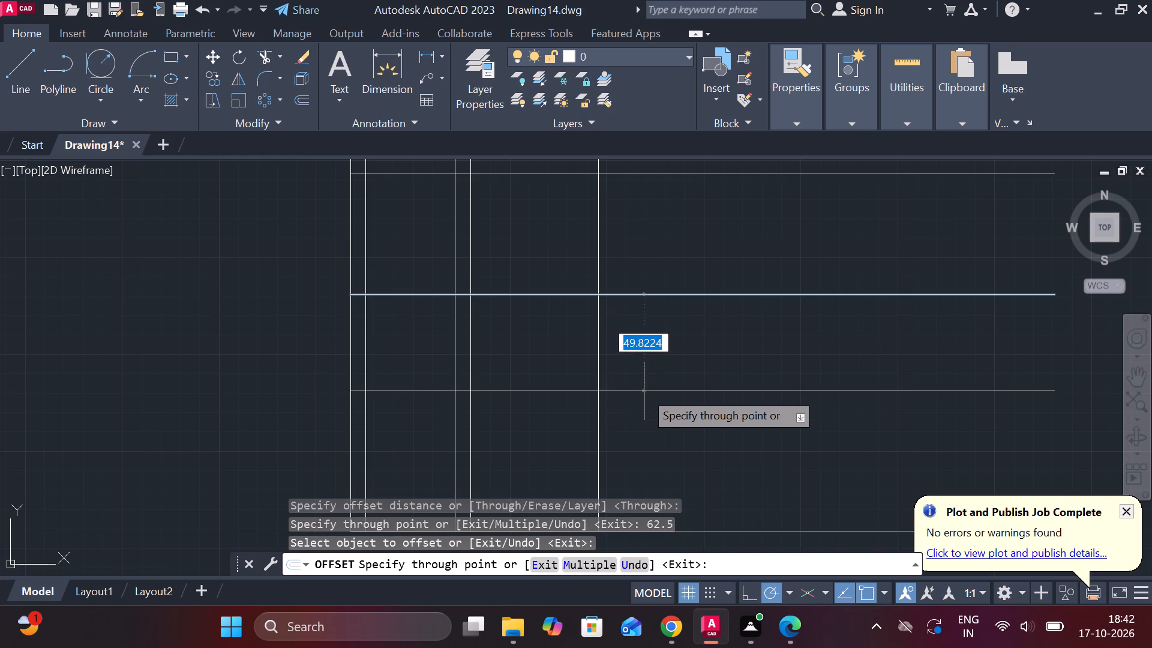
{"action": "key", "text": "2"}
{"action": "key", "text": "BackSpace"}
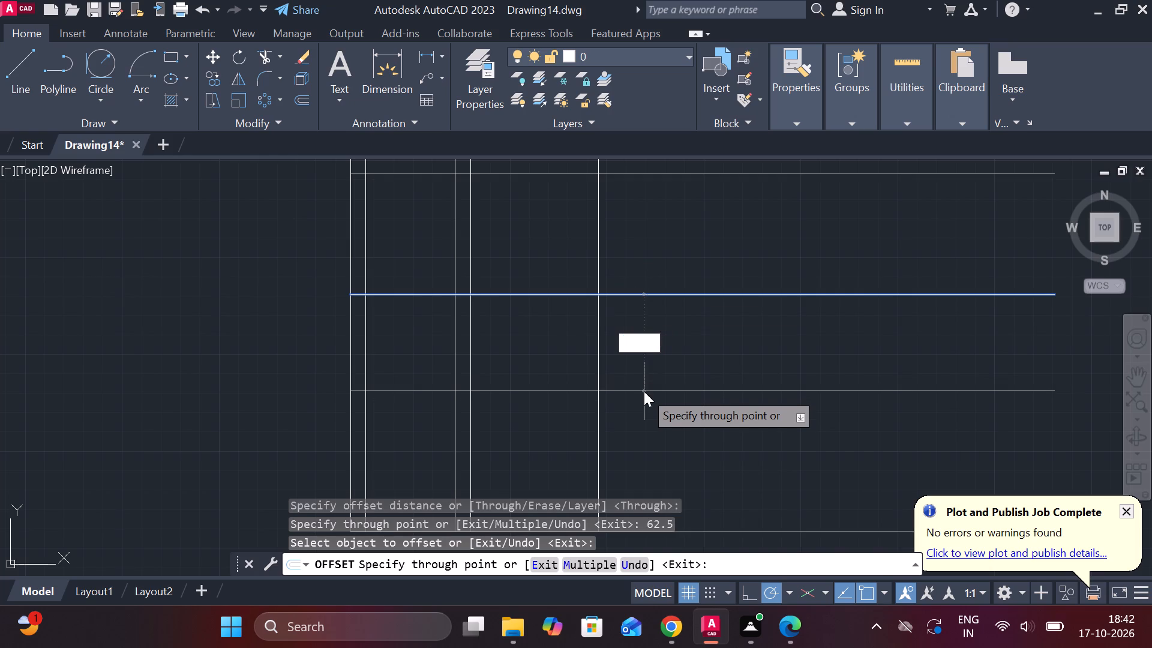
{"action": "type", "text": "62.4"}
{"action": "key", "text": "BackSpace"}
{"action": "key", "text": "5"}
{"action": "key", "text": "Return"}
{"action": "middle_click_drag", "start_coordinate": [644, 380], "coordinate": [652, 413]}
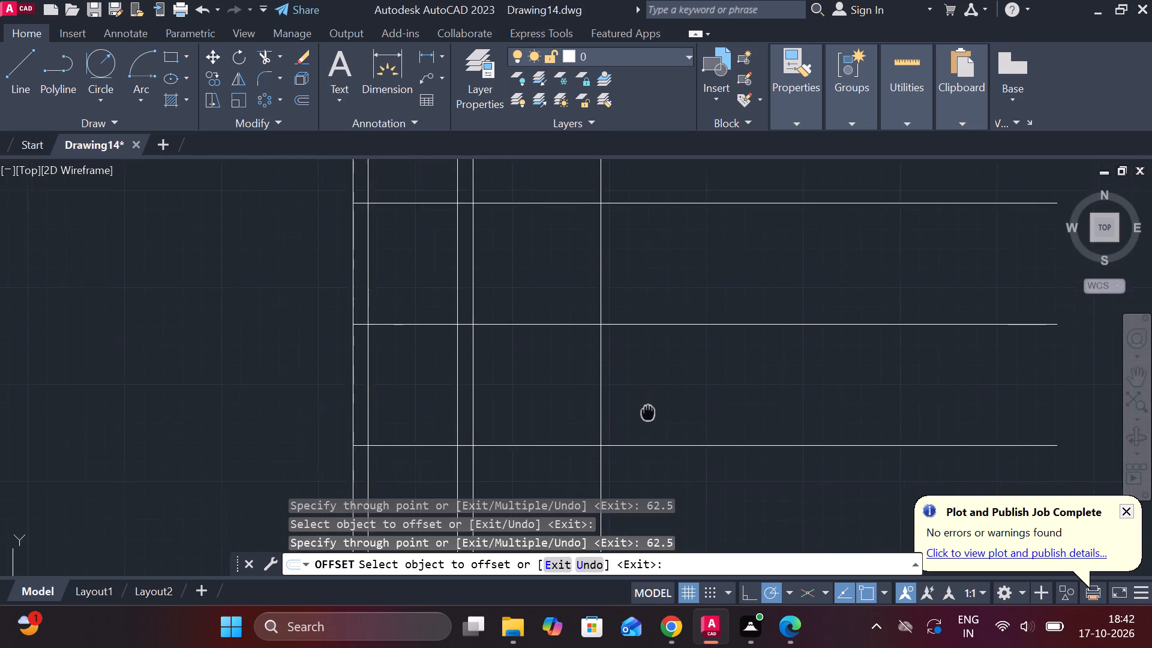
{"action": "middle_click_drag", "start_coordinate": [652, 413], "coordinate": [653, 413]}
{"action": "middle_click_drag", "start_coordinate": [649, 332], "coordinate": [654, 416]}
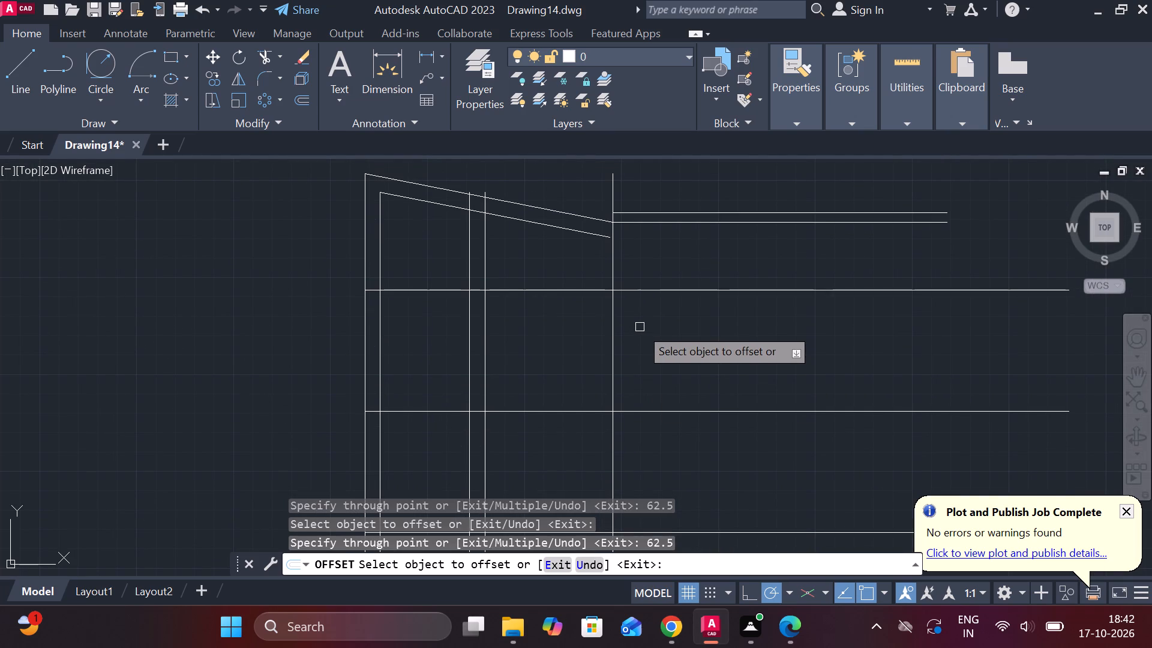
{"action": "key", "text": "Escape"}
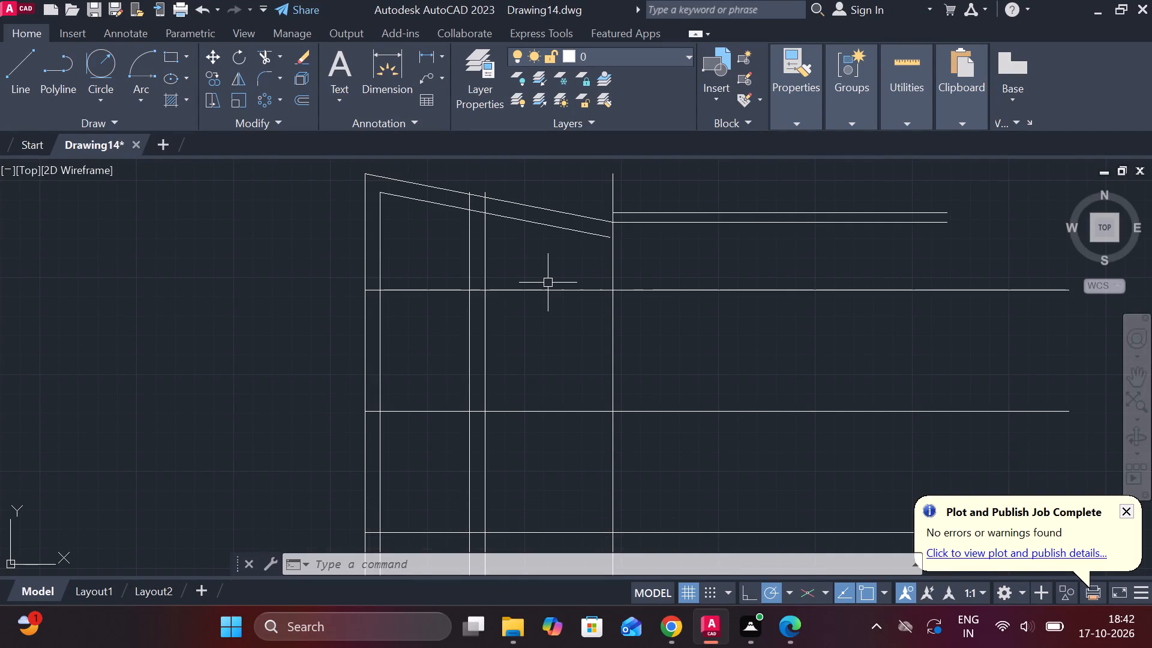
Offset the uppermost full-length horizontal line below the slope 8 units upward.
{"action": "left_click", "coordinate": [547, 292]}
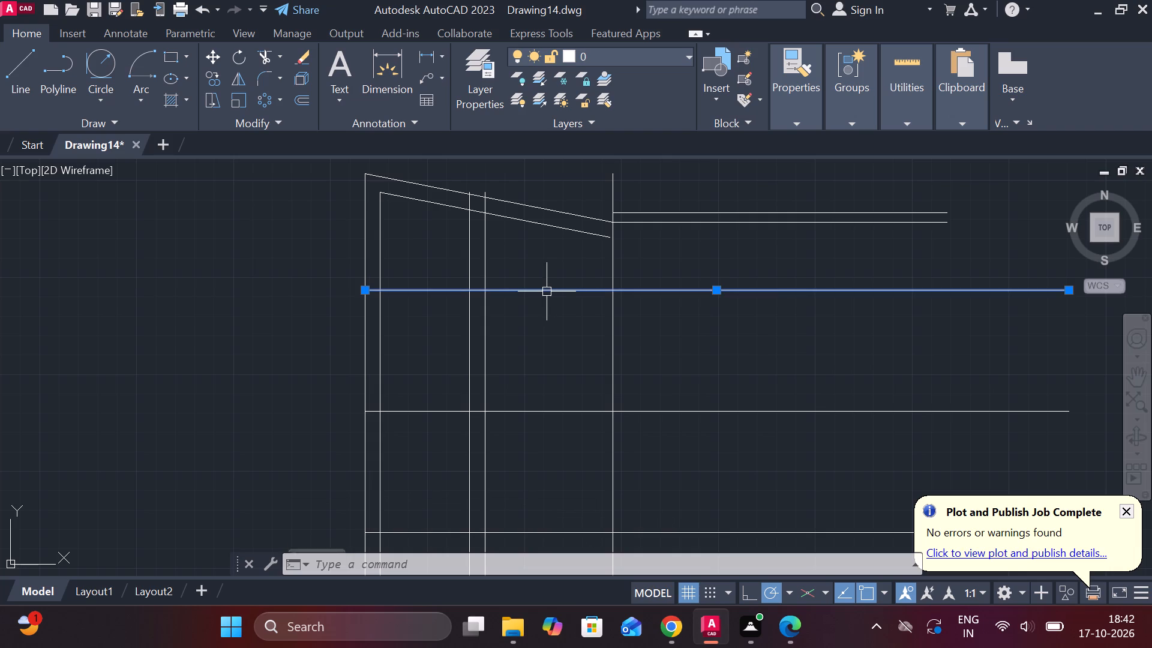
{"action": "key", "text": "o"}
{"action": "key", "text": "Return"}
{"action": "key", "text": "Return"}
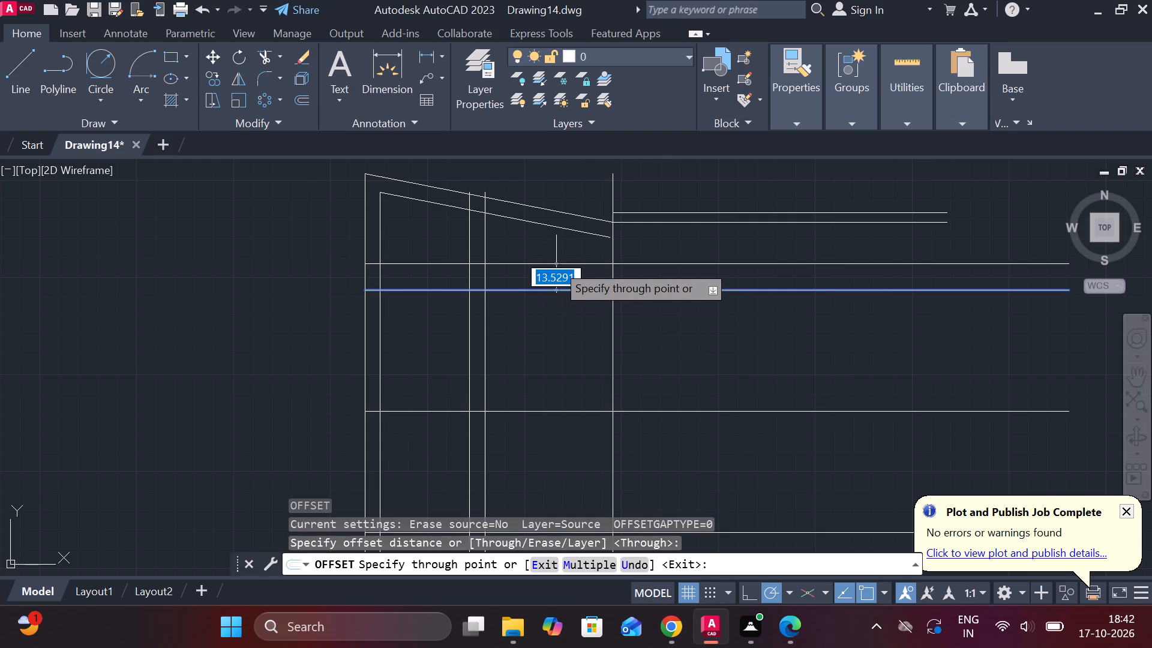
{"action": "key", "text": "8"}
{"action": "key", "text": "Return"}
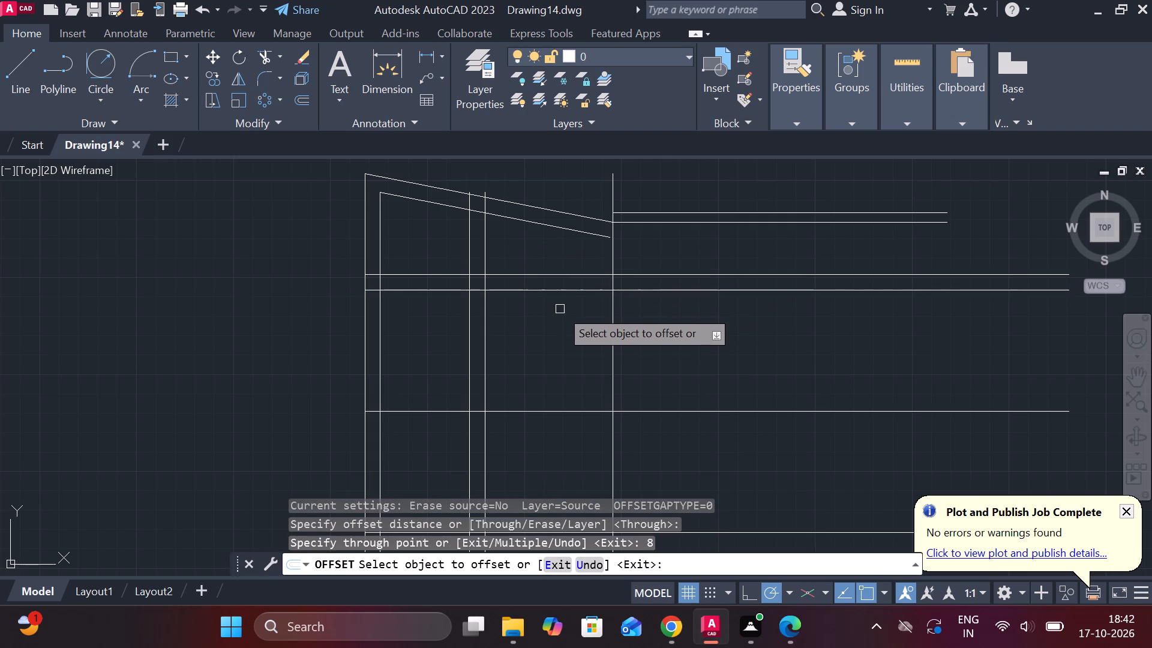
{"action": "middle_click_drag", "start_coordinate": [559, 313], "coordinate": [580, 349]}
{"action": "key", "text": "Escape"}
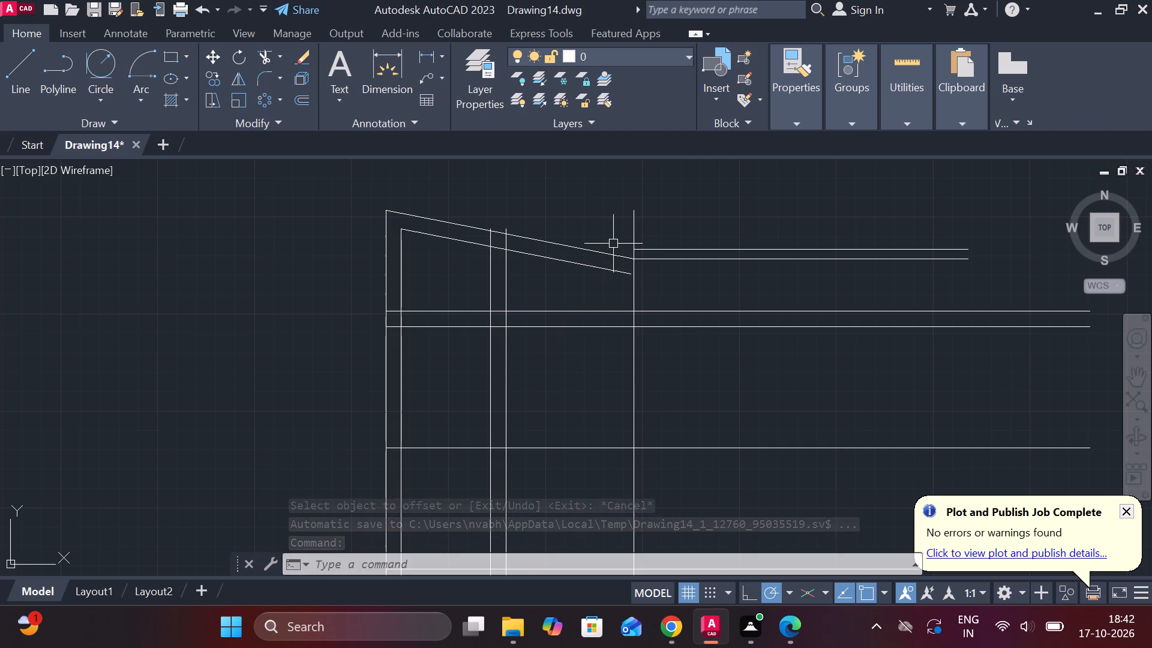
Lengthen the lower sloped line about 15 units at its lower end, past the upright portion's right vertical.
{"action": "left_click", "coordinate": [617, 272]}
{"action": "scroll", "coordinate": [619, 274], "scroll_direction": "up", "scroll_amount": 2}
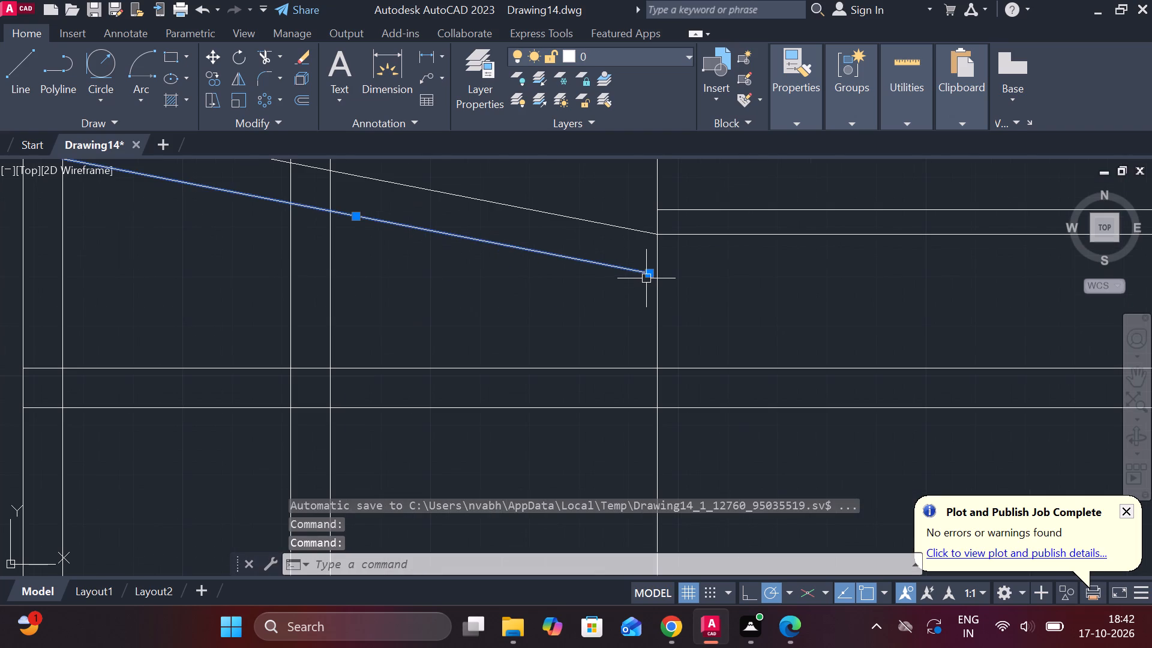
{"action": "left_click", "coordinate": [700, 316]}
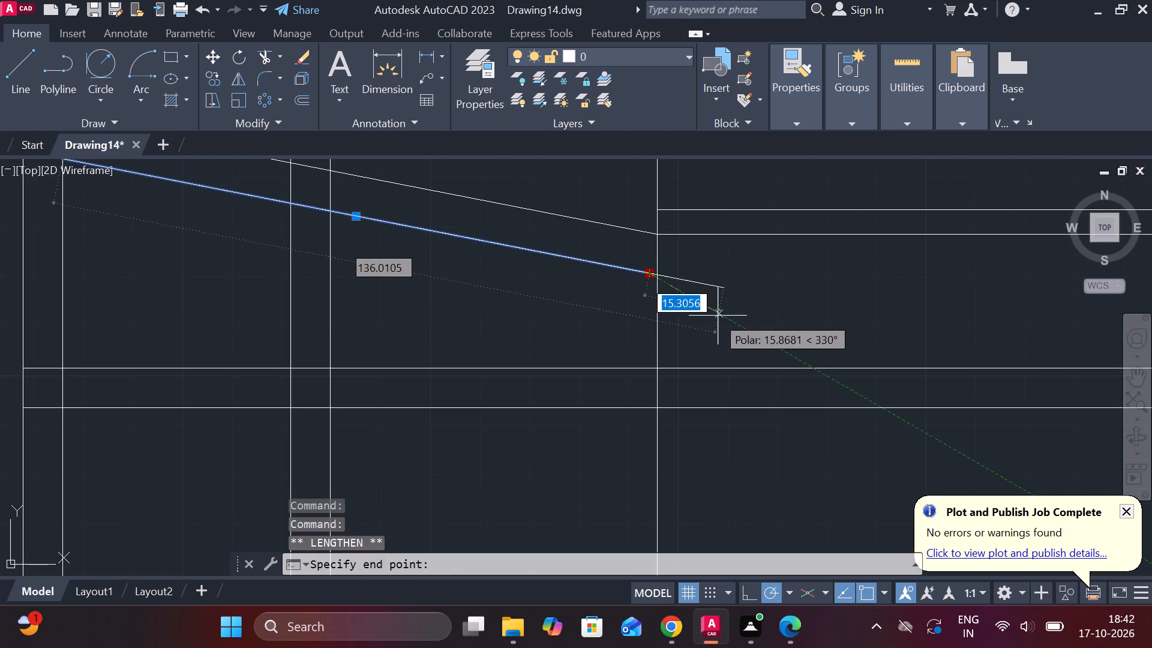
{"action": "left_click", "coordinate": [718, 316]}
{"action": "key", "text": "Escape"}
{"action": "scroll", "coordinate": [724, 294], "scroll_direction": "down", "scroll_amount": 1}
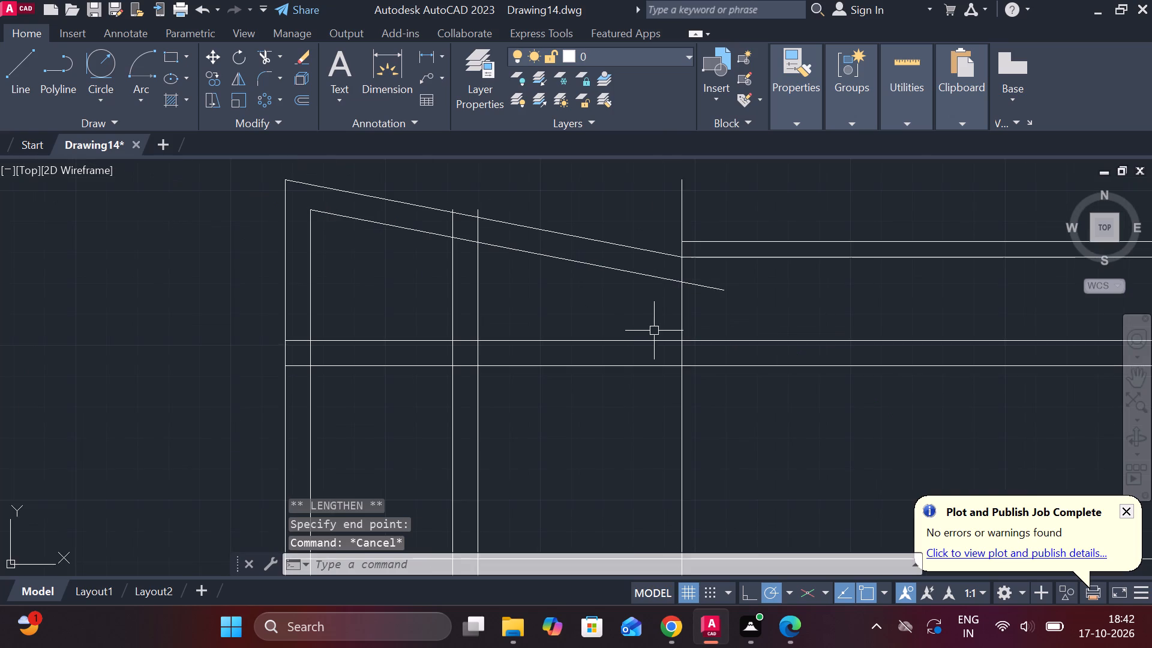
{"action": "middle_click_drag", "start_coordinate": [620, 330], "coordinate": [674, 338]}
{"action": "middle_click_drag", "start_coordinate": [672, 338], "coordinate": [626, 337]}
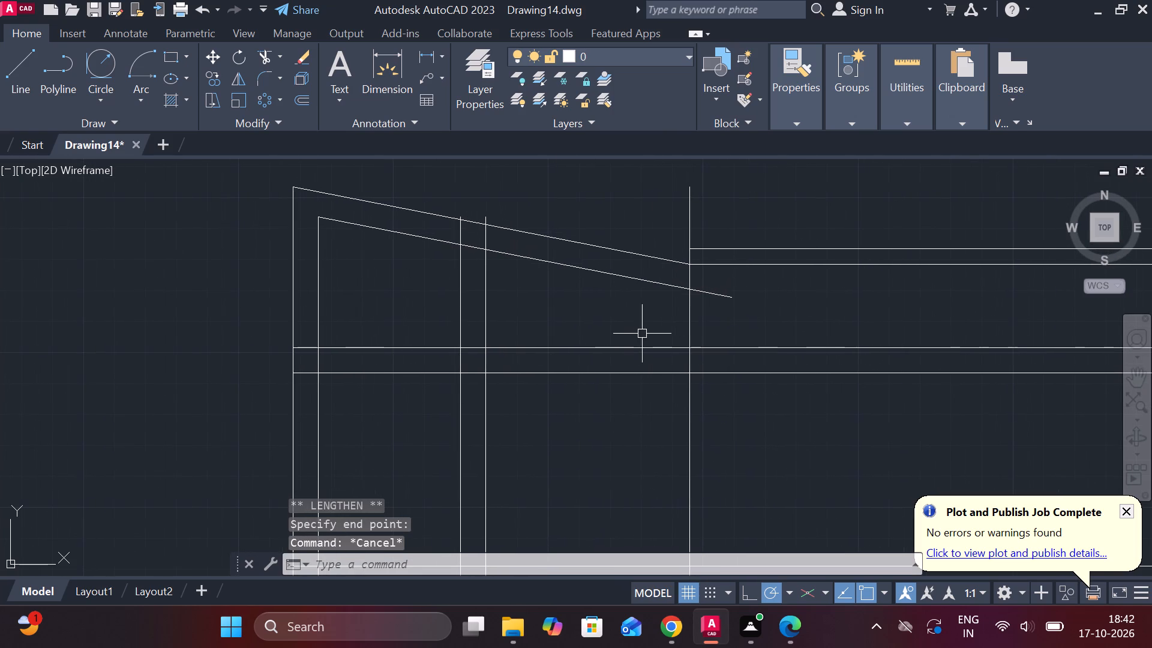
Trim the lower sloped line's extension beyond the upright portion's right vertical.
{"action": "scroll", "coordinate": [734, 358], "scroll_direction": "down", "scroll_amount": 1}
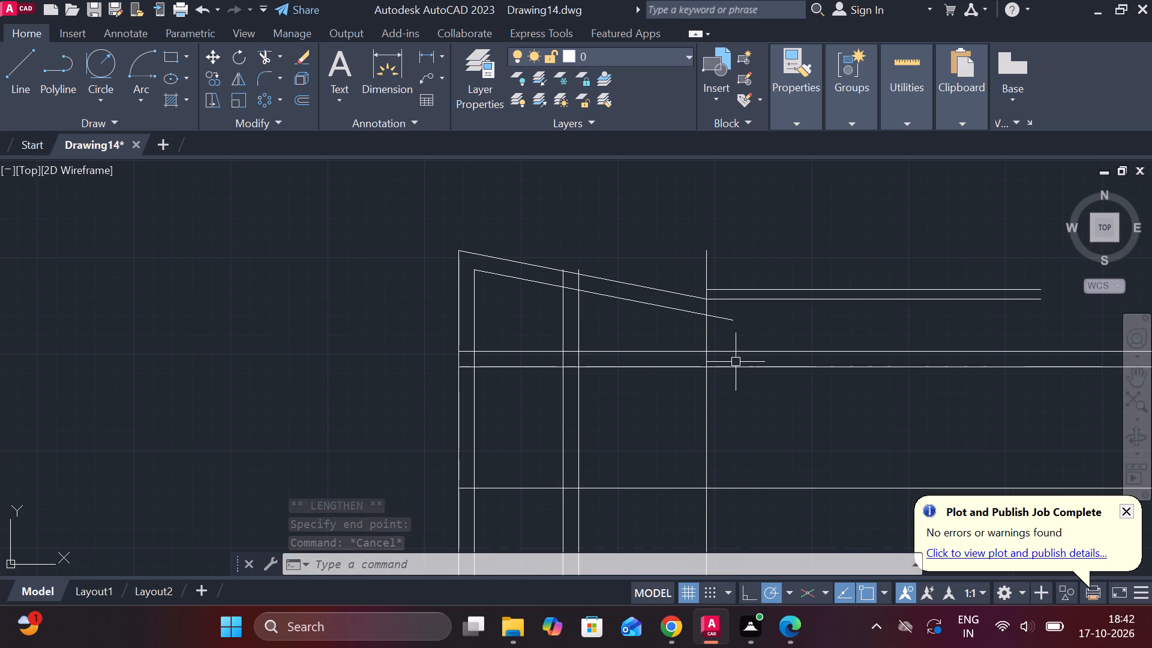
{"action": "type", "text": "TR"}
{"action": "key", "text": "space"}
{"action": "left_click", "coordinate": [721, 320]}
{"action": "left_click", "coordinate": [730, 320]}
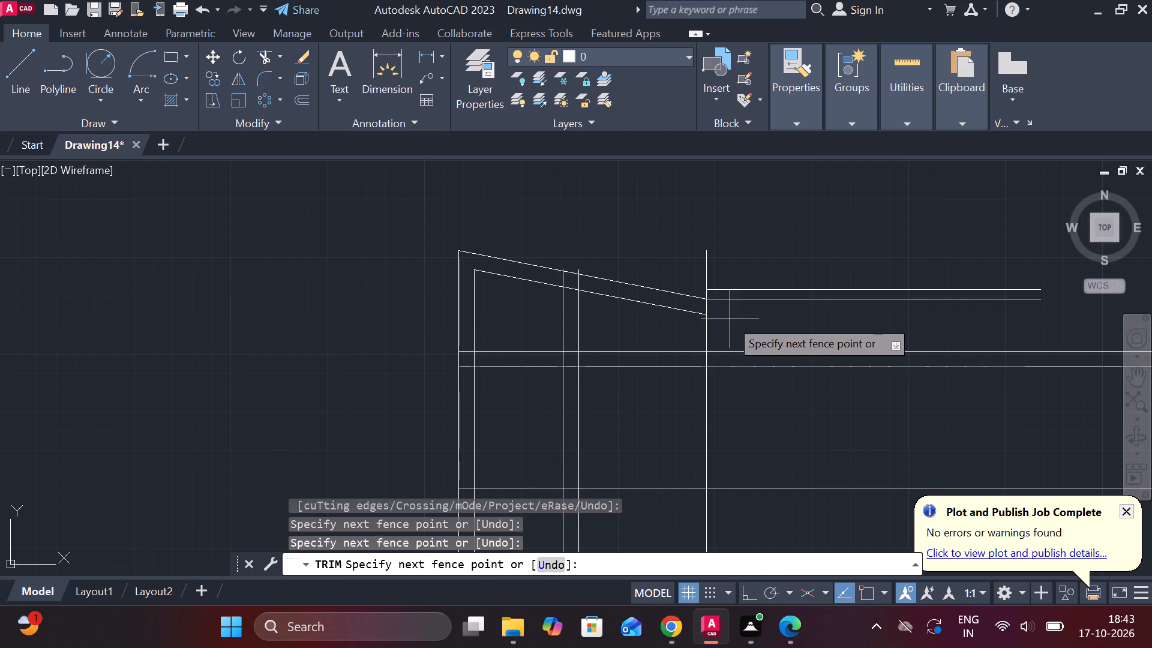
{"action": "left_click_drag", "start_coordinate": [730, 319], "coordinate": [731, 278]}
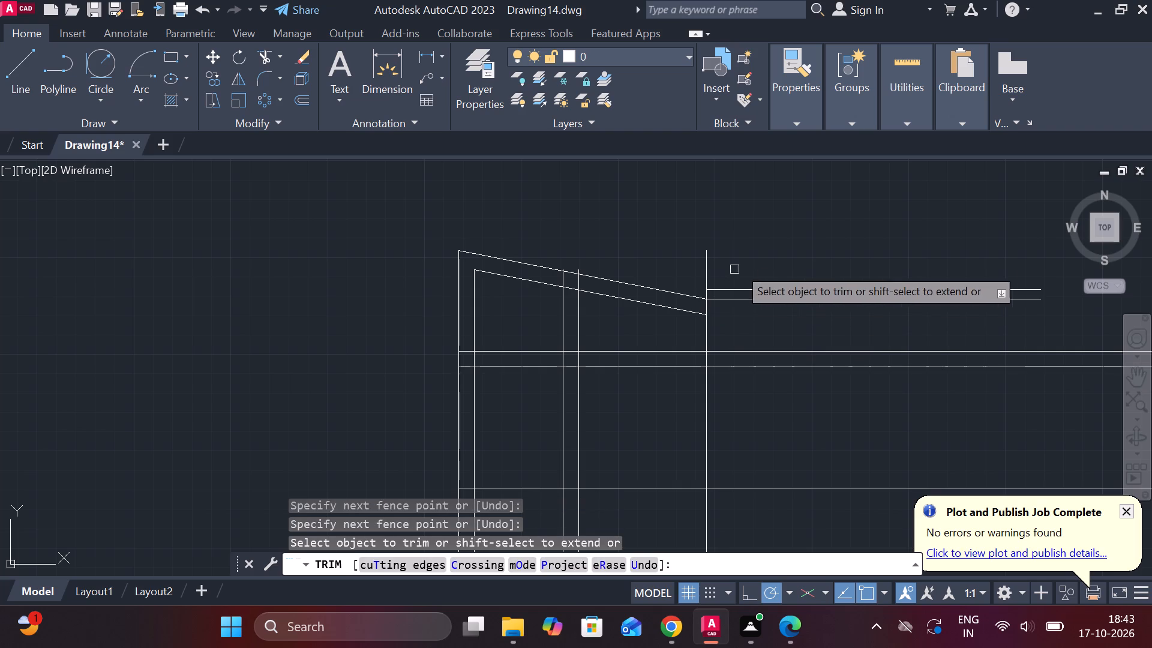
{"action": "key", "text": "Escape"}
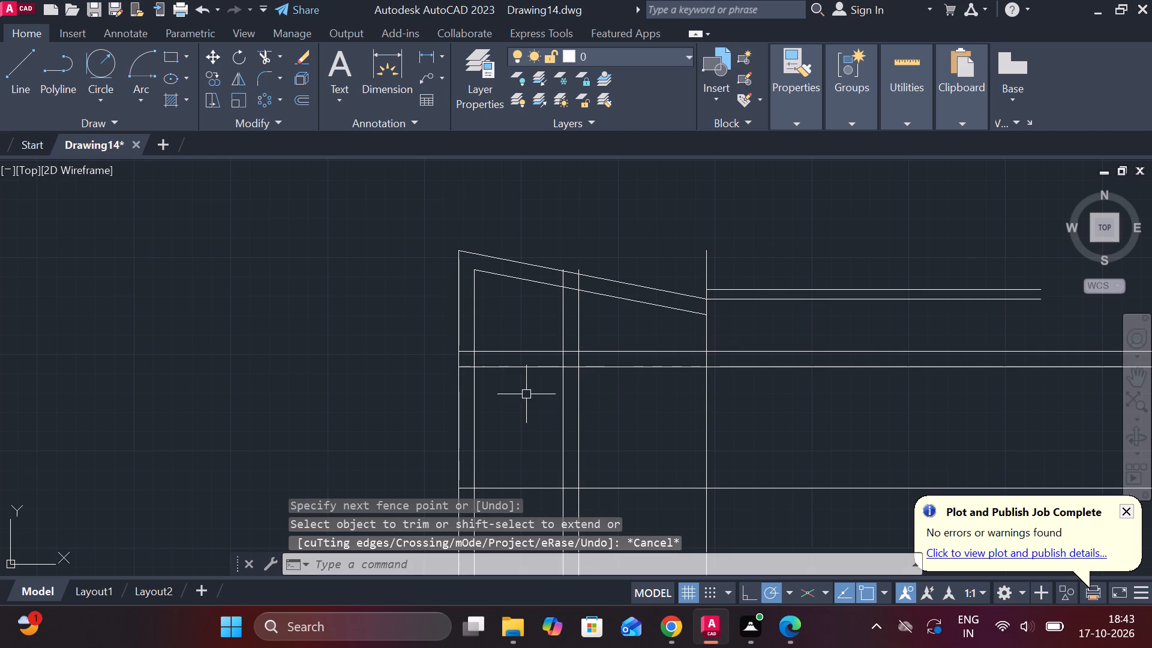
Trim the two horizontal lines below the slope back to the left line of the vertical divider pair.
{"action": "middle_click", "coordinate": [526, 394]}
{"action": "type", "text": "TR"}
{"action": "key", "text": "space"}
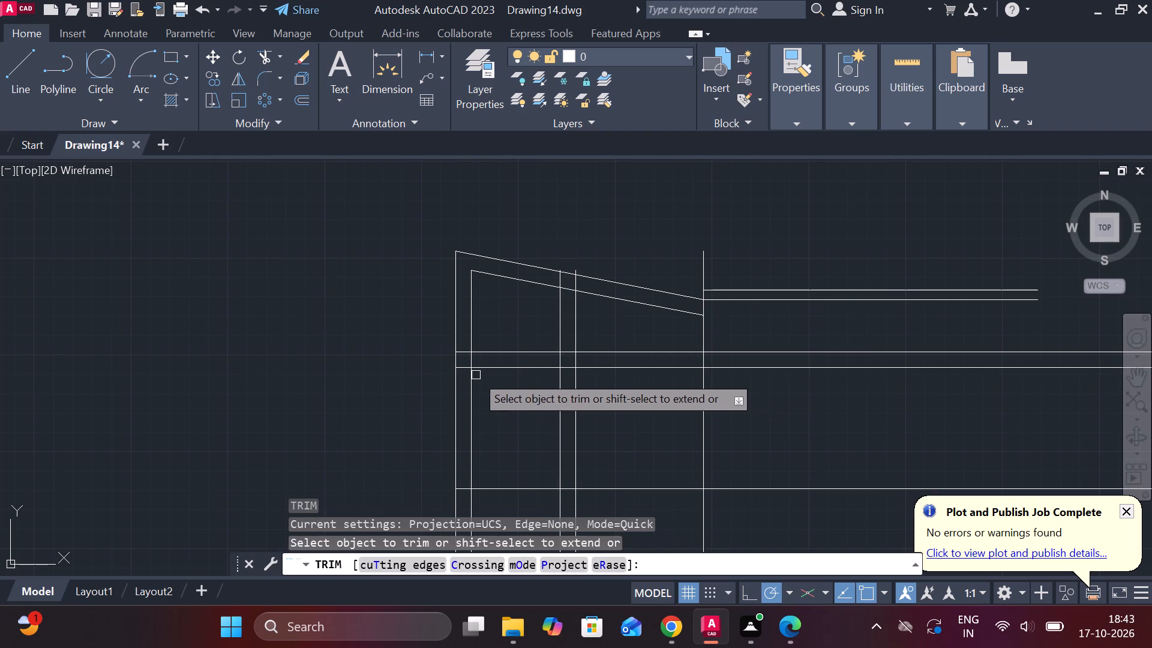
{"action": "scroll", "coordinate": [458, 376], "scroll_direction": "up", "scroll_amount": 1}
{"action": "left_click_drag", "start_coordinate": [463, 319], "coordinate": [478, 374]}
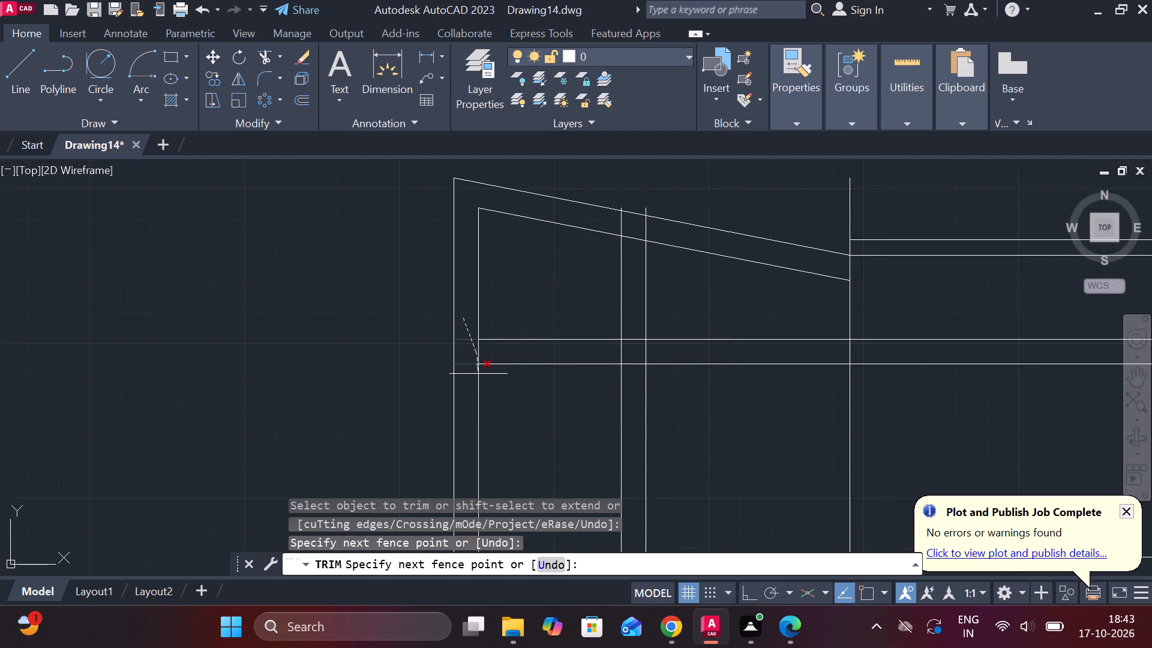
{"action": "left_click_drag", "start_coordinate": [478, 374], "coordinate": [470, 392]}
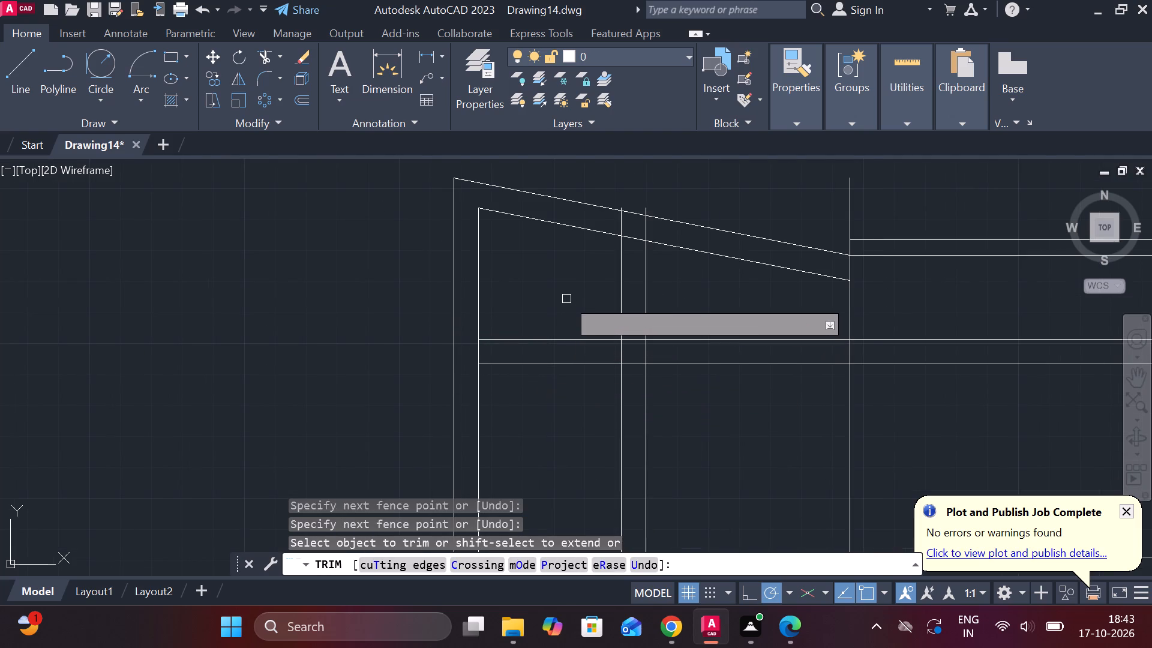
{"action": "scroll", "coordinate": [566, 297], "scroll_direction": "down", "scroll_amount": 1}
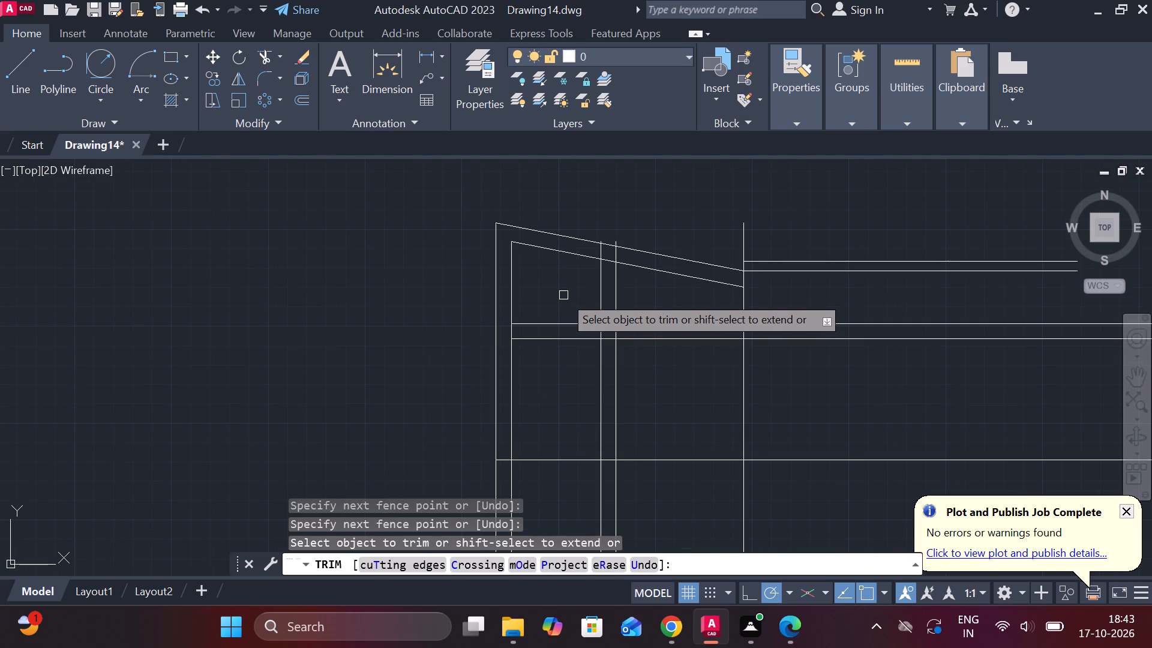
{"action": "middle_click_drag", "start_coordinate": [671, 374], "coordinate": [634, 373]}
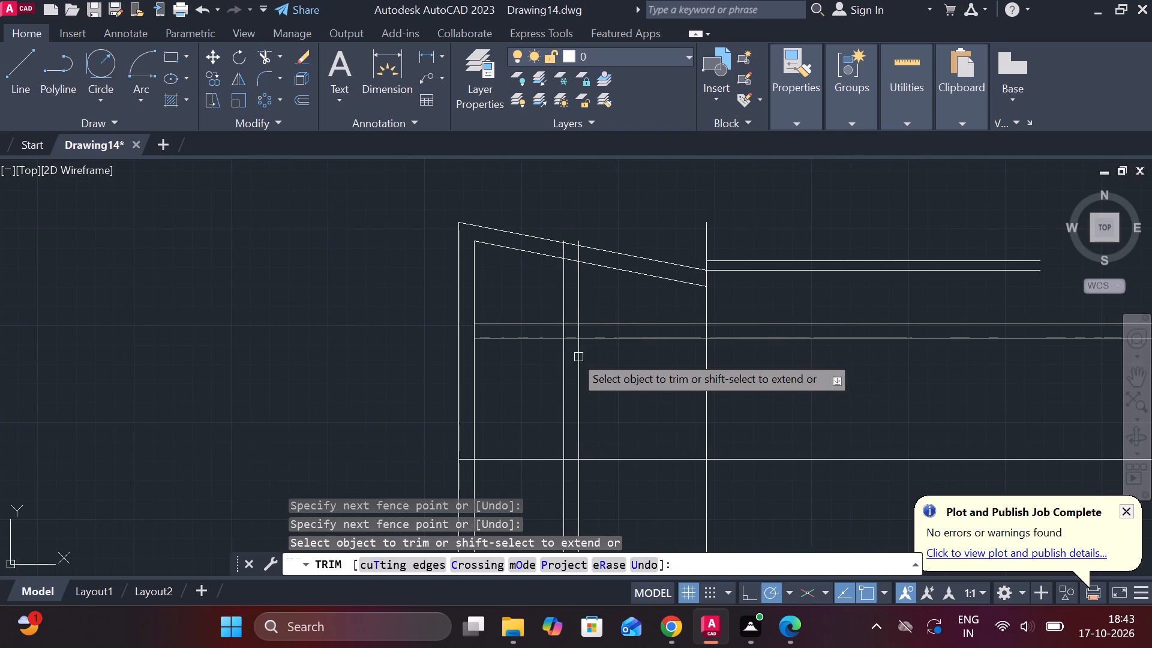
{"action": "left_click_drag", "start_coordinate": [520, 295], "coordinate": [521, 363]}
Trim both vertical divider lines above the upper horizontal line, including their pieces between and above the sloped lines.
{"action": "left_click_drag", "start_coordinate": [530, 337], "coordinate": [575, 305]}
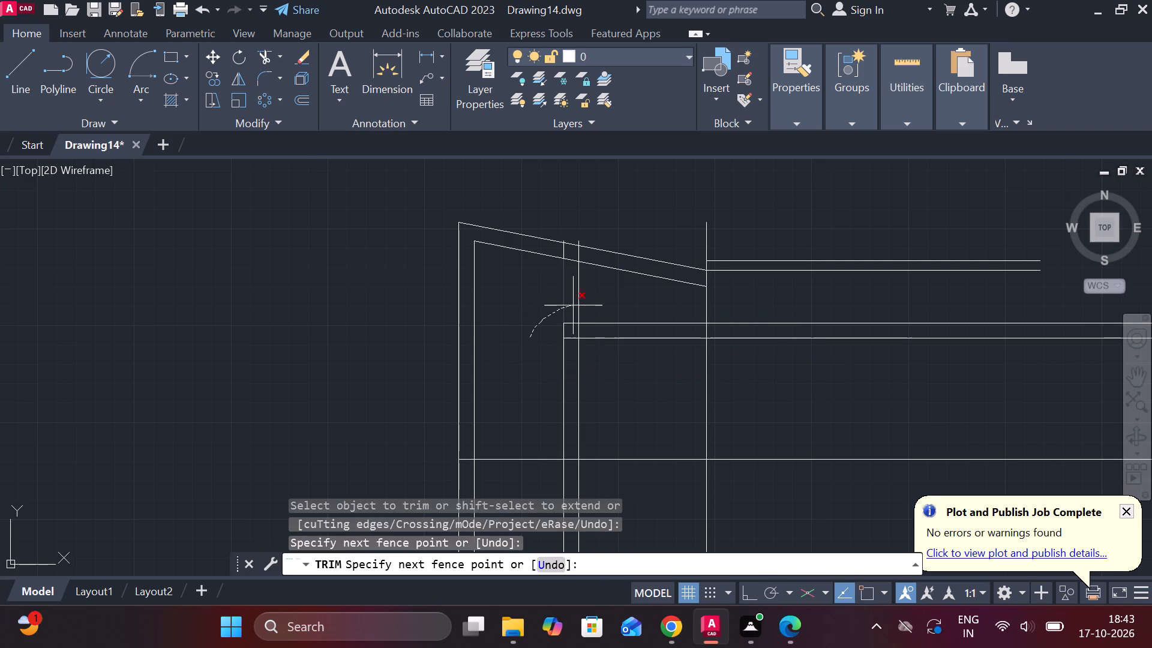
{"action": "left_click_drag", "start_coordinate": [575, 305], "coordinate": [586, 304]}
{"action": "scroll", "coordinate": [583, 284], "scroll_direction": "up", "scroll_amount": 2}
{"action": "left_click", "coordinate": [569, 206]}
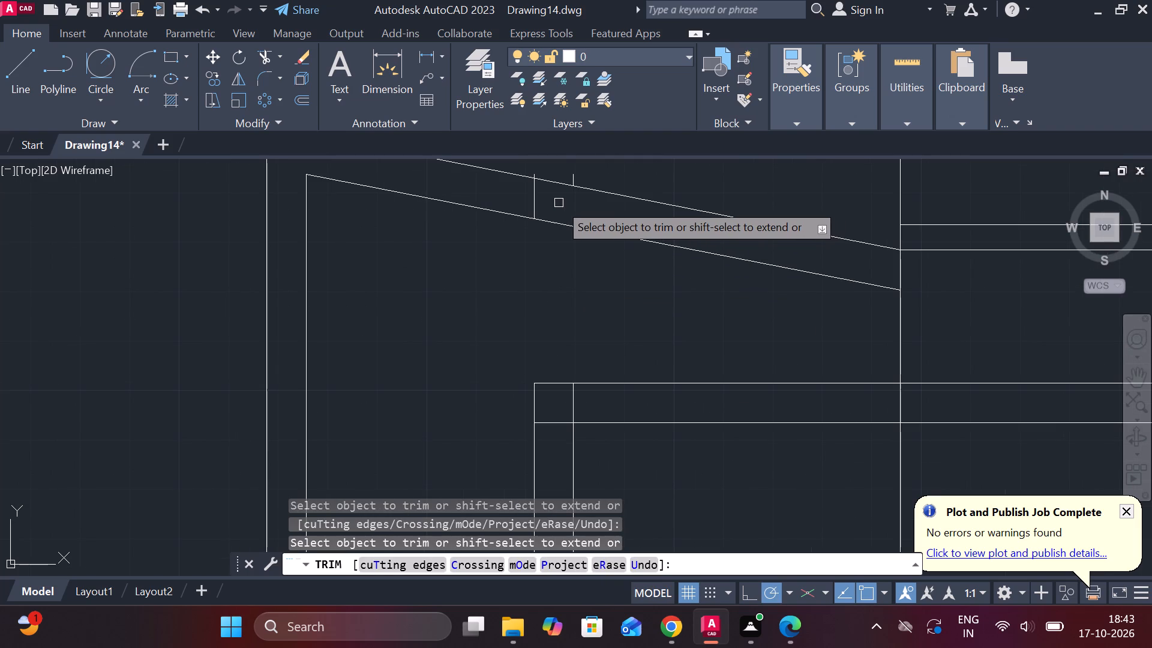
{"action": "left_click", "coordinate": [538, 203]}
{"action": "middle_click_drag", "start_coordinate": [560, 208], "coordinate": [569, 349]}
{"action": "scroll", "coordinate": [576, 325], "scroll_direction": "up", "scroll_amount": 2}
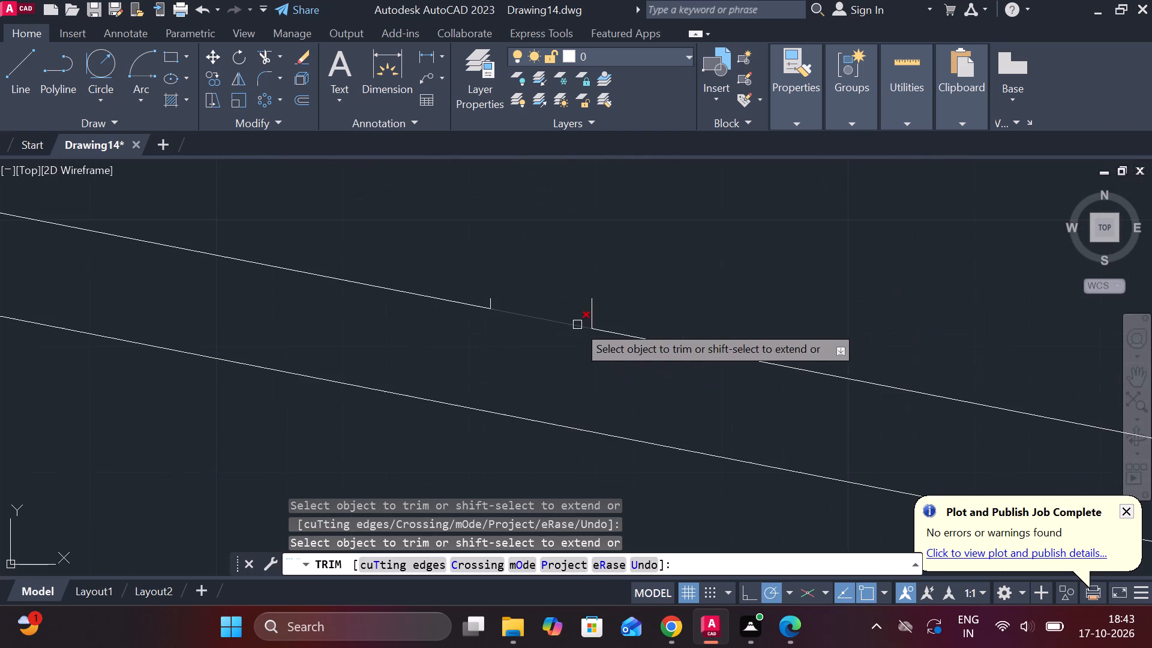
{"action": "left_click", "coordinate": [591, 310]}
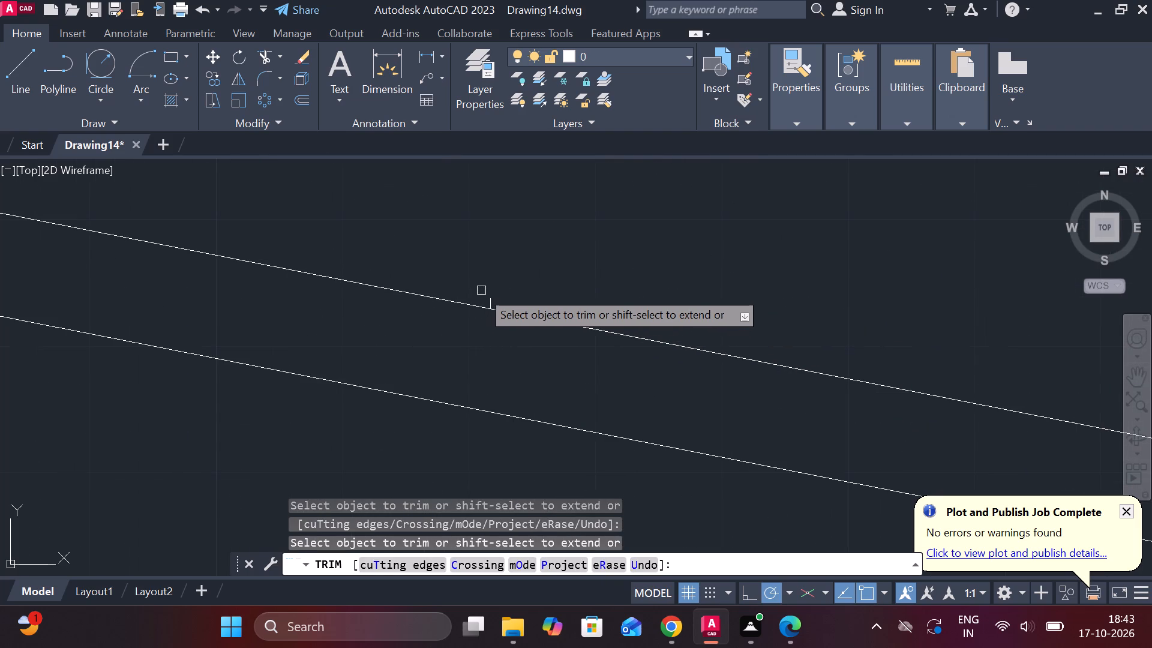
{"action": "left_click", "coordinate": [488, 295]}
Trim the overlapping line ends inside the corner where the divider pair meets the horizontal pair.
{"action": "scroll", "coordinate": [538, 289], "scroll_direction": "down", "scroll_amount": 2}
{"action": "scroll", "coordinate": [636, 420], "scroll_direction": "down", "scroll_amount": 2}
{"action": "middle_click_drag", "start_coordinate": [631, 419], "coordinate": [593, 325]}
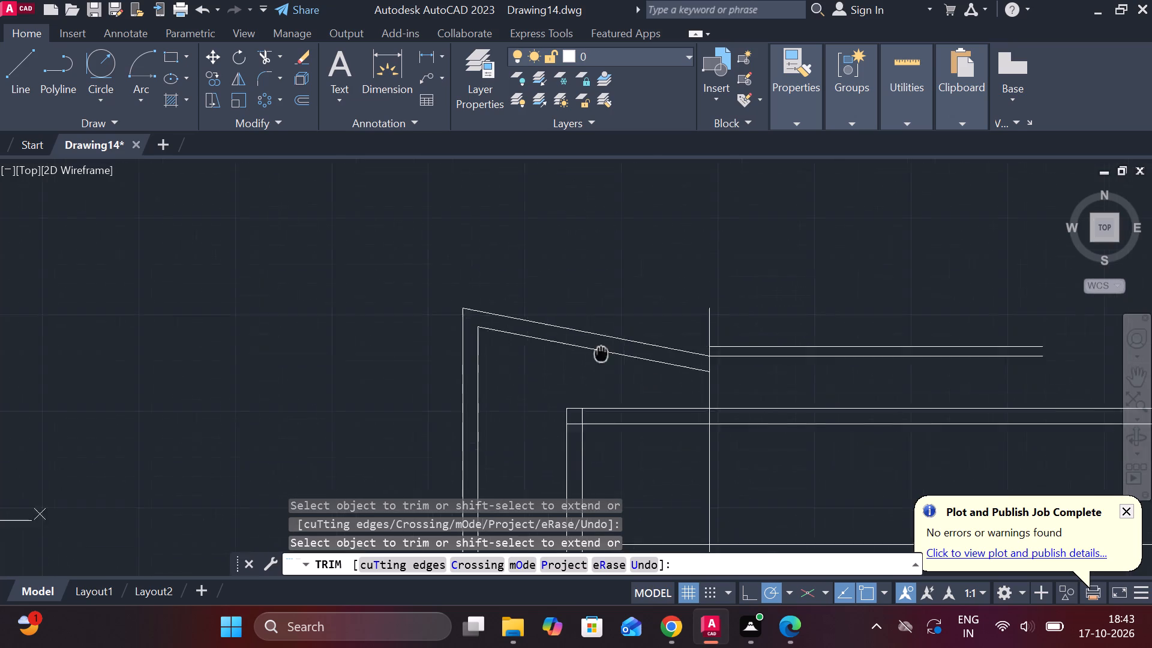
{"action": "middle_click_drag", "start_coordinate": [593, 325], "coordinate": [592, 317]}
{"action": "scroll", "coordinate": [579, 355], "scroll_direction": "up", "scroll_amount": 3}
{"action": "left_click", "coordinate": [478, 395]}
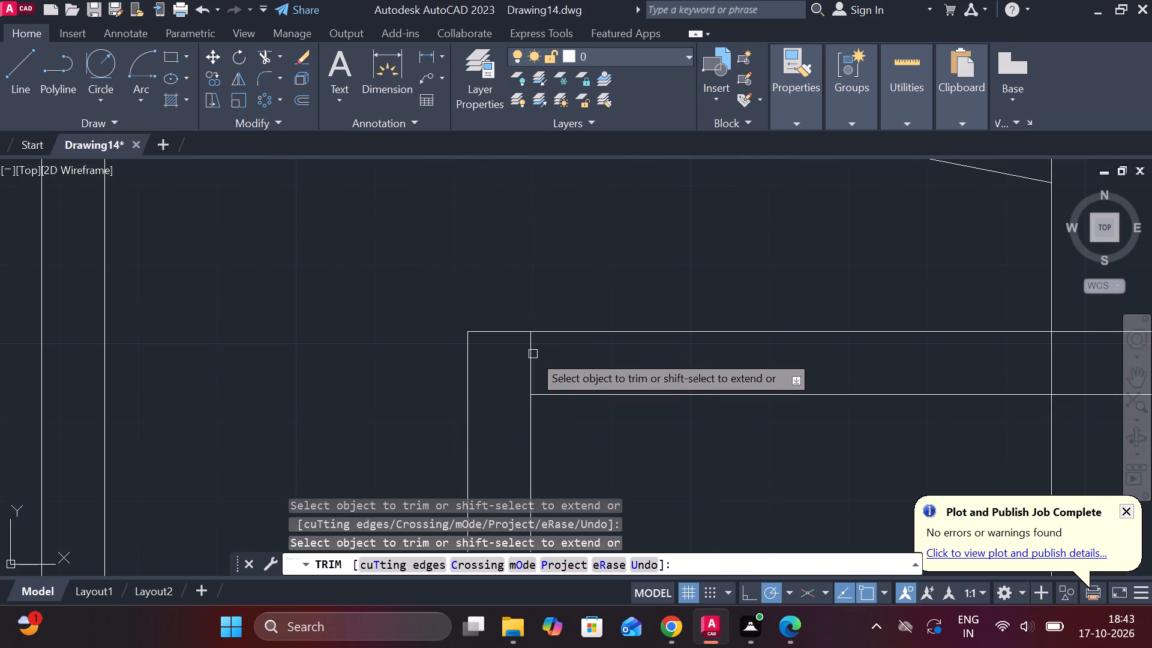
{"action": "left_click", "coordinate": [532, 358]}
{"action": "scroll", "coordinate": [603, 424], "scroll_direction": "down", "scroll_amount": 1}
{"action": "middle_click_drag", "start_coordinate": [680, 452], "coordinate": [584, 452]}
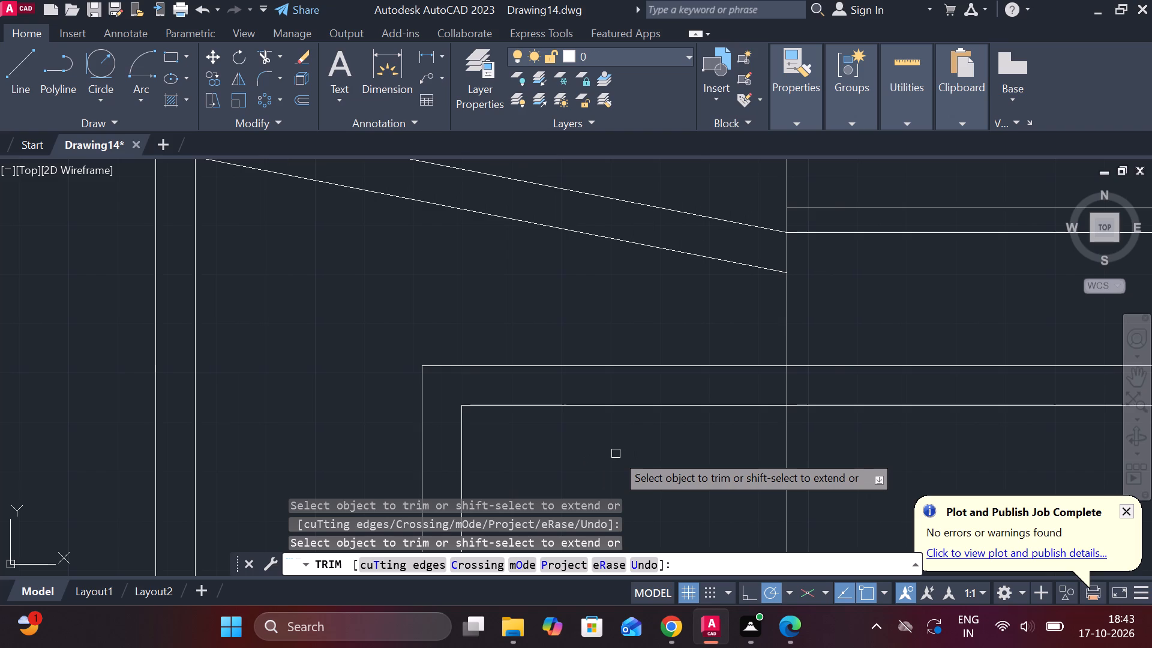
{"action": "key", "text": "Escape"}
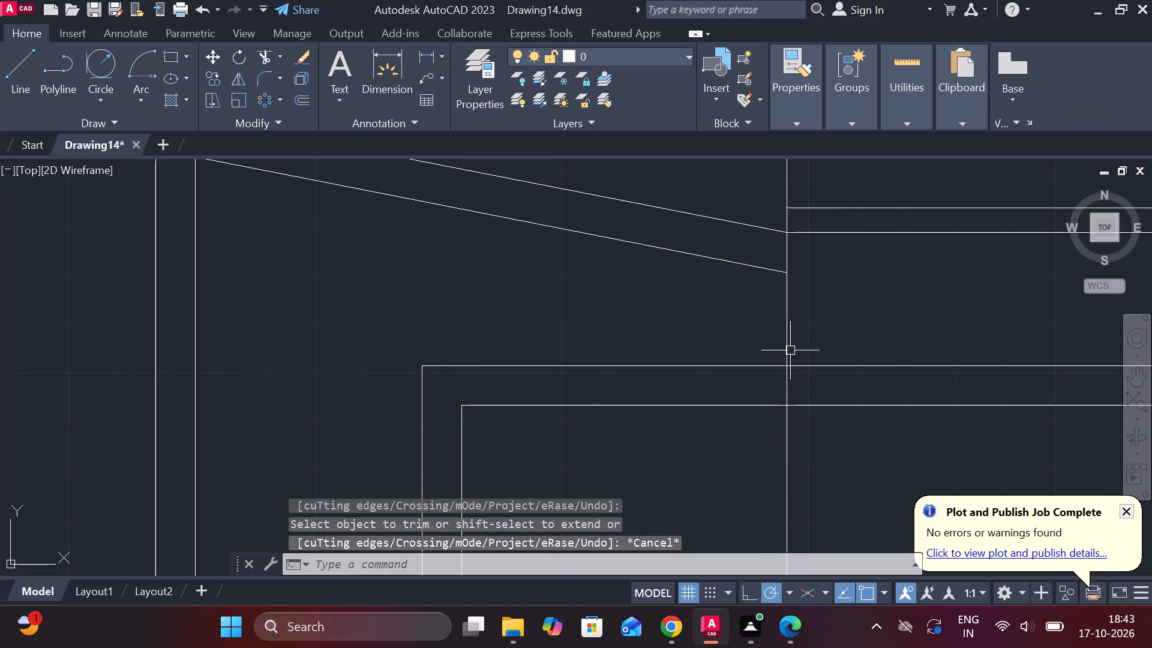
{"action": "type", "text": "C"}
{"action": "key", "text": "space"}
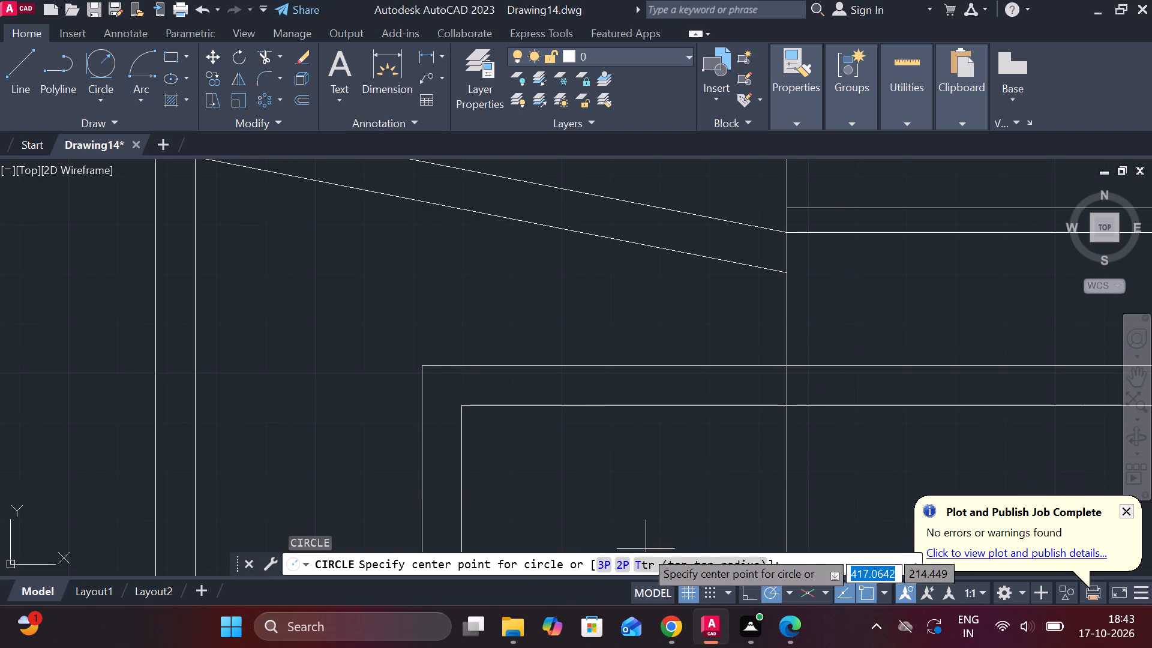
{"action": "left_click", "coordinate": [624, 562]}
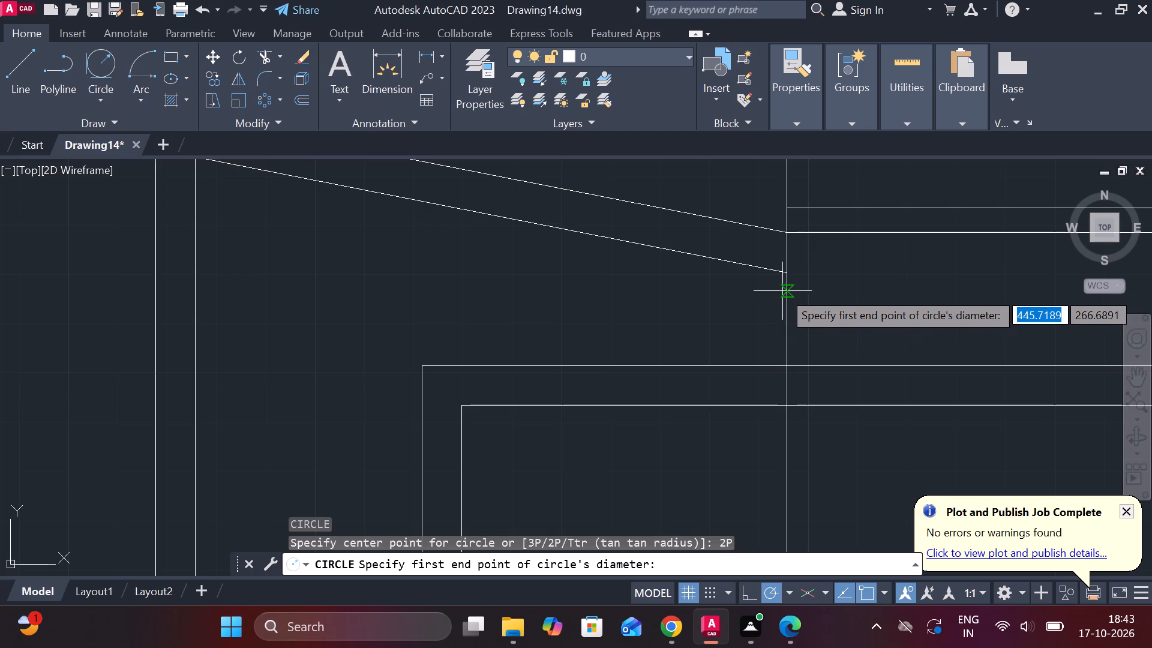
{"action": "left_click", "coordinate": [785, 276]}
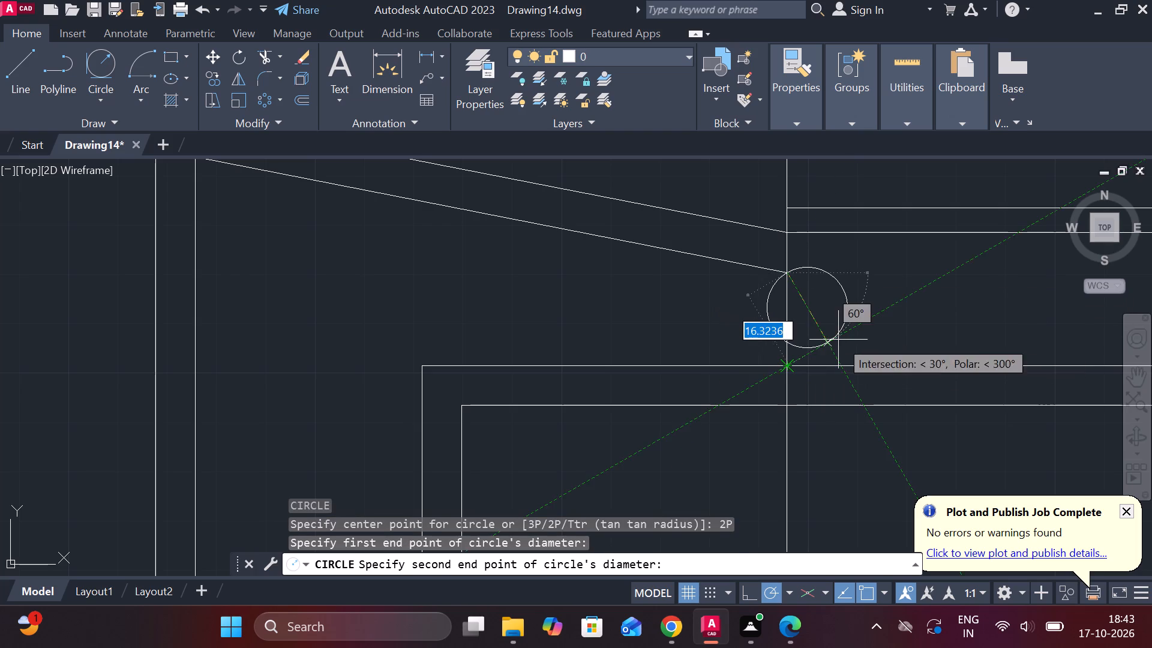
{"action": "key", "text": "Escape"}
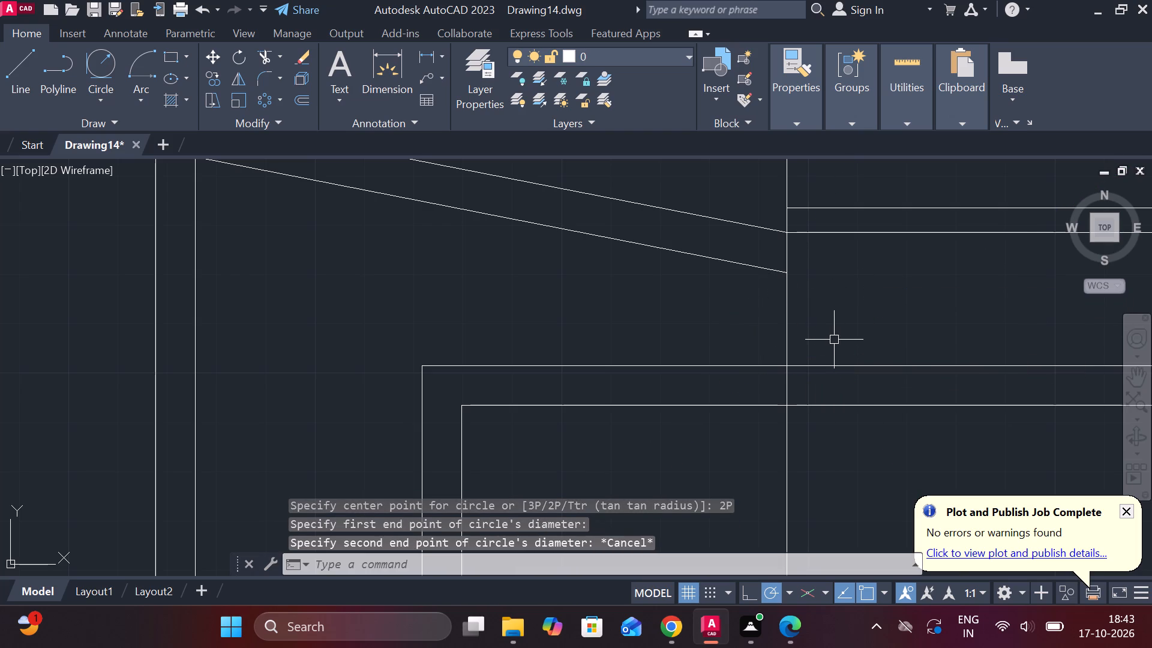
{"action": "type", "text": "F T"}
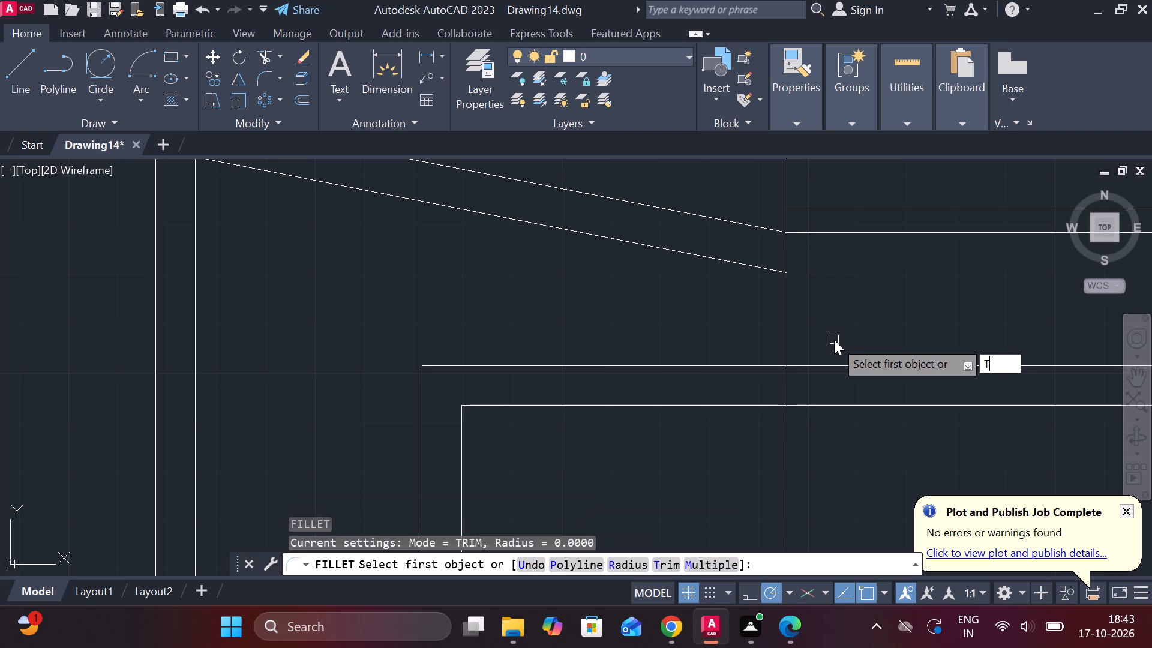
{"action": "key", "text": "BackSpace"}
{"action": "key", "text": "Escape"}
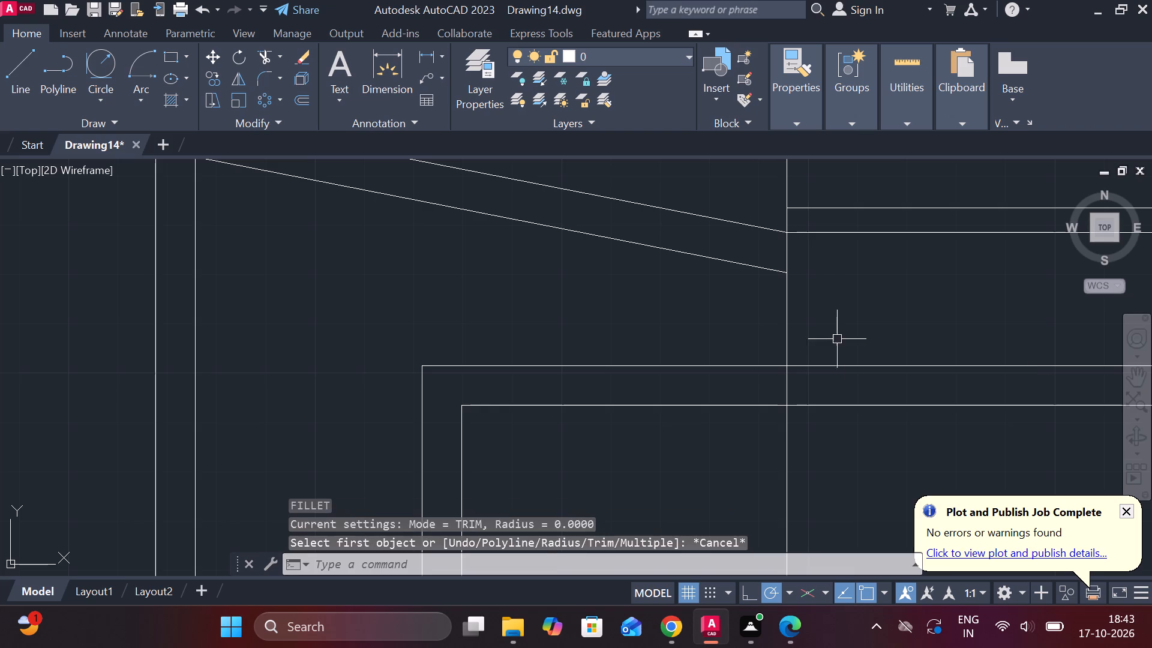
Trim the upper horizontal line beyond the upright portion's right vertical, and that vertical between the two horizontal lines.
{"action": "type", "text": "TR"}
{"action": "key", "text": "space"}
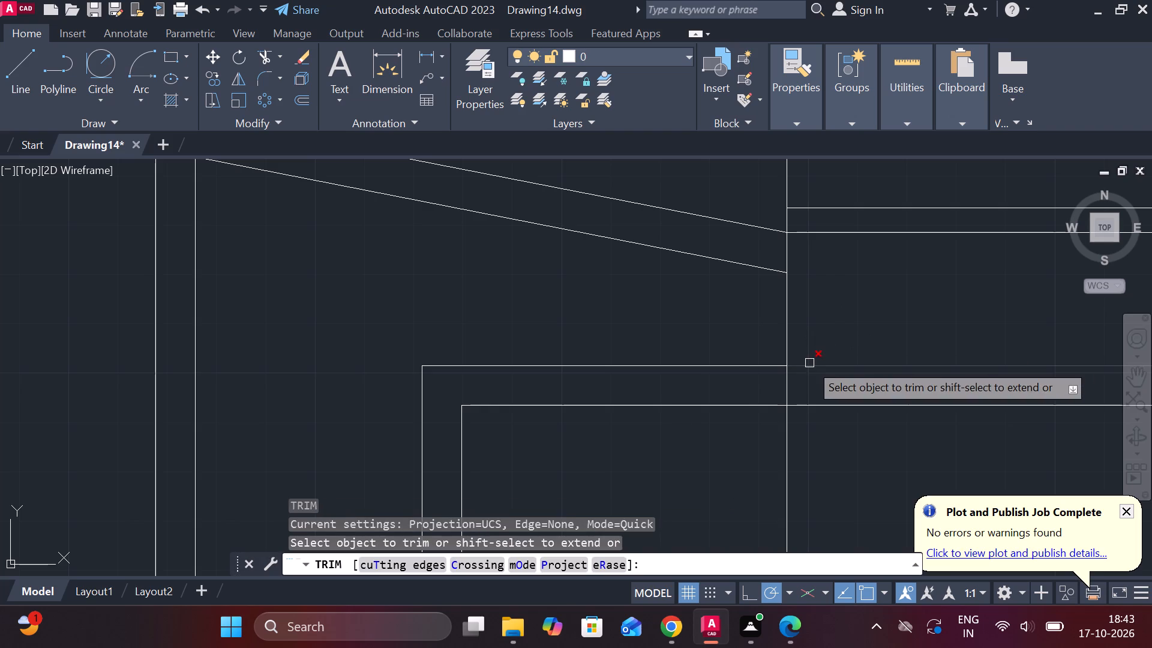
{"action": "double_click", "coordinate": [809, 363]}
{"action": "left_click", "coordinate": [787, 386]}
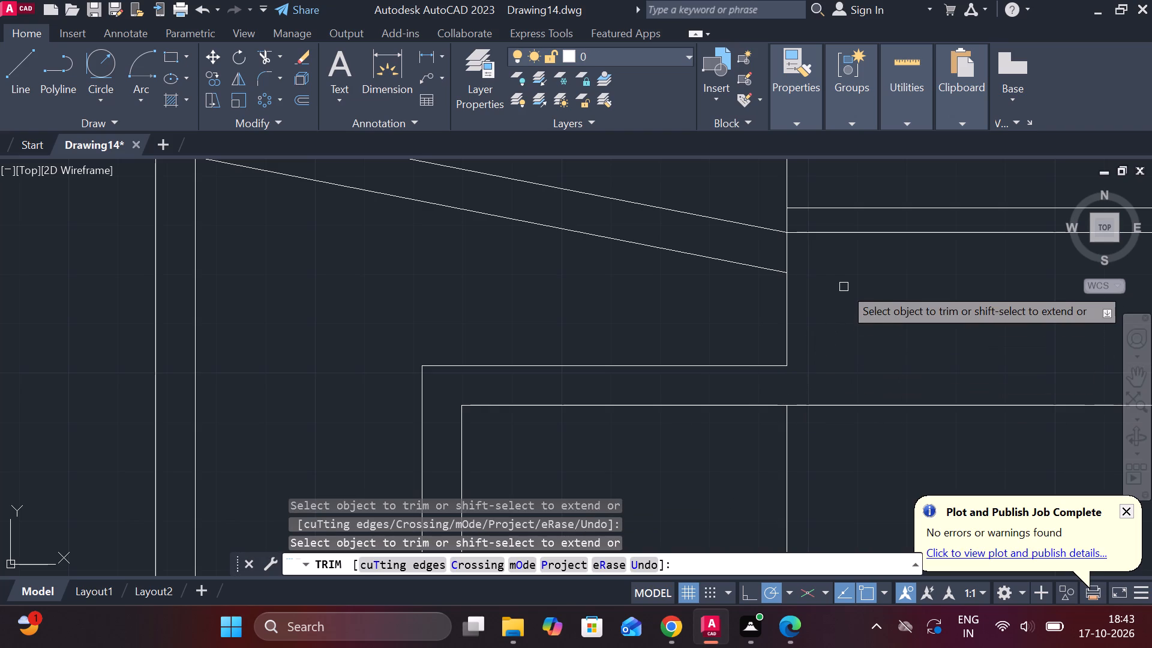
{"action": "key", "text": "Escape"}
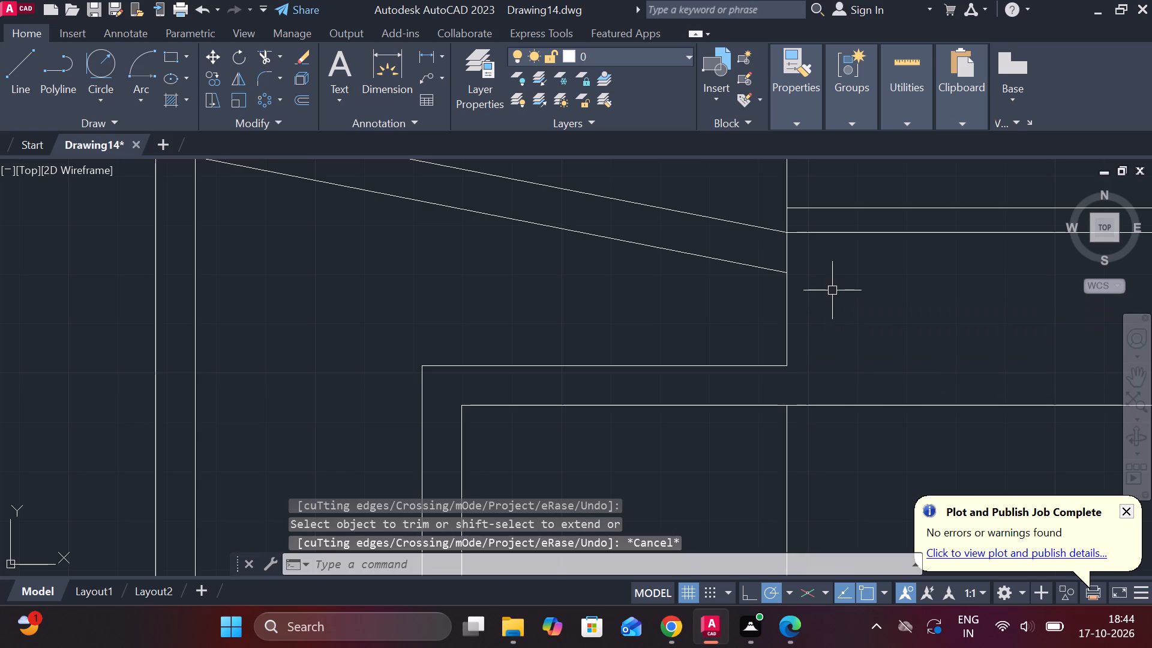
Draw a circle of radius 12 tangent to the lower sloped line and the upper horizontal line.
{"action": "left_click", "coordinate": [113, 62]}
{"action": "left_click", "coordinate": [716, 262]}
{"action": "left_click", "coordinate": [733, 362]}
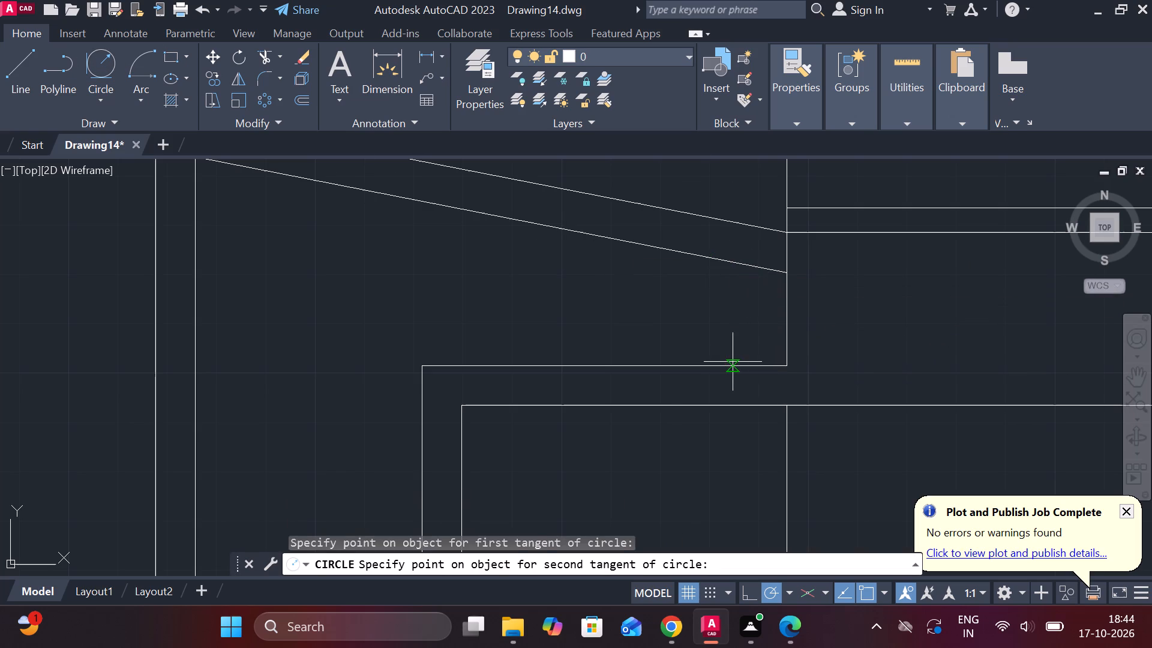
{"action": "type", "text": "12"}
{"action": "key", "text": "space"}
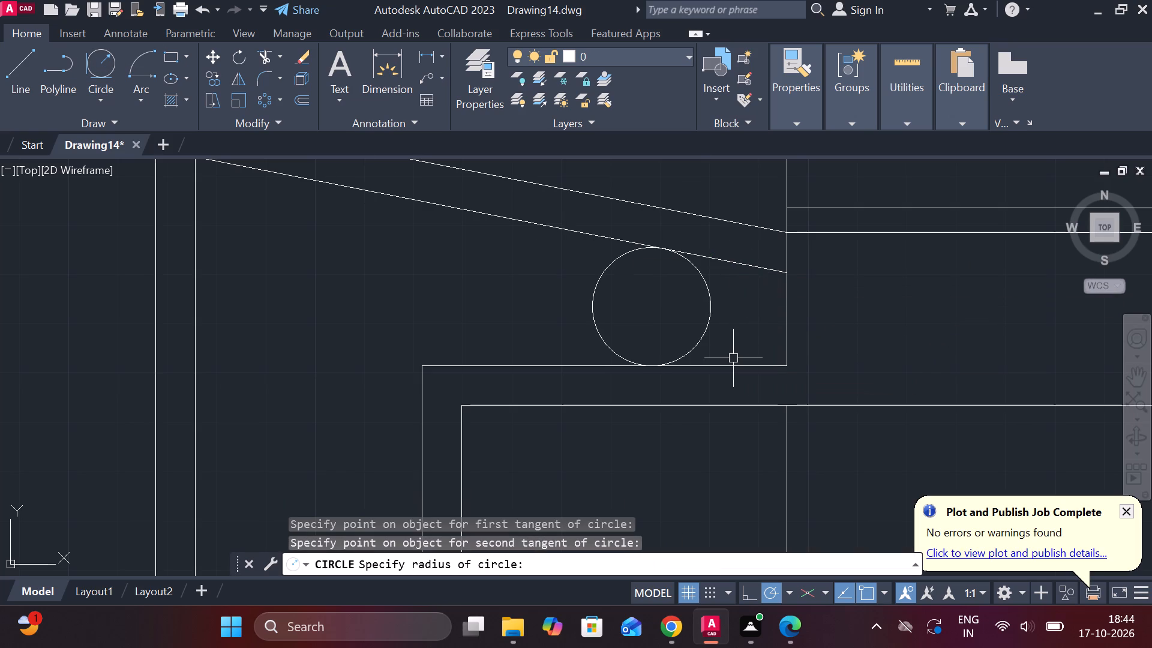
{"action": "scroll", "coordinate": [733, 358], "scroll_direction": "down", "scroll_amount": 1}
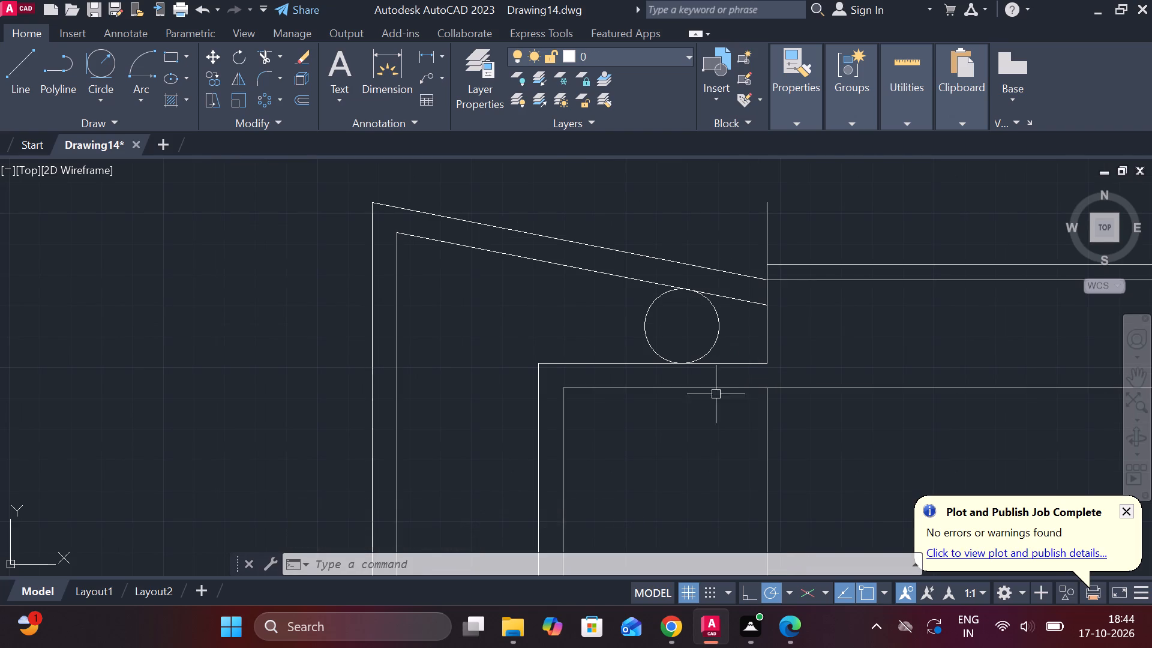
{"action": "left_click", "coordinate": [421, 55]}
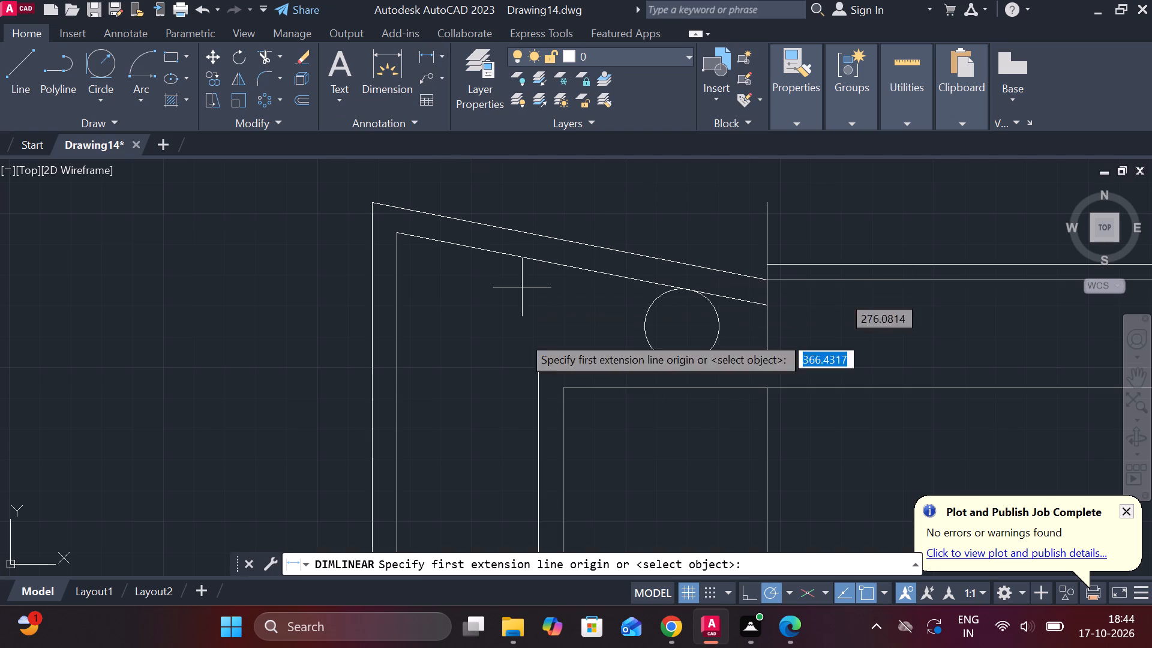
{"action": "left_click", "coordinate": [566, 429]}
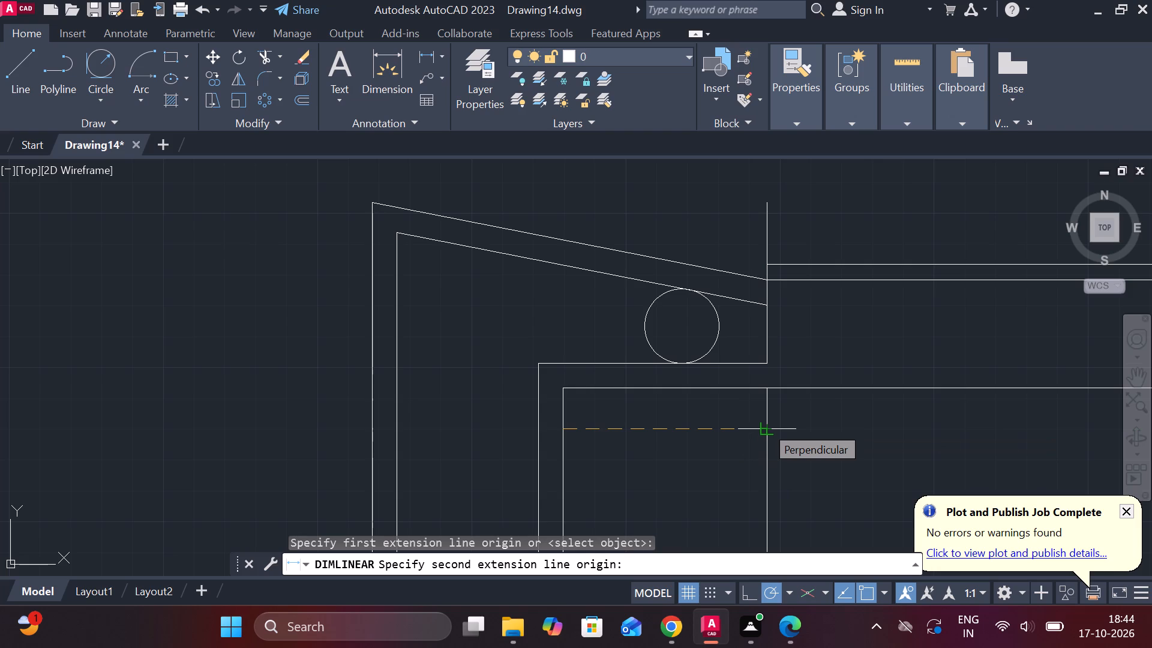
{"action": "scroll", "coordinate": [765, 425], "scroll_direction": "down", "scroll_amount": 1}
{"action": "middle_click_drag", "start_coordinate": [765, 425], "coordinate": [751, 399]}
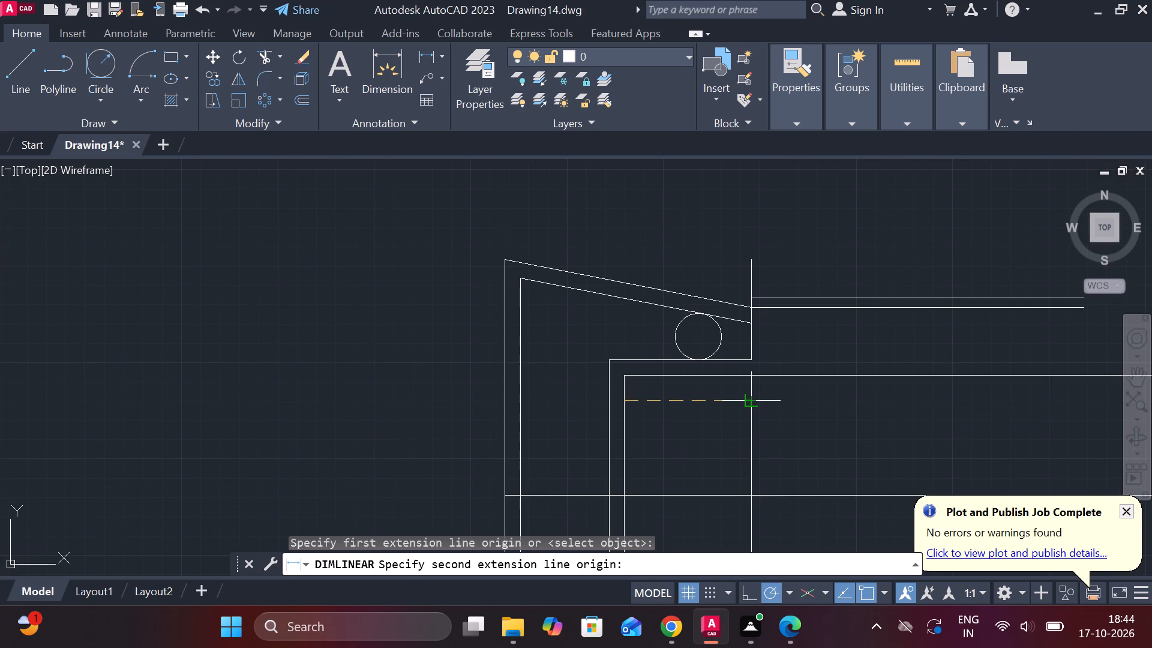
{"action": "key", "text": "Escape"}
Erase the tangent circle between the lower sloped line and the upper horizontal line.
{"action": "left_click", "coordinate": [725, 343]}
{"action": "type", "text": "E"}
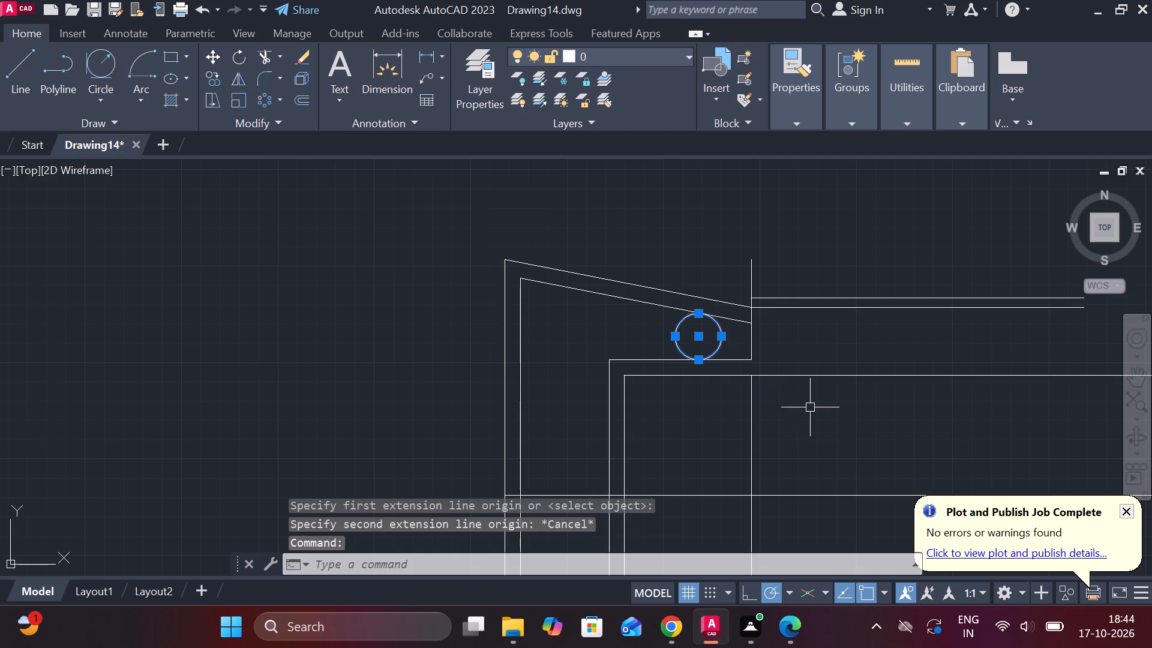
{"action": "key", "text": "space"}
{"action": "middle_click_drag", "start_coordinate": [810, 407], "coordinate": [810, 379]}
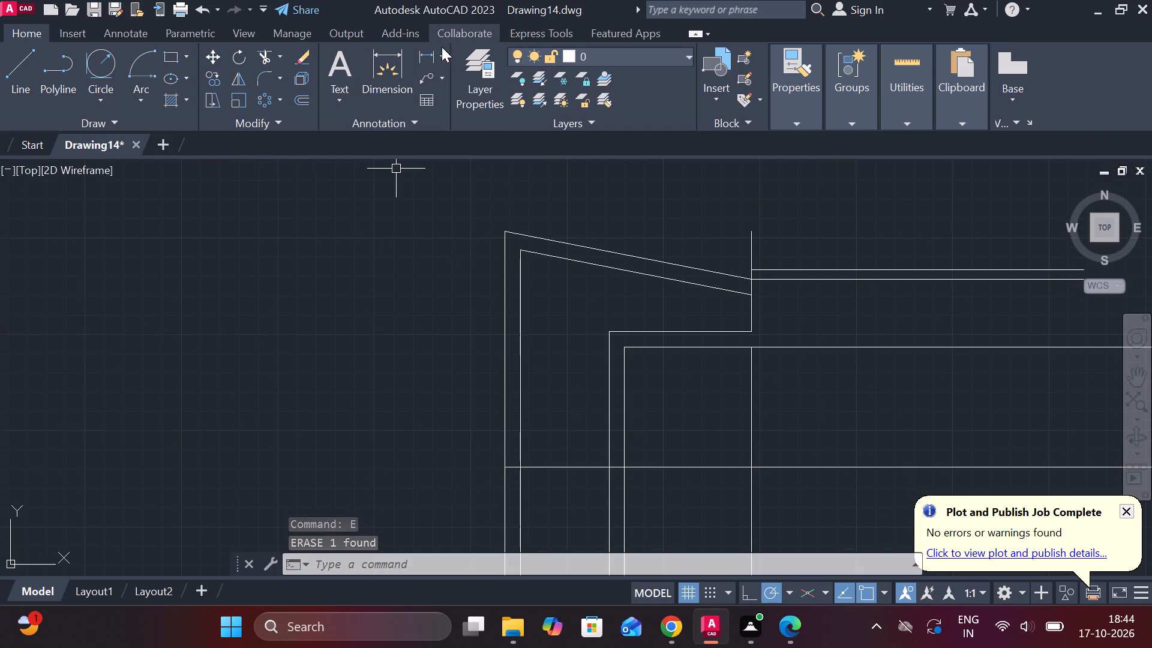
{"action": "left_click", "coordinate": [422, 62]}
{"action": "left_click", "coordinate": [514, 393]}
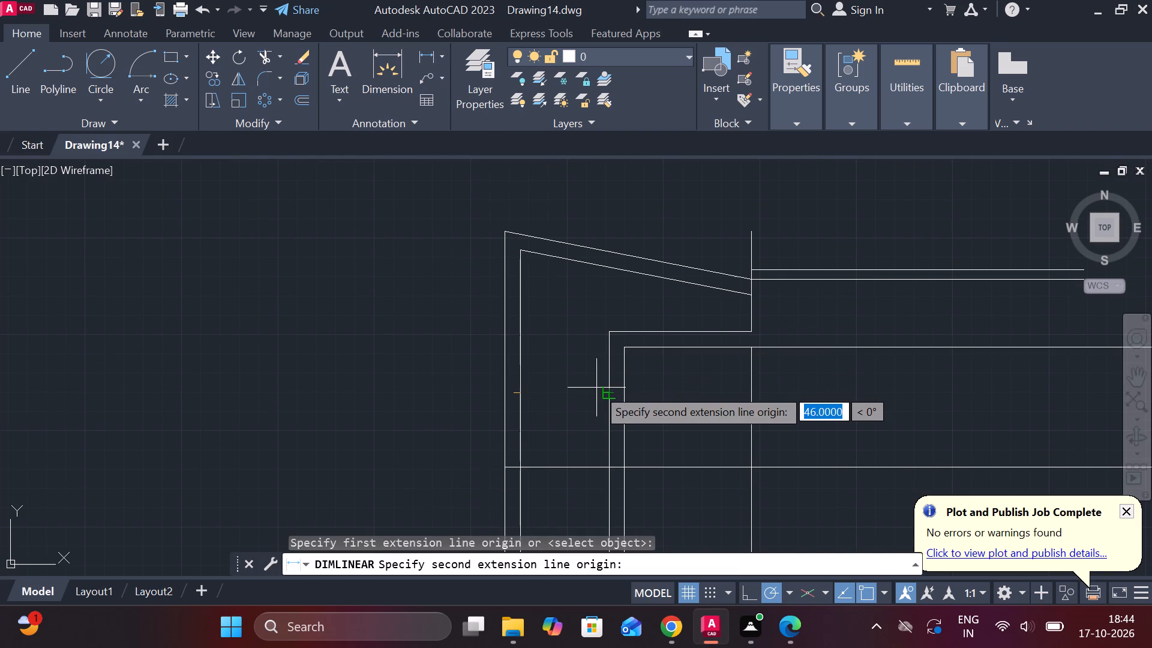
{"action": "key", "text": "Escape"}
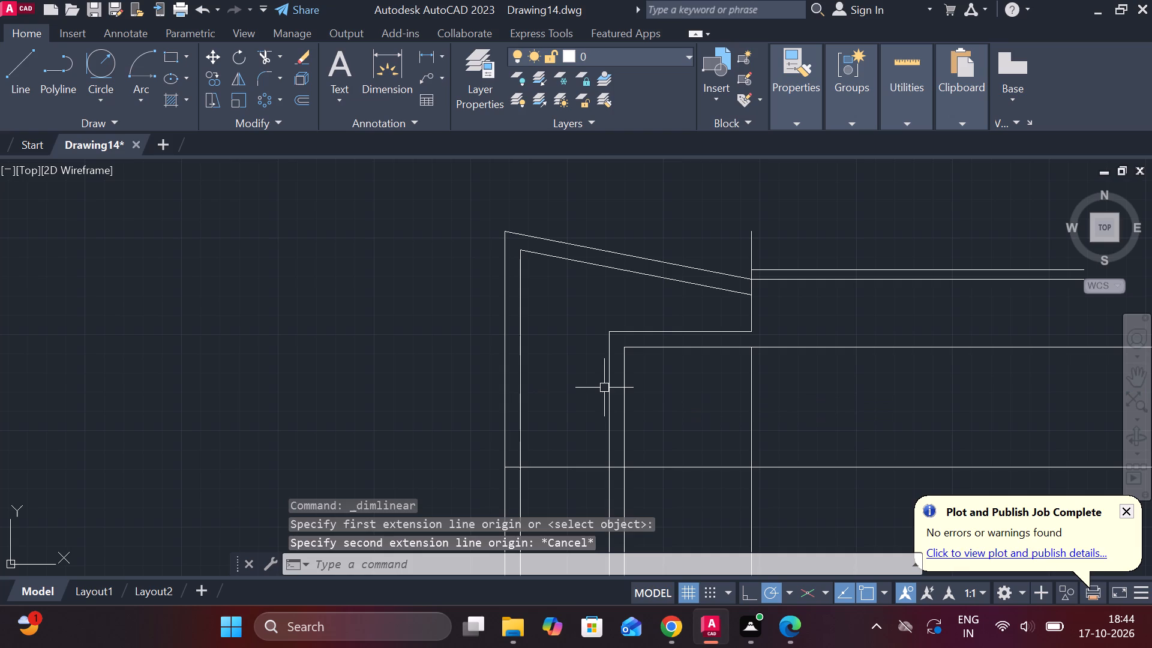
Erase the long vertical line that continues down from the lower horizontal line beneath the upright portion's right edge.
{"action": "left_click", "coordinate": [751, 393]}
{"action": "key", "text": "0"}
{"action": "key", "text": "Return"}
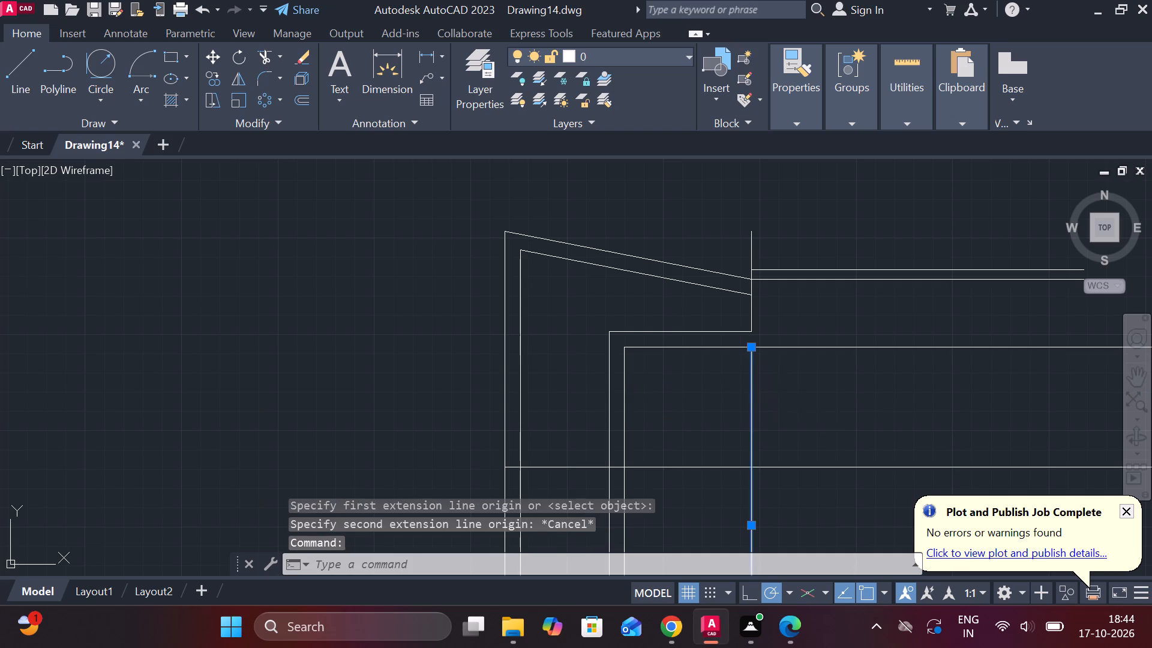
{"action": "key", "text": "Escape"}
{"action": "left_click", "coordinate": [751, 395]}
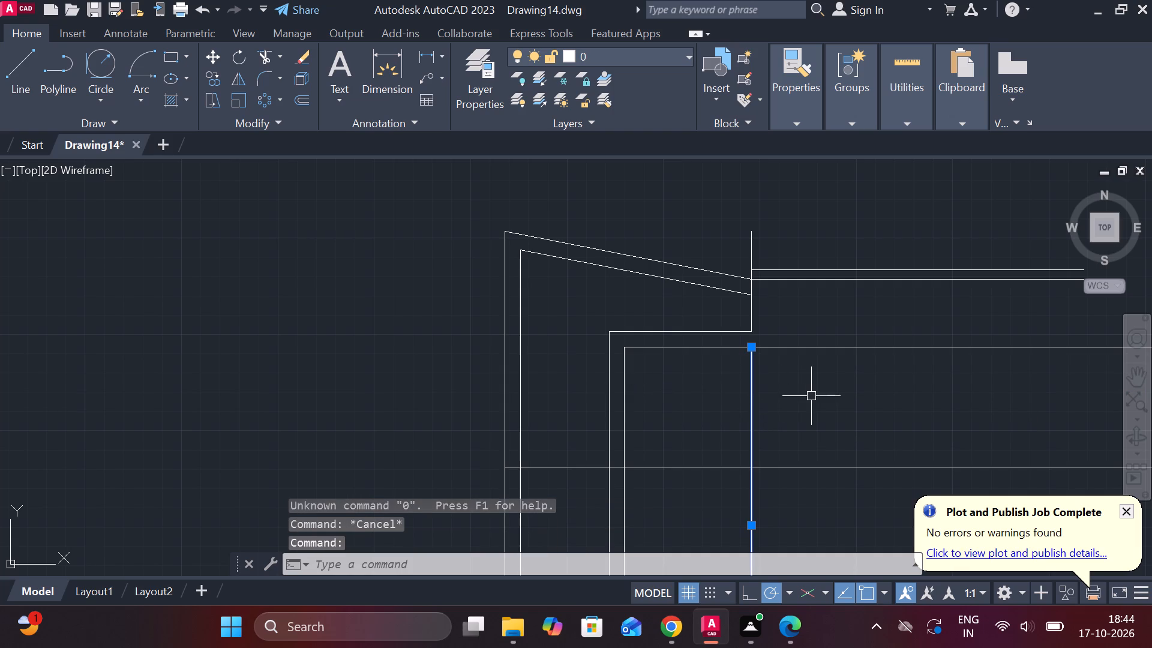
{"action": "type", "text": "E"}
{"action": "key", "text": "space"}
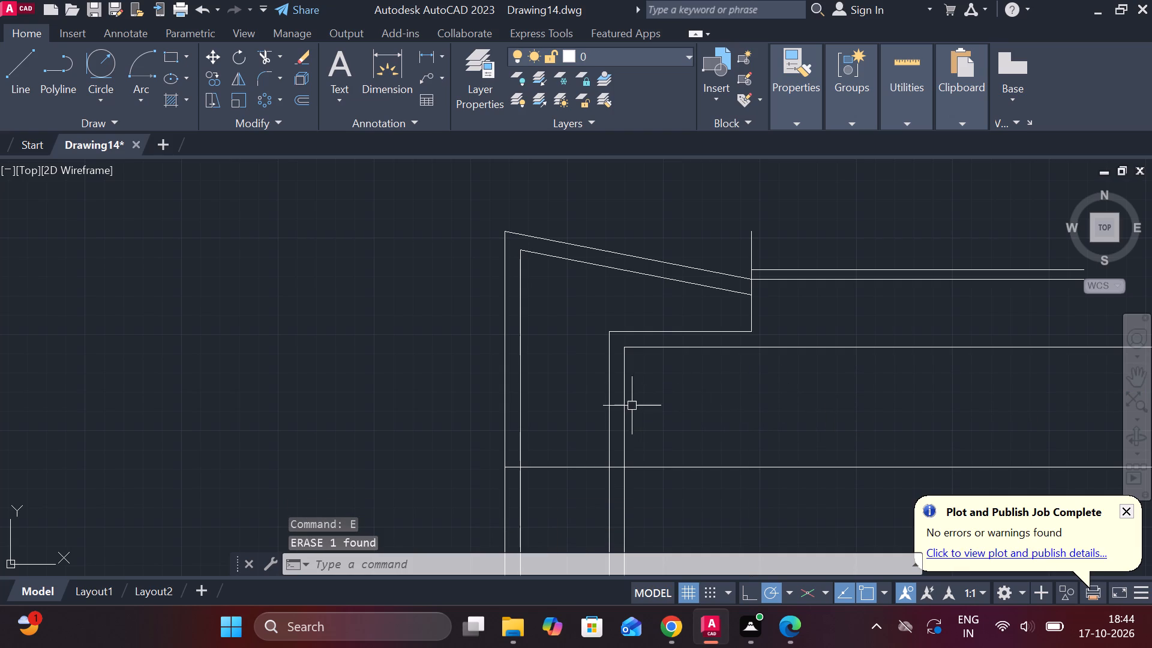
Offset the inner divider's vertical line 75 units to the right.
{"action": "left_click", "coordinate": [622, 399]}
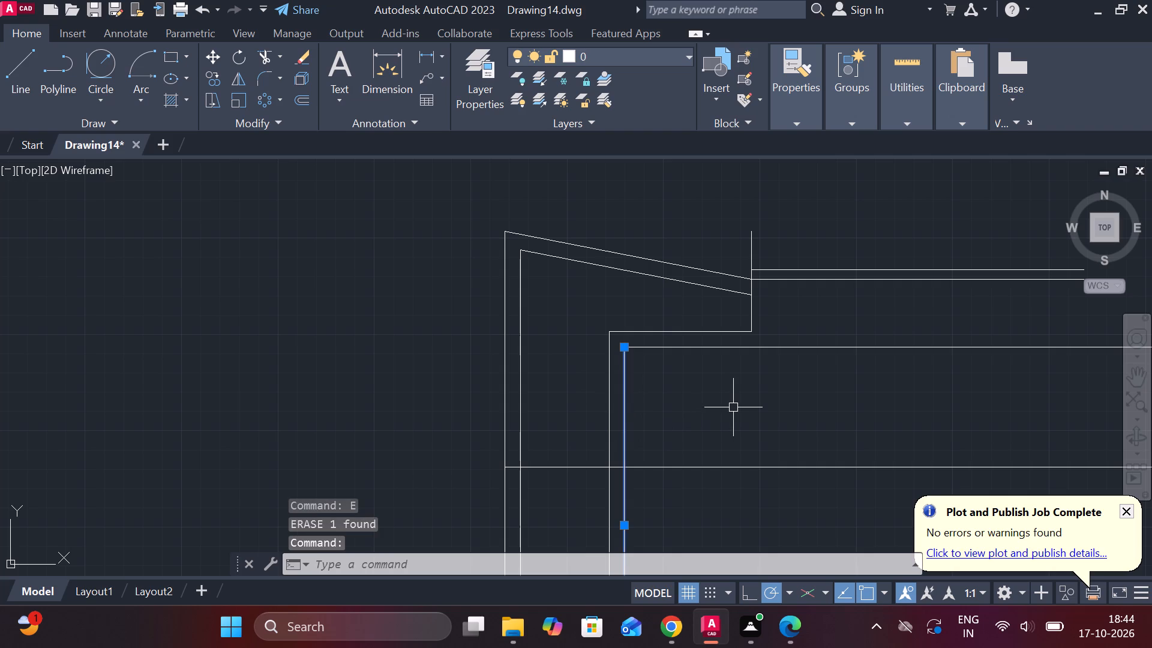
{"action": "key", "text": "0"}
{"action": "key", "text": "BackSpace"}
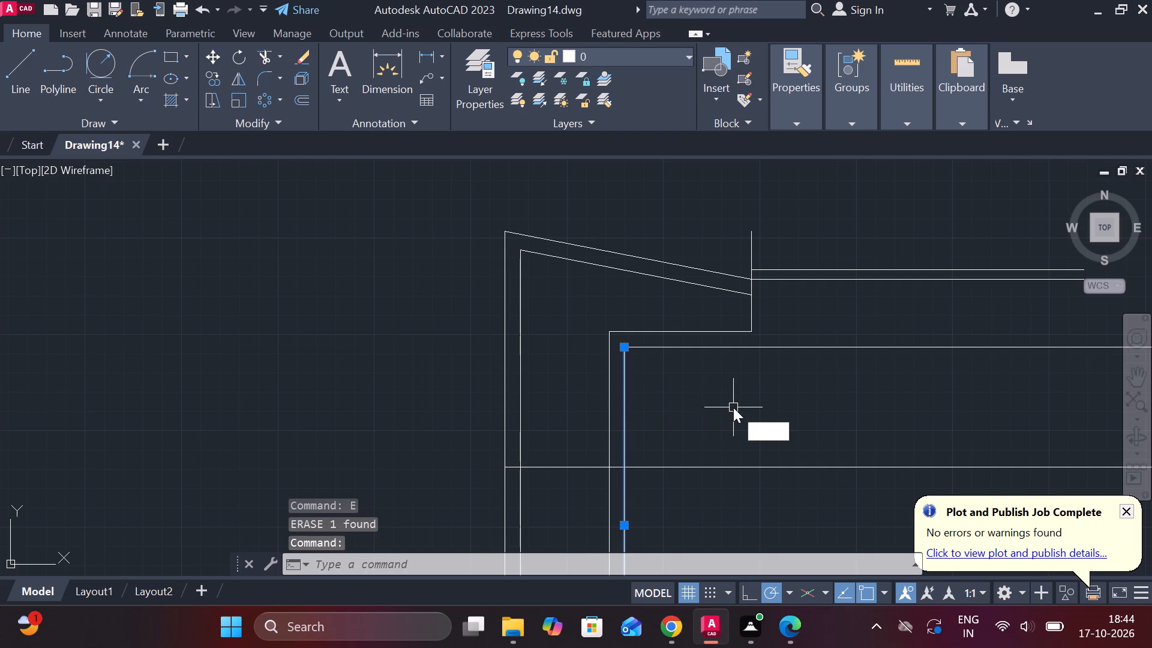
{"action": "key", "text": "o"}
{"action": "key", "text": "Return"}
{"action": "key", "text": "Return"}
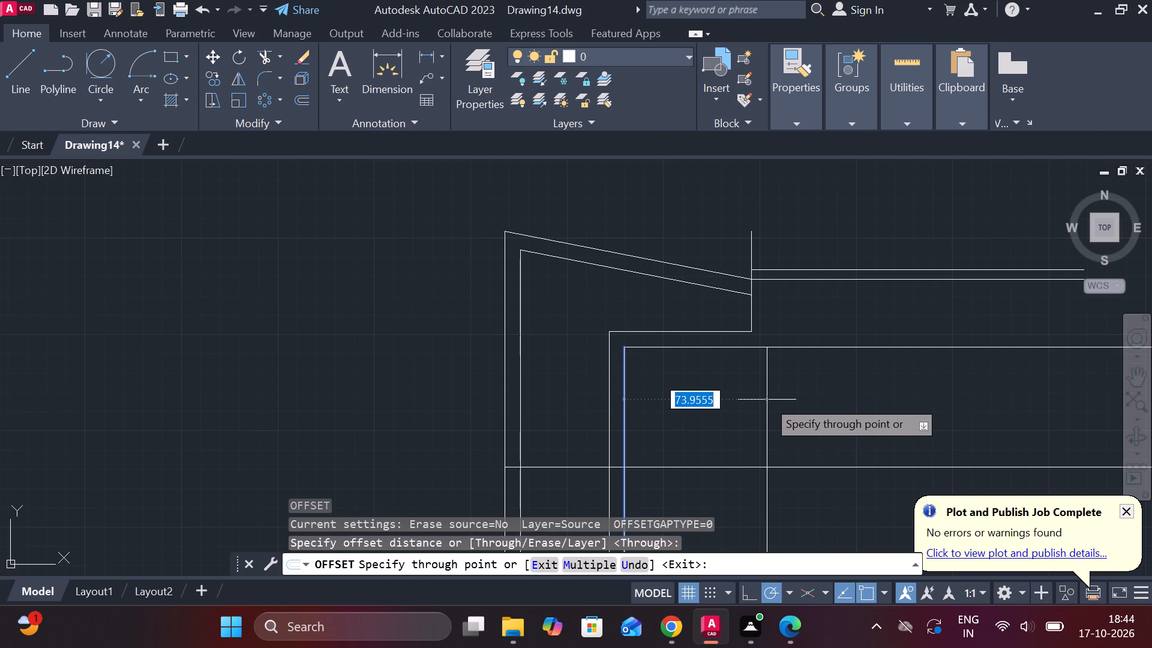
{"action": "type", "text": "75"}
{"action": "key", "text": "space"}
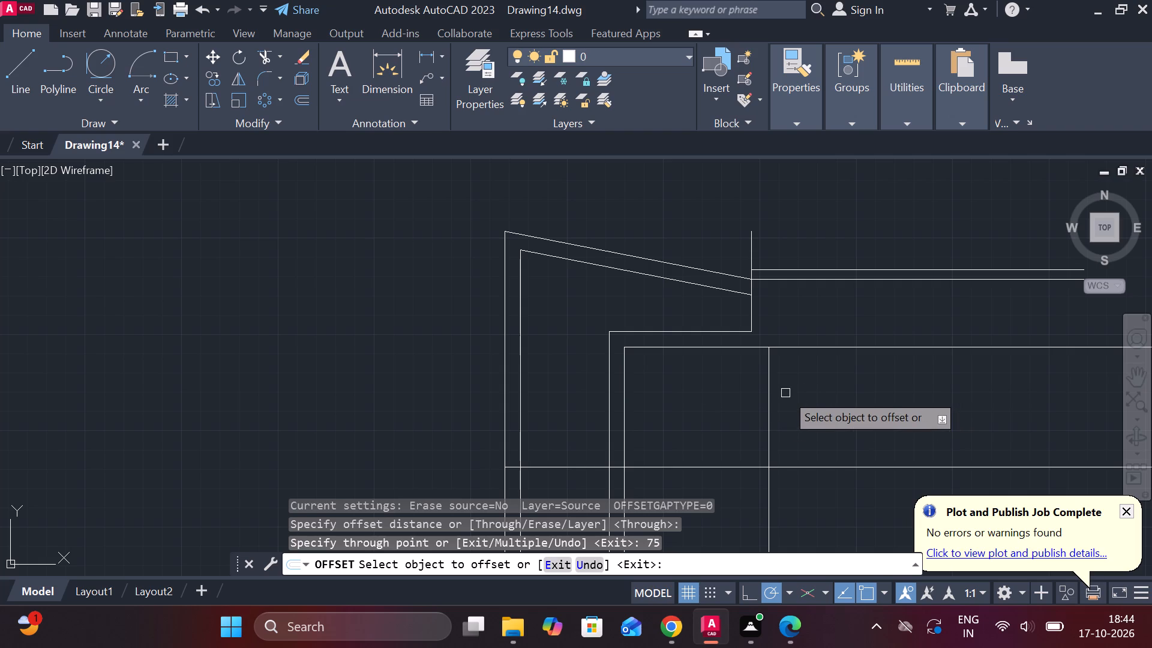
{"action": "middle_click_drag", "start_coordinate": [785, 393], "coordinate": [769, 392]}
{"action": "key", "text": "Escape"}
Stretch the offset vertical's upper end straight up to above the horizontal line pair at the slope's lower end.
{"action": "left_click", "coordinate": [752, 381]}
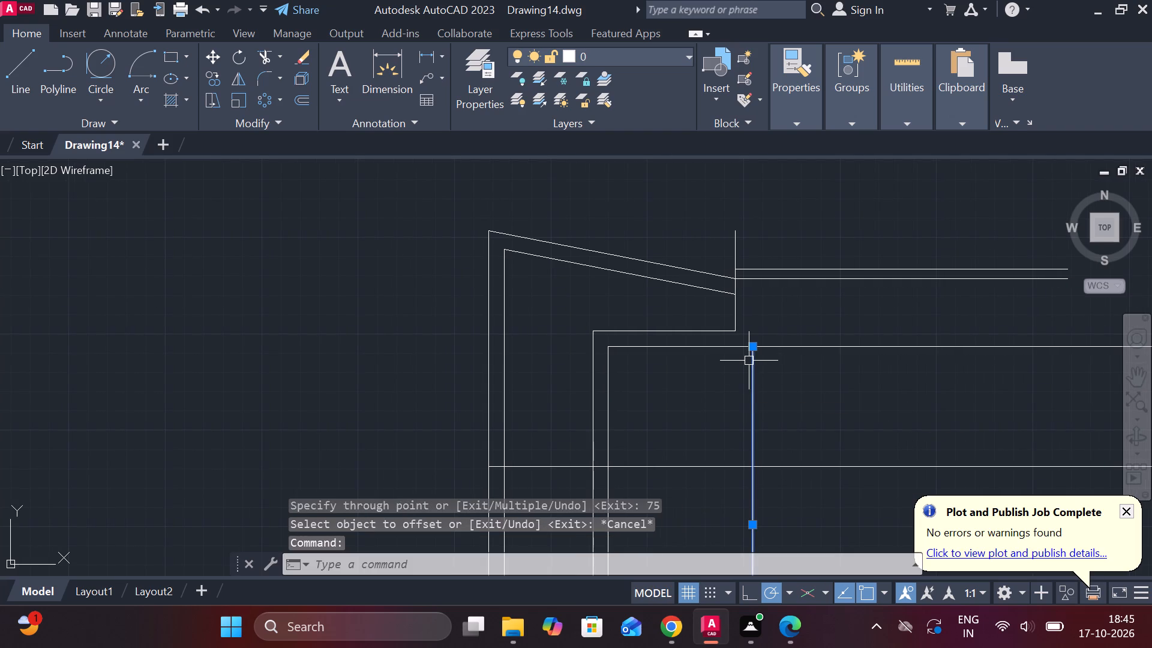
{"action": "left_click", "coordinate": [751, 347]}
{"action": "left_click", "coordinate": [754, 217]}
{"action": "key", "text": "Escape"}
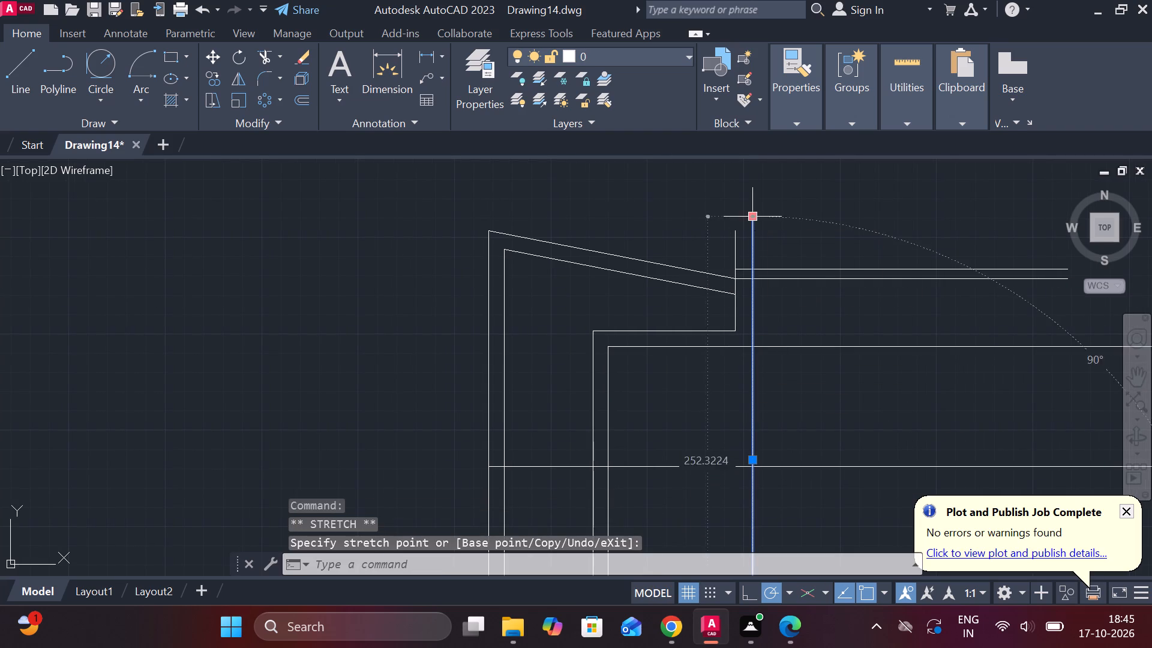
{"action": "scroll", "coordinate": [773, 299], "scroll_direction": "up", "scroll_amount": 2}
{"action": "key", "text": "Escape"}
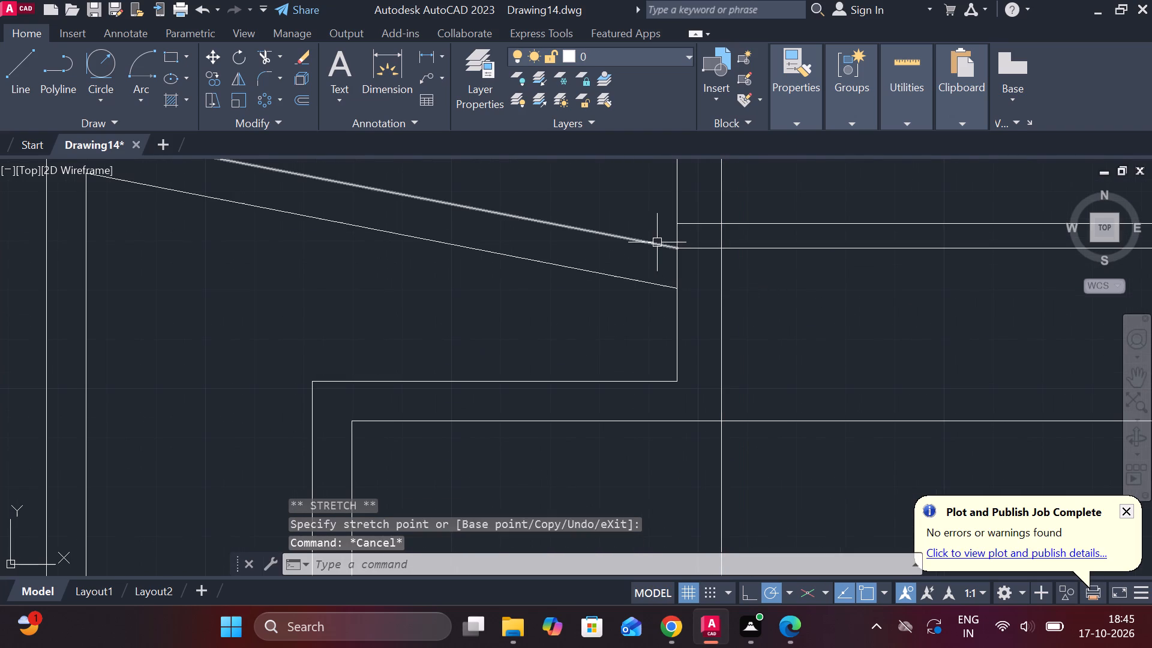
Lengthen the upper sloped line along its own direction past the offset vertical.
{"action": "left_click", "coordinate": [655, 241]}
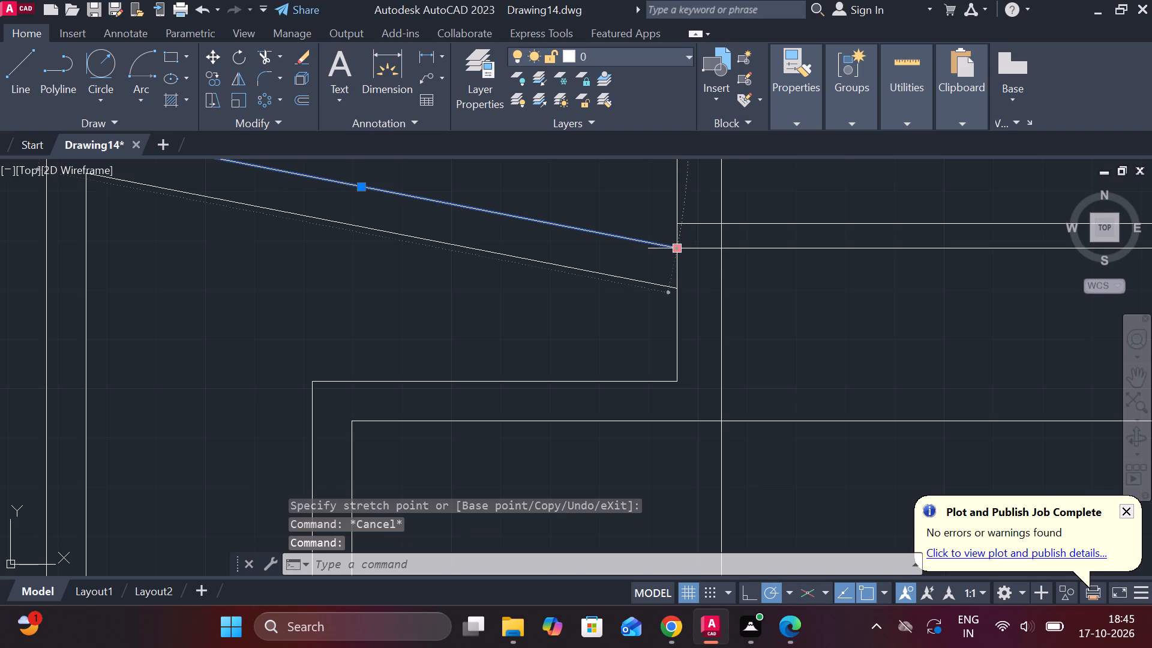
{"action": "left_click", "coordinate": [680, 248]}
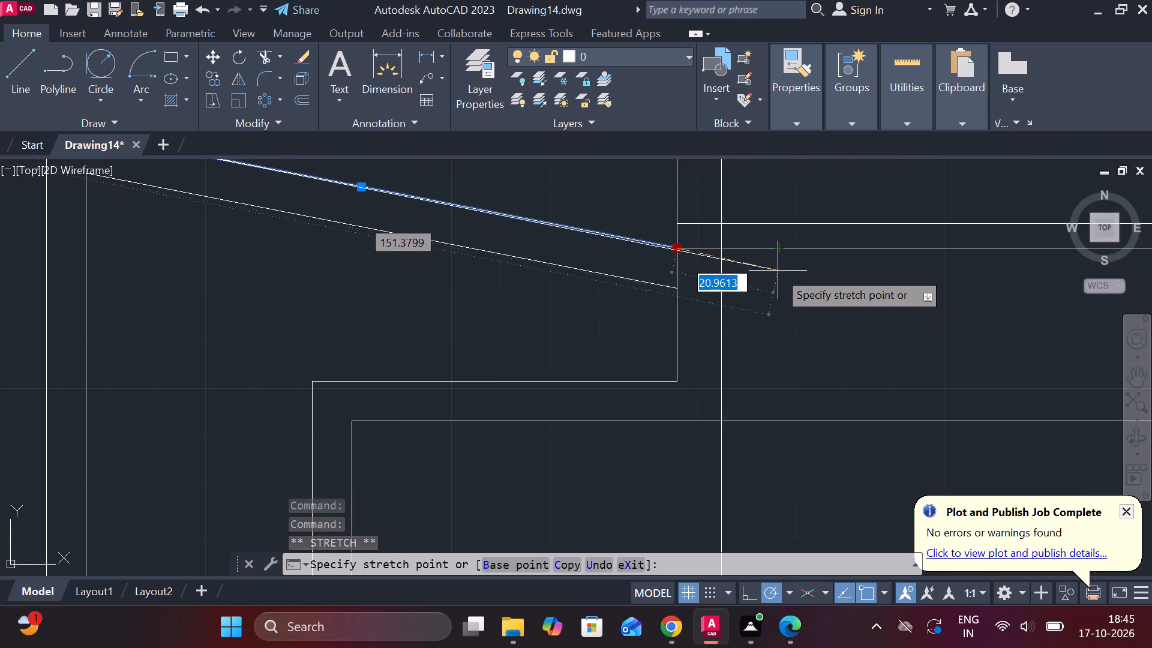
{"action": "key", "text": "Escape"}
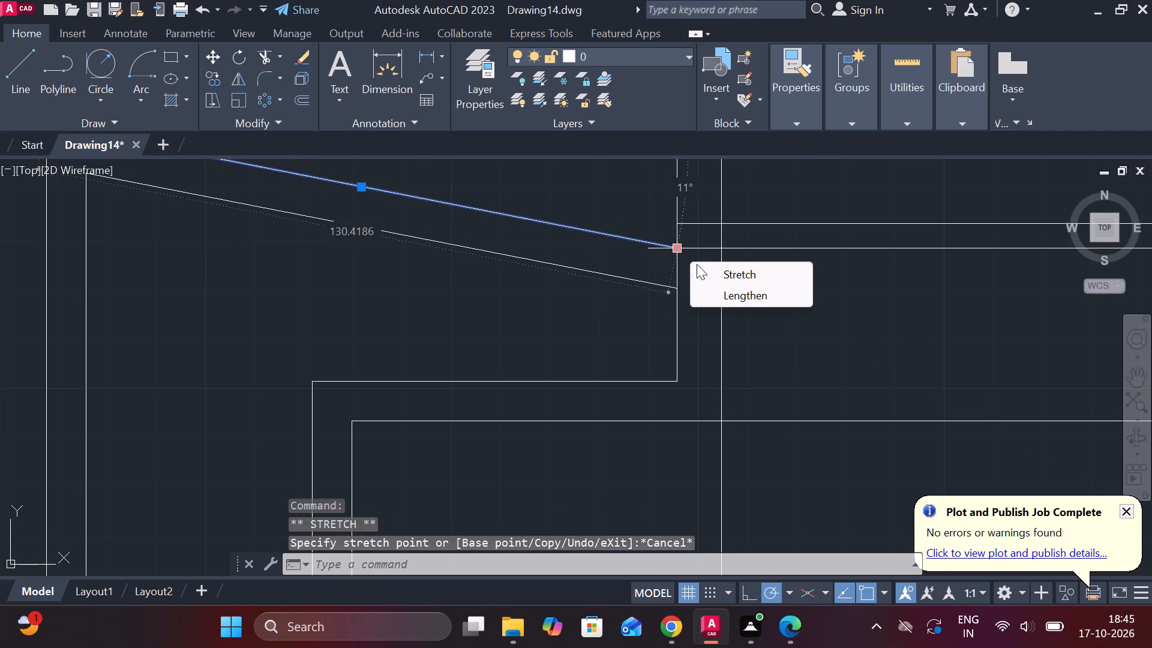
{"action": "left_click", "coordinate": [722, 294]}
{"action": "left_click", "coordinate": [789, 295]}
{"action": "key", "text": "Escape"}
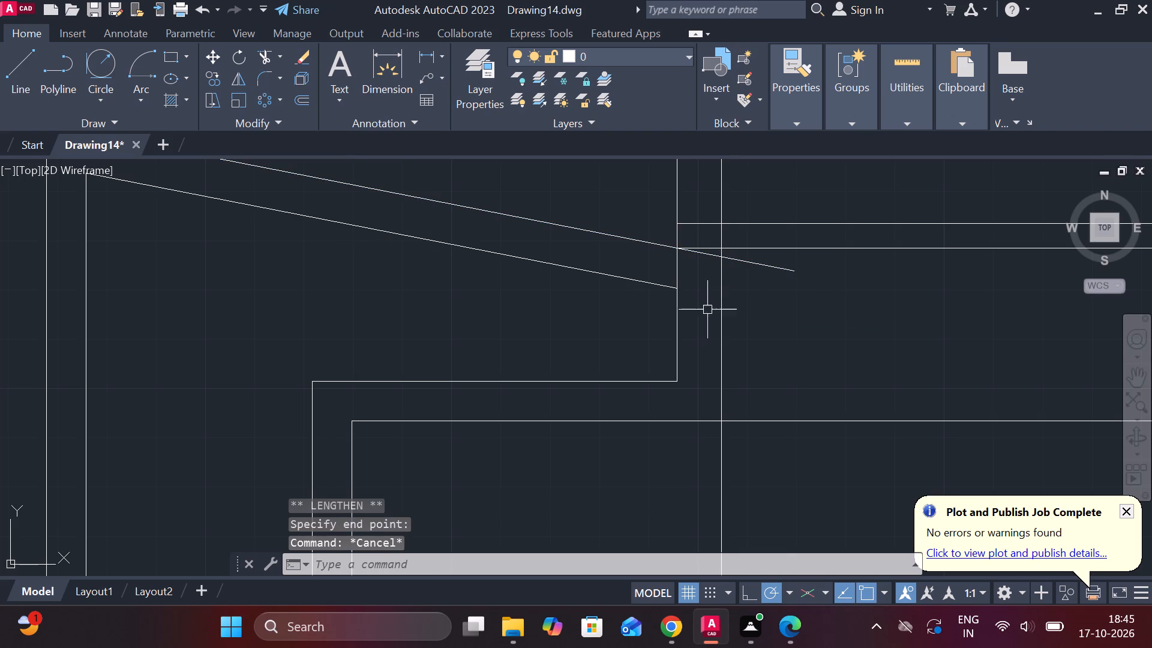
Erase the old right vertical of the upright portion, just left of the offset vertical.
{"action": "scroll", "coordinate": [698, 329], "scroll_direction": "down", "scroll_amount": 1}
{"action": "scroll", "coordinate": [700, 332], "scroll_direction": "up", "scroll_amount": 1}
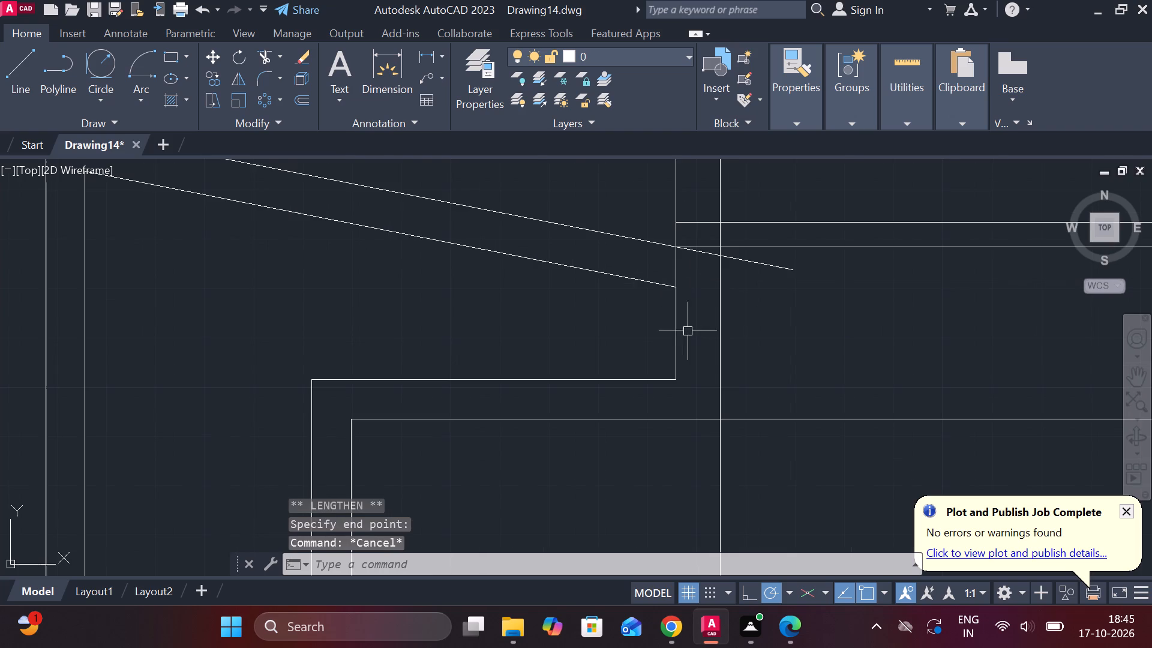
{"action": "left_click", "coordinate": [680, 317]}
{"action": "type", "text": "E"}
{"action": "key", "text": "space"}
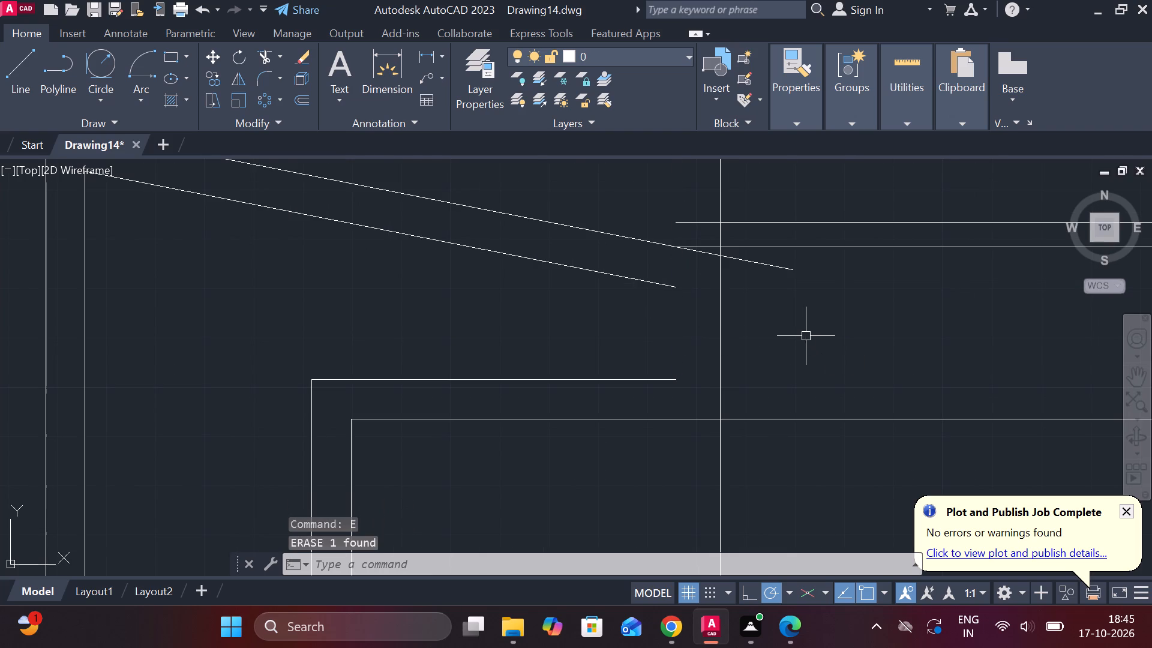
Lengthen the lower sloped line and the upper horizontal divider line past the offset vertical.
{"action": "scroll", "coordinate": [793, 354], "scroll_direction": "down", "scroll_amount": 1}
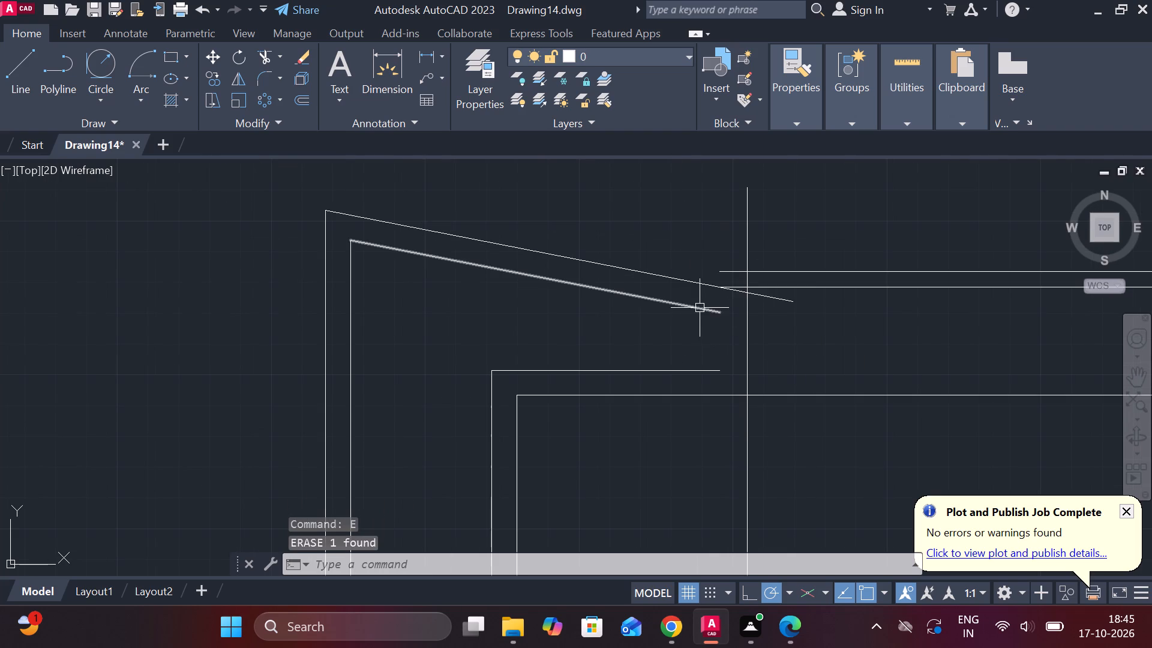
{"action": "left_click", "coordinate": [698, 305]}
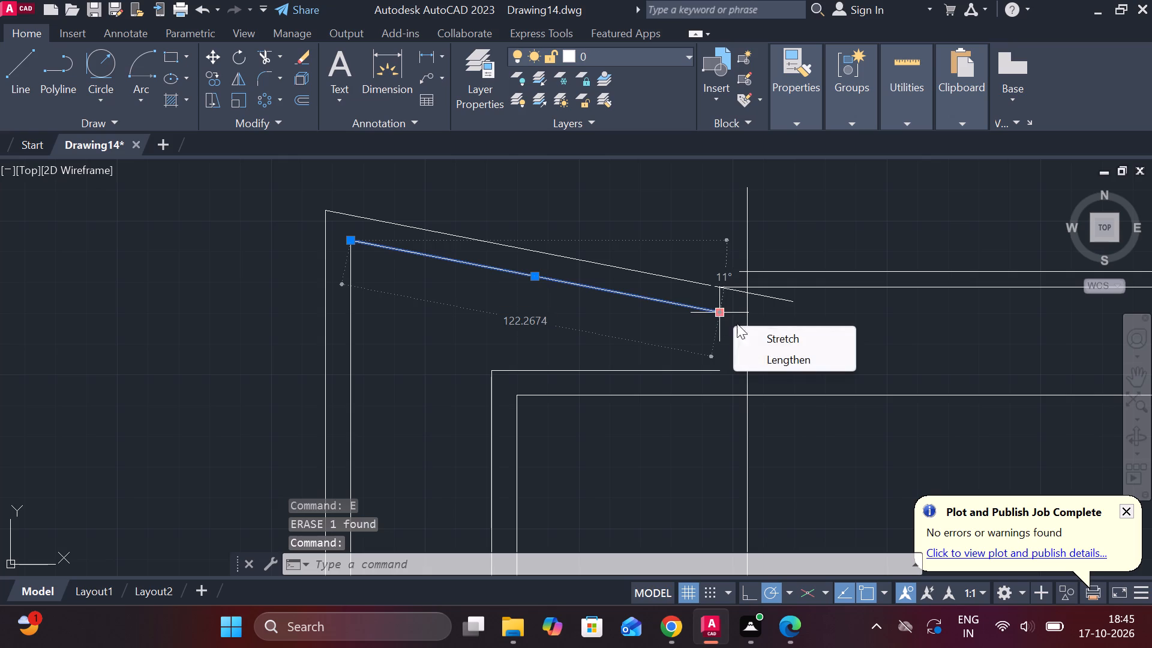
{"action": "left_click", "coordinate": [775, 359]}
{"action": "left_click", "coordinate": [805, 354]}
{"action": "key", "text": "Escape"}
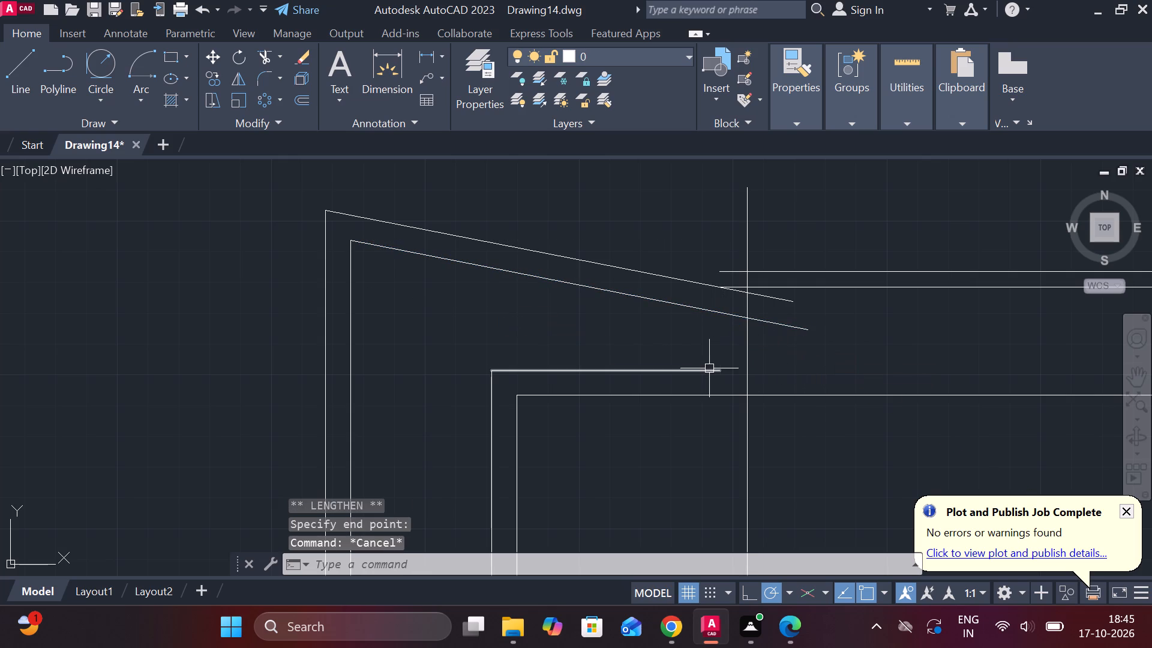
{"action": "left_click", "coordinate": [708, 368]}
{"action": "left_click", "coordinate": [775, 413]}
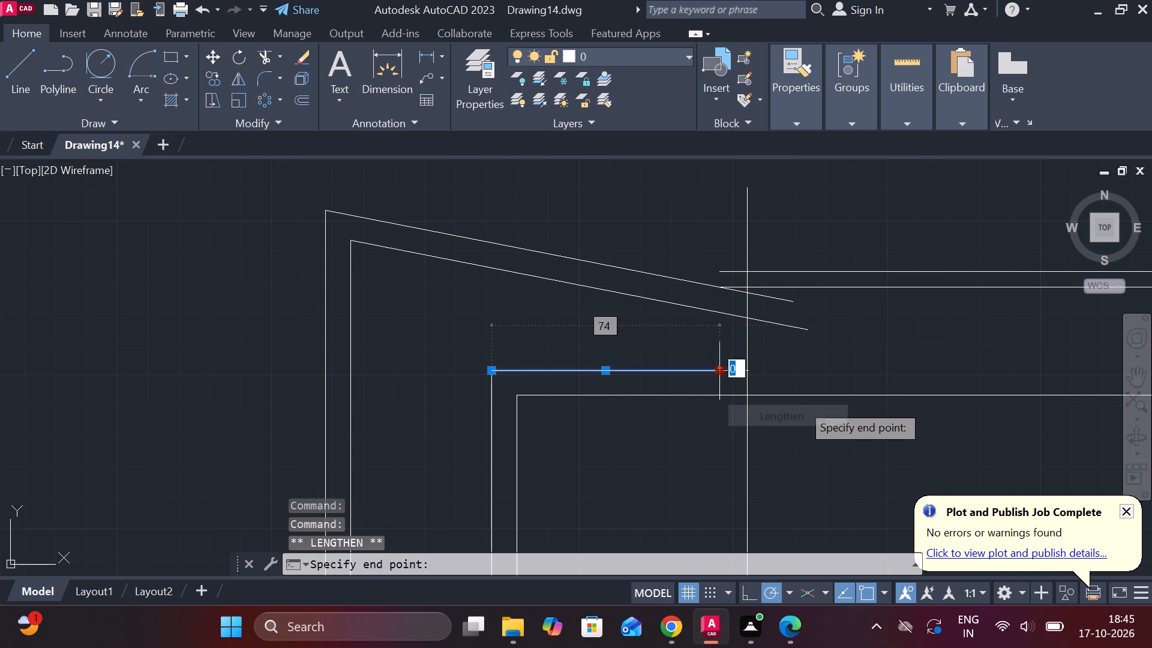
{"action": "left_click", "coordinate": [810, 402]}
{"action": "key", "text": "Escape"}
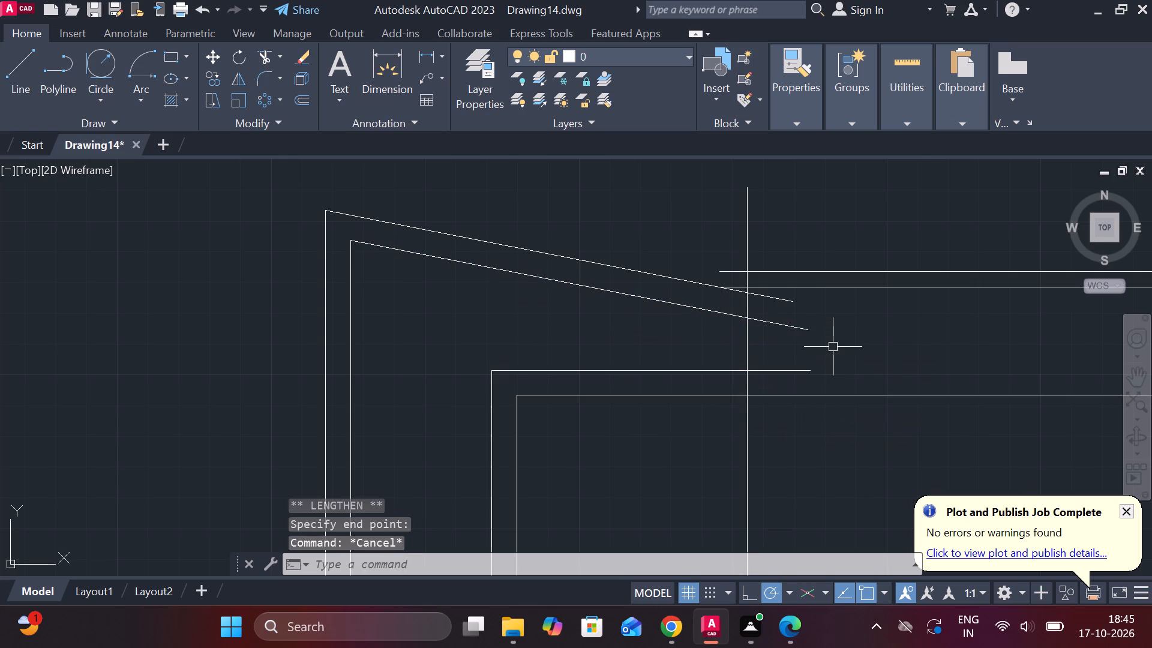
Trim both sloped lines and the upper horizontal divider line where they extend beyond the offset vertical.
{"action": "type", "text": "TR"}
{"action": "key", "text": "space"}
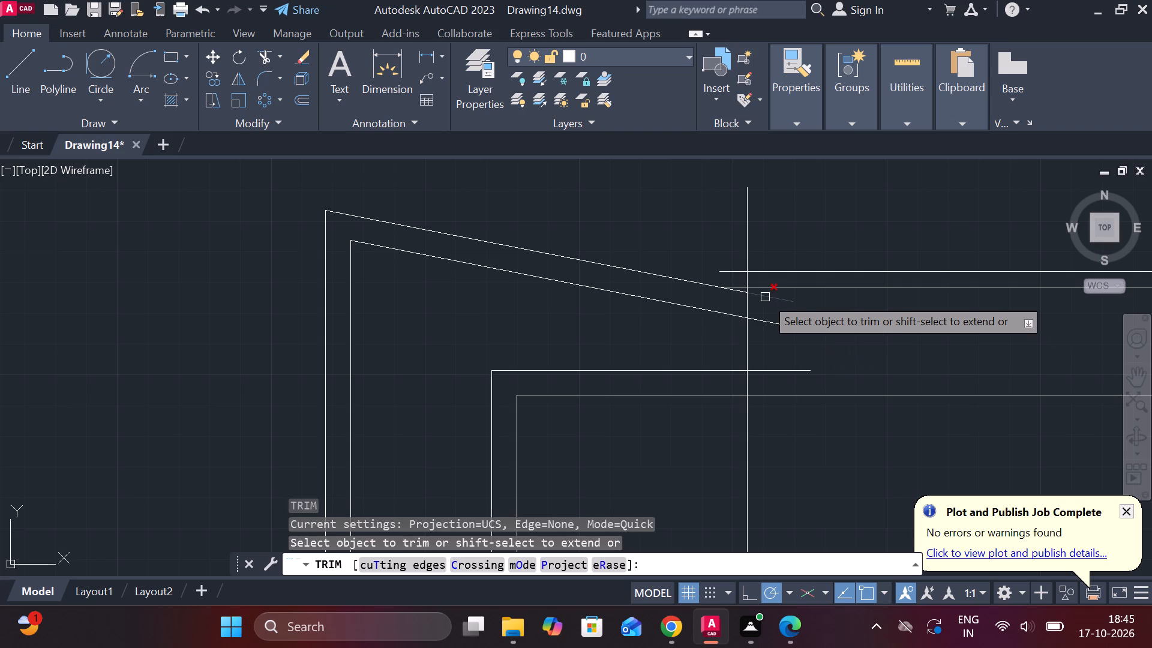
{"action": "left_click", "coordinate": [765, 297]}
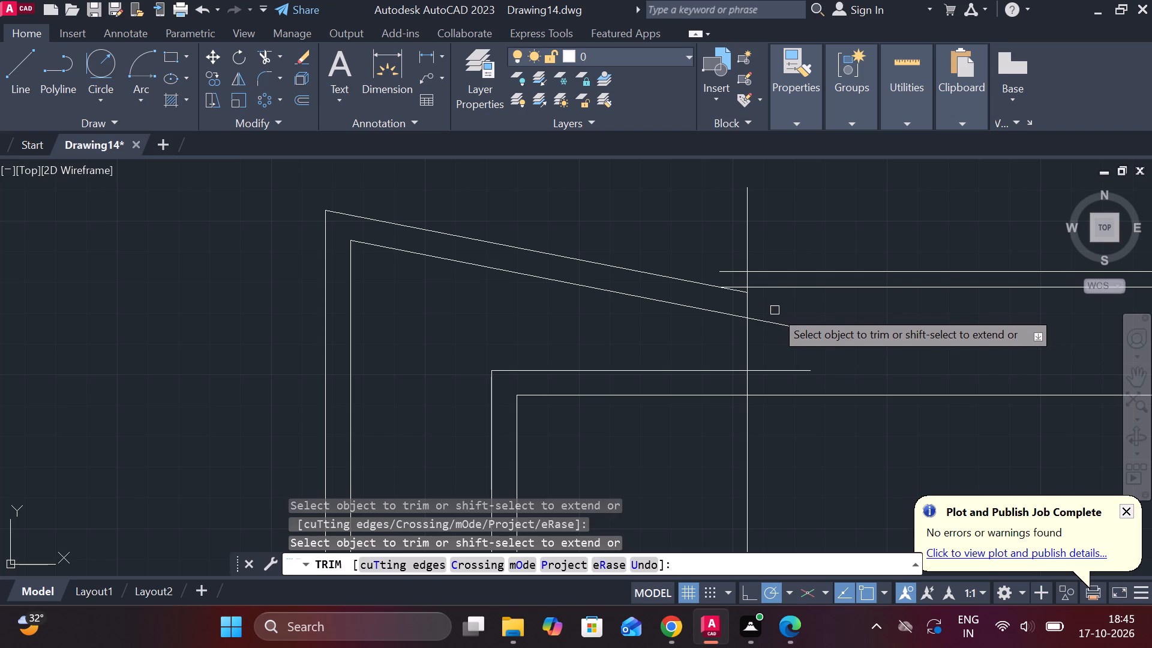
{"action": "scroll", "coordinate": [761, 276], "scroll_direction": "up", "scroll_amount": 1}
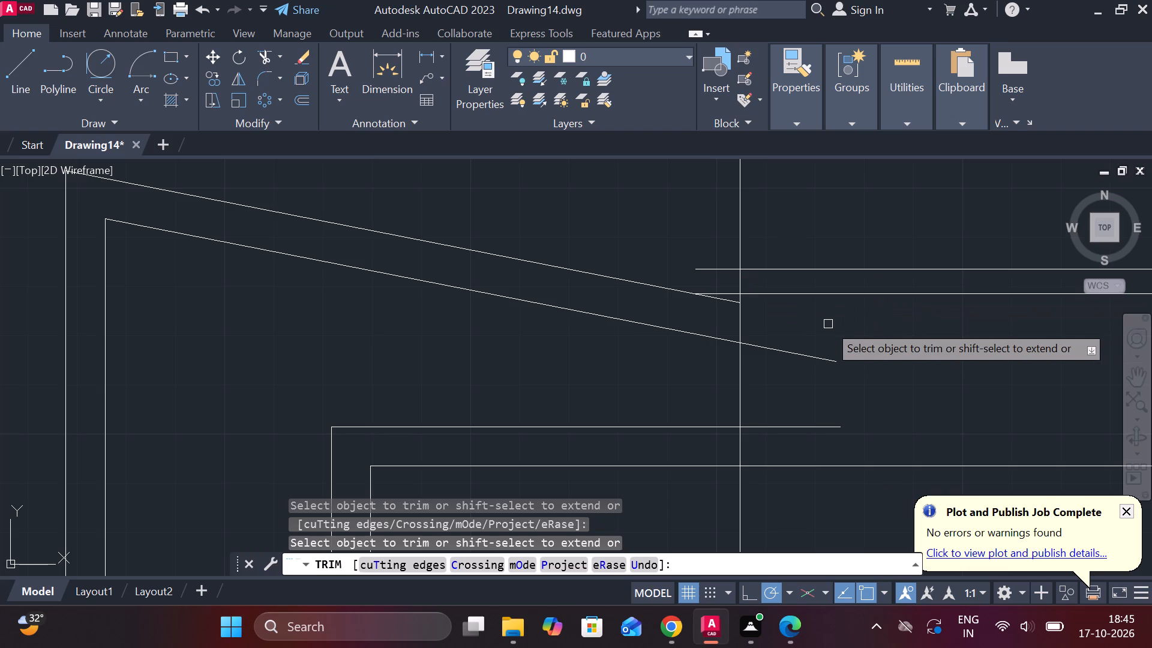
{"action": "middle_click_drag", "start_coordinate": [825, 324], "coordinate": [812, 324]}
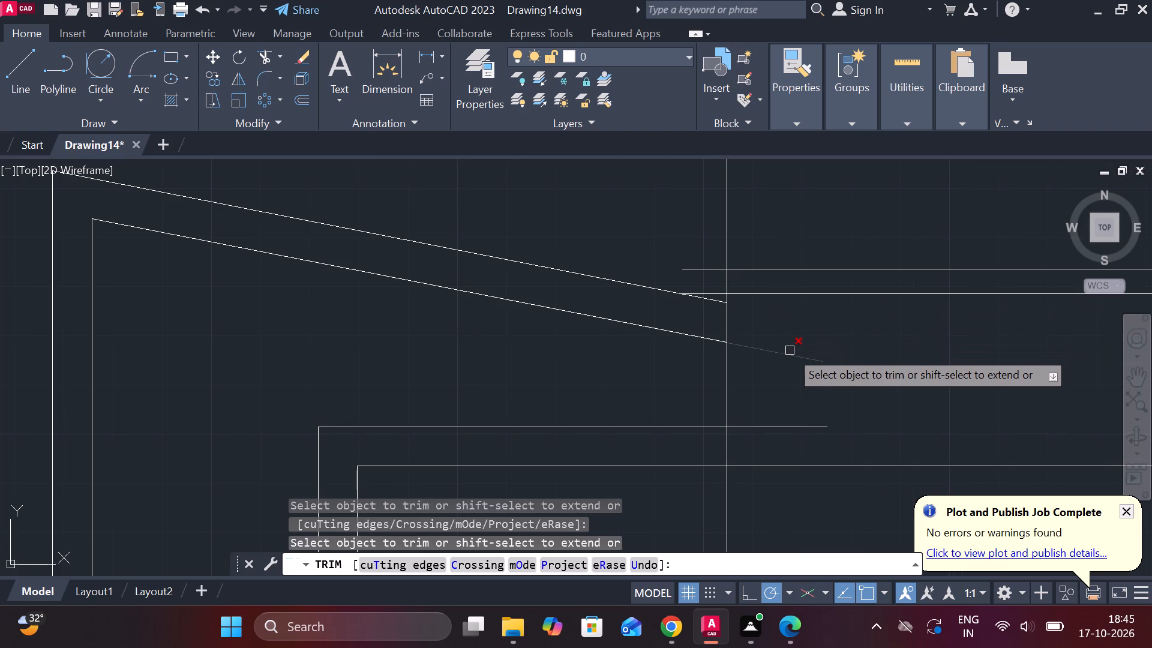
{"action": "left_click", "coordinate": [790, 350]}
{"action": "left_click", "coordinate": [772, 427]}
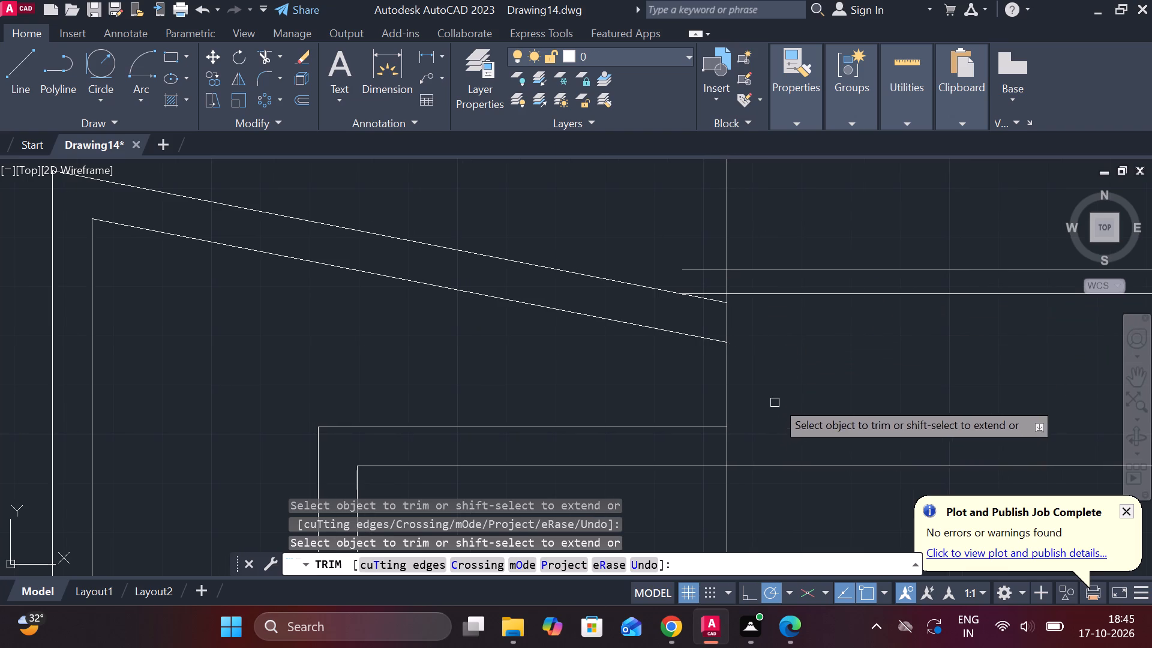
{"action": "scroll", "coordinate": [784, 370], "scroll_direction": "down", "scroll_amount": 1}
{"action": "key", "text": "Escape"}
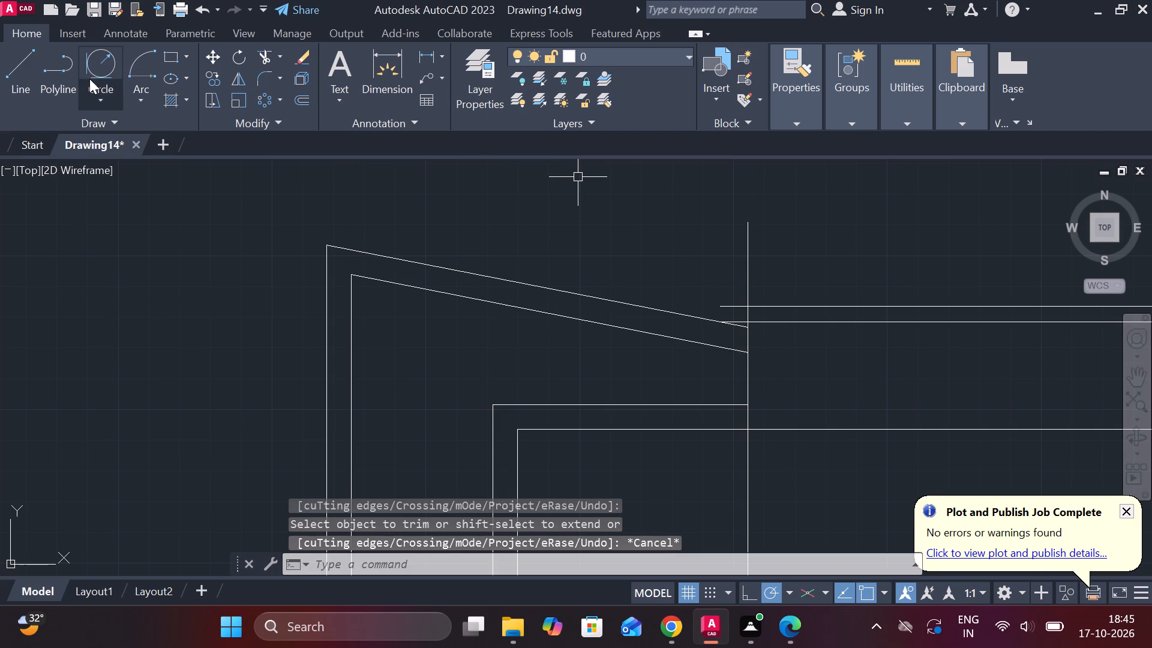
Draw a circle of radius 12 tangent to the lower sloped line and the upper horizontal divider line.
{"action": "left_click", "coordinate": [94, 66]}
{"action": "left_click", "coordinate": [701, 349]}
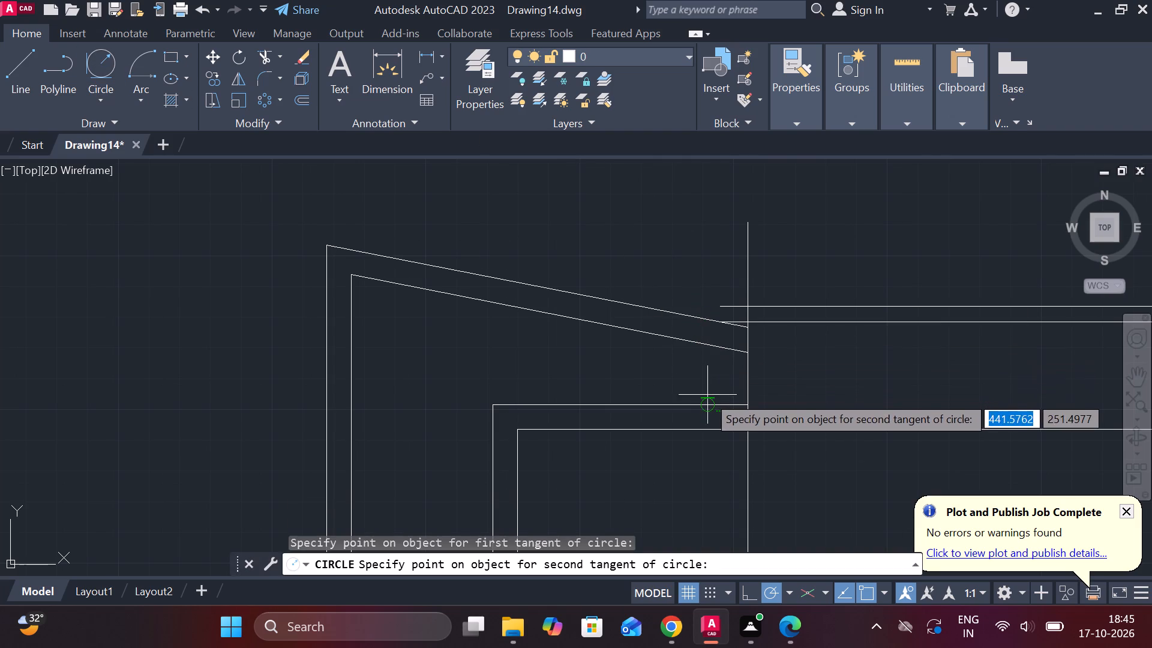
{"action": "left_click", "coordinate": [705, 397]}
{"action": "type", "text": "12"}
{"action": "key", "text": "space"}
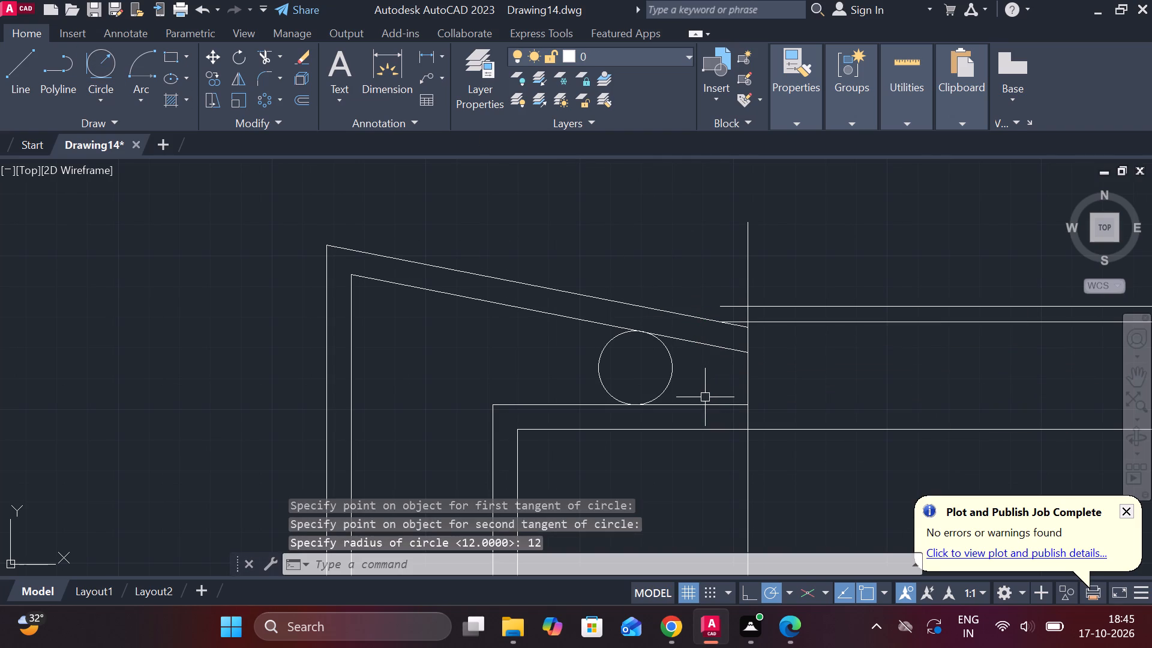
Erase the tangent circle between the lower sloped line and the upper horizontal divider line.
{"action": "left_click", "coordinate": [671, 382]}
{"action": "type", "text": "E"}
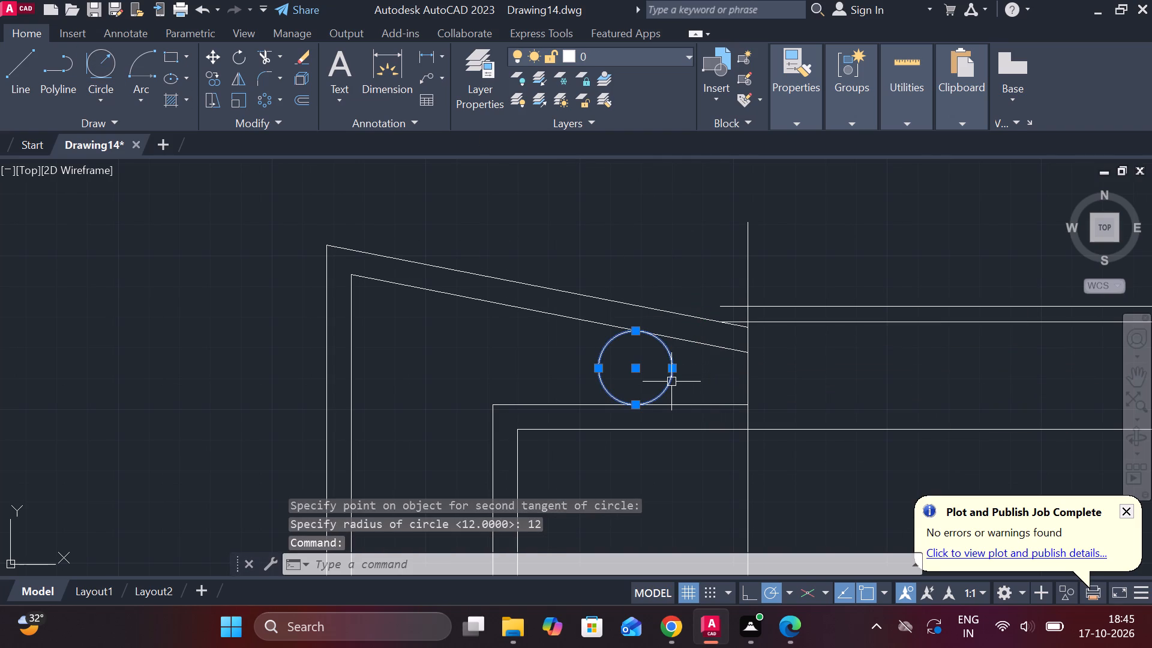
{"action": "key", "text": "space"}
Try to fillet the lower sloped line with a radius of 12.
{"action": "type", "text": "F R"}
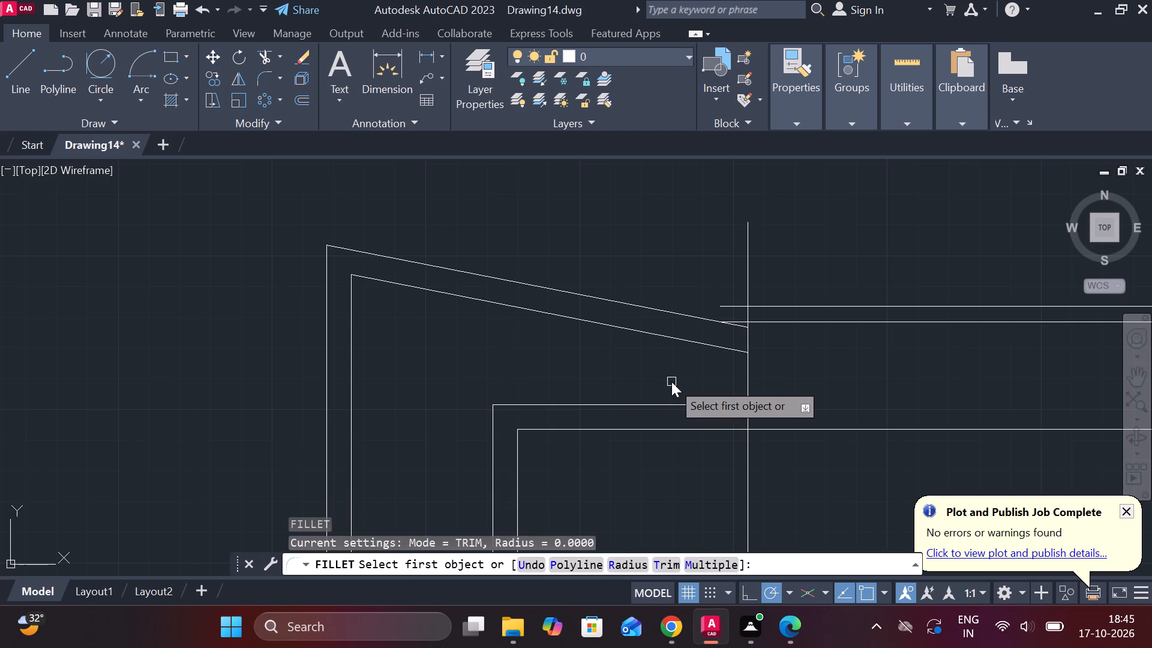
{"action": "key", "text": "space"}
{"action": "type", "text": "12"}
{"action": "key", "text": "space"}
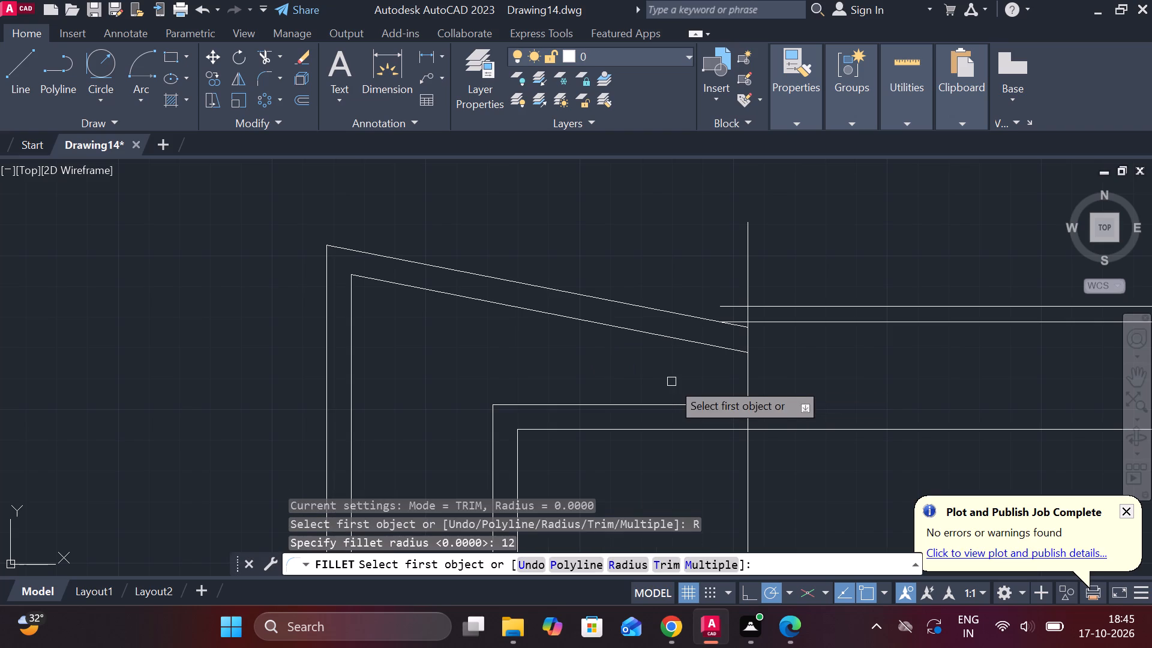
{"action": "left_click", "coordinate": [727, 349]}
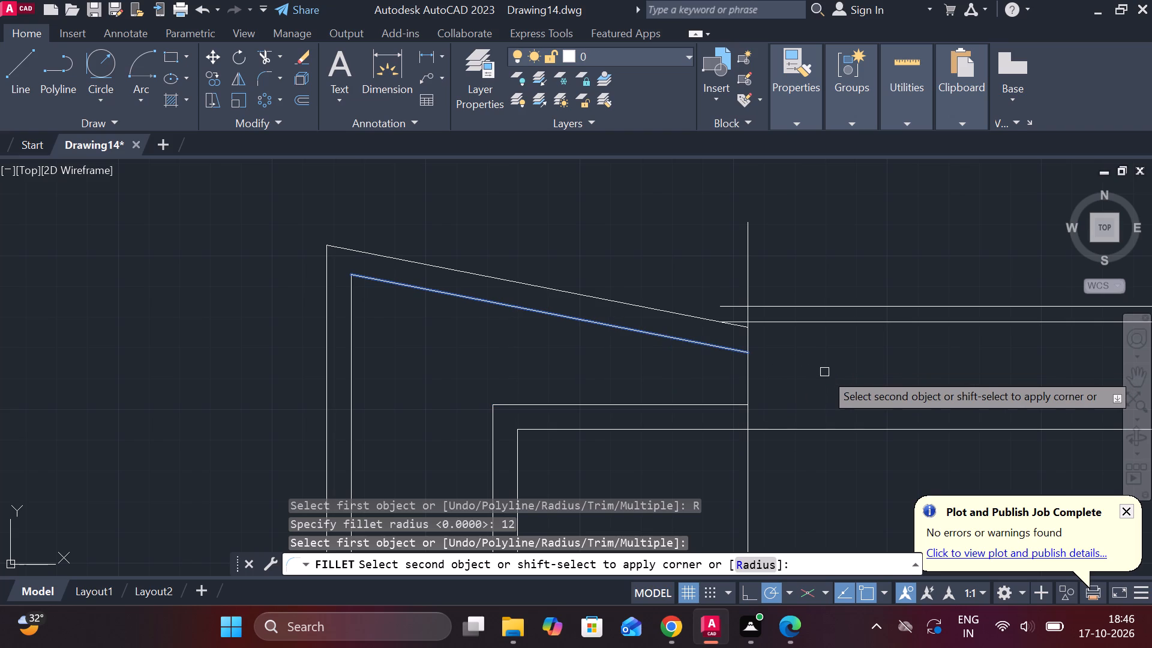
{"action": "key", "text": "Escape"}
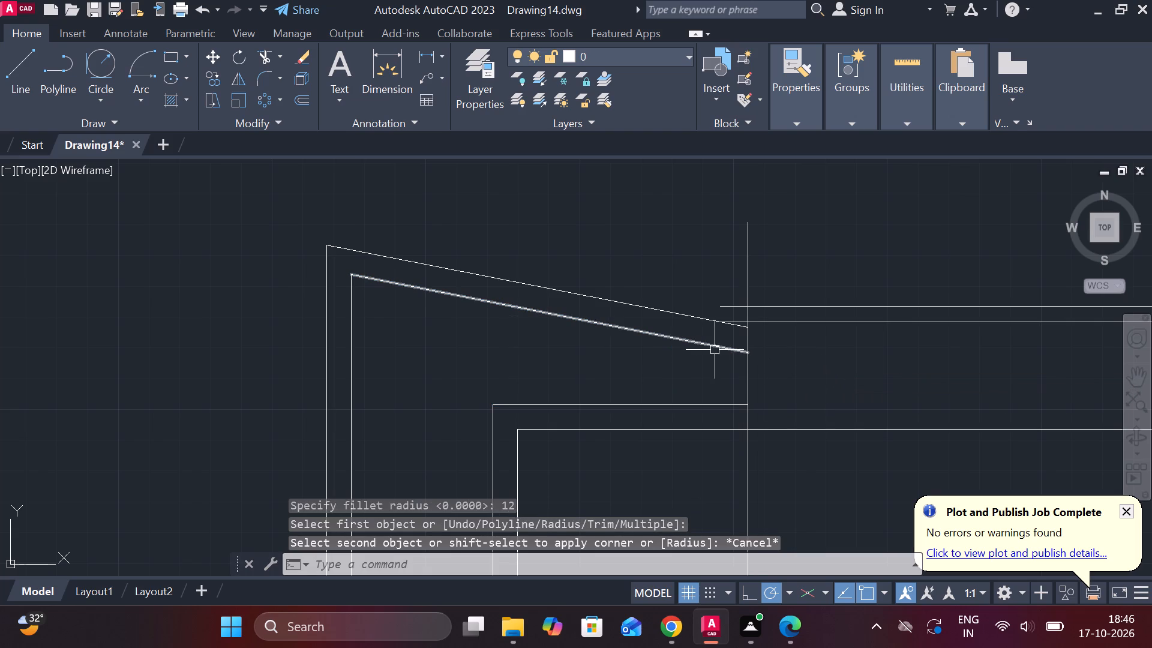
Lengthen the lower sloped line along its own direction so it runs past the vertical line.
{"action": "left_click", "coordinate": [712, 346]}
{"action": "left_click", "coordinate": [751, 353]}
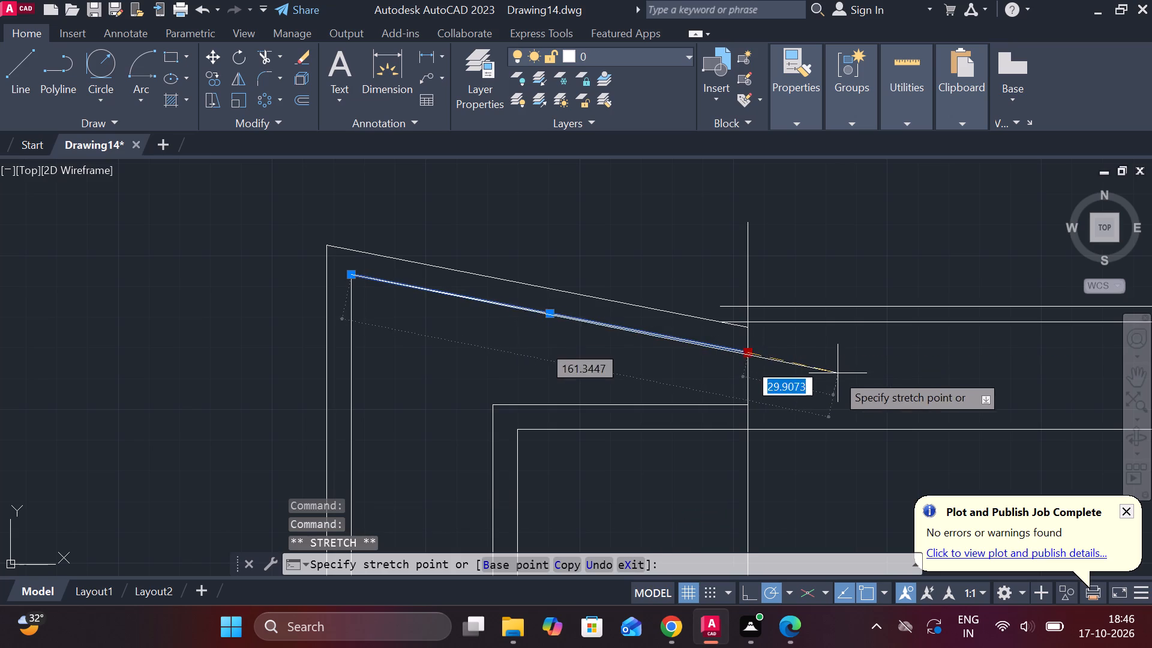
{"action": "key", "text": "Escape"}
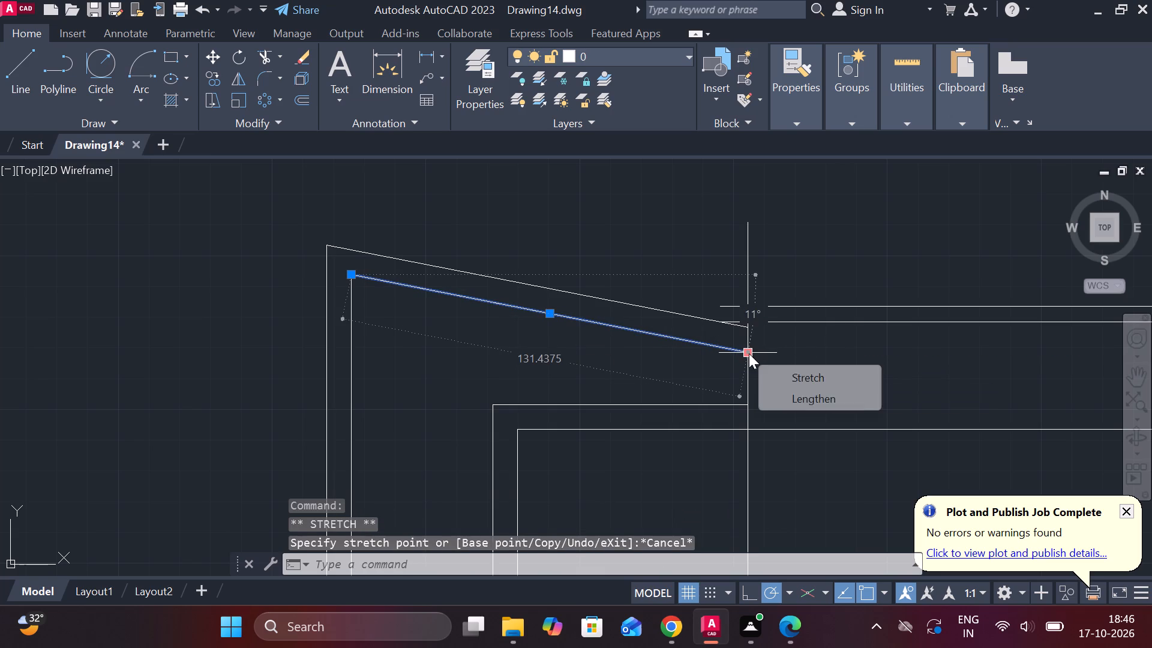
{"action": "left_click", "coordinate": [793, 391]}
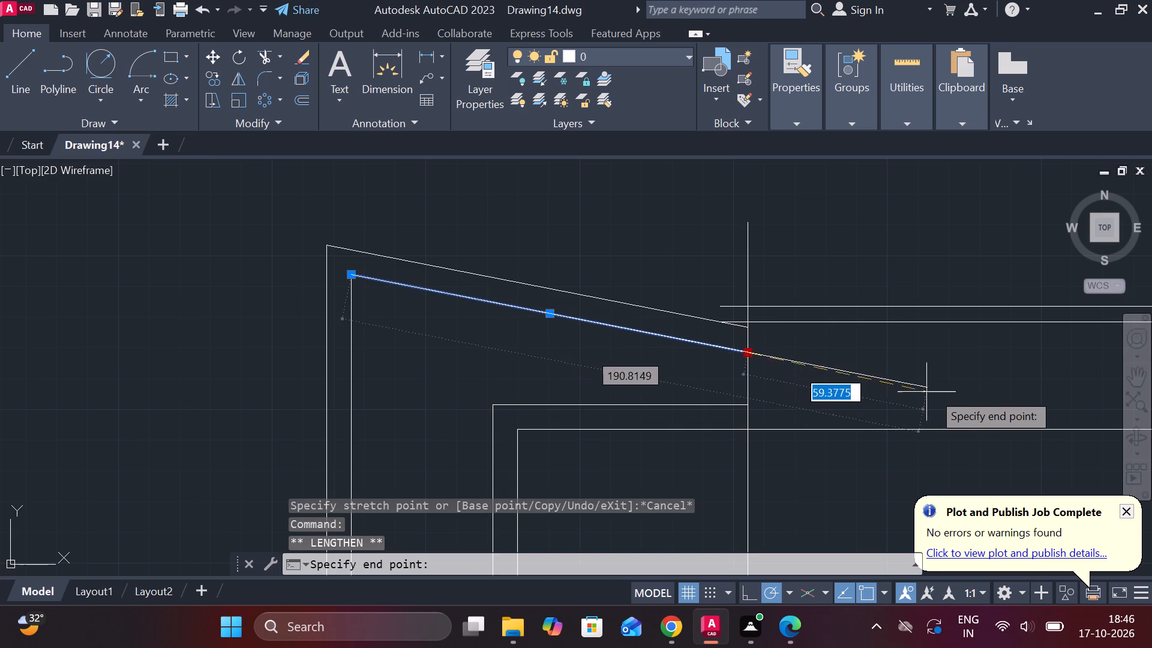
{"action": "left_click", "coordinate": [986, 394]}
{"action": "key", "text": "Escape"}
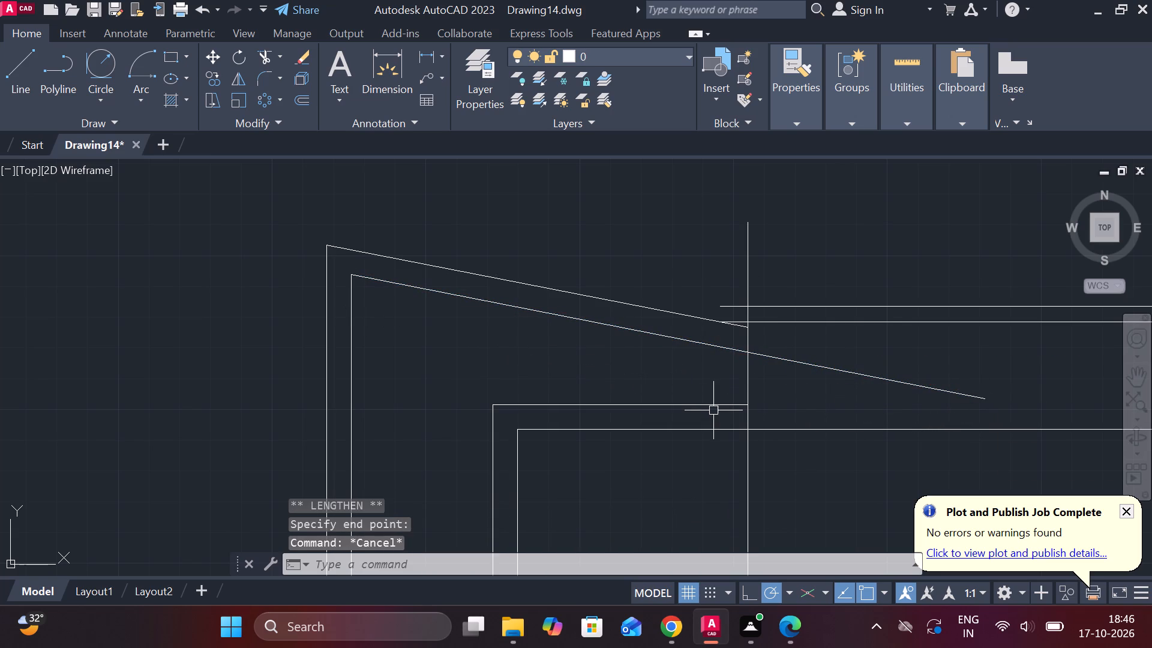
Lengthen the upper horizontal divider line by about 90 units past the vertical line.
{"action": "left_click", "coordinate": [705, 405]}
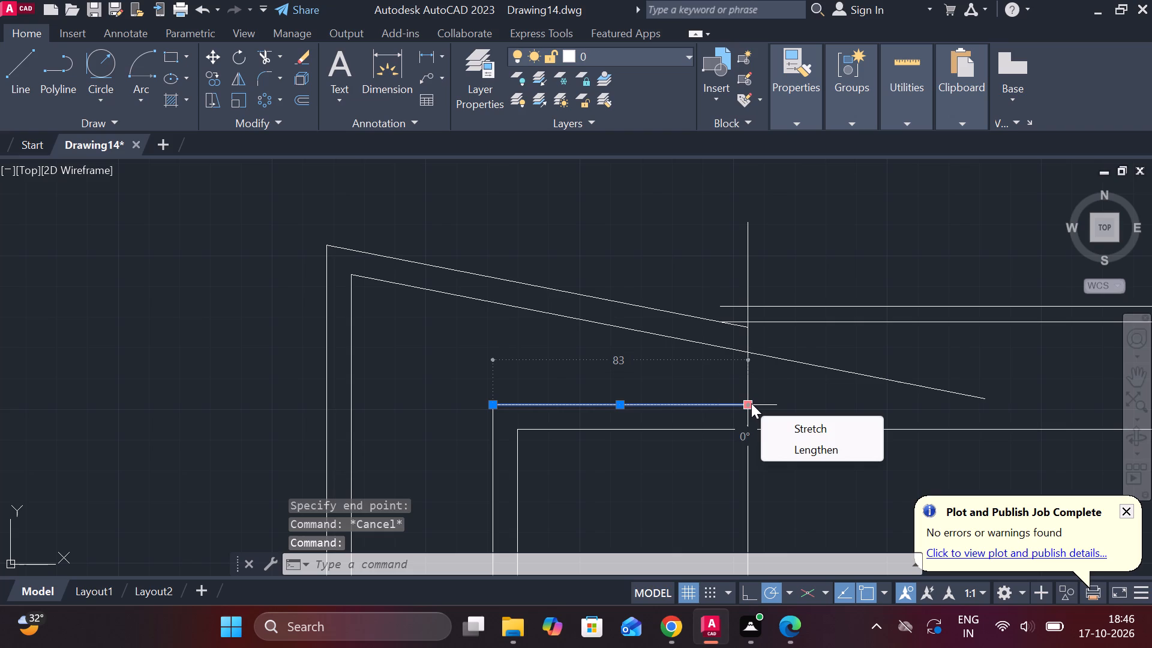
{"action": "left_click", "coordinate": [795, 442]}
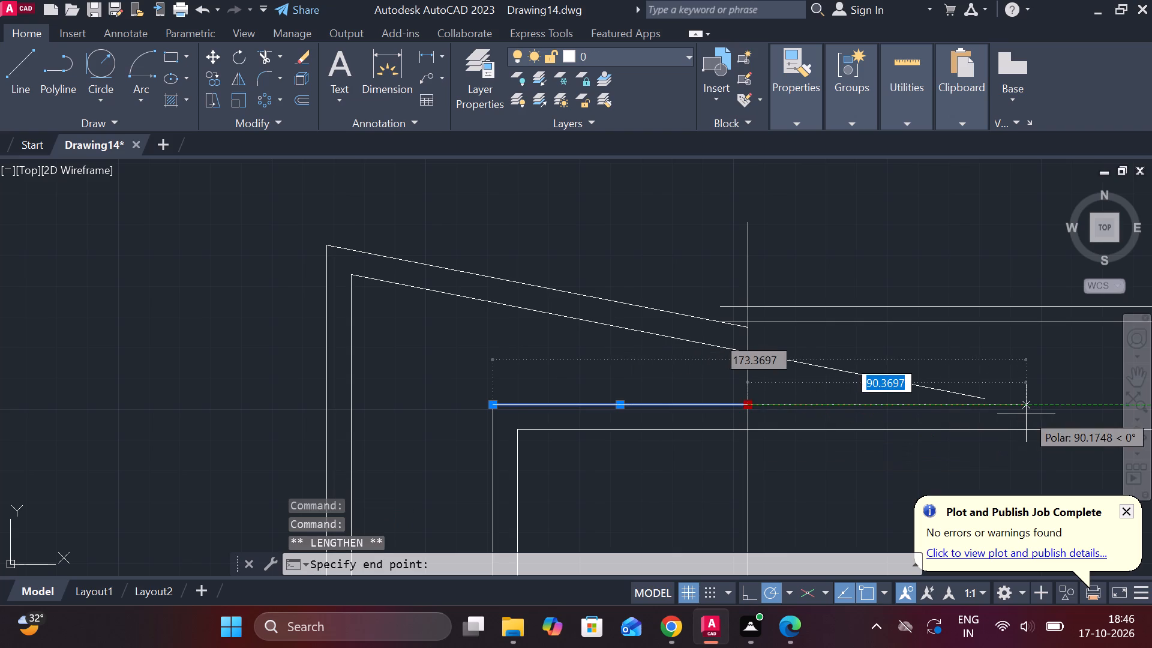
{"action": "left_click", "coordinate": [1026, 413]}
{"action": "middle_click_drag", "start_coordinate": [1010, 406], "coordinate": [656, 383]}
{"action": "key", "text": "Escape"}
Lengthen the lower sloped line by about another 21 units so it crosses the upper horizontal divider line.
{"action": "left_click", "coordinate": [624, 370]}
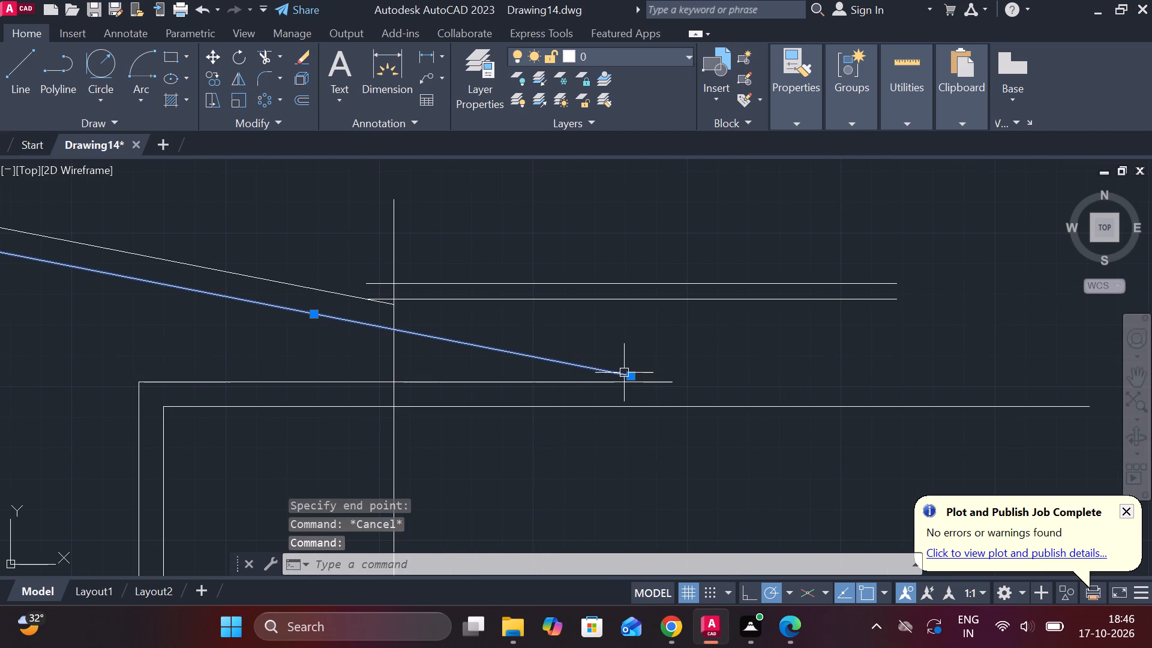
{"action": "left_click", "coordinate": [675, 414]}
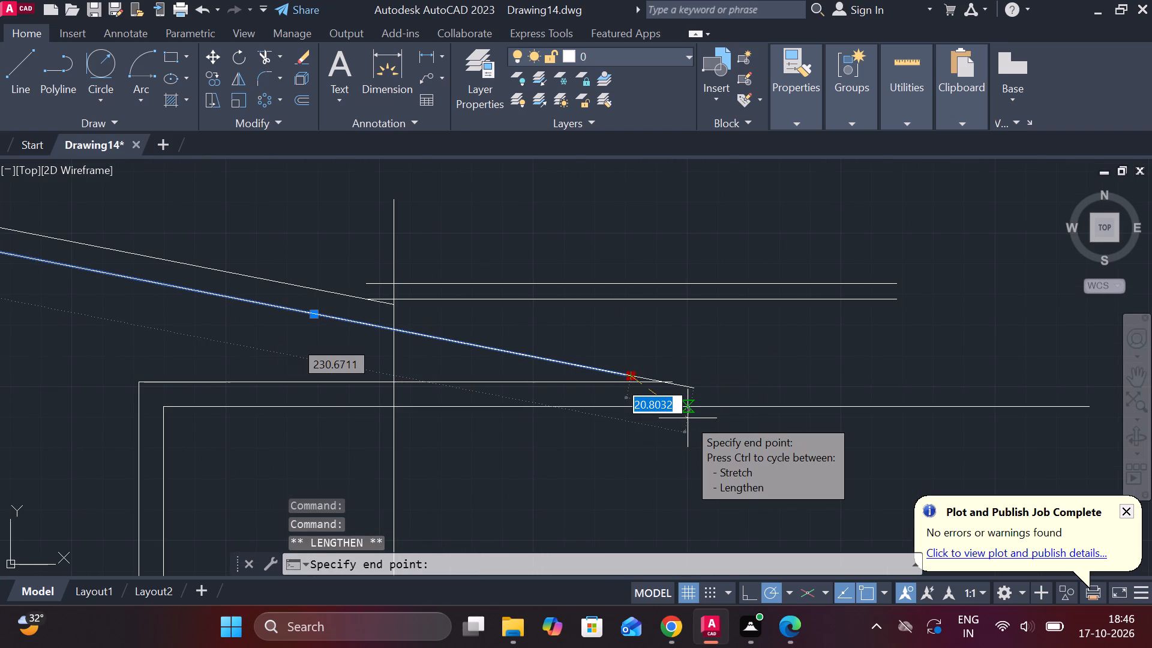
{"action": "left_click", "coordinate": [688, 418]}
{"action": "key", "text": "Escape"}
Trim the overhanging ends of the lower sloped line and upper horizontal divider line at their intersection, leaving a sharp corner.
{"action": "type", "text": "TR"}
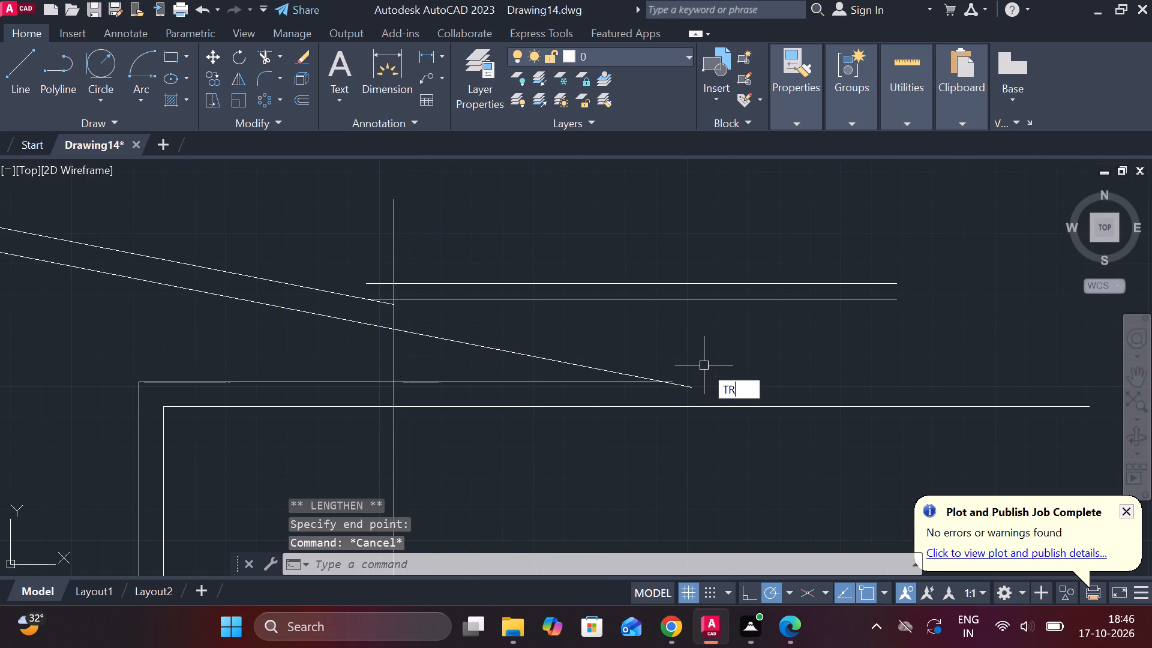
{"action": "key", "text": "space"}
{"action": "left_click", "coordinate": [674, 382]}
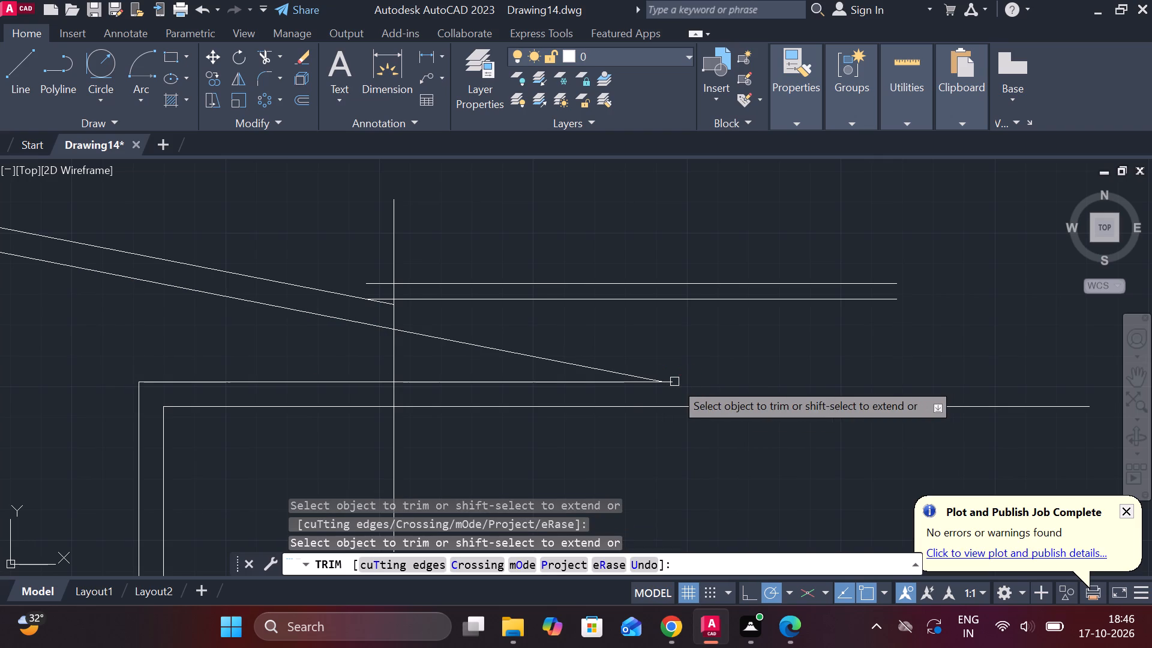
{"action": "double_click", "coordinate": [677, 382]}
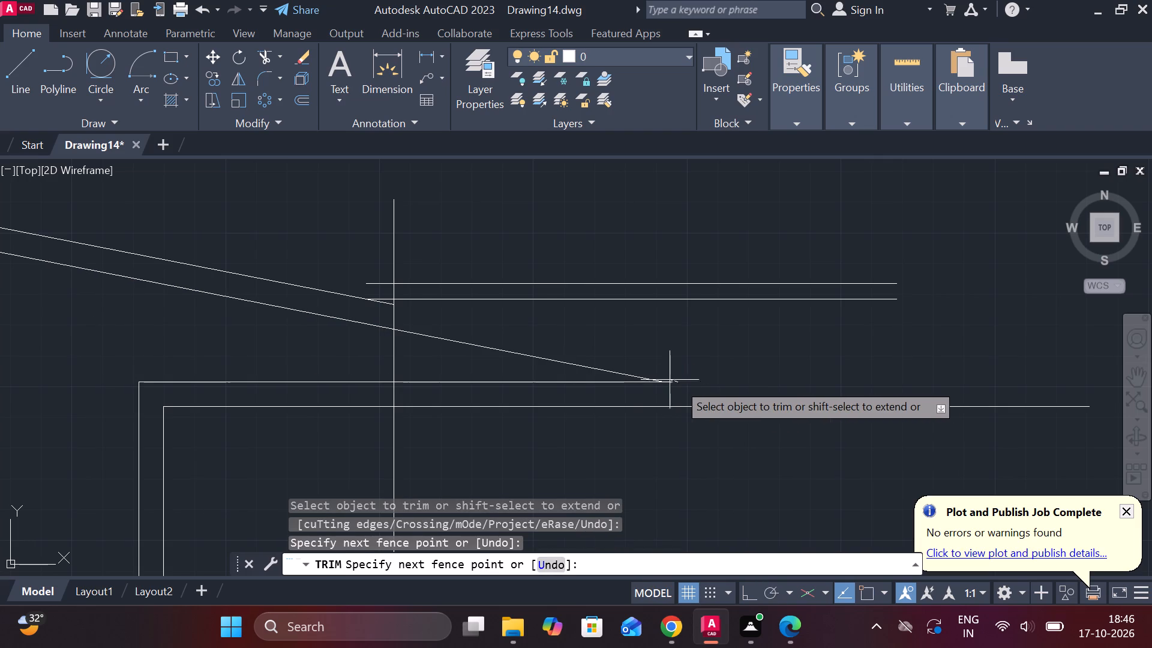
{"action": "left_click", "coordinate": [670, 378]}
{"action": "left_click", "coordinate": [672, 385]}
{"action": "middle_click_drag", "start_coordinate": [683, 374], "coordinate": [793, 355]}
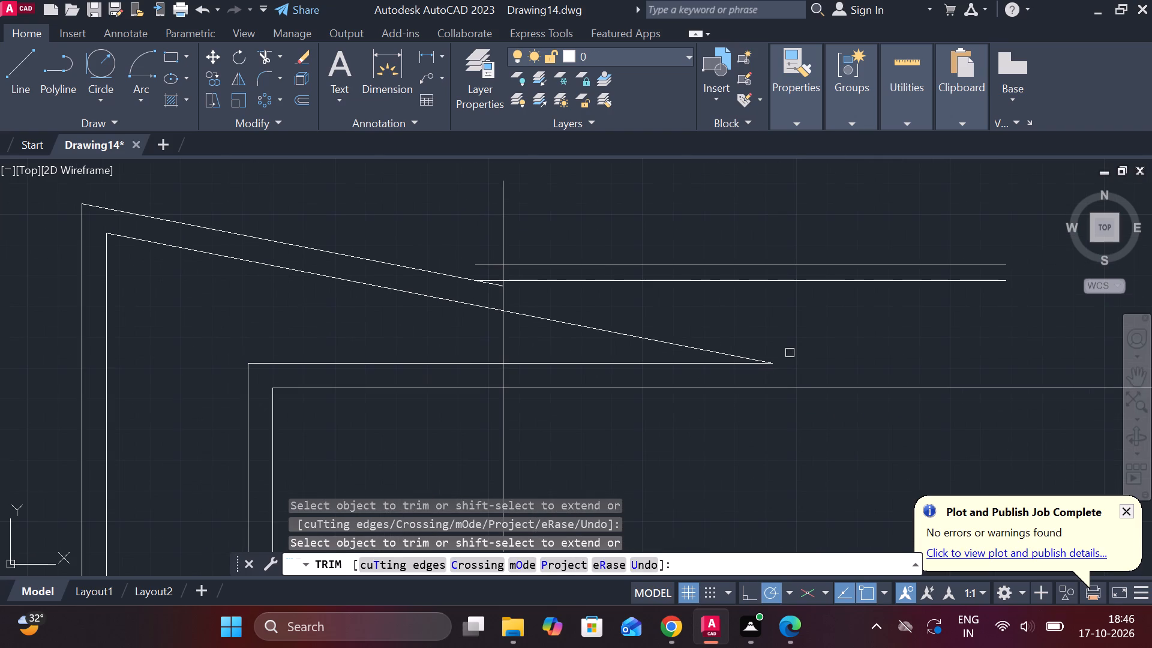
{"action": "key", "text": "Escape"}
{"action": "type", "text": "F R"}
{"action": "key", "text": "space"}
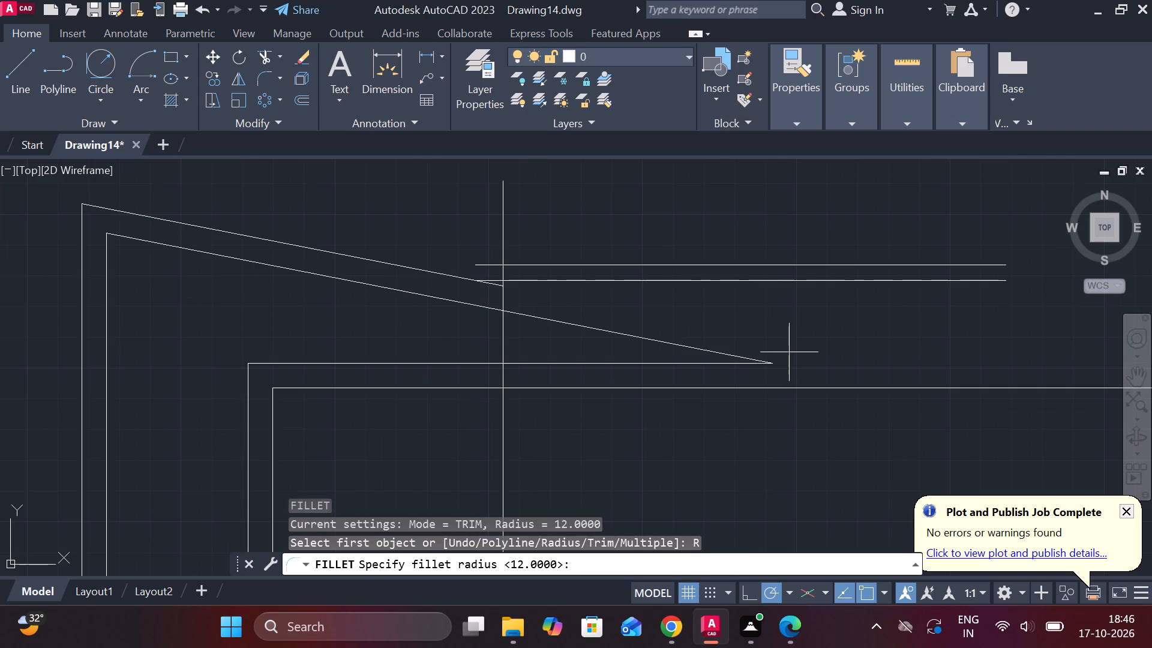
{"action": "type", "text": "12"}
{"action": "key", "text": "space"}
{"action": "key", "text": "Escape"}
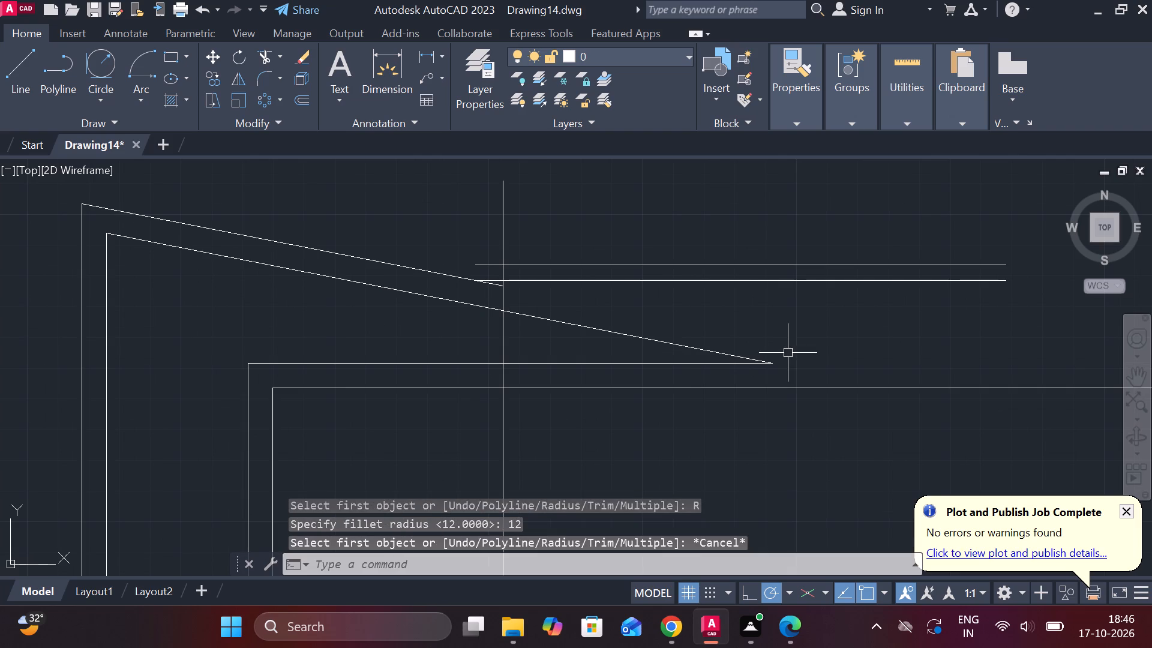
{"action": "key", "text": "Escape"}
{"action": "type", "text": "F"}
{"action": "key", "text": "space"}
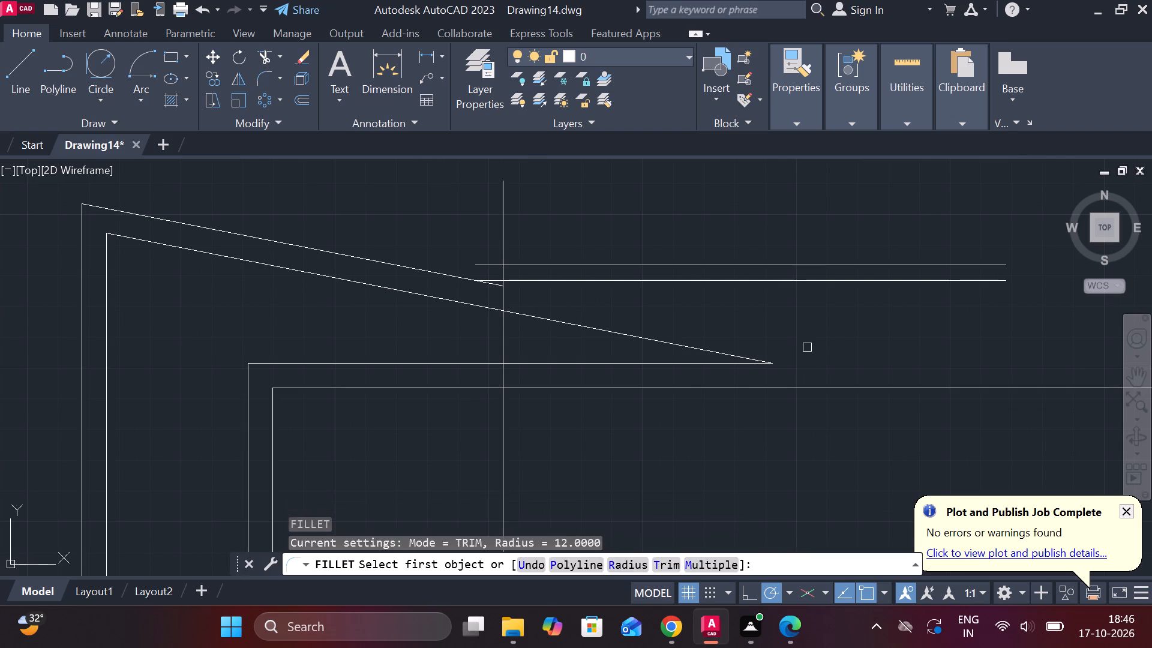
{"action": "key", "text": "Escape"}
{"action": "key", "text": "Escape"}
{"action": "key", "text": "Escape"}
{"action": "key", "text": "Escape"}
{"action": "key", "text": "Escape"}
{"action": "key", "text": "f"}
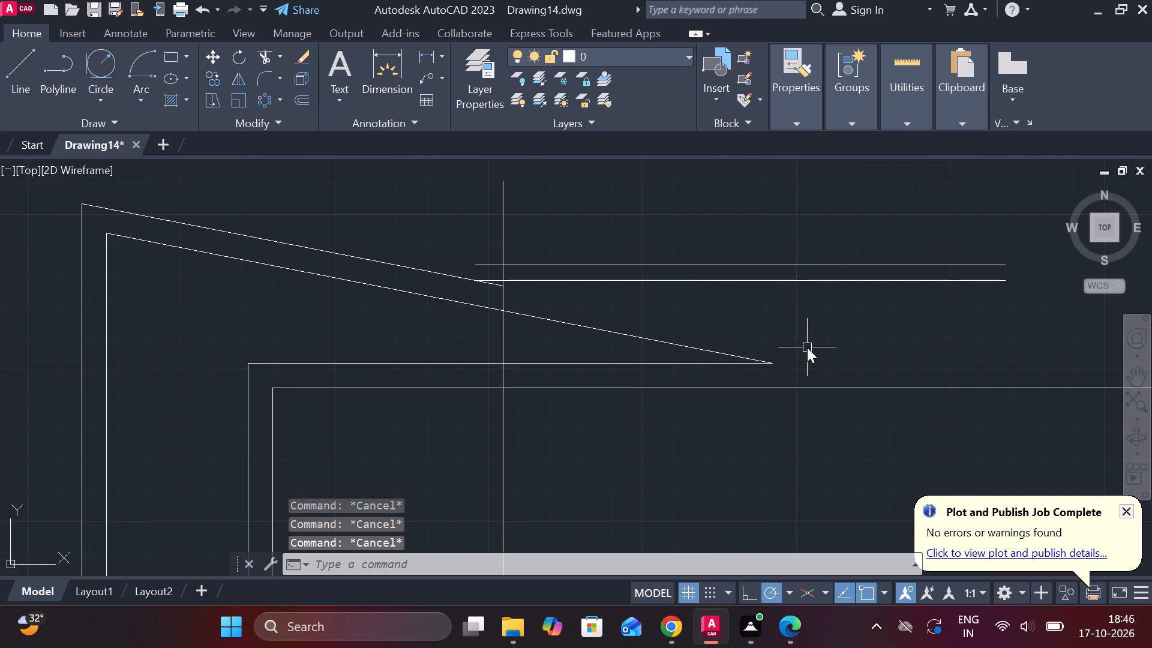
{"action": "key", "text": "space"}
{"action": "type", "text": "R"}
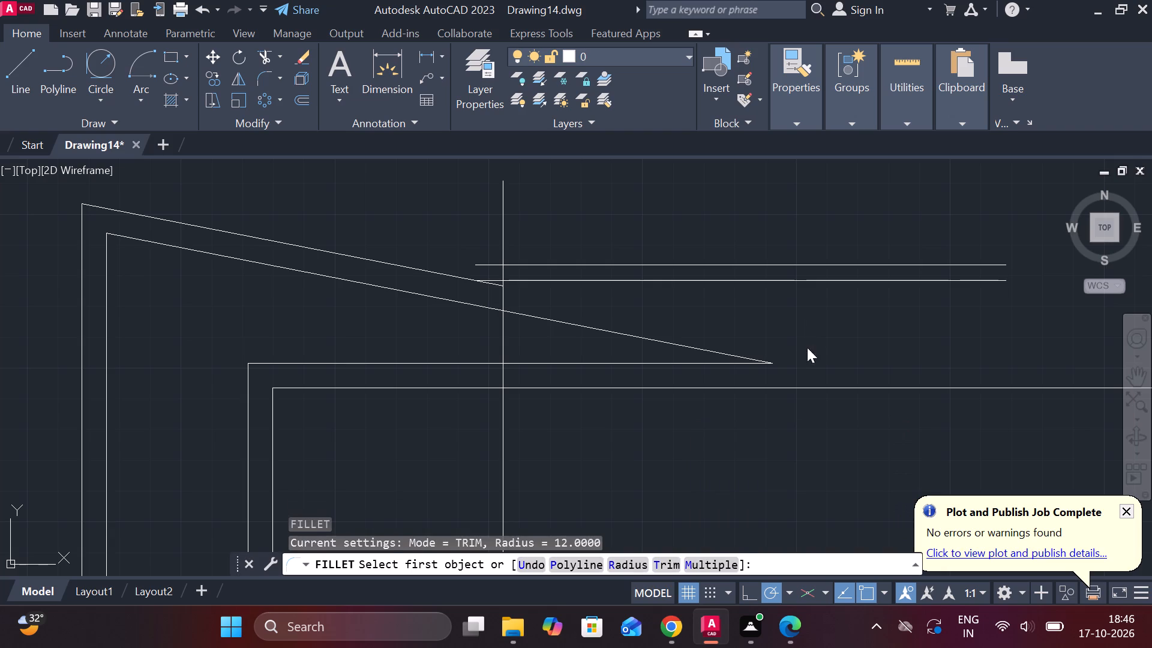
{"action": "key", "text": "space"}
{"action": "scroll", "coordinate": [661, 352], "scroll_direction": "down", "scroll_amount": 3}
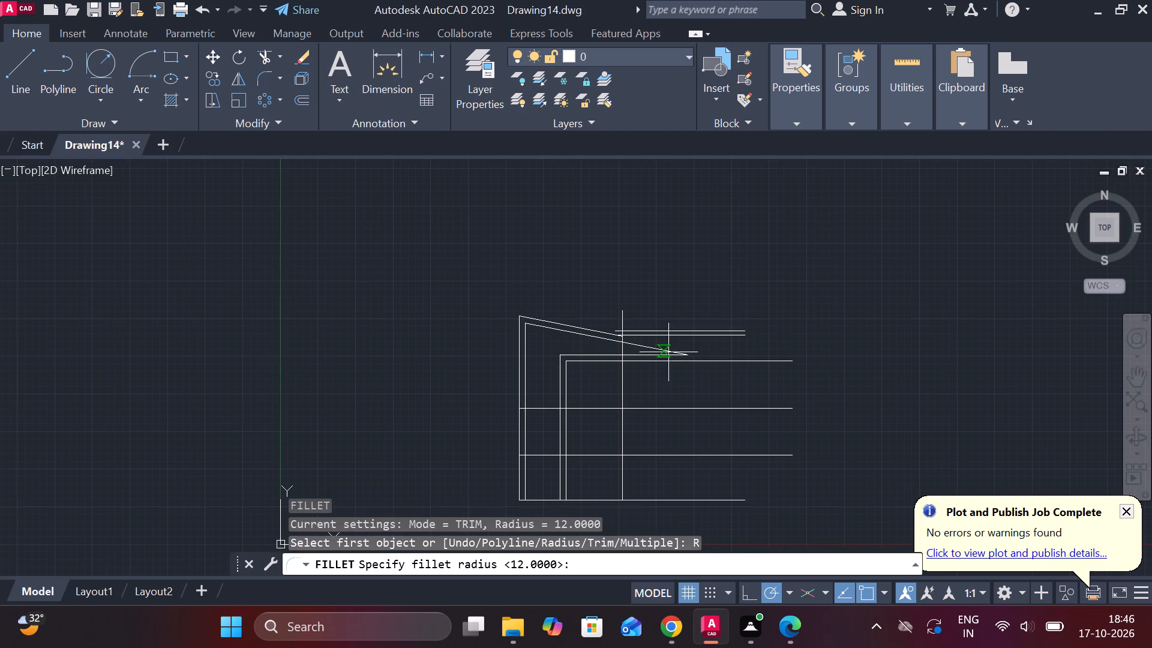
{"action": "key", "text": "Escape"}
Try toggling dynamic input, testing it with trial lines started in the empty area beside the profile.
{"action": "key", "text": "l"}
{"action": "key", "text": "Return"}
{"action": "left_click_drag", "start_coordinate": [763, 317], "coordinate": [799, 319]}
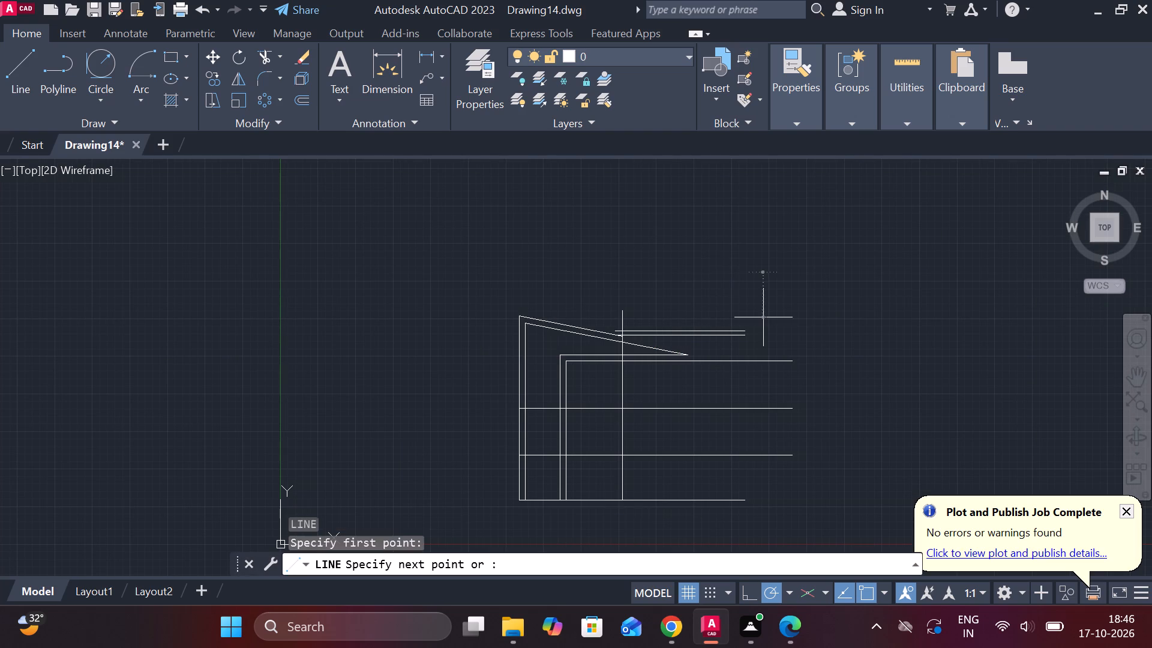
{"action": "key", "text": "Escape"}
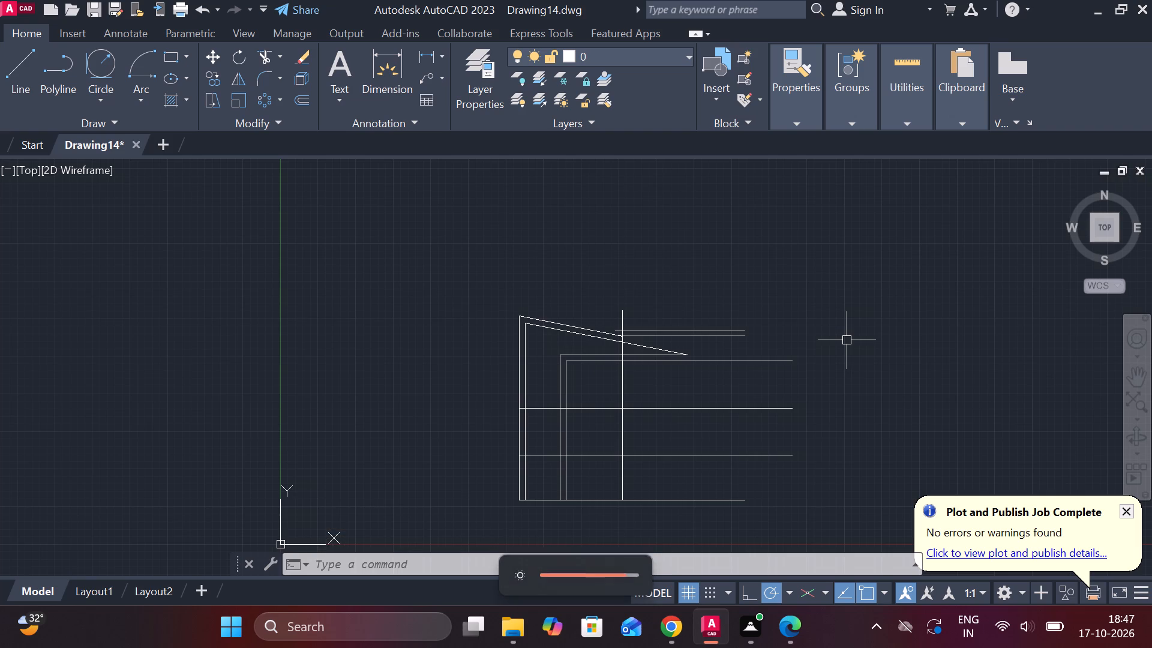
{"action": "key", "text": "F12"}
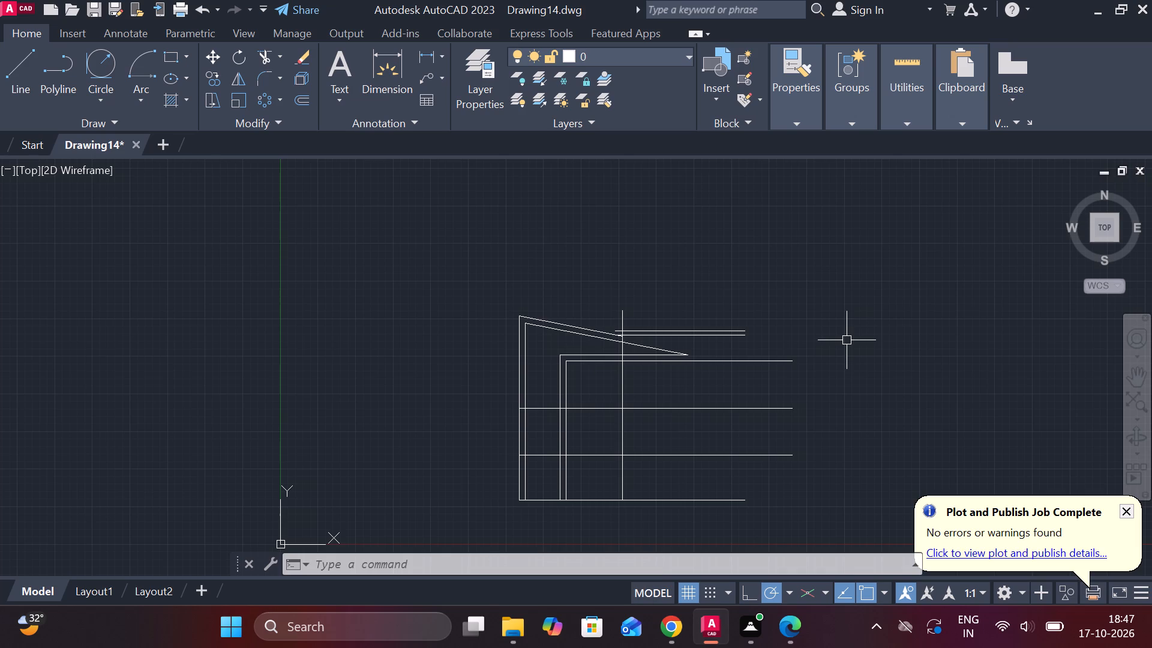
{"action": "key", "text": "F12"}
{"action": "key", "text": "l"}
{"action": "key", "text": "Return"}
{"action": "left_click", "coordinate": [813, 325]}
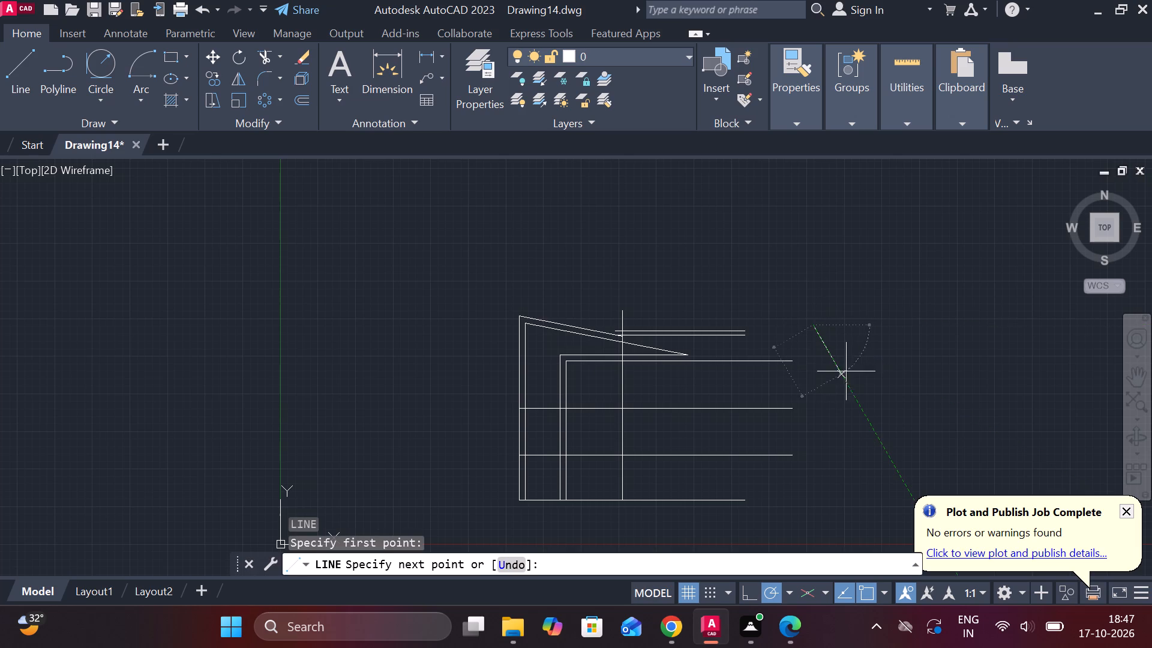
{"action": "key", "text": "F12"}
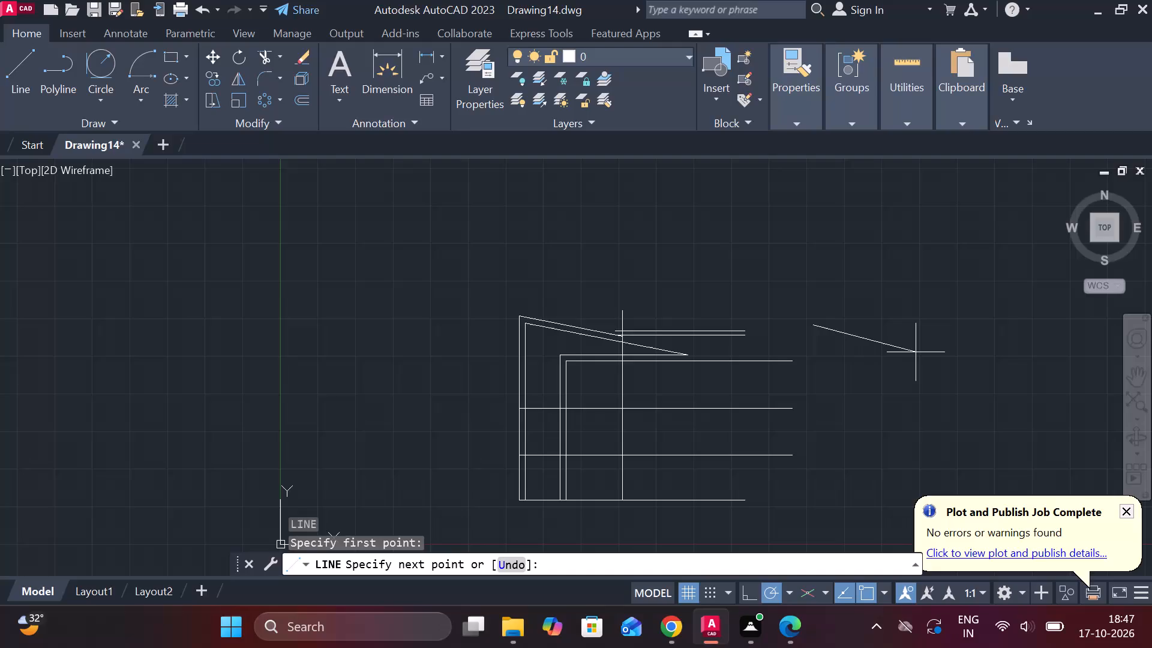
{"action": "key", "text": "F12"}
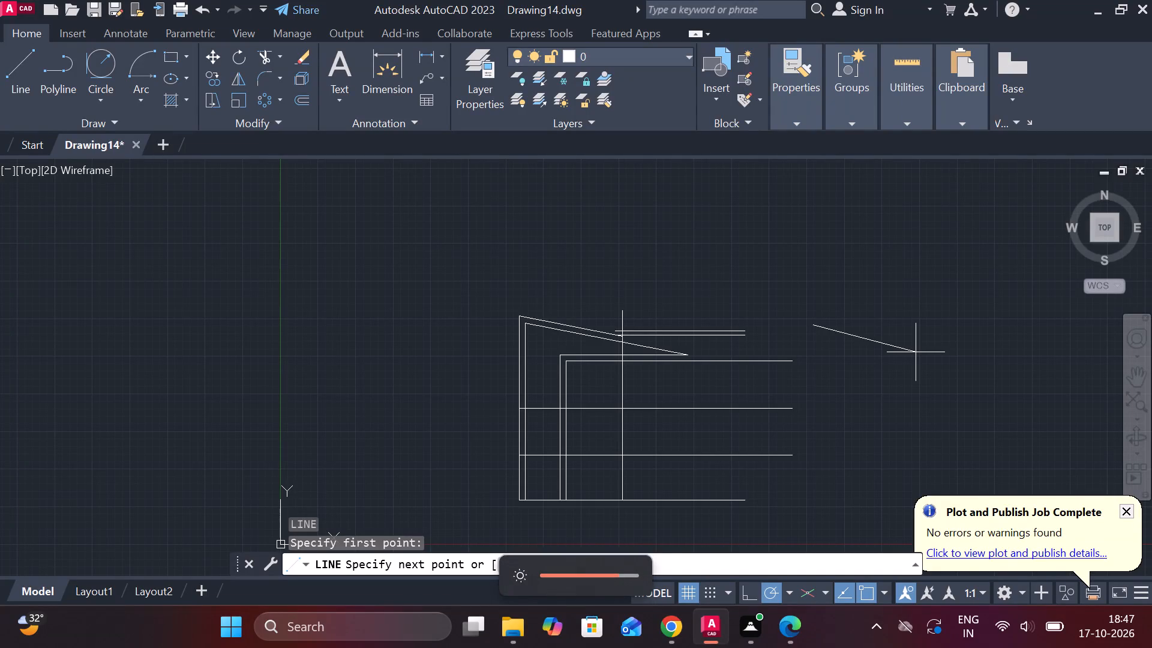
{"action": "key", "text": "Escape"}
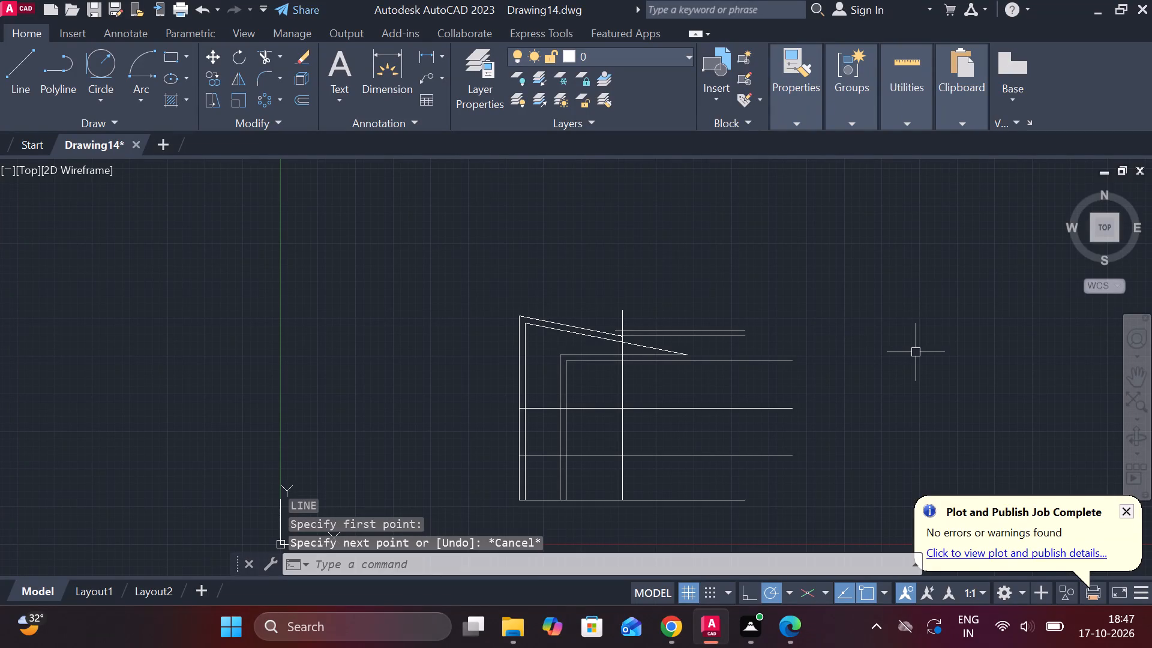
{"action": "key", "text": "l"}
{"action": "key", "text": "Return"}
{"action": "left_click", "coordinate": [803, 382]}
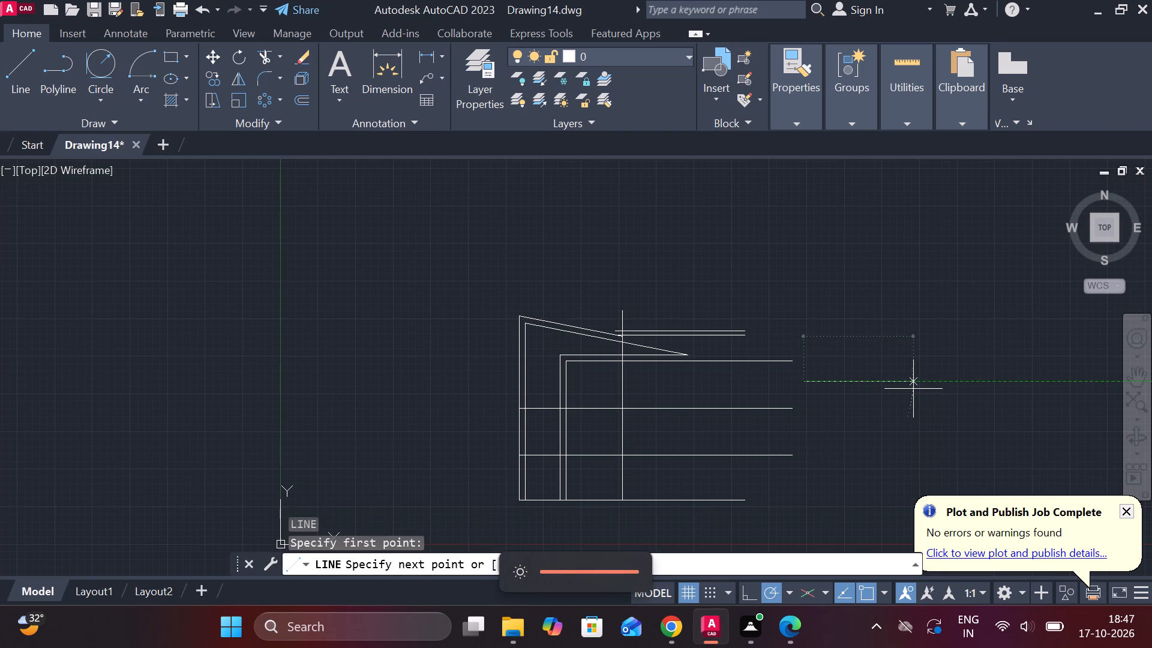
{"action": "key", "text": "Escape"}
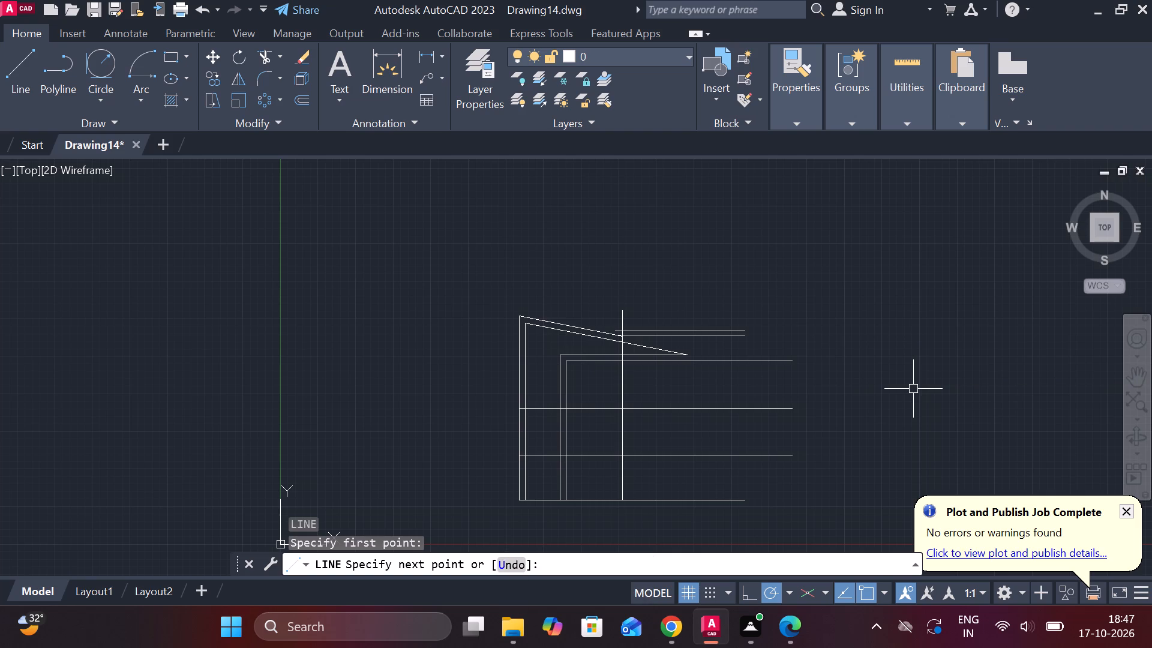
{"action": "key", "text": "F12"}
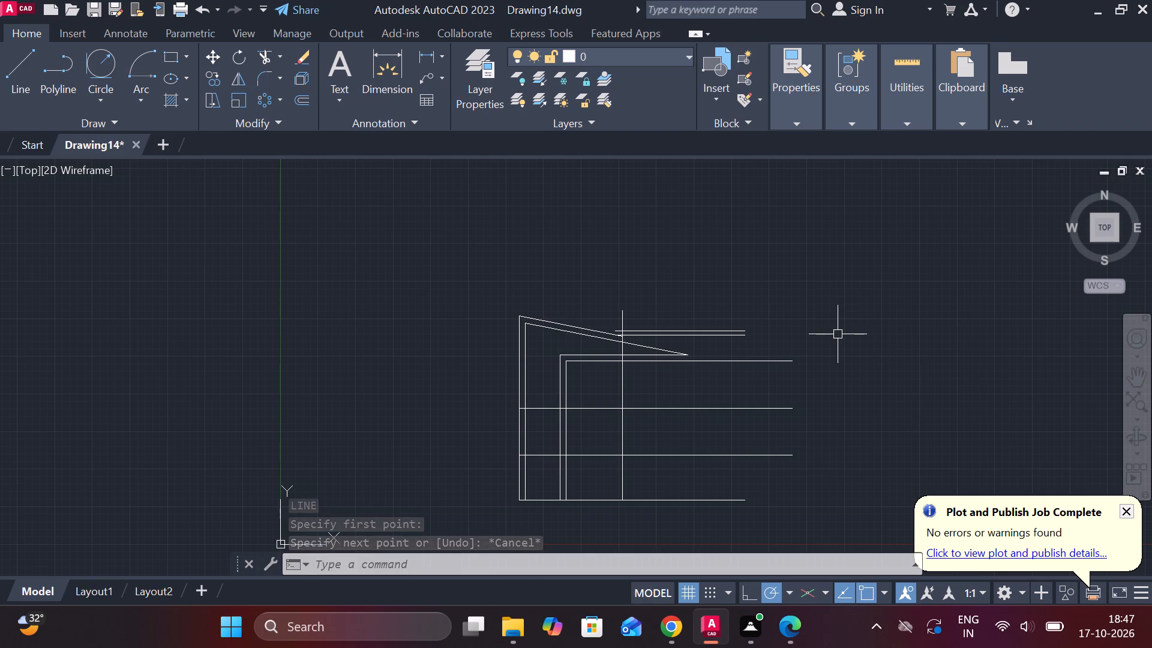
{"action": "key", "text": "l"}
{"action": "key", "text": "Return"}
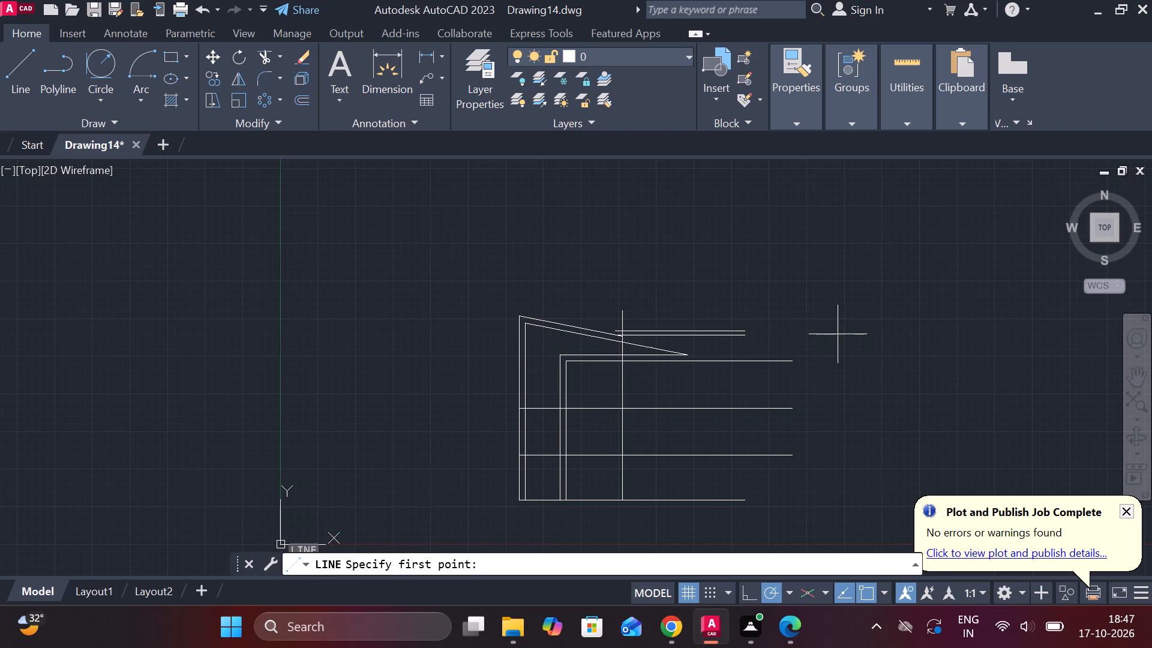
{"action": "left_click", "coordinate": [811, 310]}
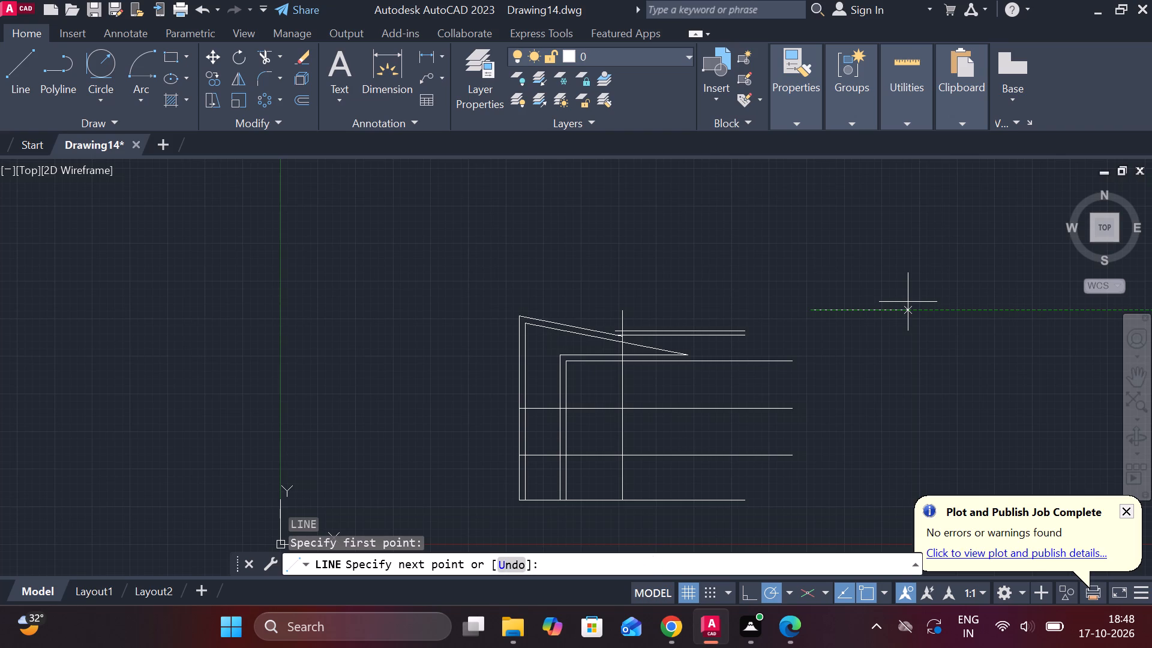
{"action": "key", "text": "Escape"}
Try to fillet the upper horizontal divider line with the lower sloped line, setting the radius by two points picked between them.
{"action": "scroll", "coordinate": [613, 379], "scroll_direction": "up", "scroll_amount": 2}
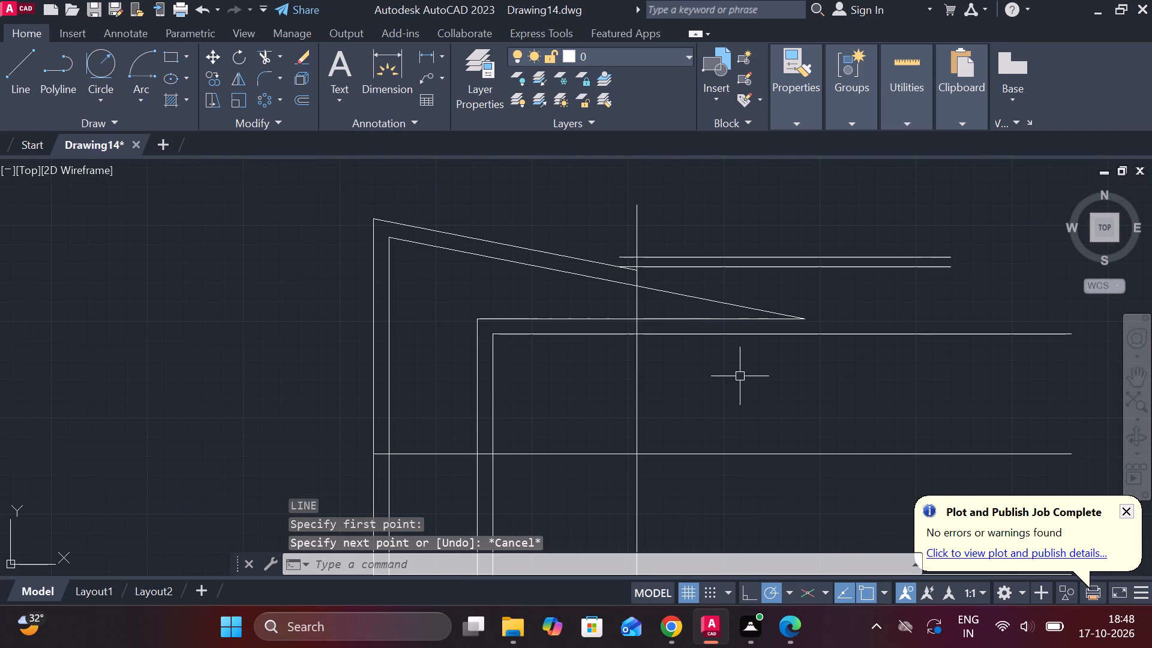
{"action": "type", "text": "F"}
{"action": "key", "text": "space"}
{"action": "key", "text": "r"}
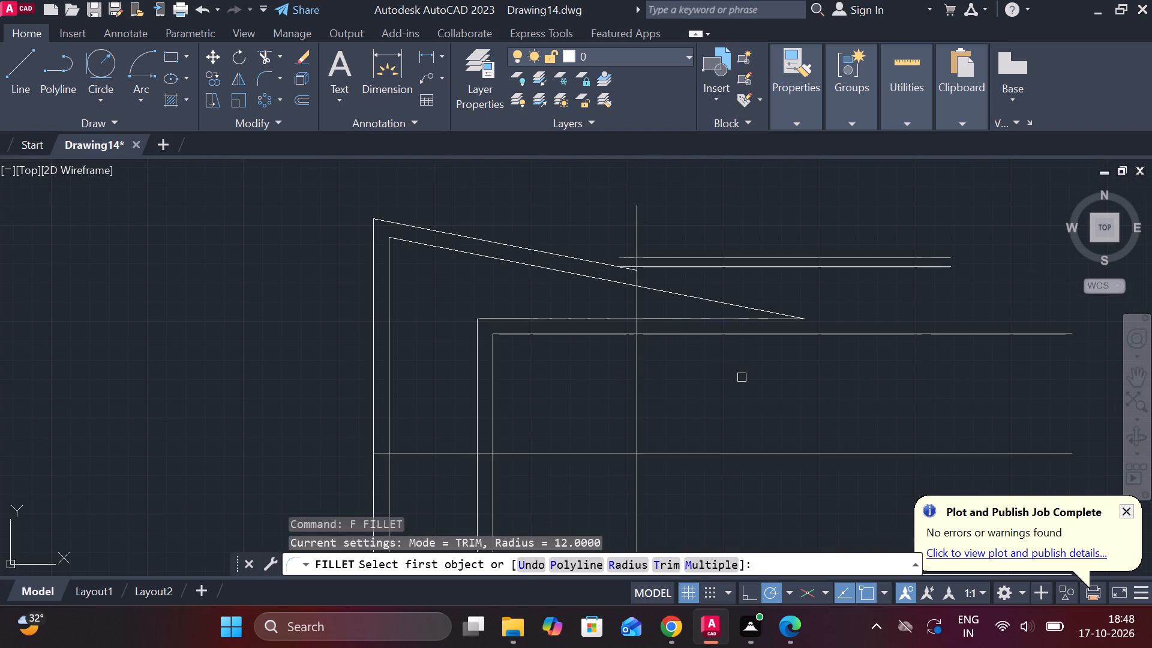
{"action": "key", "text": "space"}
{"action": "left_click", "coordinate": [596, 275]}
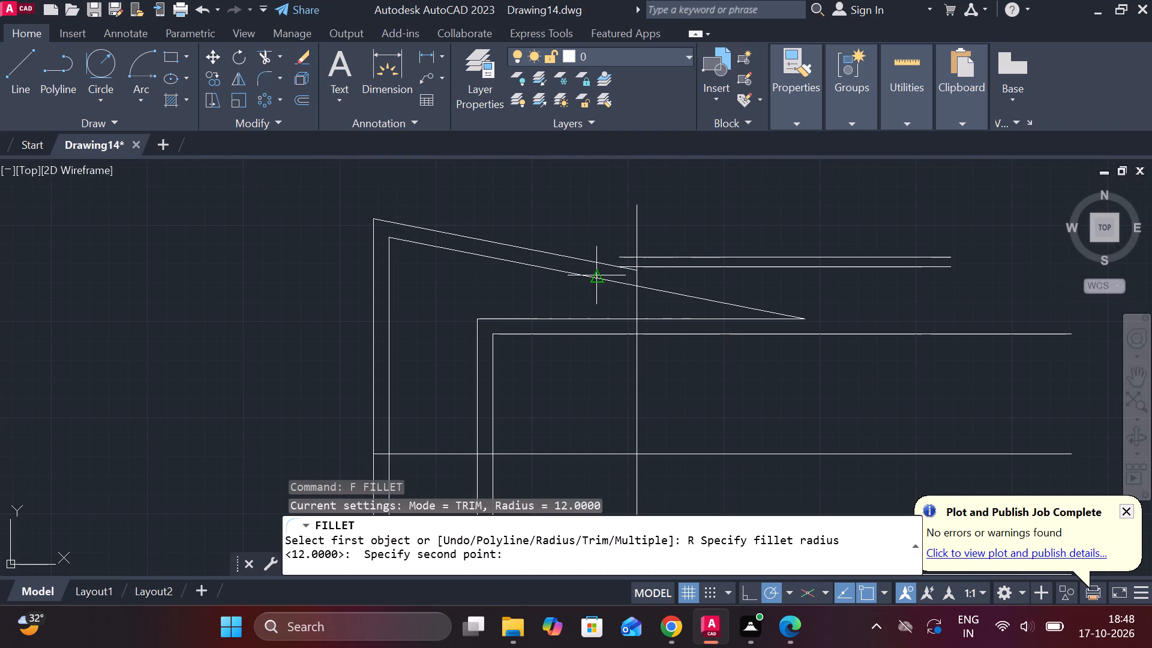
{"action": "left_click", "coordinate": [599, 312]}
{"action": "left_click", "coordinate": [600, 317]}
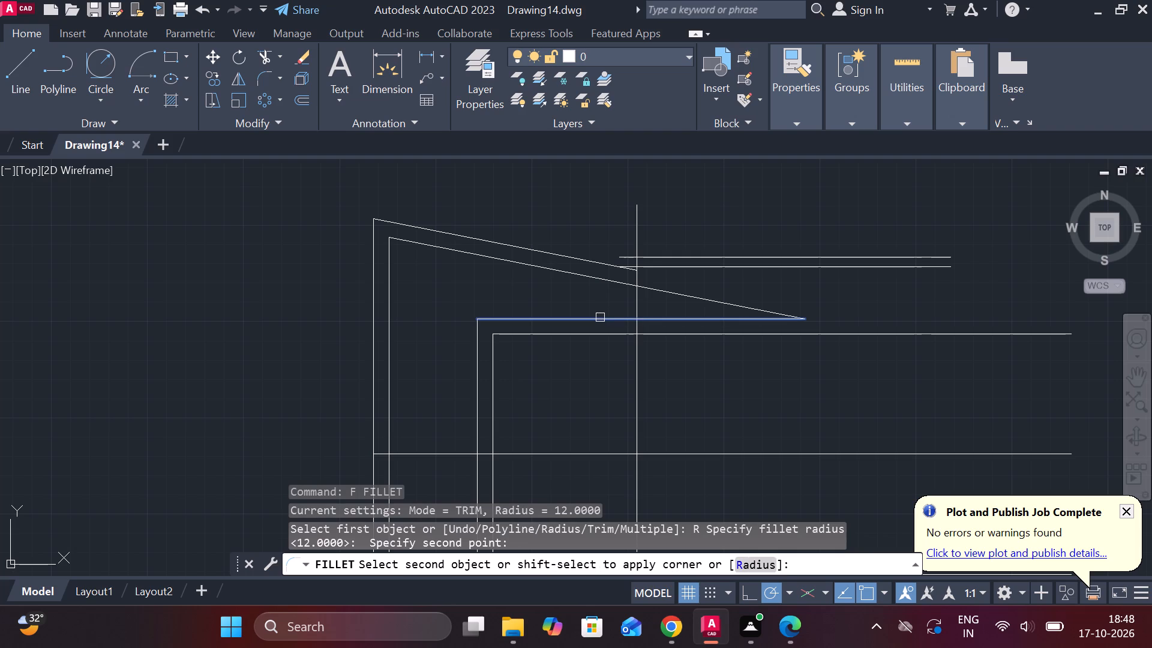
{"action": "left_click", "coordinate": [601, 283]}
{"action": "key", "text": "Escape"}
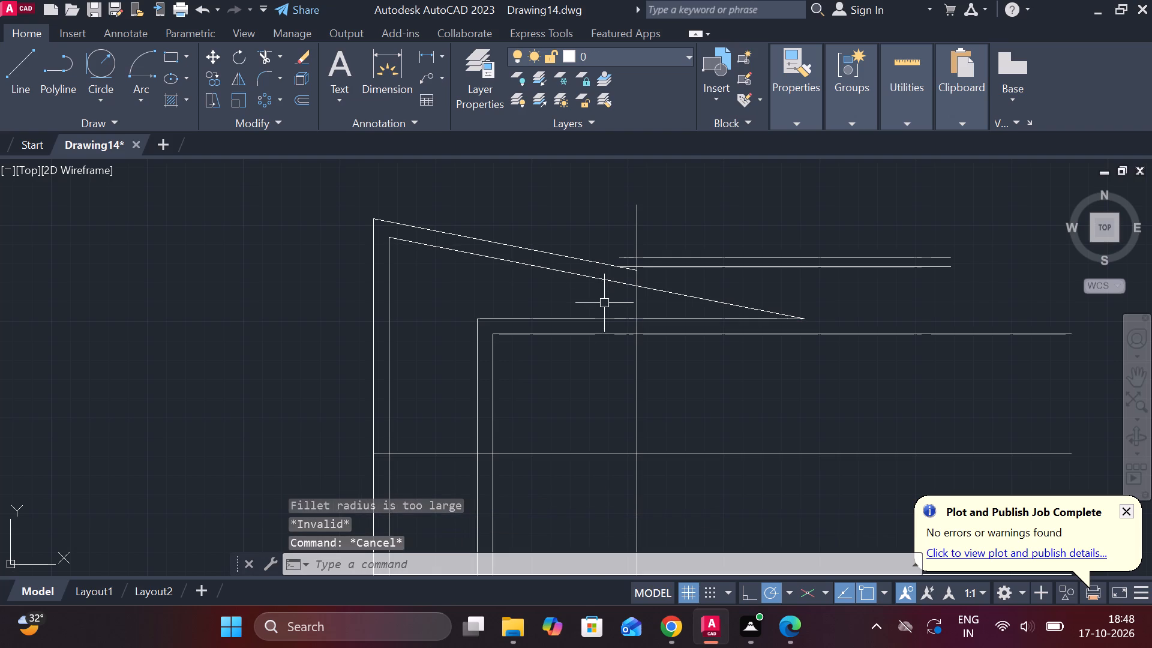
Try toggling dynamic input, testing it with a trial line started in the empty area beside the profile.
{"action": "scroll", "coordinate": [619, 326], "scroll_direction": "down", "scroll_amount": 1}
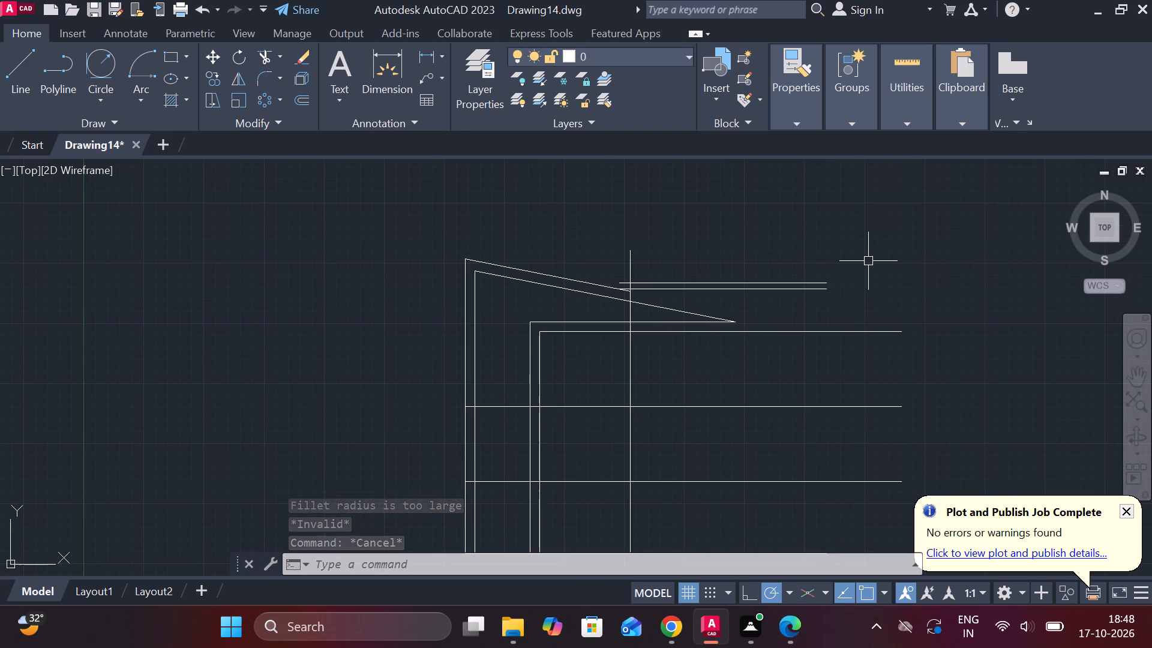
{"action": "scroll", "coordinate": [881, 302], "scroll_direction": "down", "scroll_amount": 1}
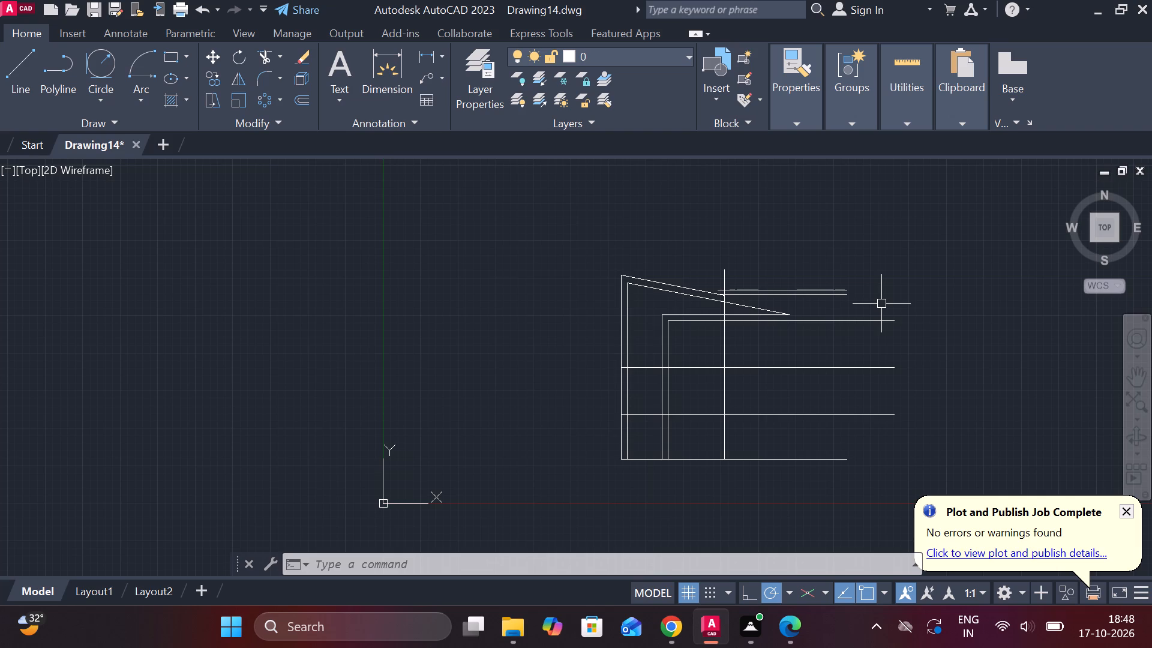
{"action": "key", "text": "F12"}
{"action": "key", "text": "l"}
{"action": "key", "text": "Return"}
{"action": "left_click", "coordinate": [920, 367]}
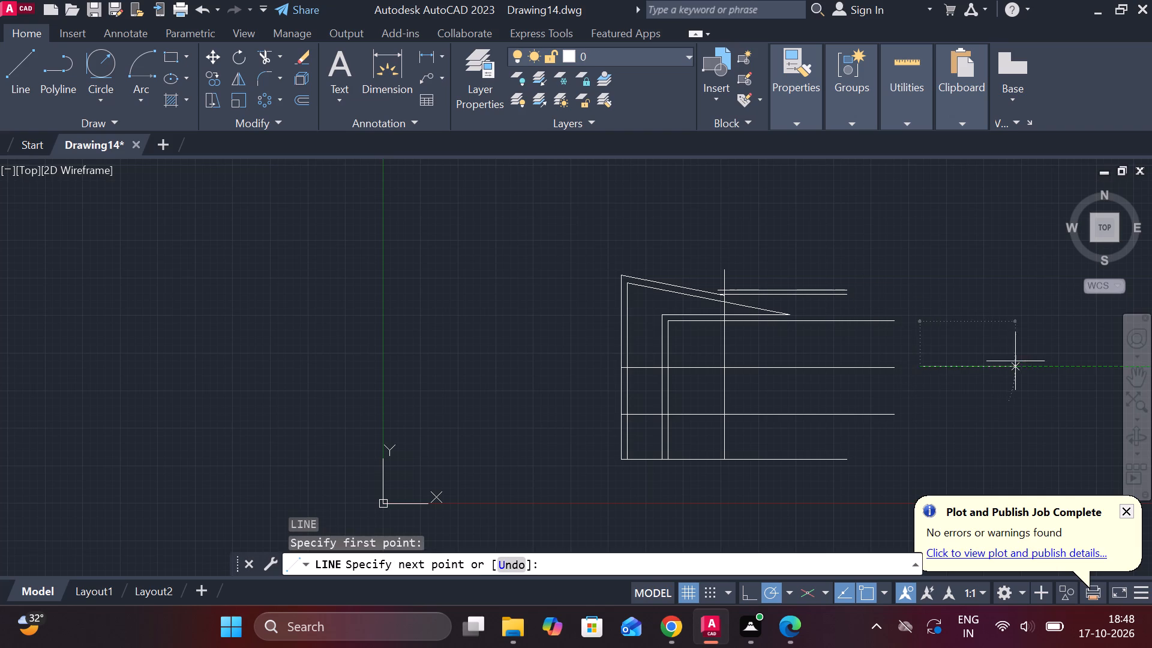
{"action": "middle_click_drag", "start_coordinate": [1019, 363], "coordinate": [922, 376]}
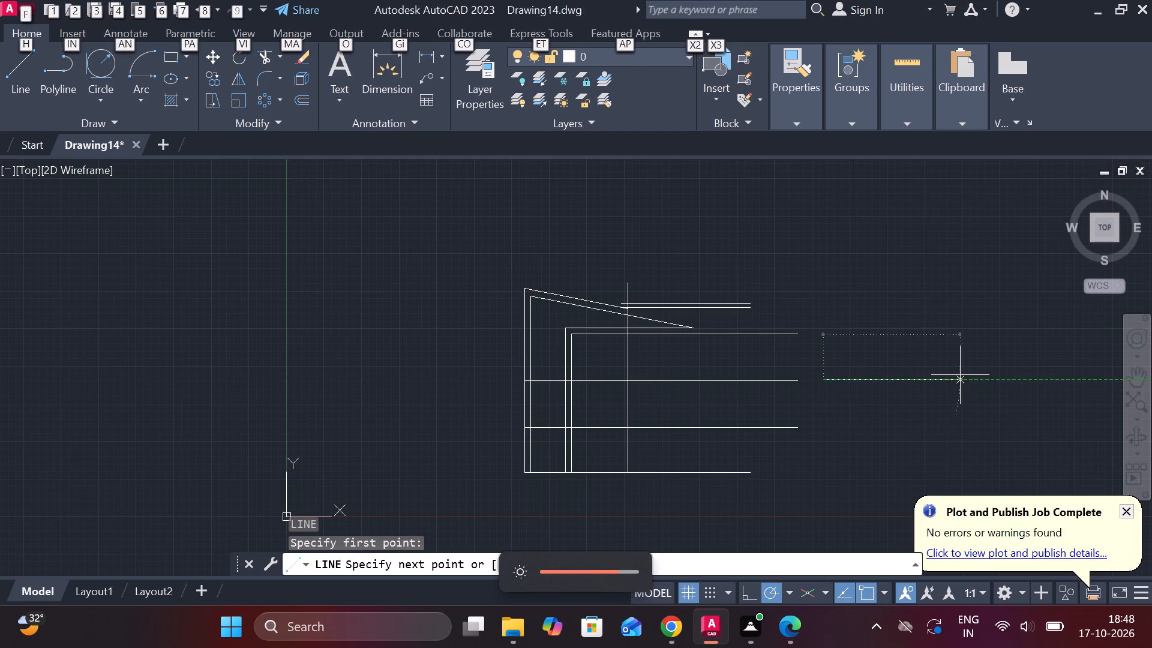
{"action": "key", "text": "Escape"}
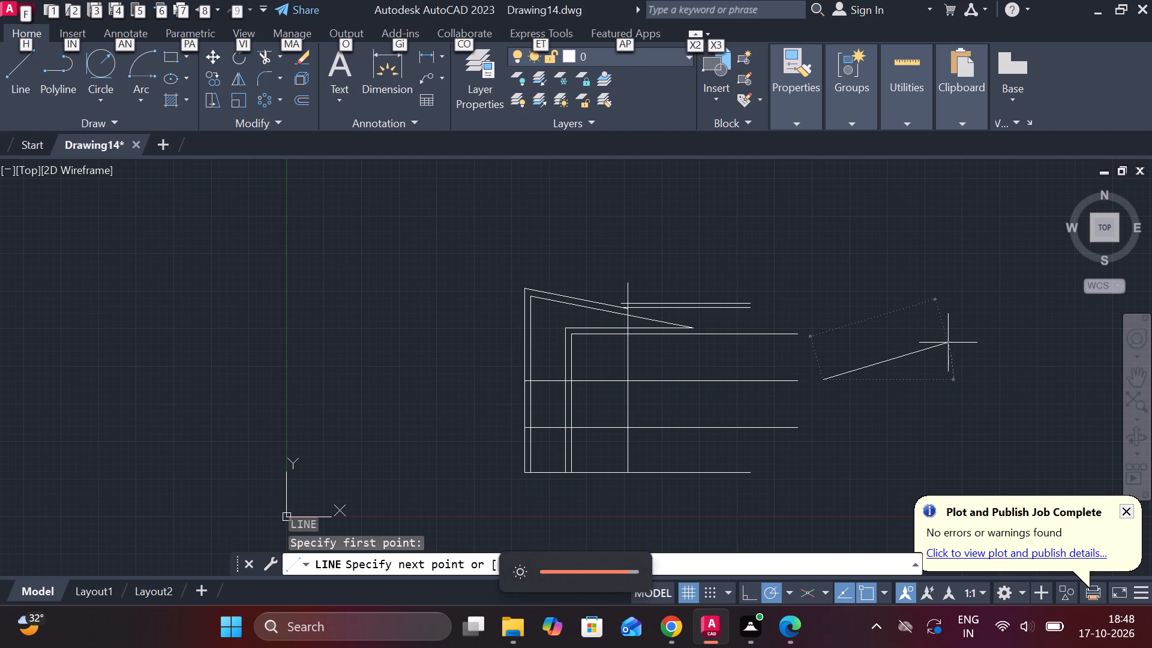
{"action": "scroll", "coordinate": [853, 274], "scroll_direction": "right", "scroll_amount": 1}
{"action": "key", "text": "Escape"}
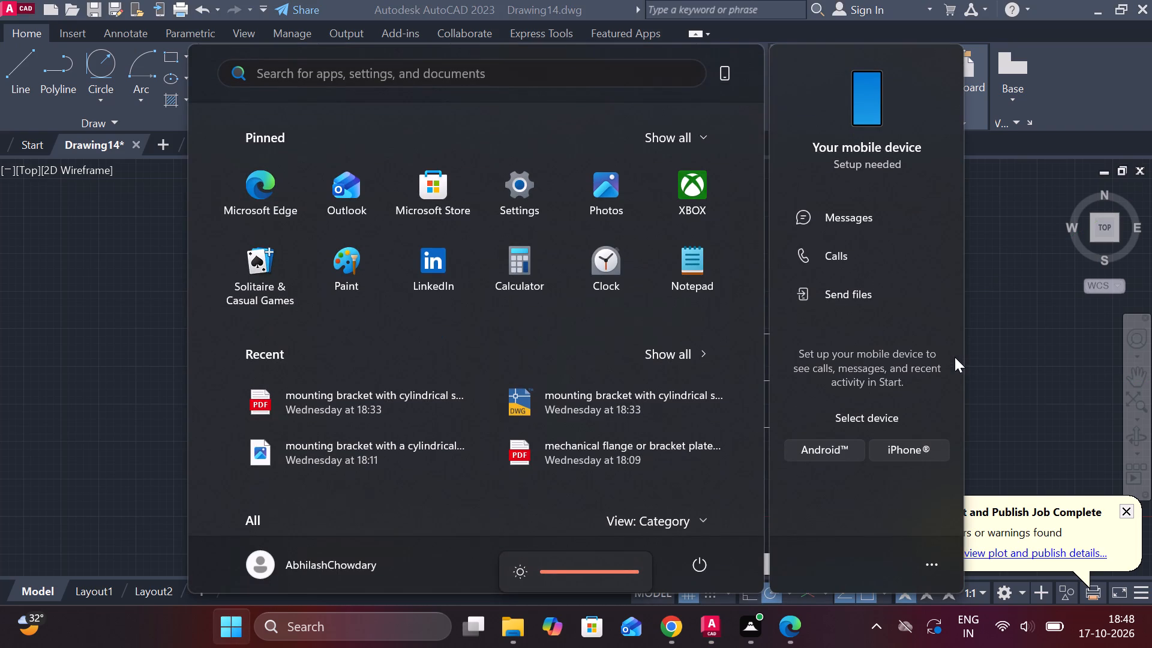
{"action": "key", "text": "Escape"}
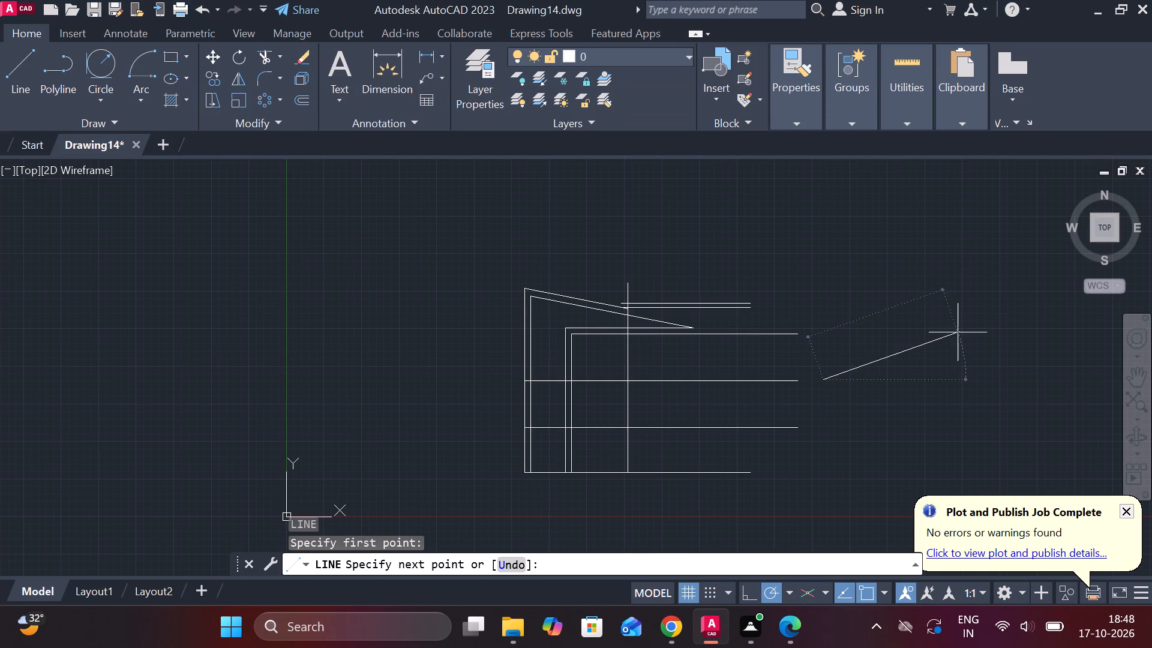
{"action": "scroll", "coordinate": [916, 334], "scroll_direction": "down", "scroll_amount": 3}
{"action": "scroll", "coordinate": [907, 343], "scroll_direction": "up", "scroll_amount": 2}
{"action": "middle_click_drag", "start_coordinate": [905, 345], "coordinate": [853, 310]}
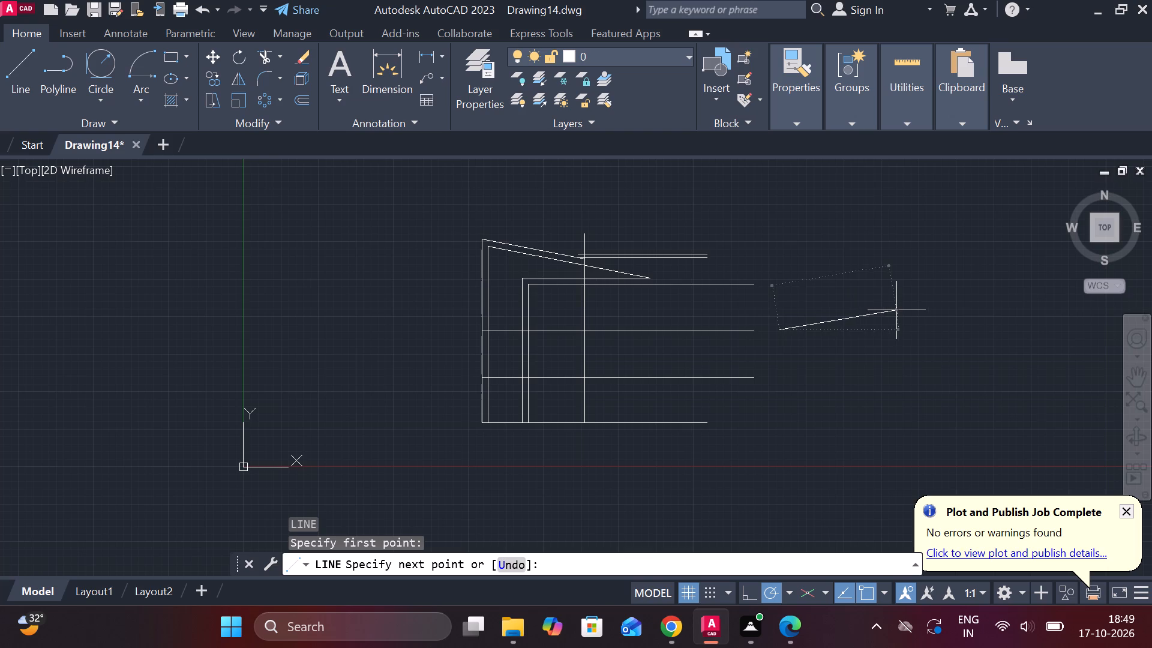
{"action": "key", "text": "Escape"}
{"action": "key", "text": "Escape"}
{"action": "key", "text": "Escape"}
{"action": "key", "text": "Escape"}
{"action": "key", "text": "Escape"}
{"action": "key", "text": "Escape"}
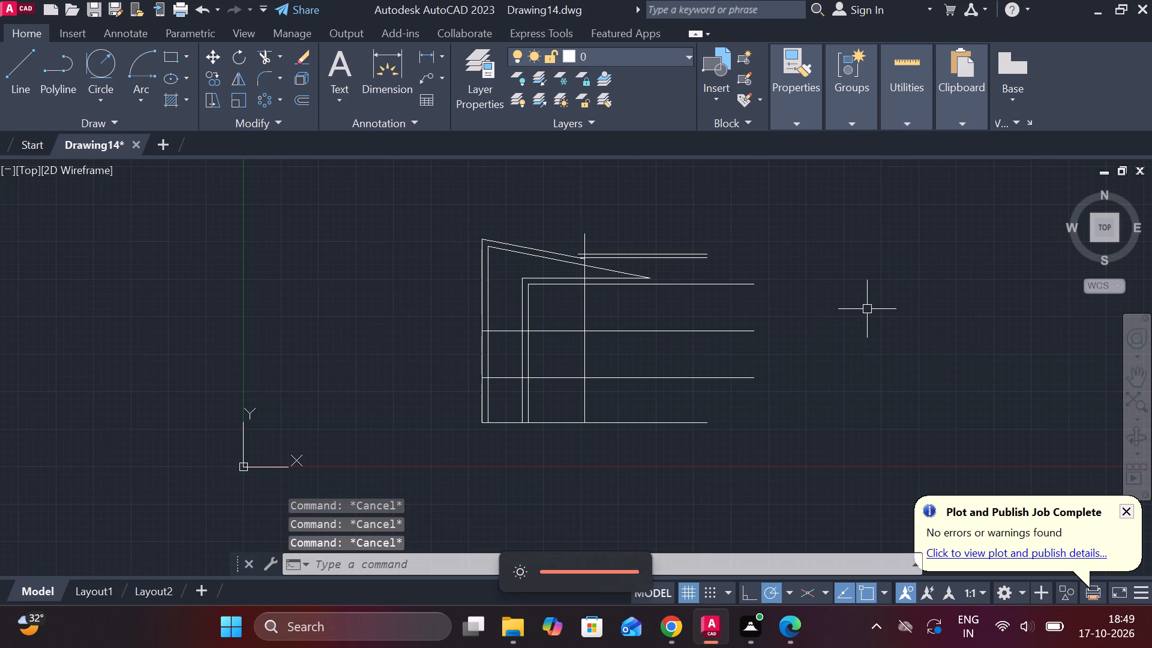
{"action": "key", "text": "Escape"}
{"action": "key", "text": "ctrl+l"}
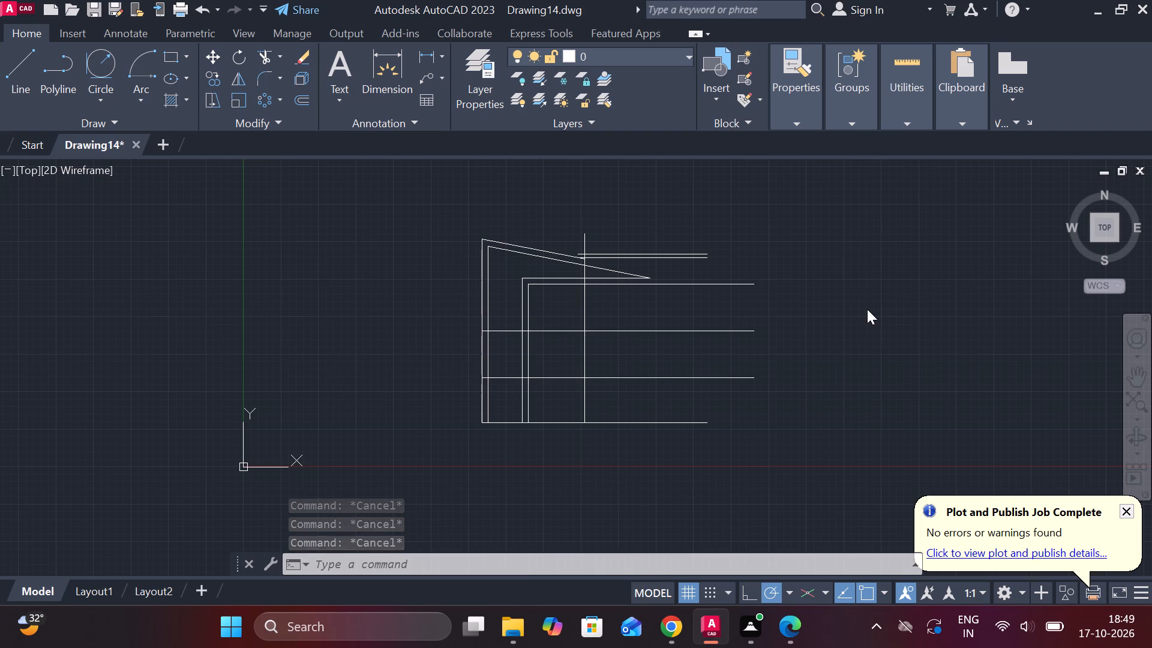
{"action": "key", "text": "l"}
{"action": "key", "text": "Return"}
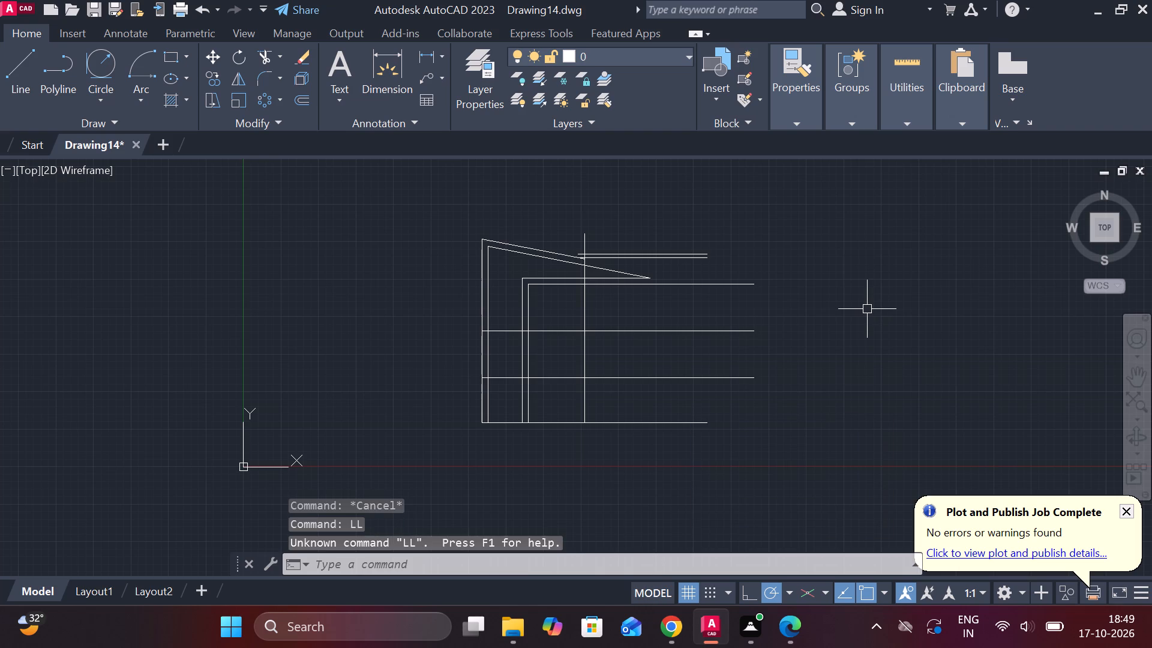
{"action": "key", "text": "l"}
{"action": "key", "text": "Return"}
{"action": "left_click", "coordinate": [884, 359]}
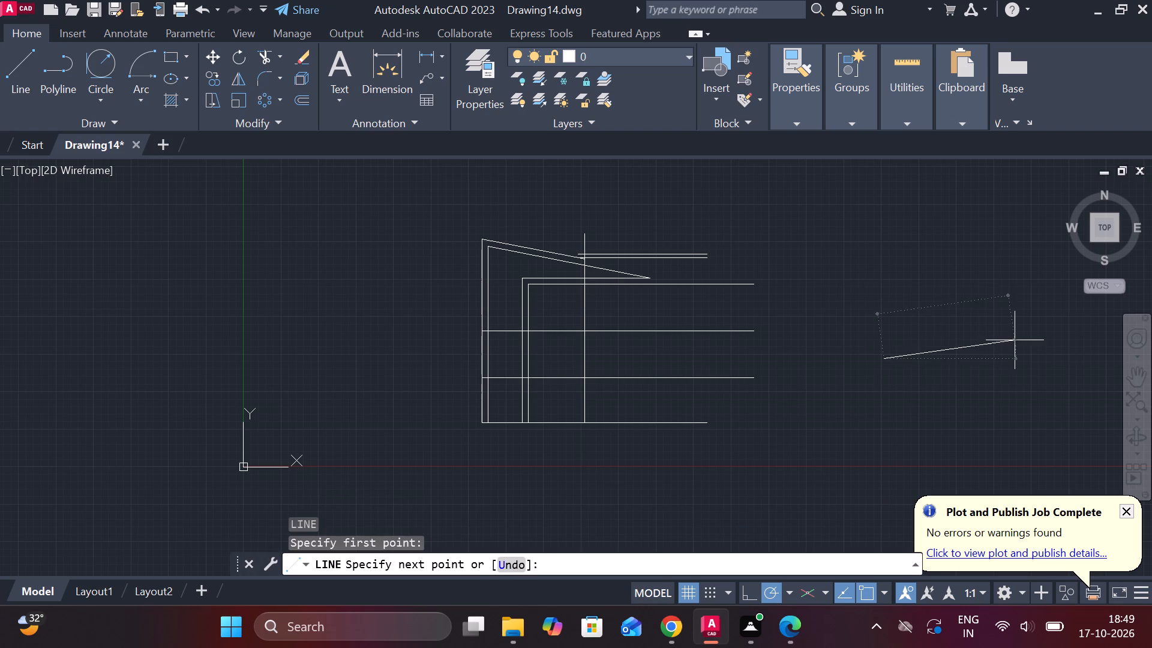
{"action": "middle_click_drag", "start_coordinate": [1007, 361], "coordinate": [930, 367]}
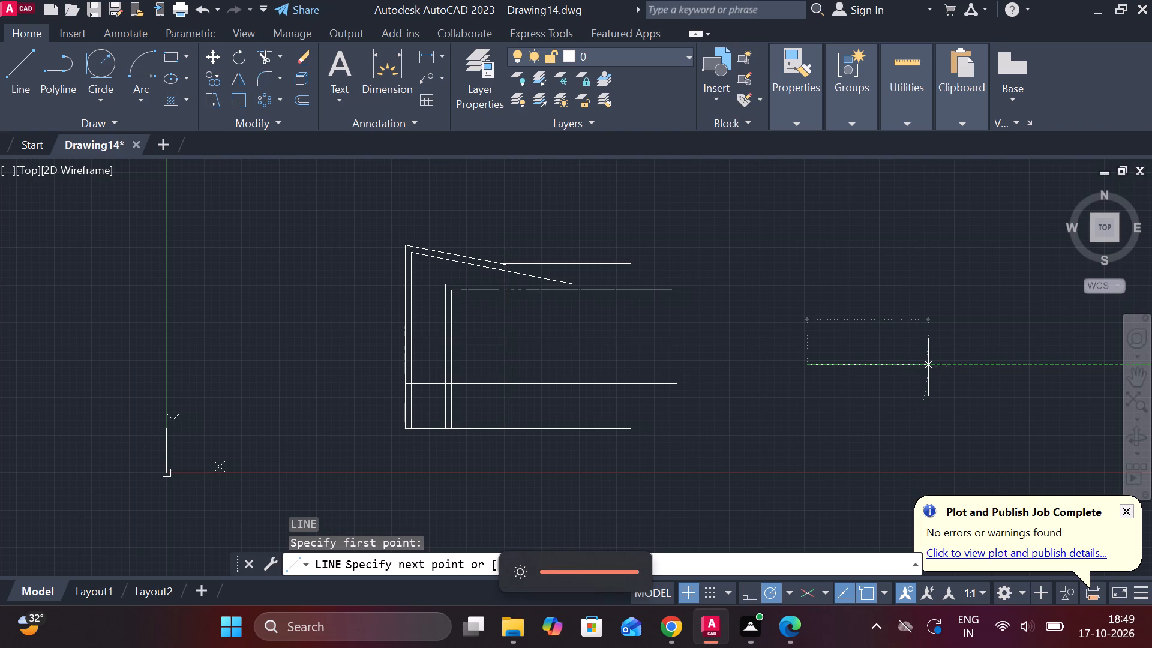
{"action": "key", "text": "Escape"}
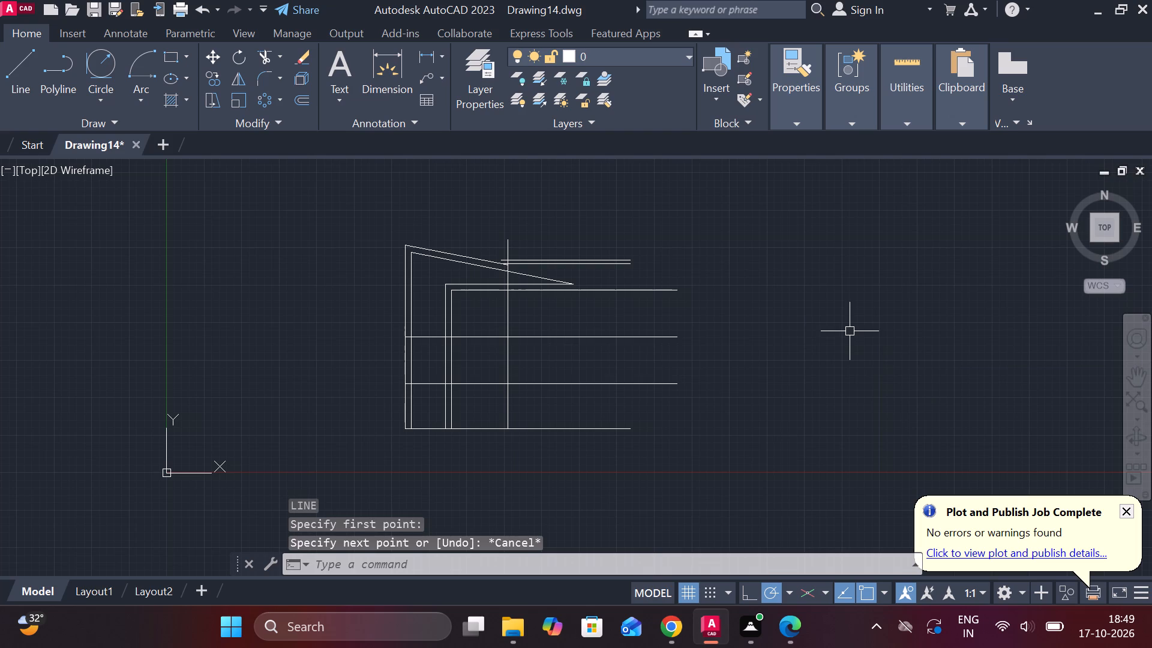
Draw two connected trial line segments forming a V in the empty area beside the profile, toggling dynamic input while drawing.
{"action": "key", "text": "l"}
{"action": "key", "text": "Return"}
{"action": "left_click", "coordinate": [840, 344]}
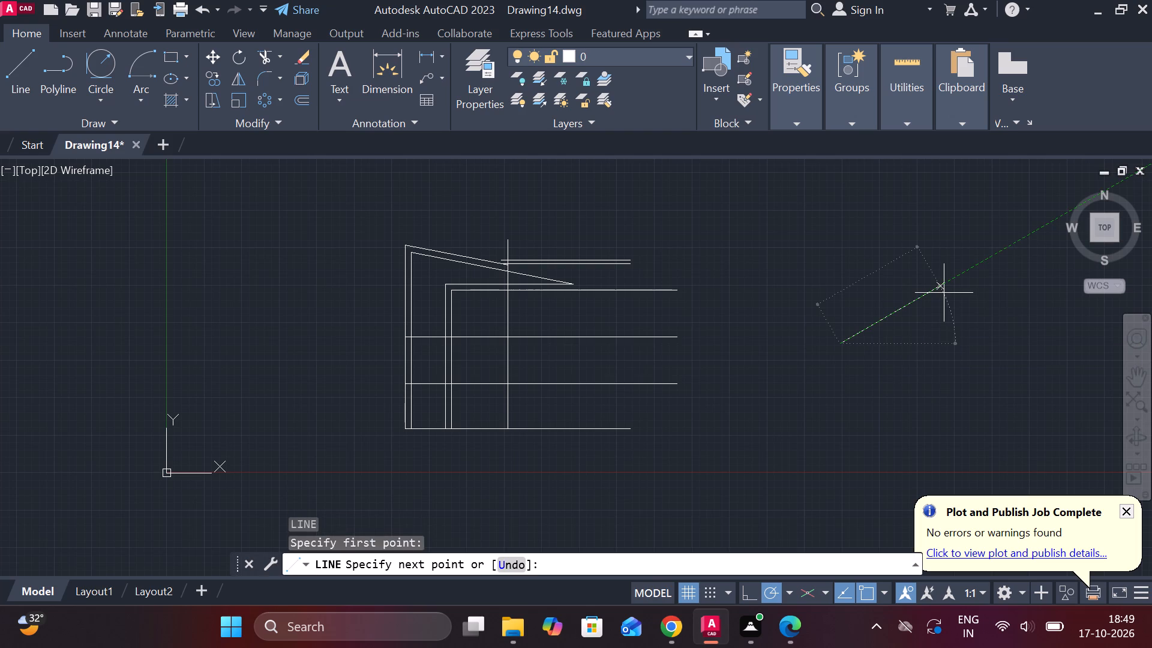
{"action": "key", "text": "F12"}
{"action": "left_click", "coordinate": [890, 359]}
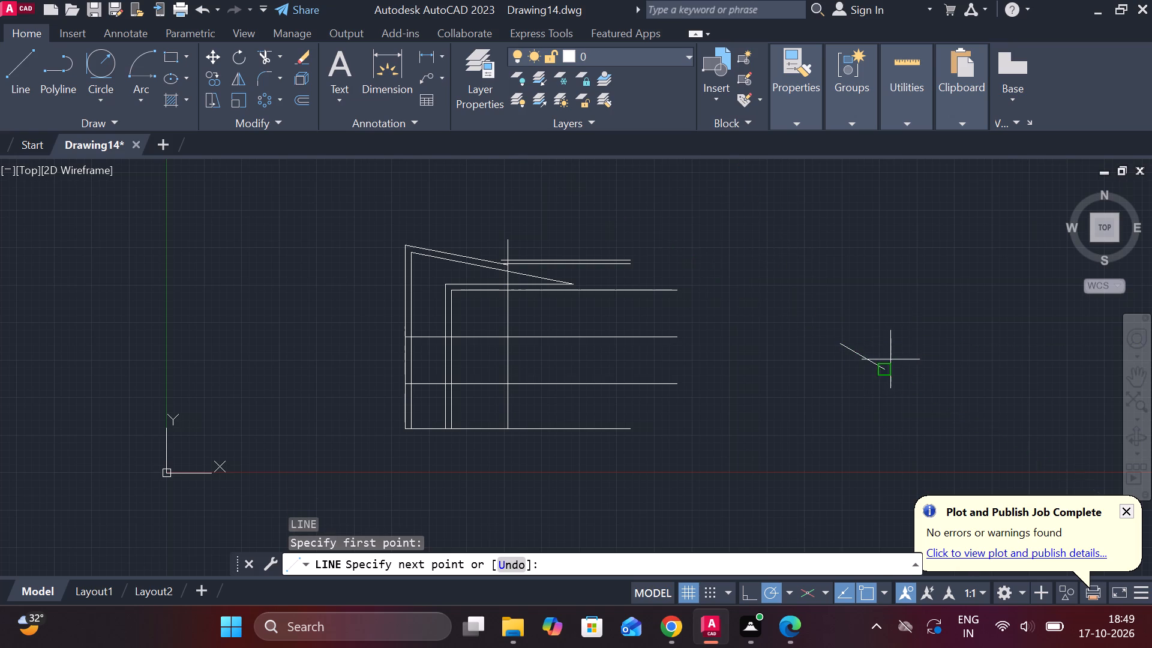
{"action": "left_click", "coordinate": [919, 312]}
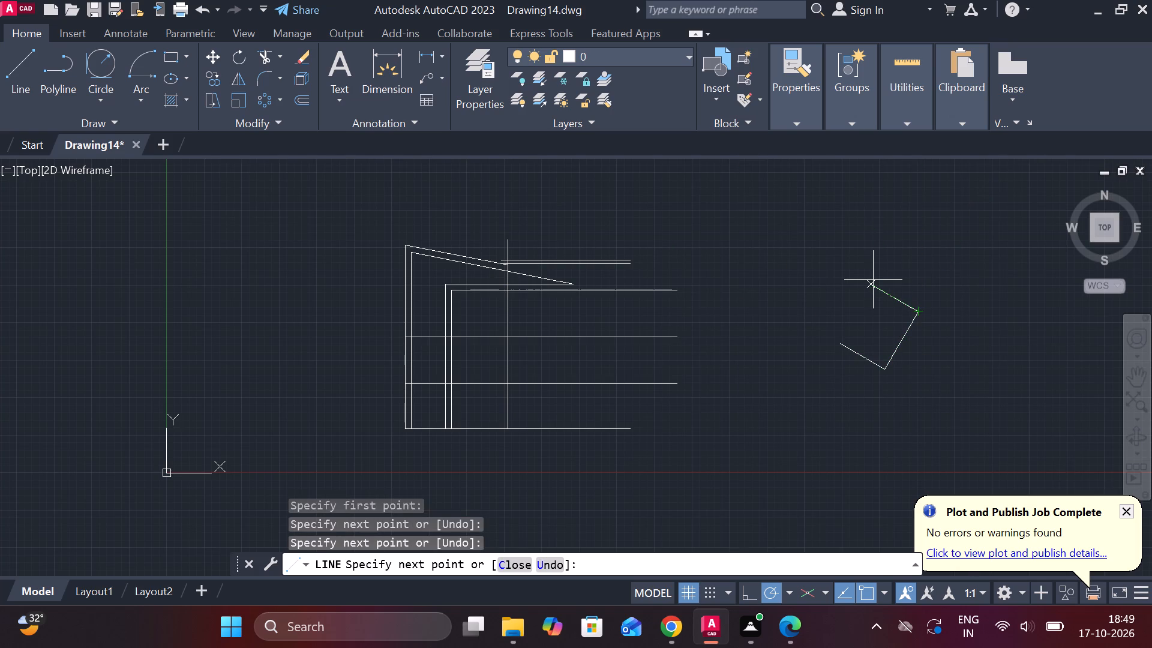
{"action": "key", "text": "F12"}
{"action": "key", "text": "Escape"}
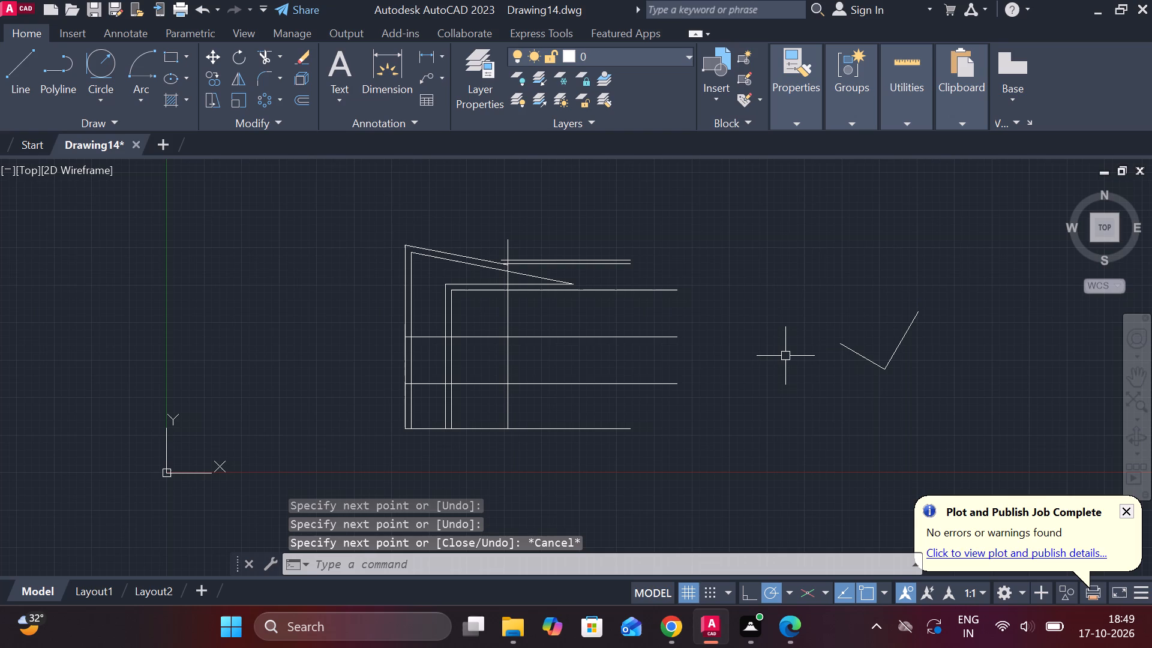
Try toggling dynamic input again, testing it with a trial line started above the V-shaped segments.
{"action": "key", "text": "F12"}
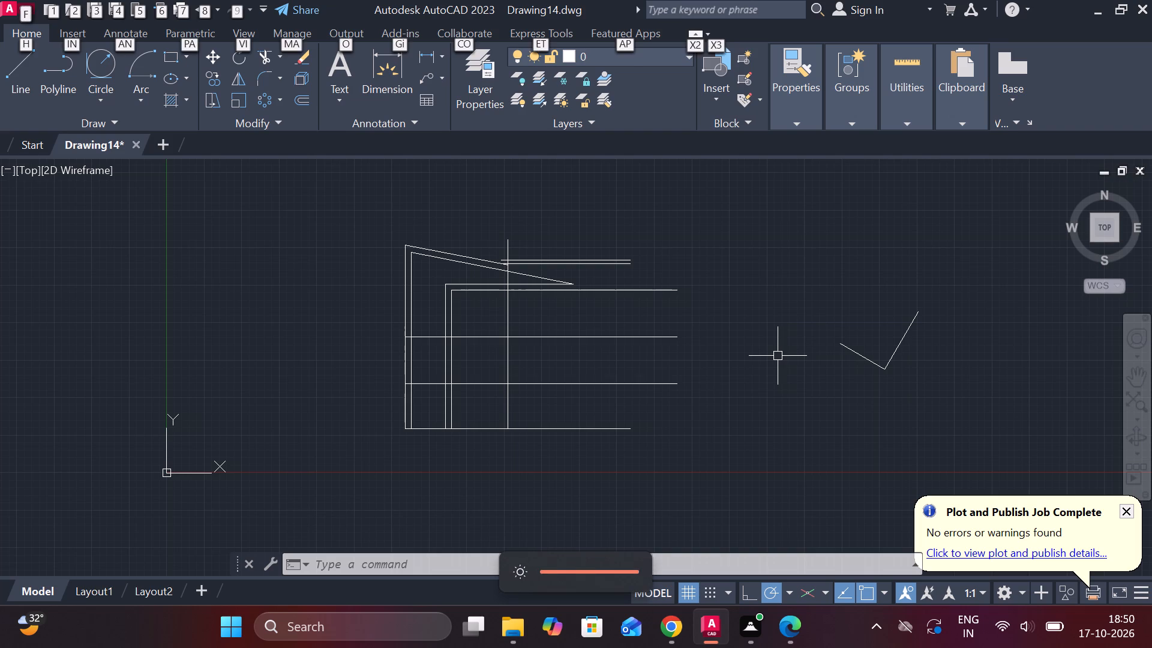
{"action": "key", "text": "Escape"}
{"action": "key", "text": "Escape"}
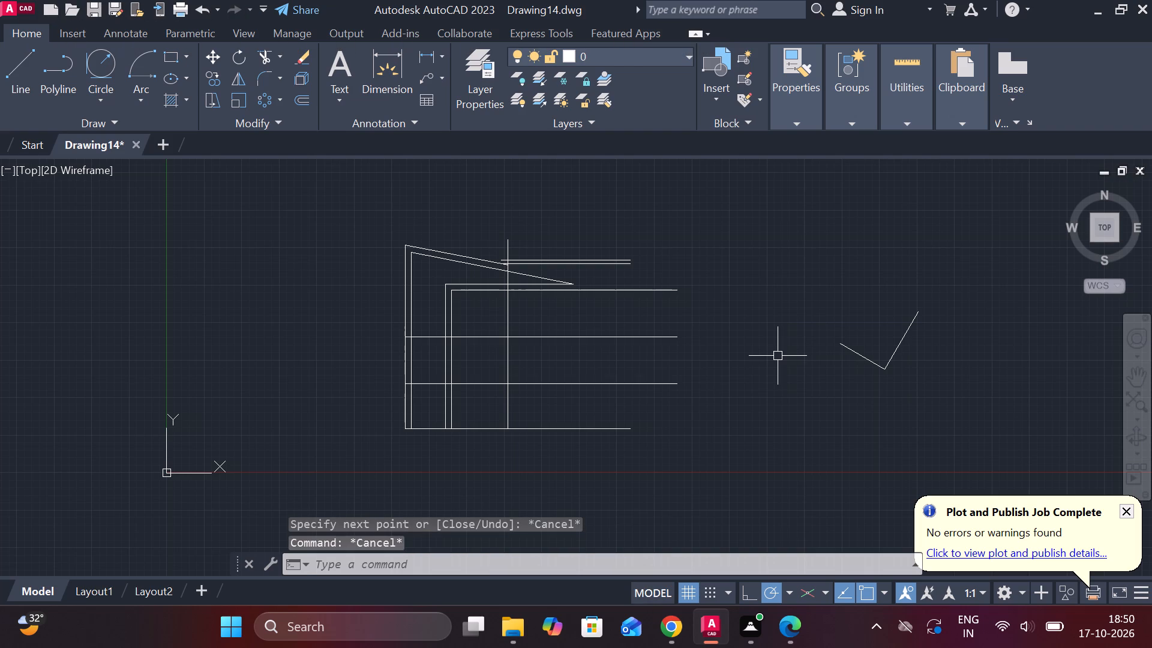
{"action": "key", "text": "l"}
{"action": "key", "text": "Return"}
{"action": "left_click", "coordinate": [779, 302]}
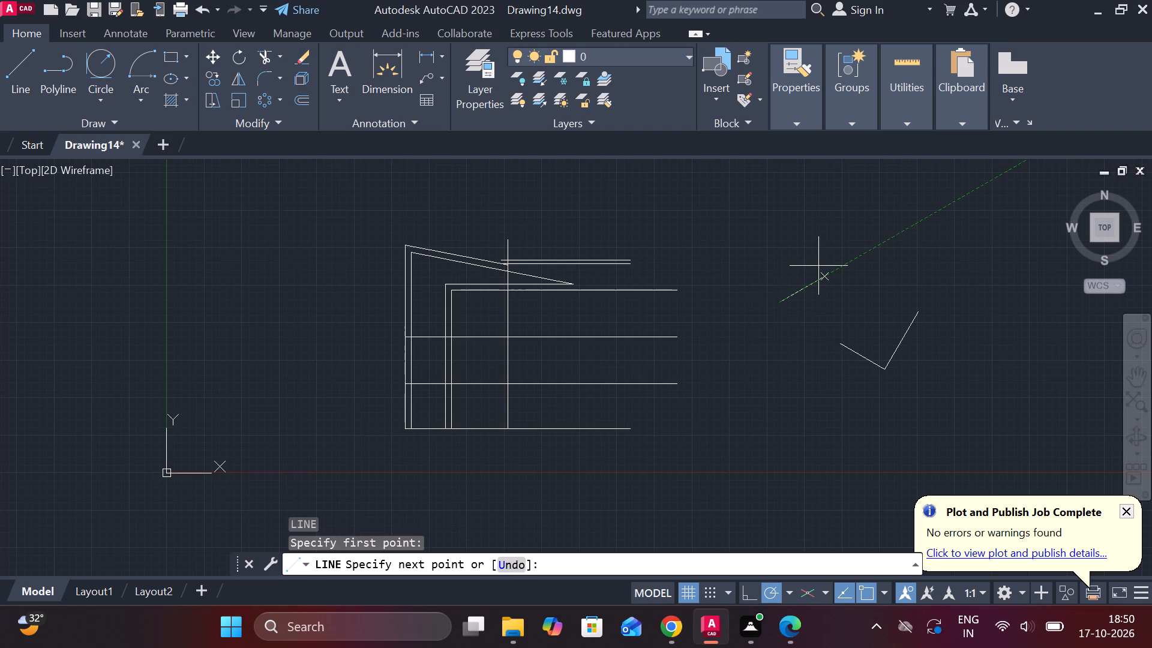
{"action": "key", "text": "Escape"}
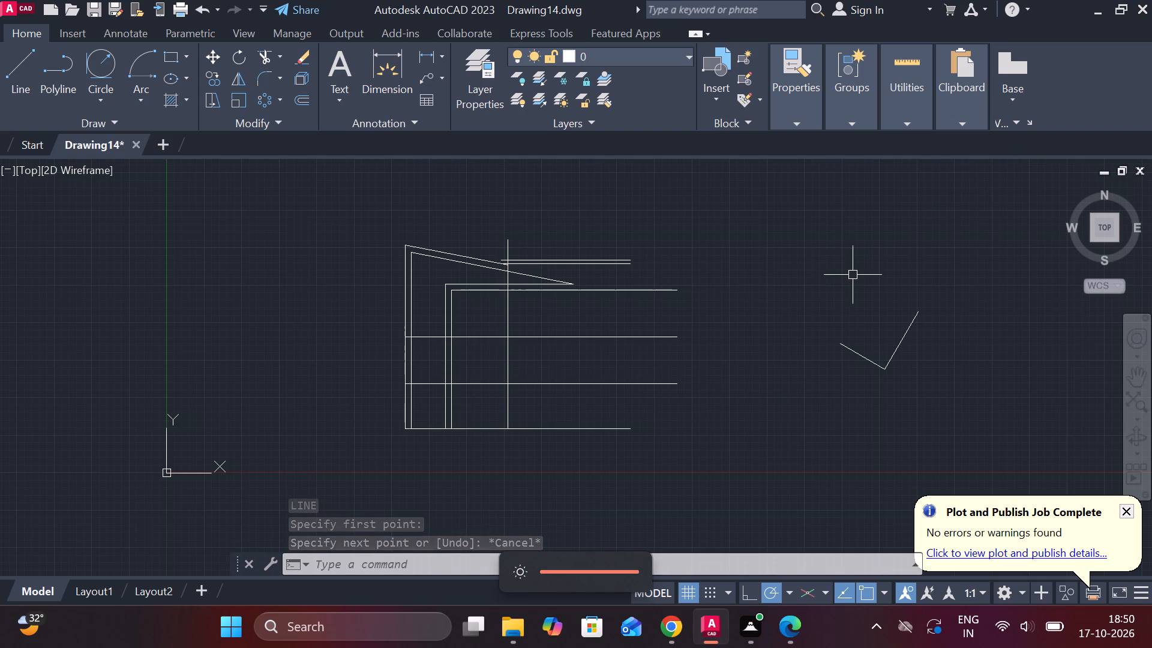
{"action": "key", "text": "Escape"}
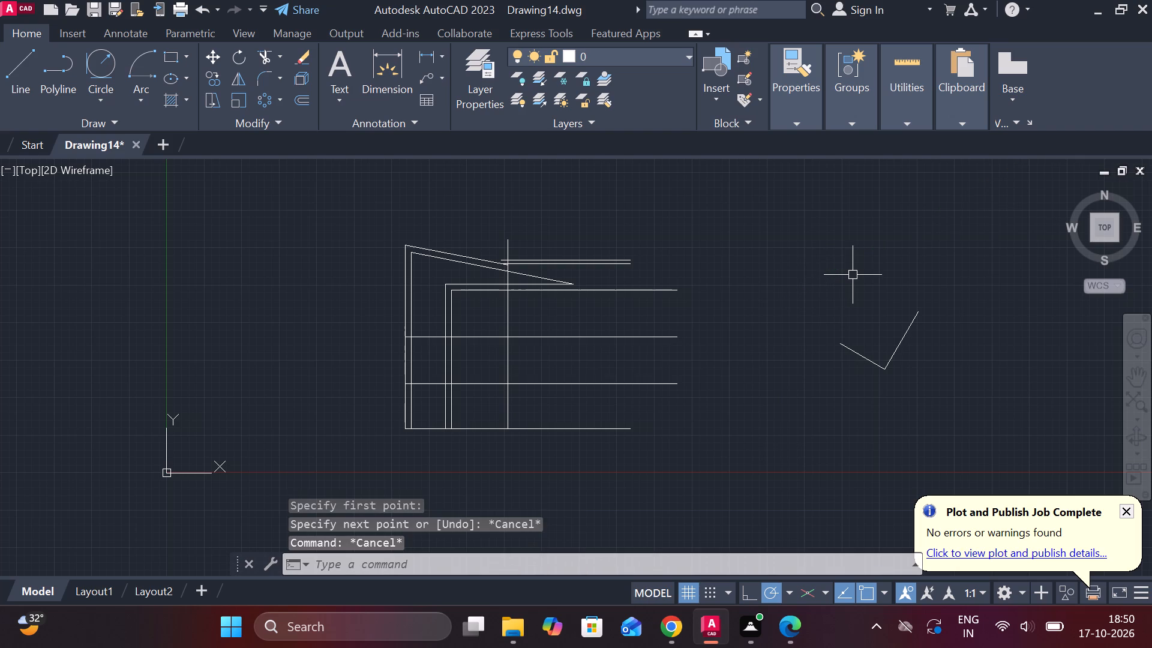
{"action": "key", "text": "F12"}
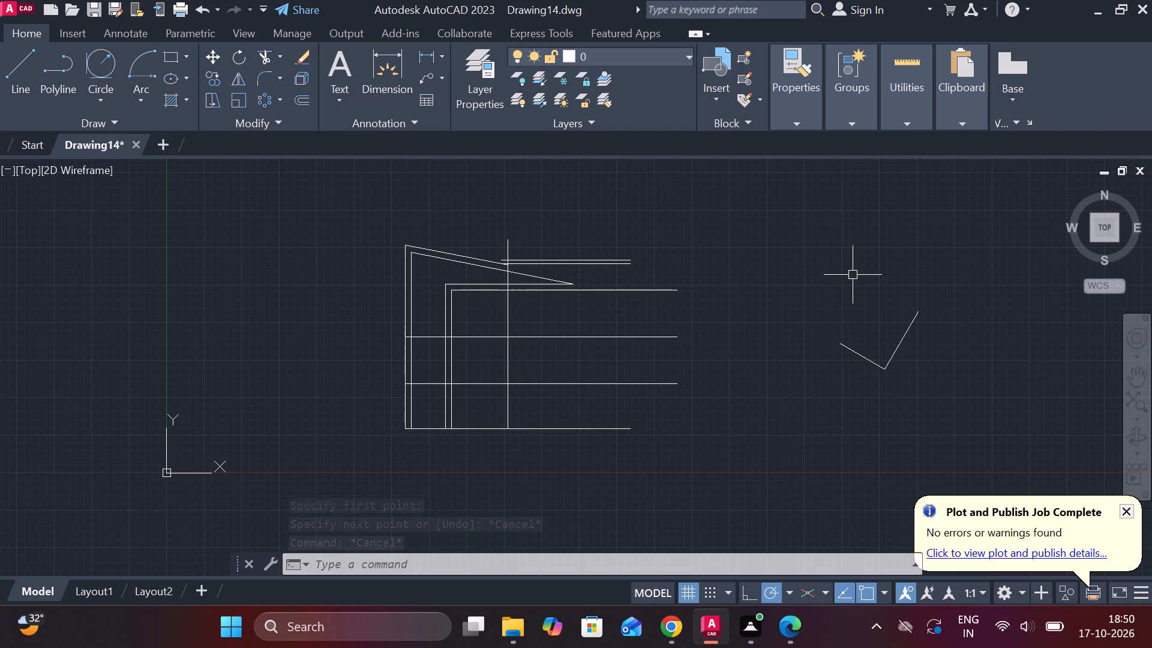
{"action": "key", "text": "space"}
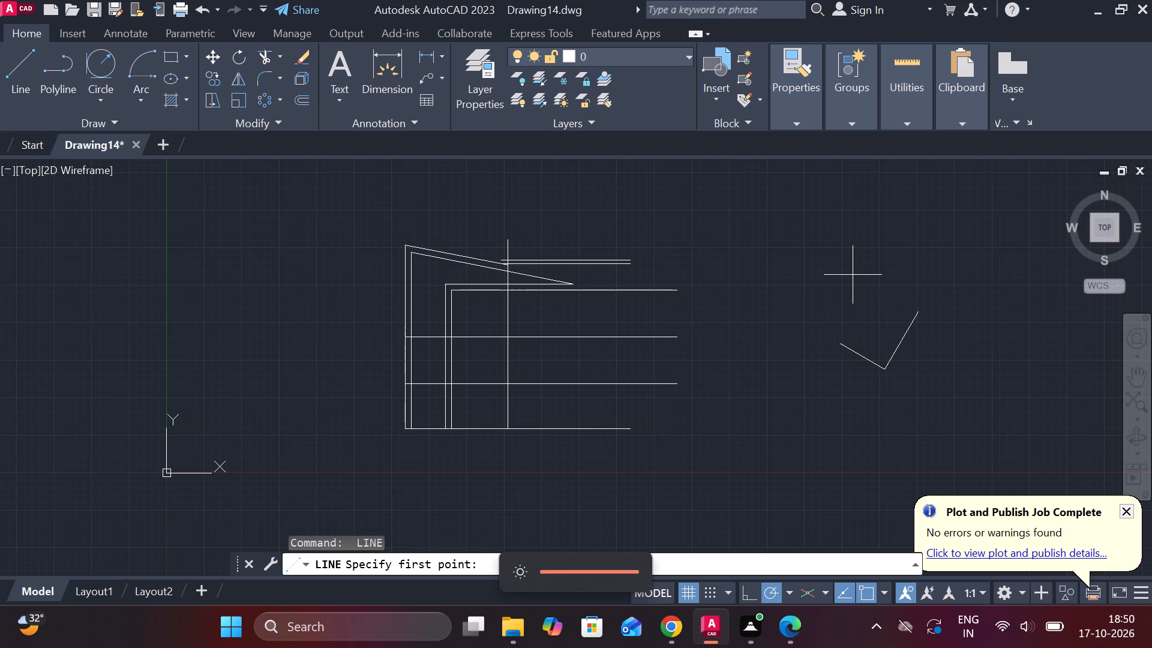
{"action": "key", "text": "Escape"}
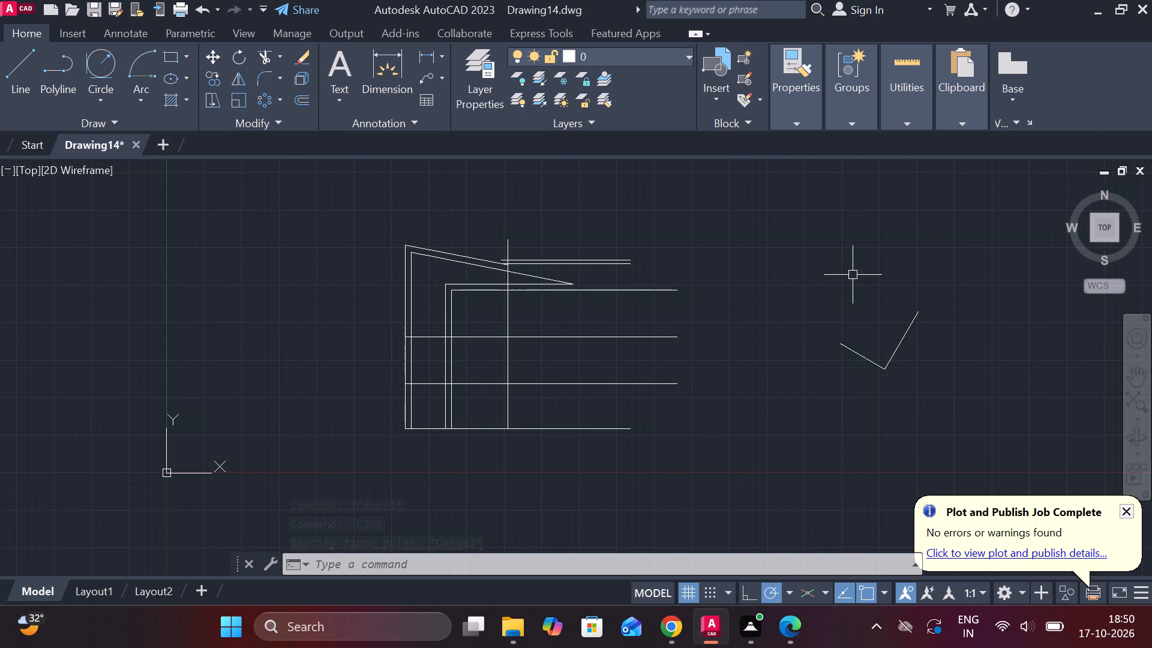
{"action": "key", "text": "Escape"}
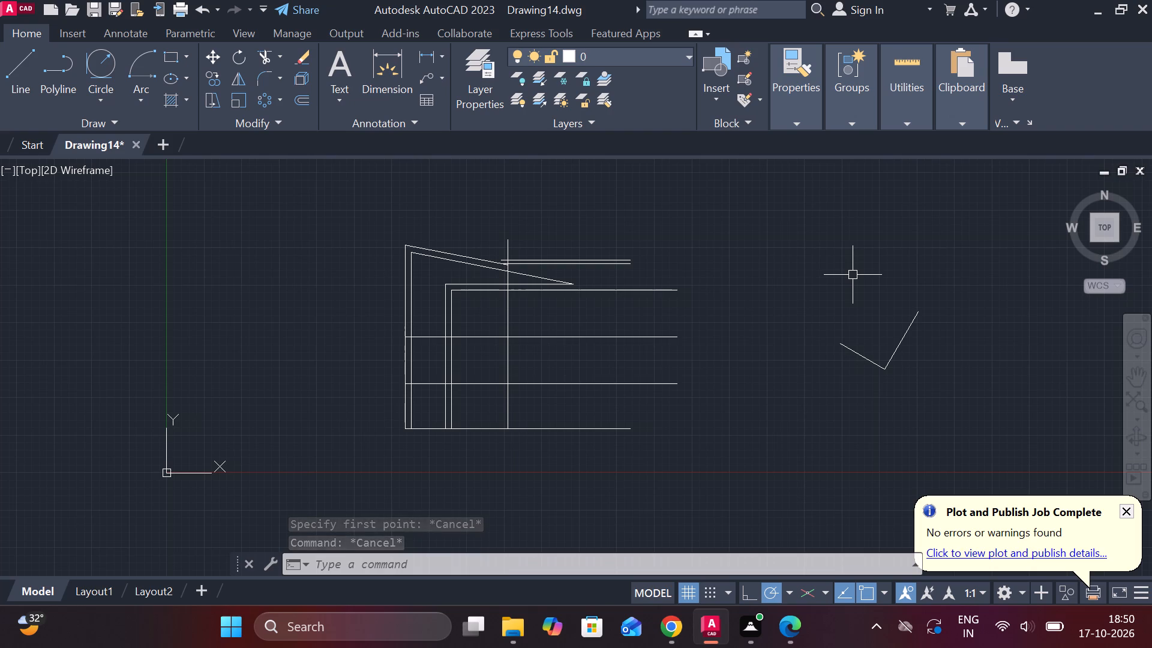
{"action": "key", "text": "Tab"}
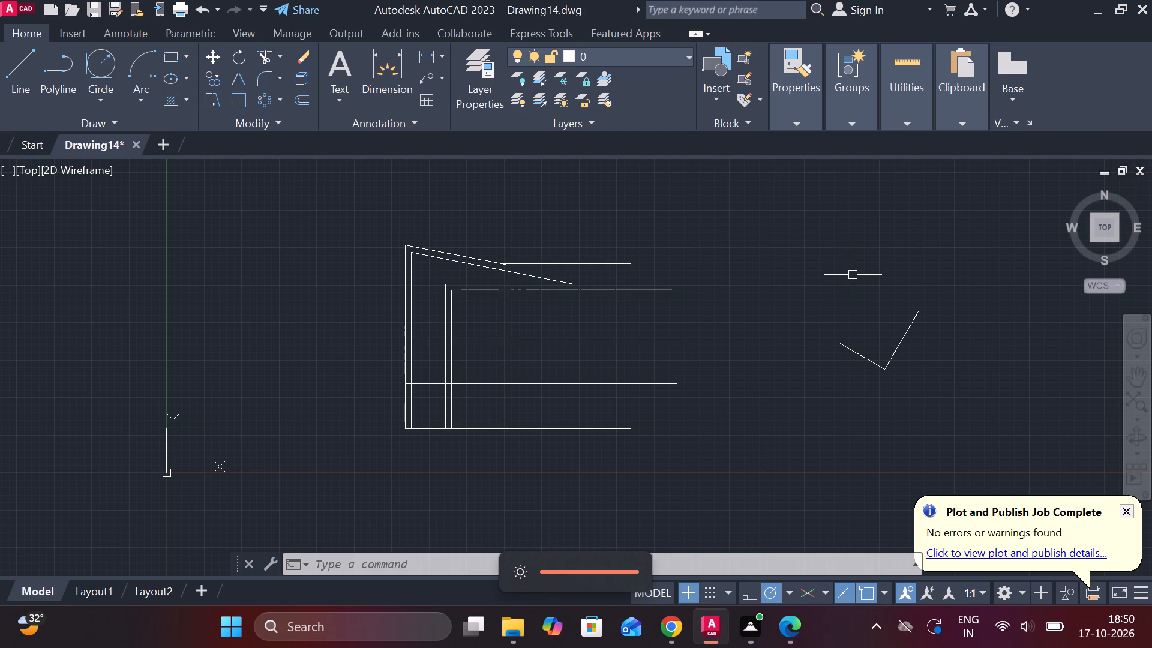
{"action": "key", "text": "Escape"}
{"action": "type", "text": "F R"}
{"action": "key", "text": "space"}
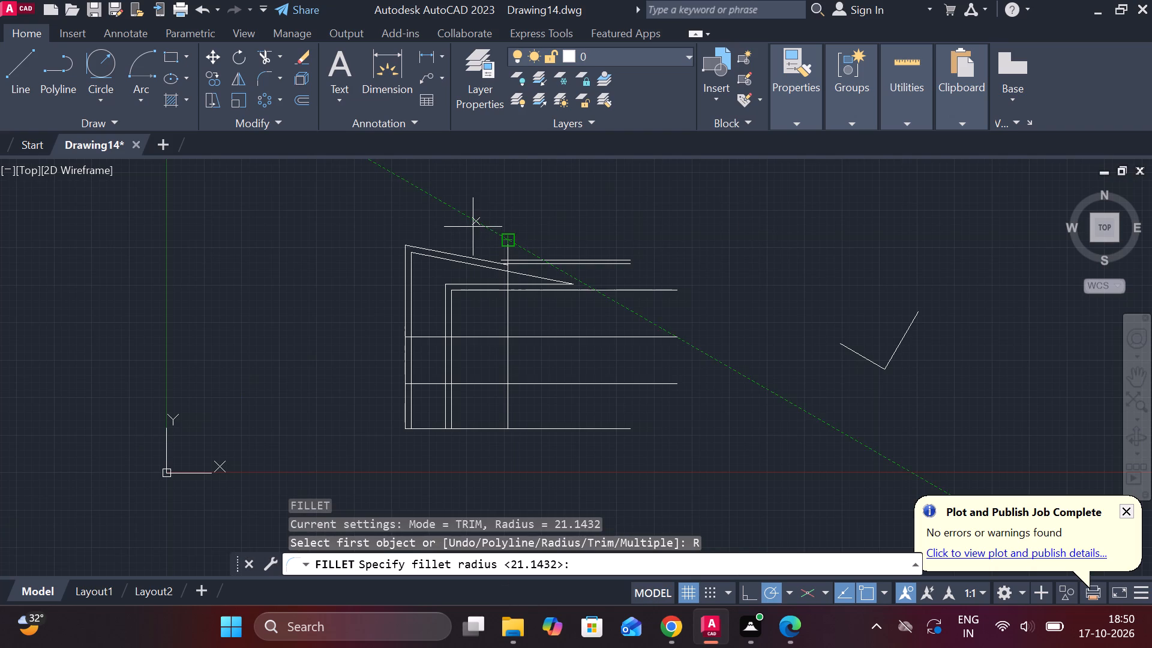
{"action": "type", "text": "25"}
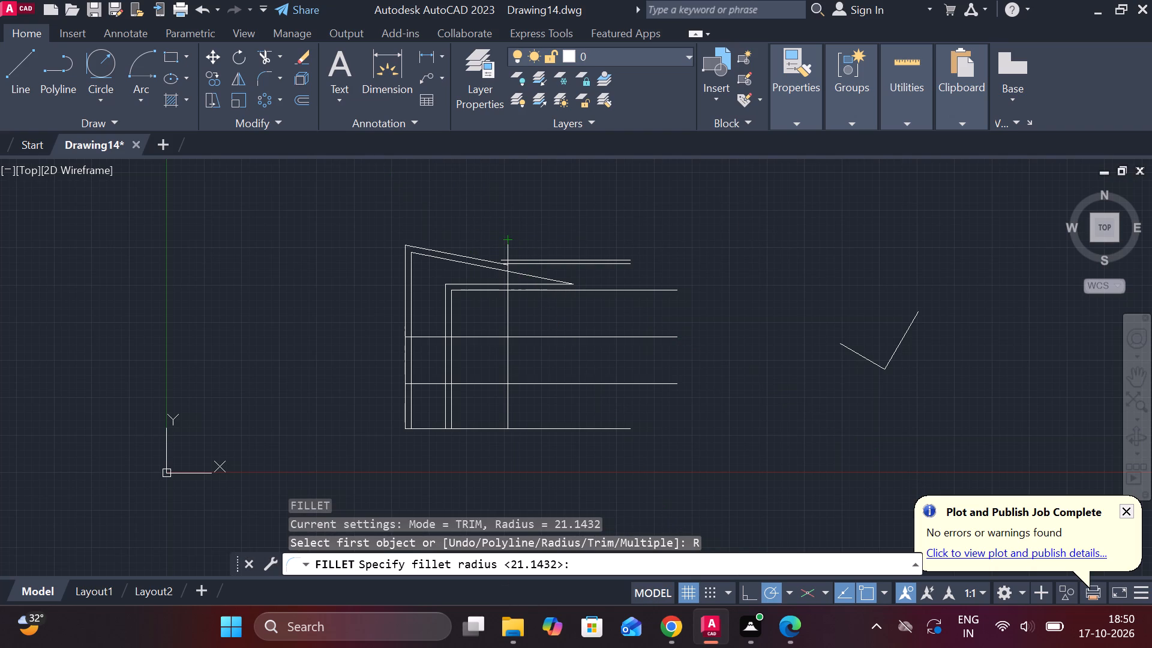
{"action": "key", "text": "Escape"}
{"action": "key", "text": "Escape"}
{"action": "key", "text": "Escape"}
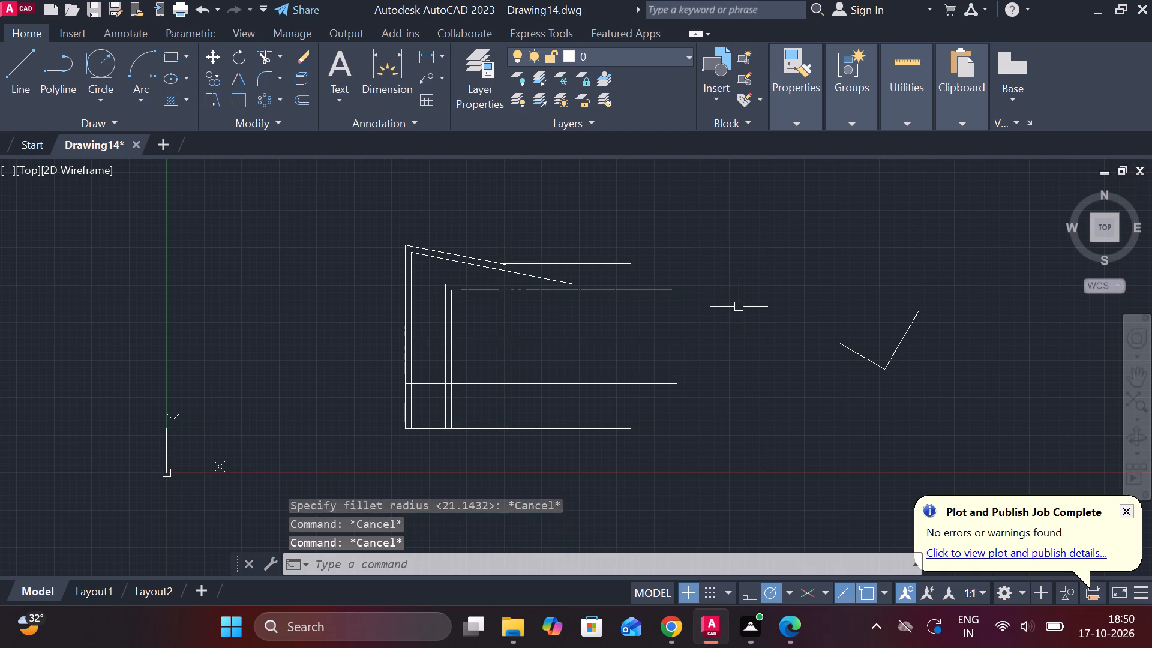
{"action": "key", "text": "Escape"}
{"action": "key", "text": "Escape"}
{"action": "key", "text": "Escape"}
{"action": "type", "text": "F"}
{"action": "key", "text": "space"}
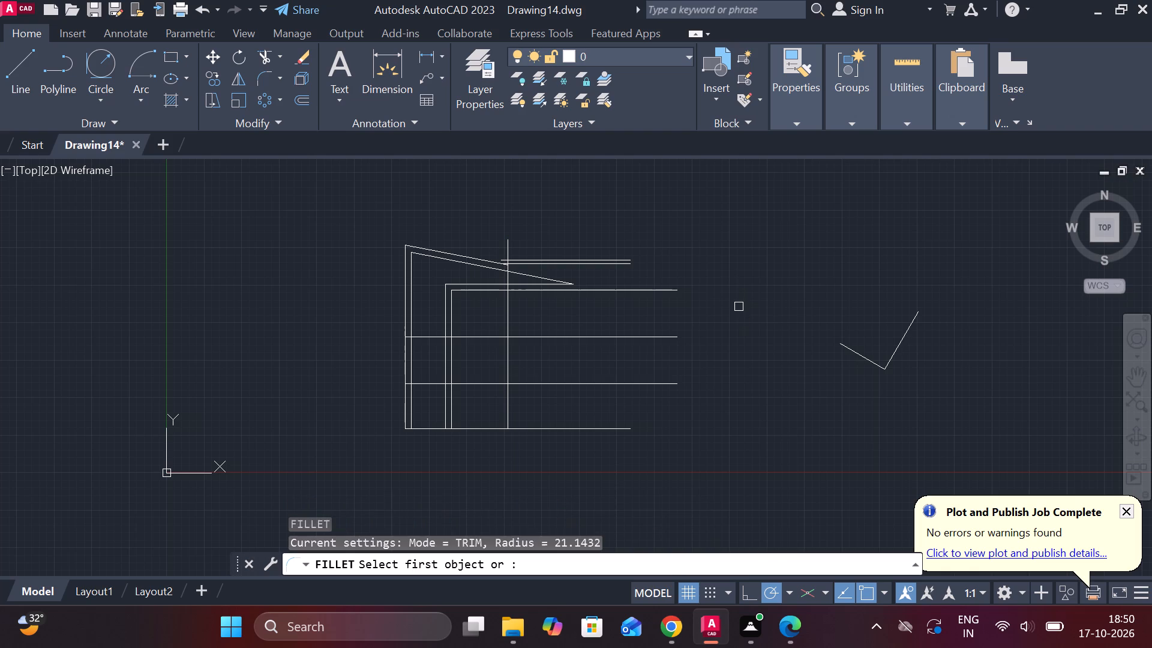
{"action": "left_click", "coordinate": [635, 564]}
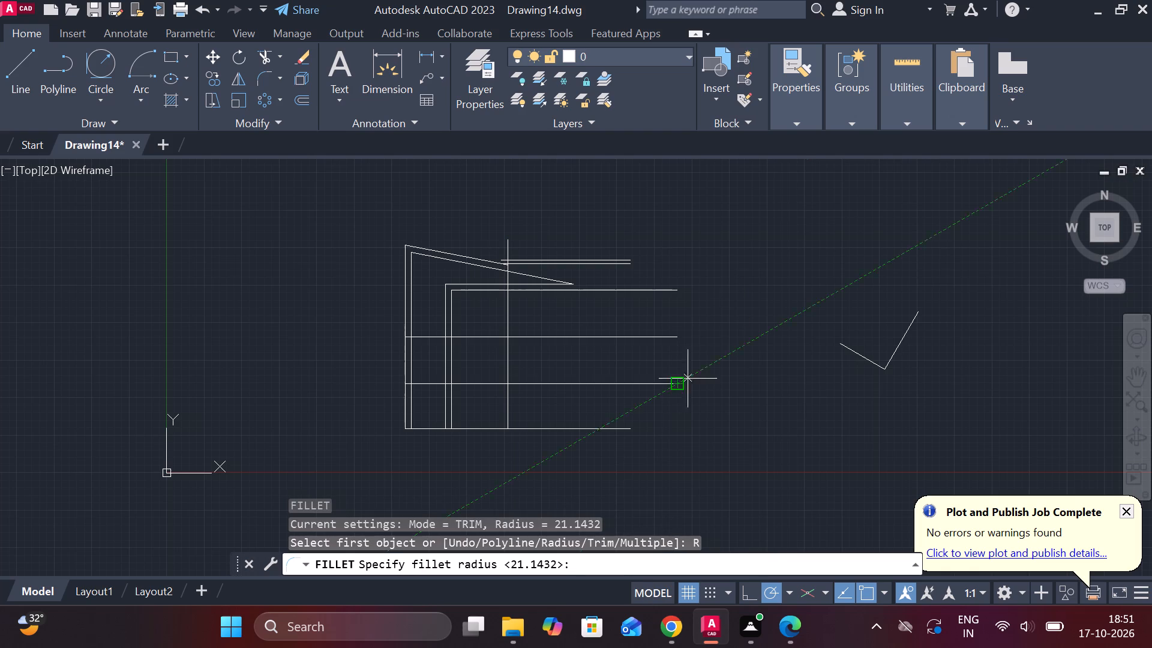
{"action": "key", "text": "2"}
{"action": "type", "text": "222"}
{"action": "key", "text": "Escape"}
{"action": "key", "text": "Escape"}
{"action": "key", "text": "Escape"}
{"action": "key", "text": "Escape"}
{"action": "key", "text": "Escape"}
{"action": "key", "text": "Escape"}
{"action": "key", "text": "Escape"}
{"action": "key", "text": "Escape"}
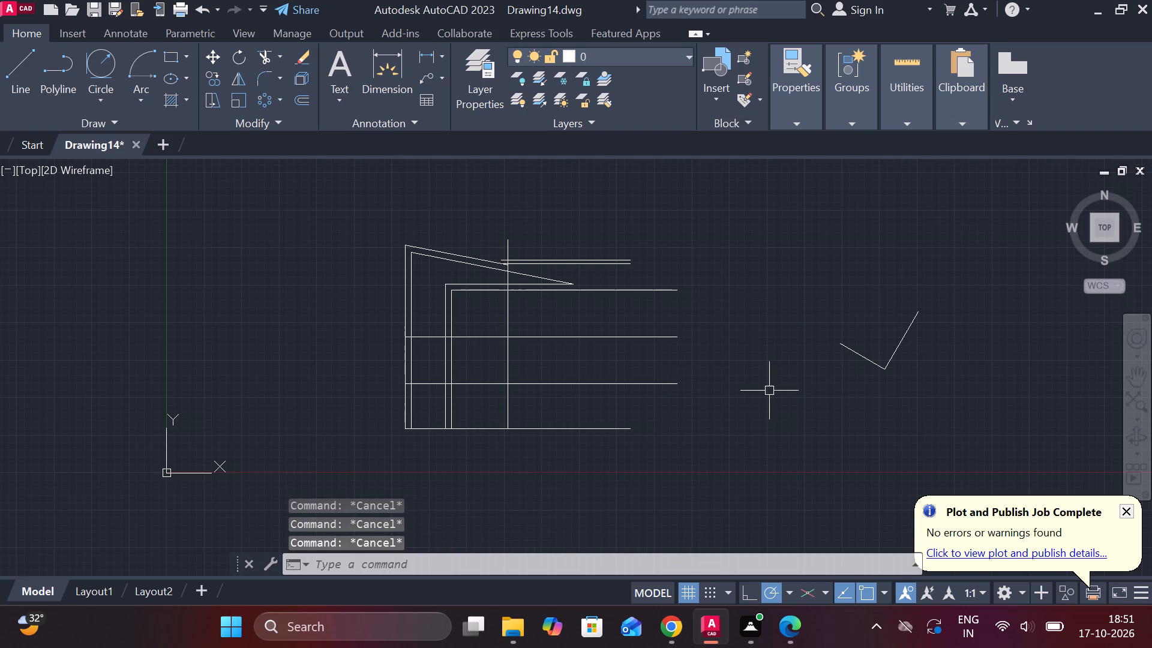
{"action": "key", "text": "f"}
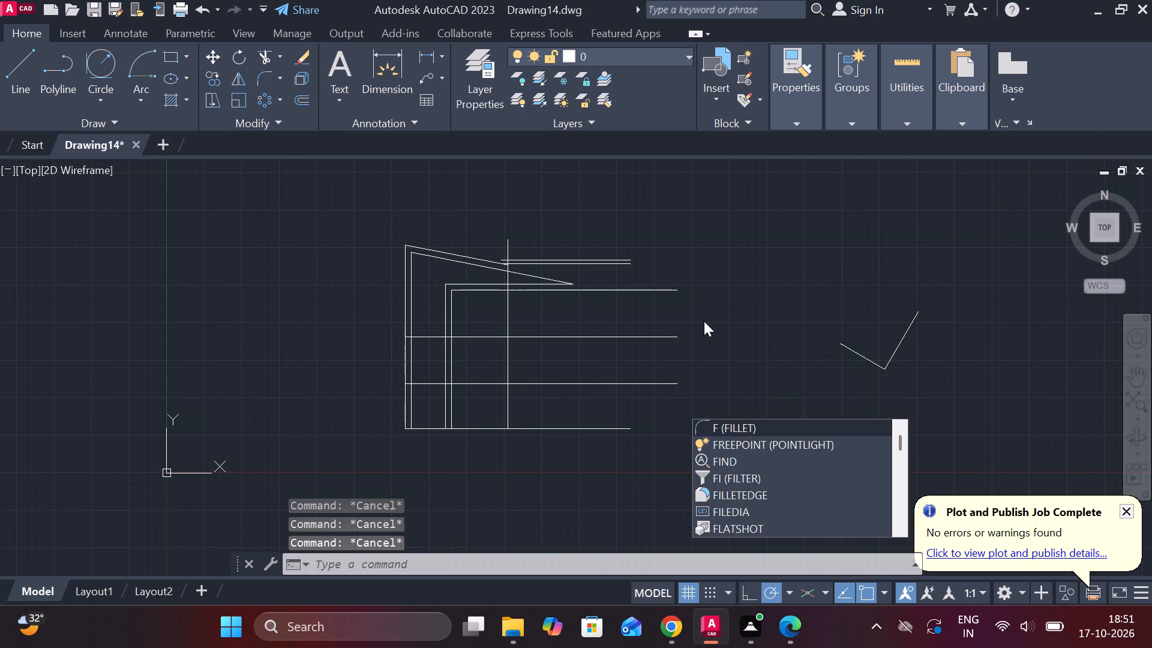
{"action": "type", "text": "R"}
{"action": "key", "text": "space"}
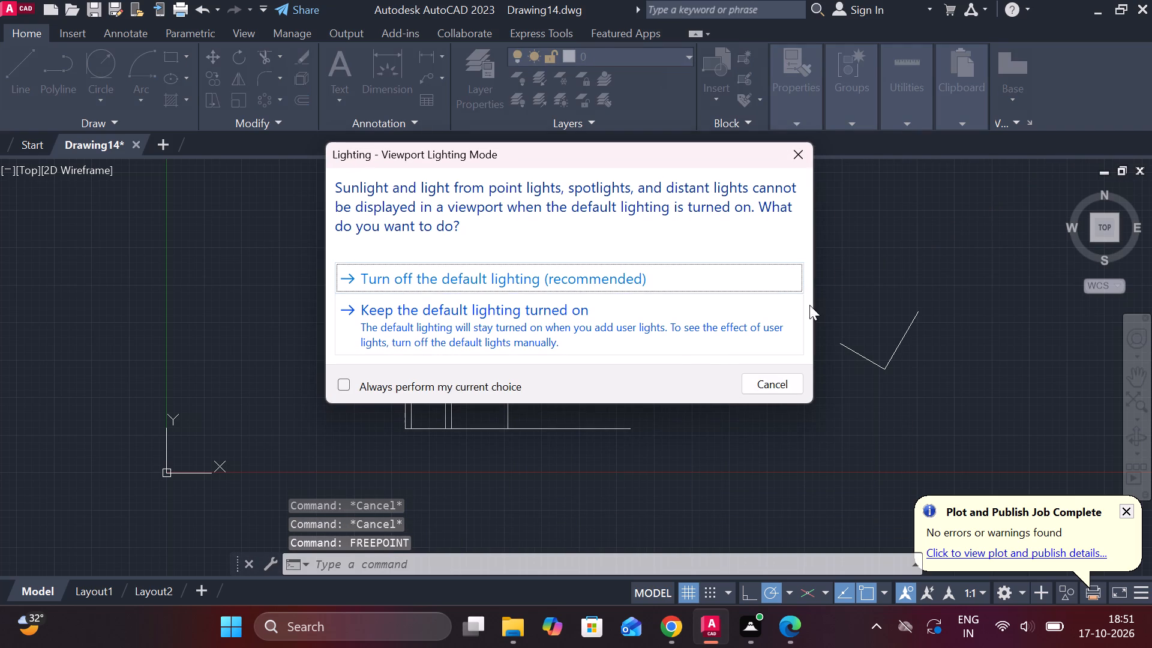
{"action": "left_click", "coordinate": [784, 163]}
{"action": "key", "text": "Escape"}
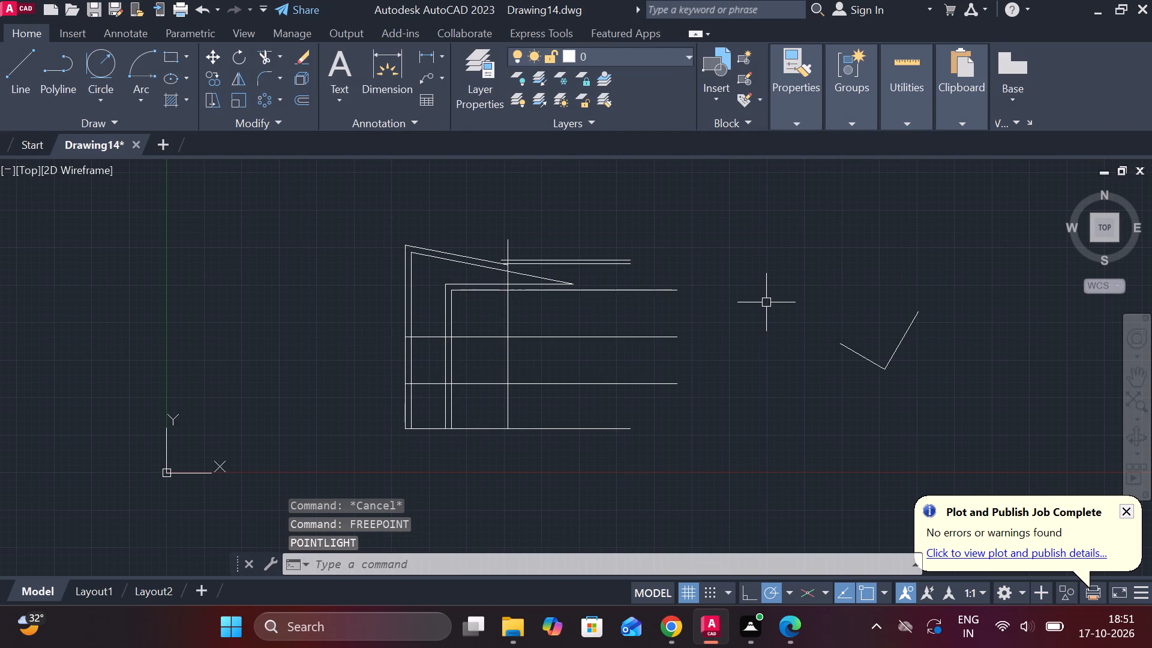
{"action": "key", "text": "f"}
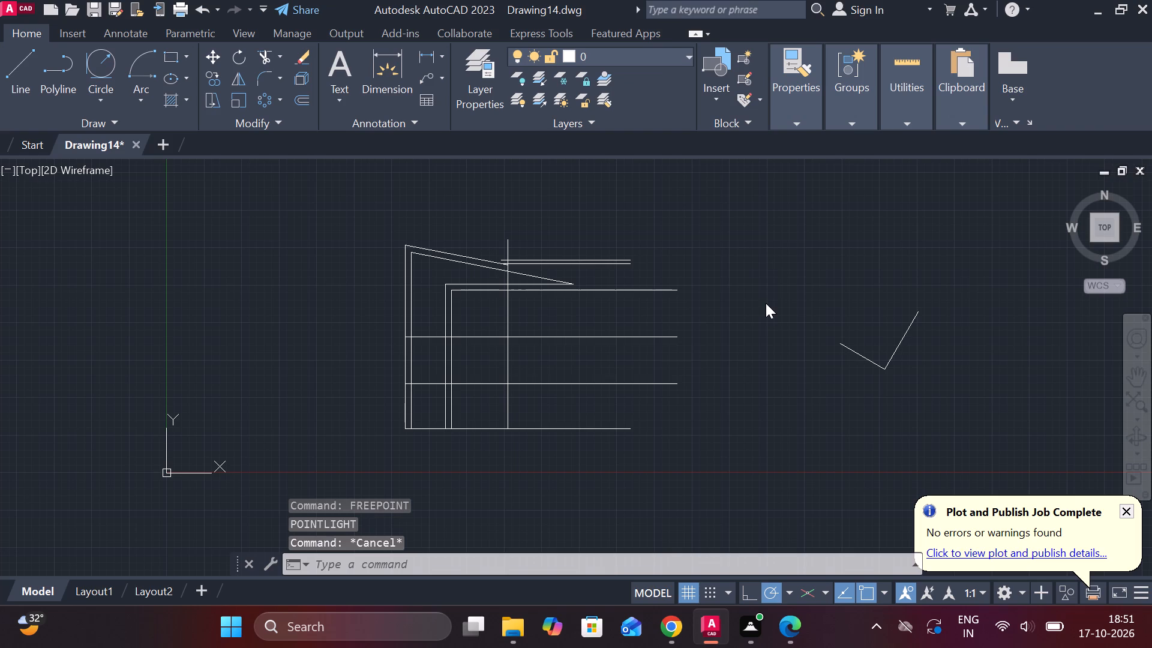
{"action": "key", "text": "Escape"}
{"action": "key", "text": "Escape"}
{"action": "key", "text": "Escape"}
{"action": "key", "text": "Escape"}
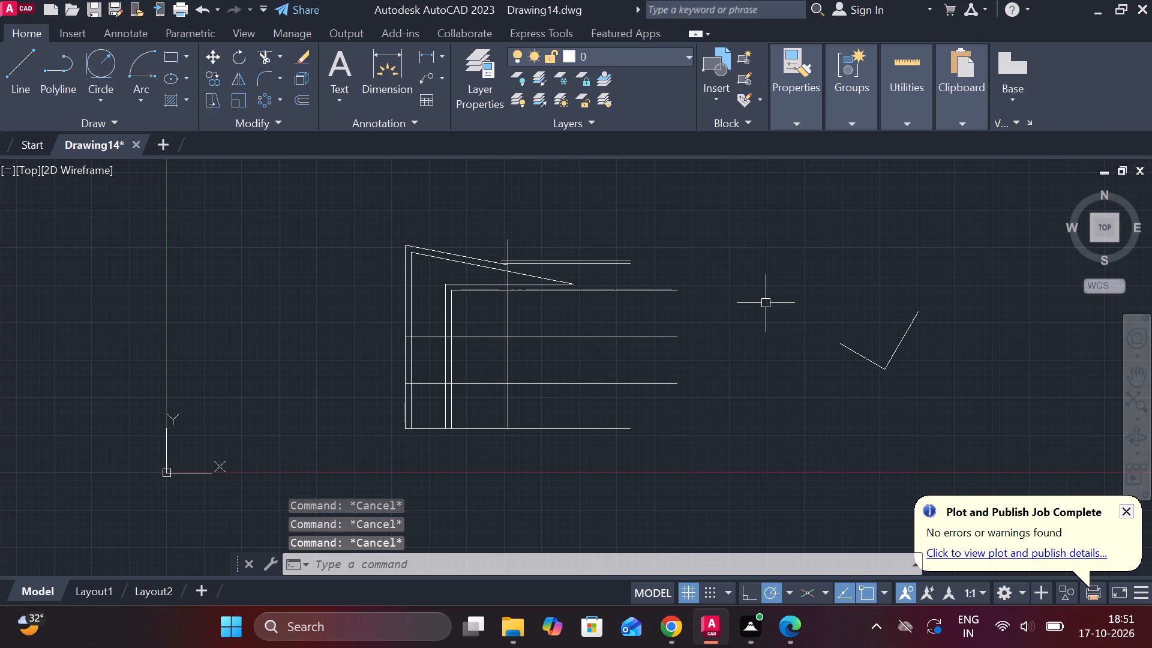
Fillet the profile's outer top corner, between the outer sloped line and the outer vertical wall line, with radius 25.
{"action": "key", "text": "f"}
{"action": "key", "text": "Return"}
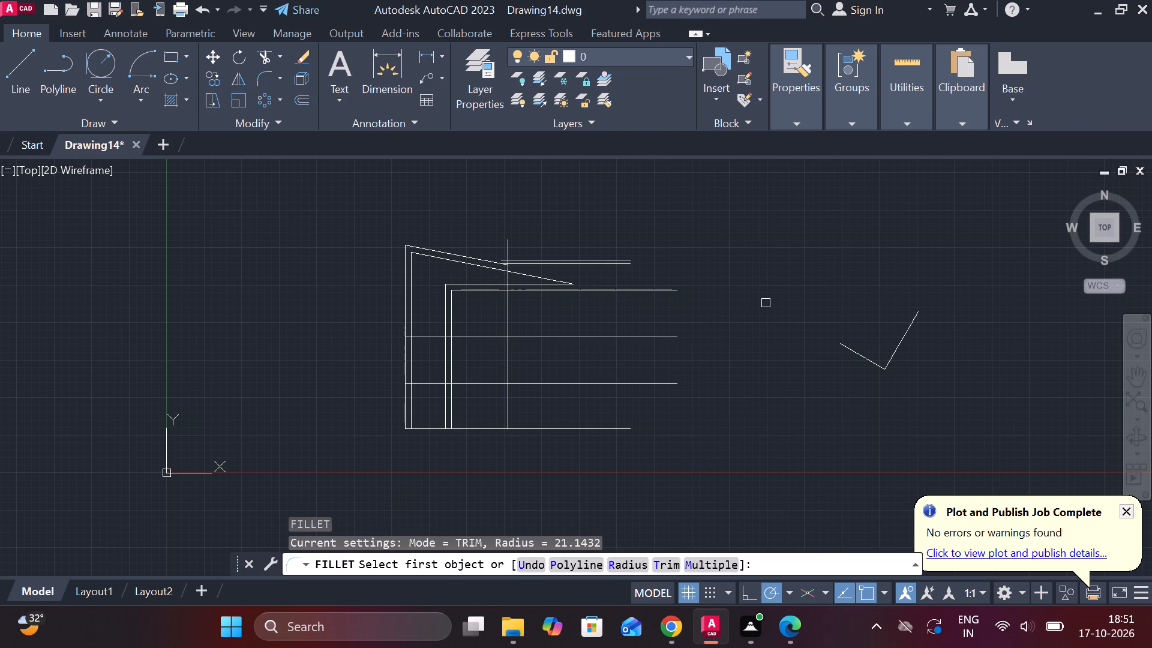
{"action": "left_click", "coordinate": [631, 567]}
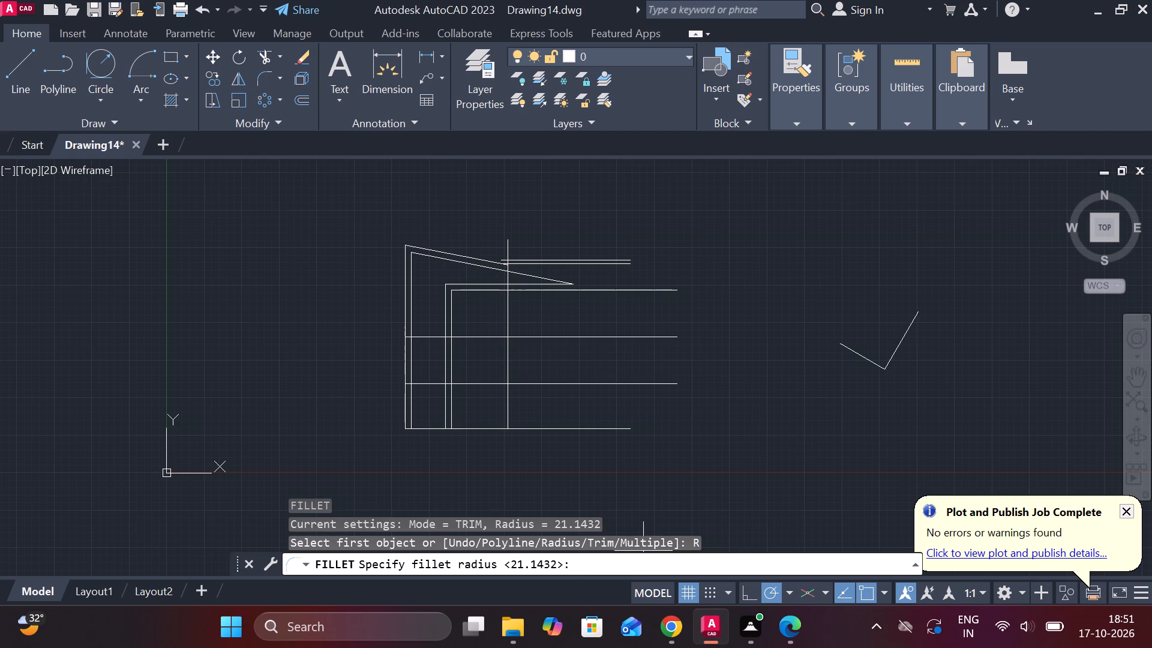
{"action": "key", "text": "2"}
{"action": "type", "text": "5"}
{"action": "key", "text": "space"}
{"action": "scroll", "coordinate": [423, 270], "scroll_direction": "up", "scroll_amount": 2}
{"action": "middle_click_drag", "start_coordinate": [425, 271], "coordinate": [491, 318]}
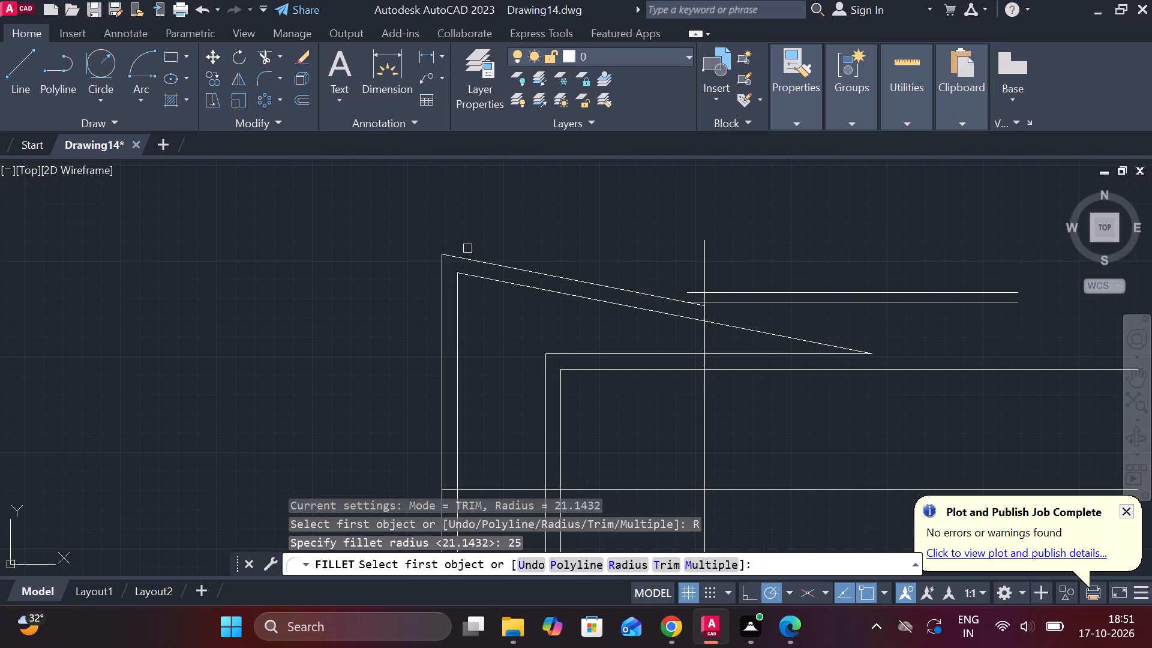
{"action": "left_click", "coordinate": [467, 257]}
{"action": "left_click", "coordinate": [442, 301]}
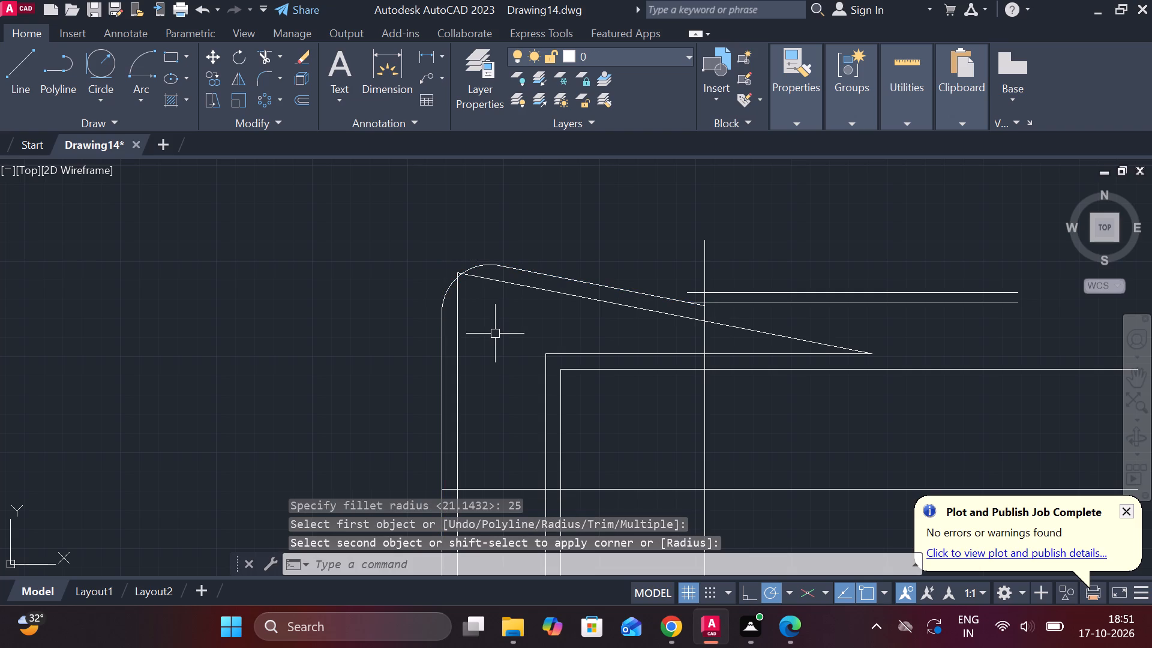
Fillet the matching inner top corner, between the inner sloped line and the inner vertical wall line, with radius 25.
{"action": "key", "text": "space"}
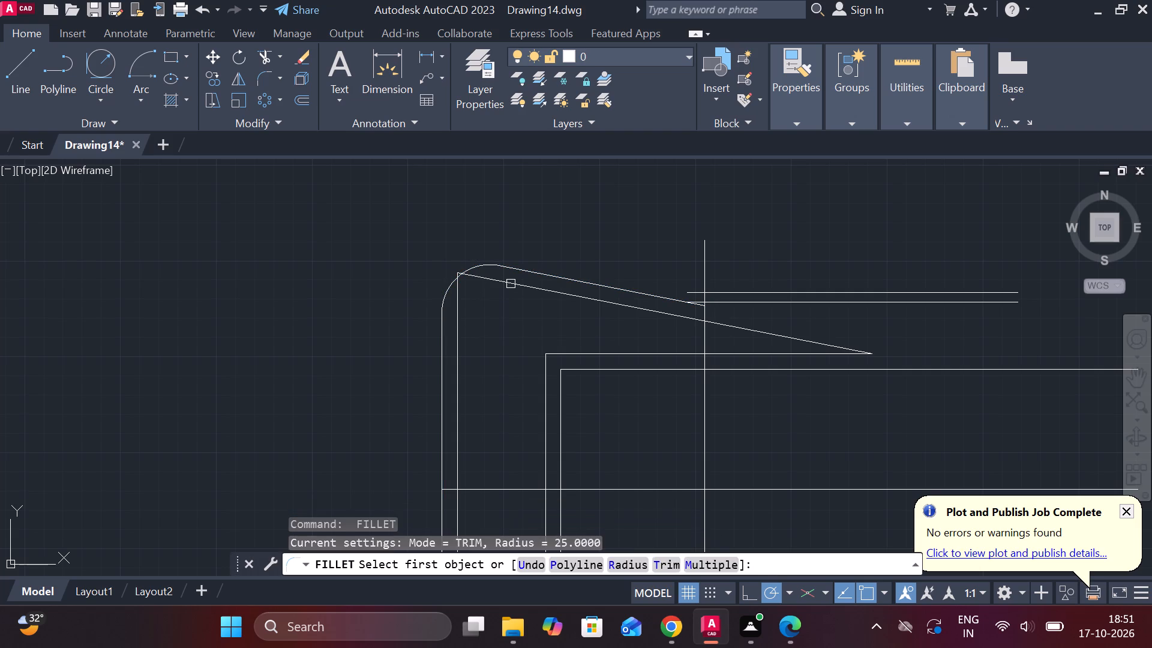
{"action": "left_click", "coordinate": [511, 284]}
{"action": "left_click", "coordinate": [460, 313]}
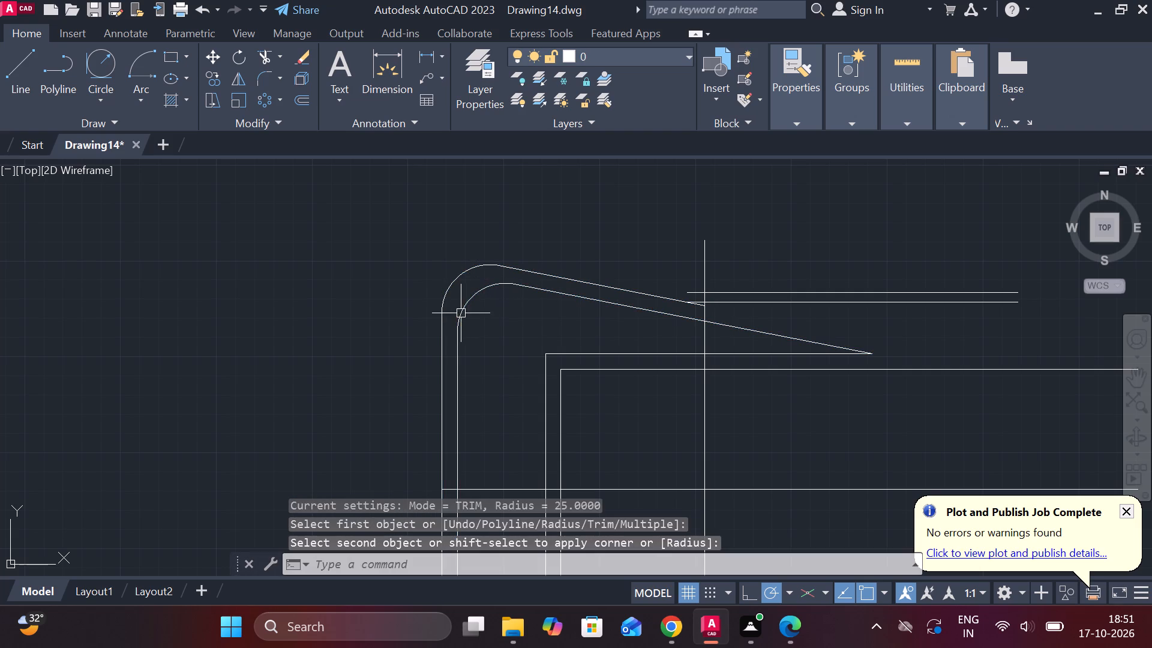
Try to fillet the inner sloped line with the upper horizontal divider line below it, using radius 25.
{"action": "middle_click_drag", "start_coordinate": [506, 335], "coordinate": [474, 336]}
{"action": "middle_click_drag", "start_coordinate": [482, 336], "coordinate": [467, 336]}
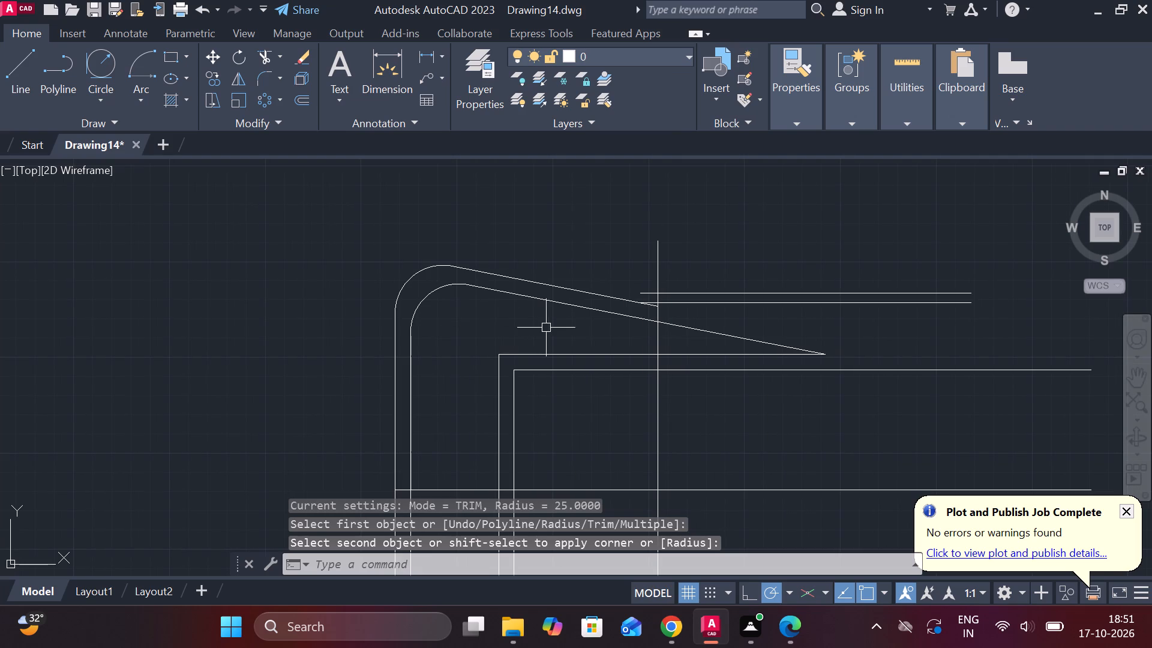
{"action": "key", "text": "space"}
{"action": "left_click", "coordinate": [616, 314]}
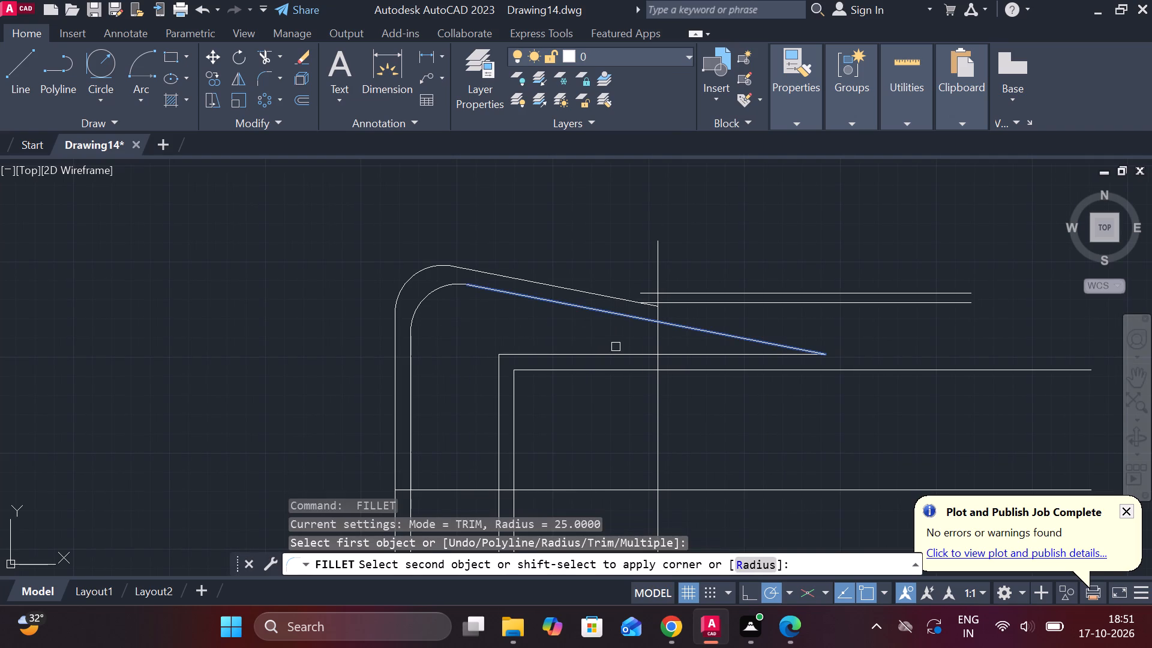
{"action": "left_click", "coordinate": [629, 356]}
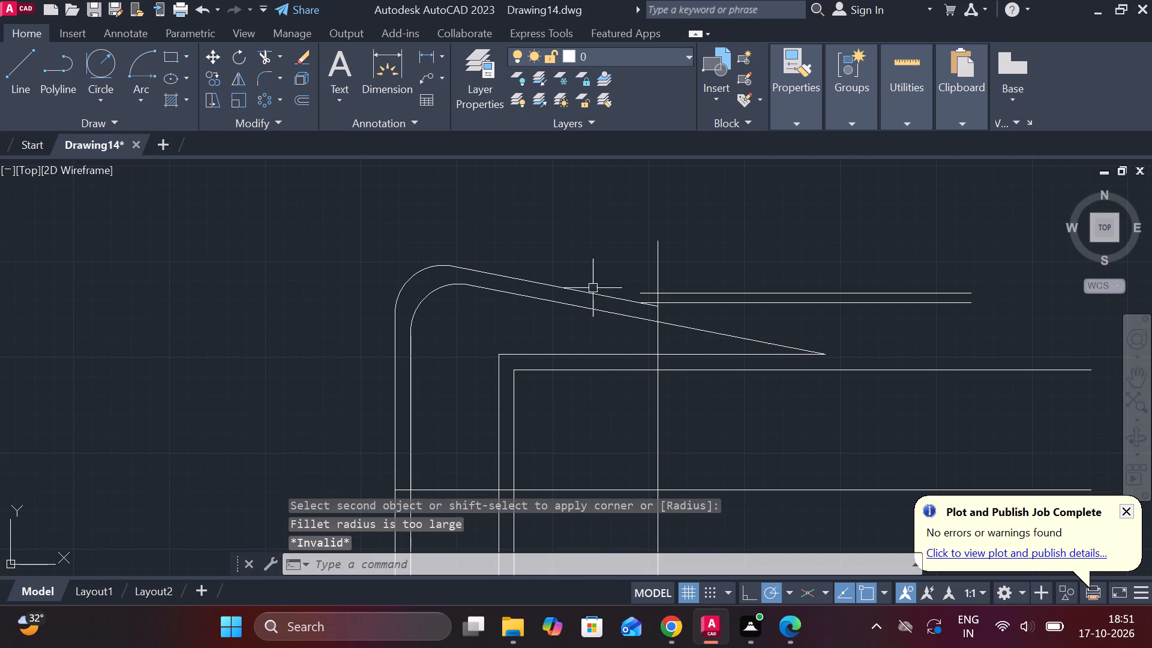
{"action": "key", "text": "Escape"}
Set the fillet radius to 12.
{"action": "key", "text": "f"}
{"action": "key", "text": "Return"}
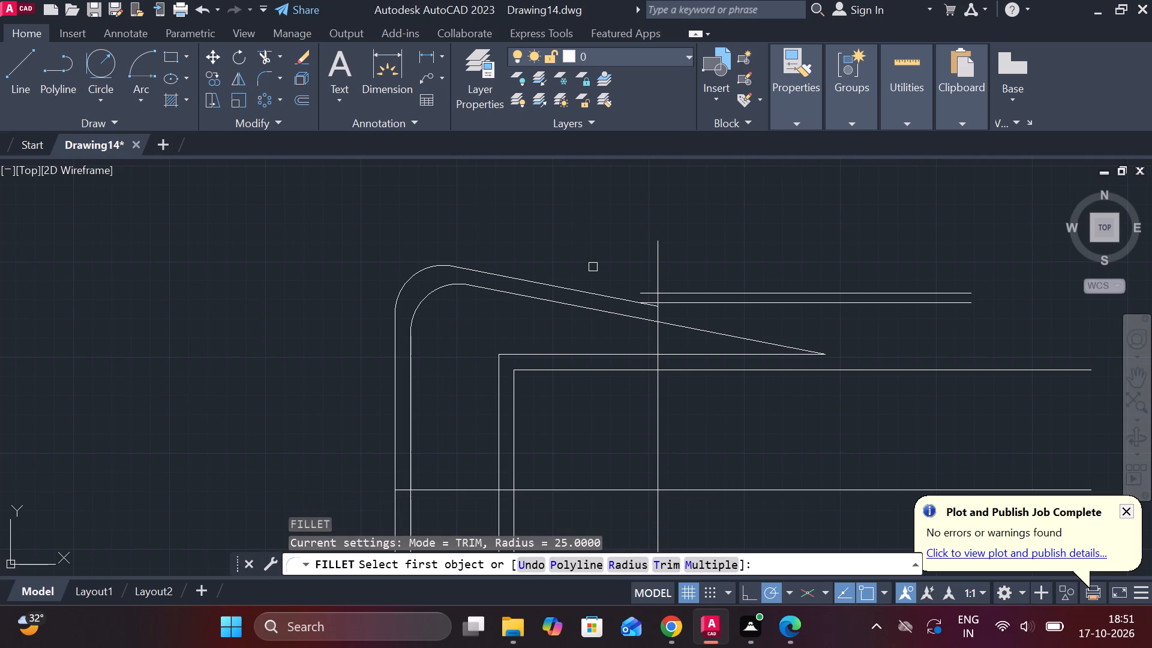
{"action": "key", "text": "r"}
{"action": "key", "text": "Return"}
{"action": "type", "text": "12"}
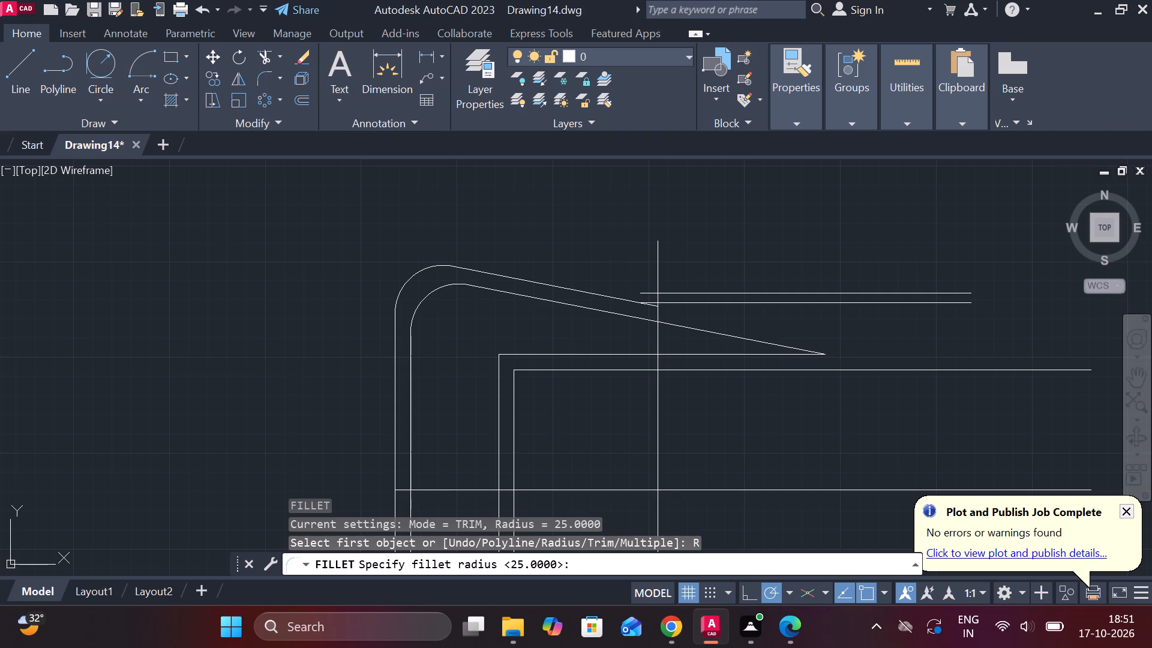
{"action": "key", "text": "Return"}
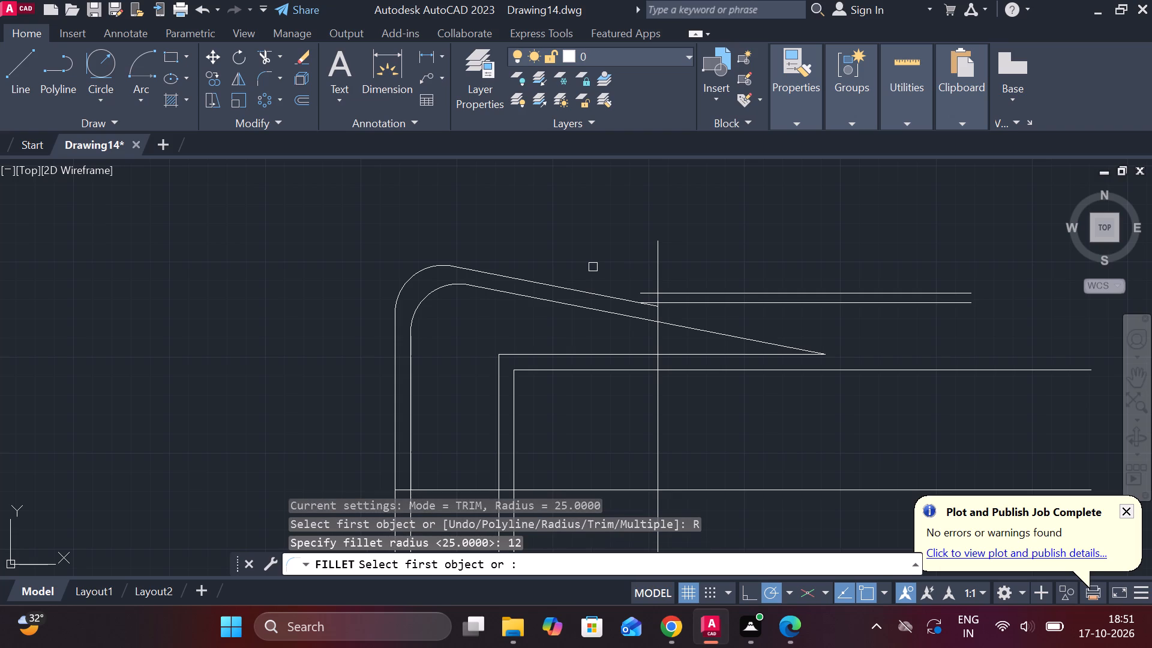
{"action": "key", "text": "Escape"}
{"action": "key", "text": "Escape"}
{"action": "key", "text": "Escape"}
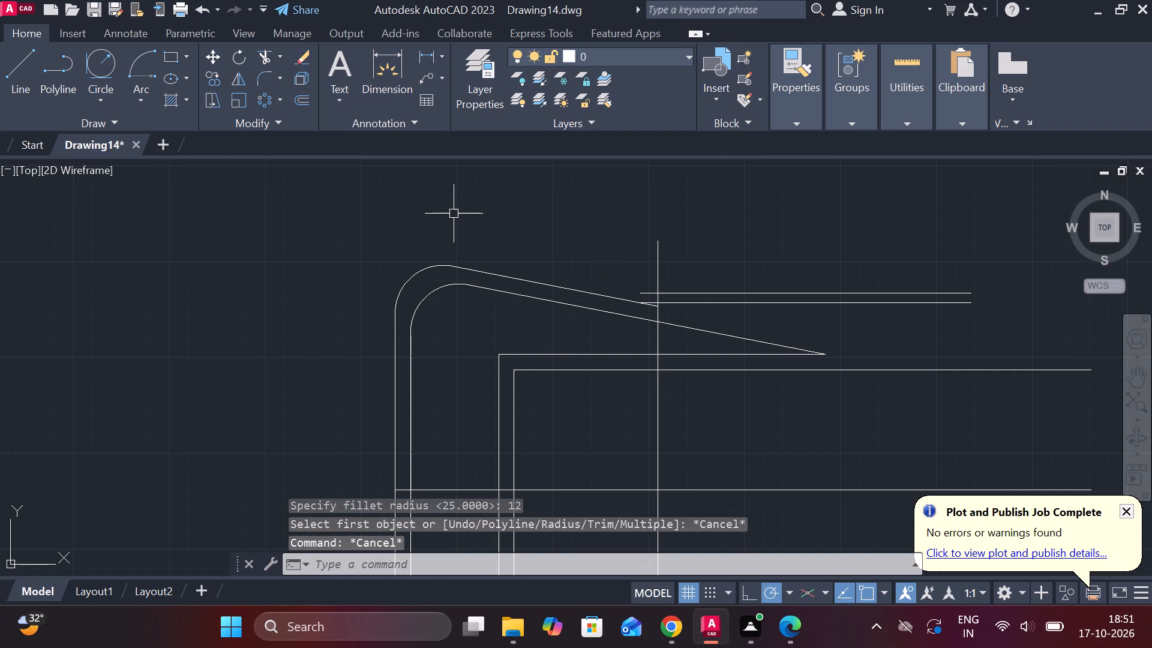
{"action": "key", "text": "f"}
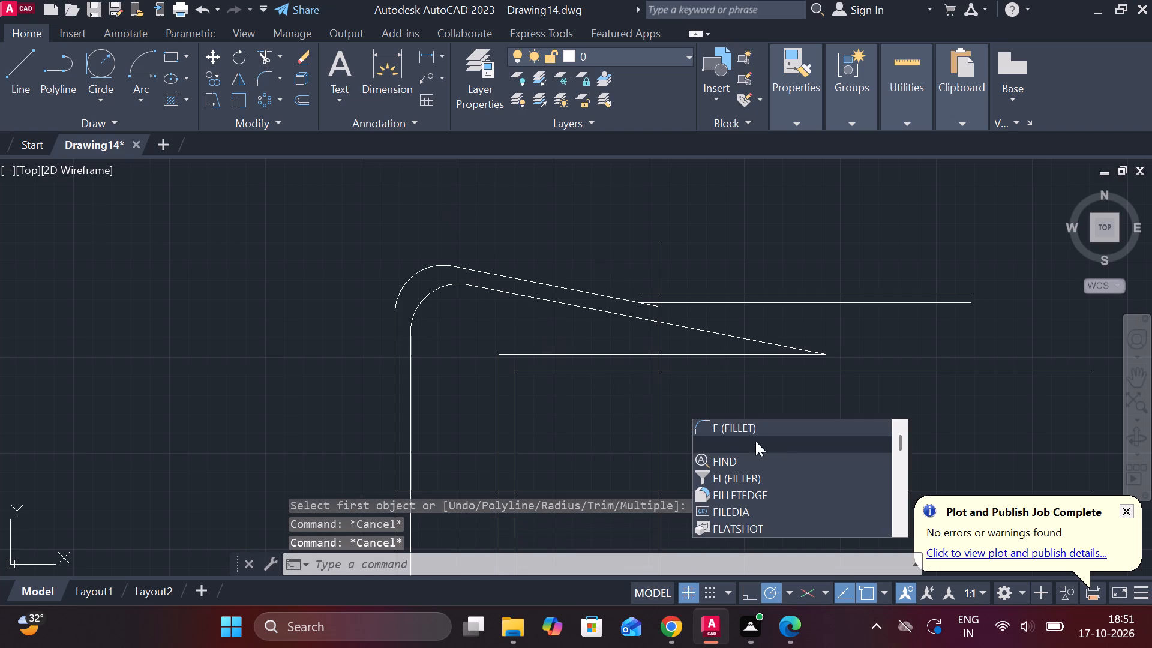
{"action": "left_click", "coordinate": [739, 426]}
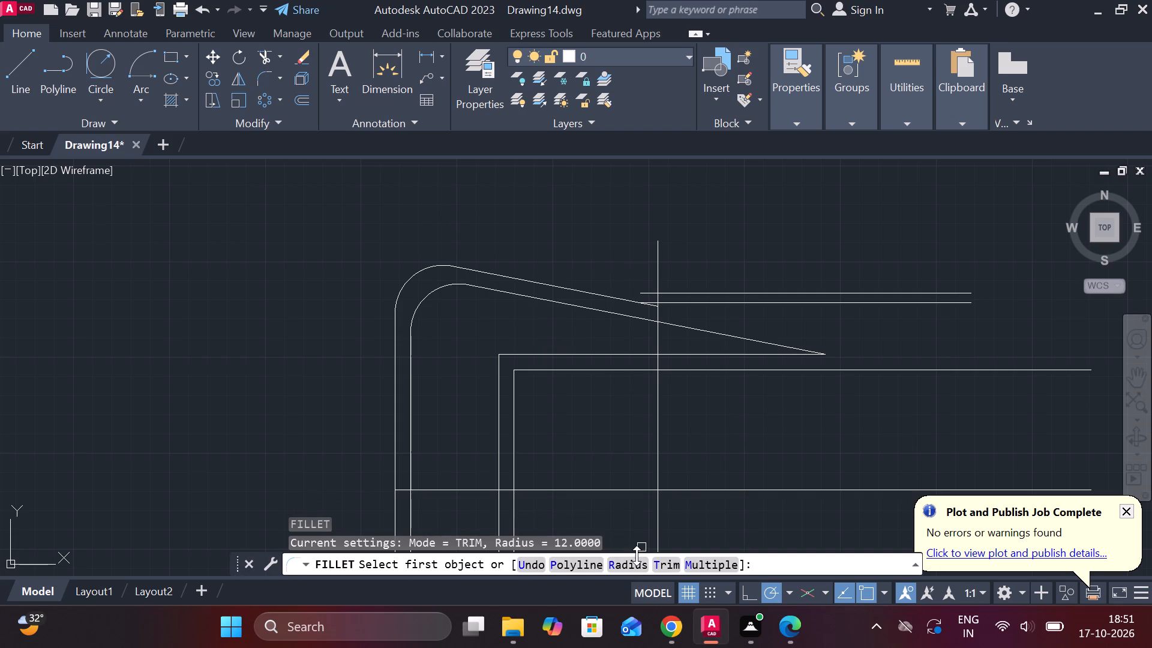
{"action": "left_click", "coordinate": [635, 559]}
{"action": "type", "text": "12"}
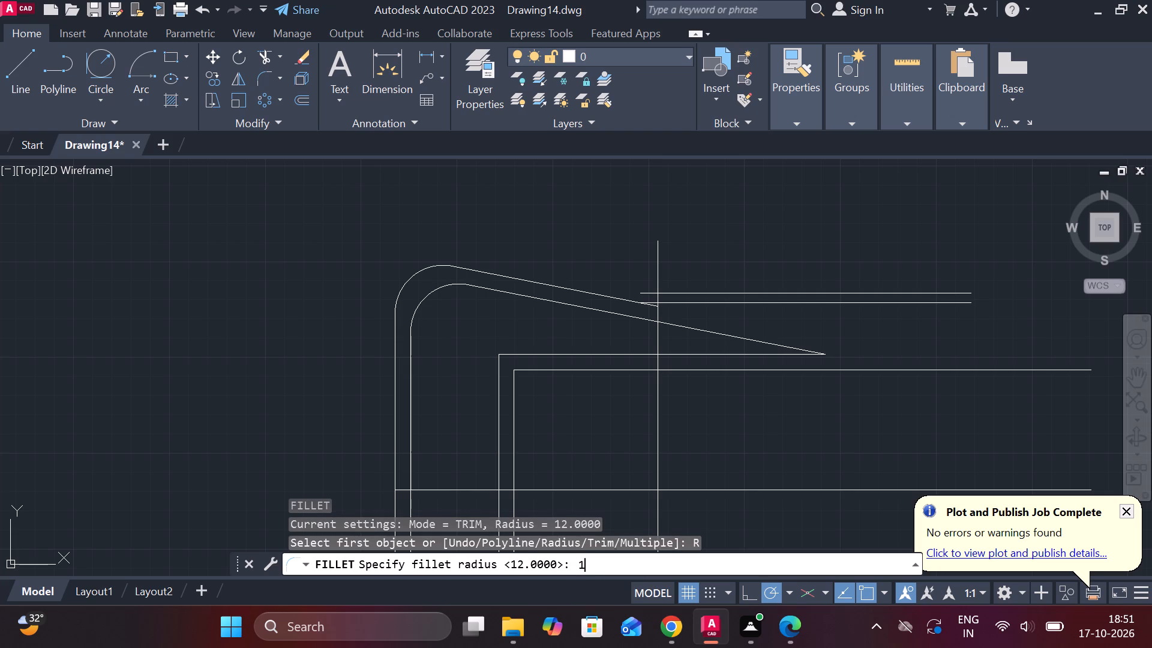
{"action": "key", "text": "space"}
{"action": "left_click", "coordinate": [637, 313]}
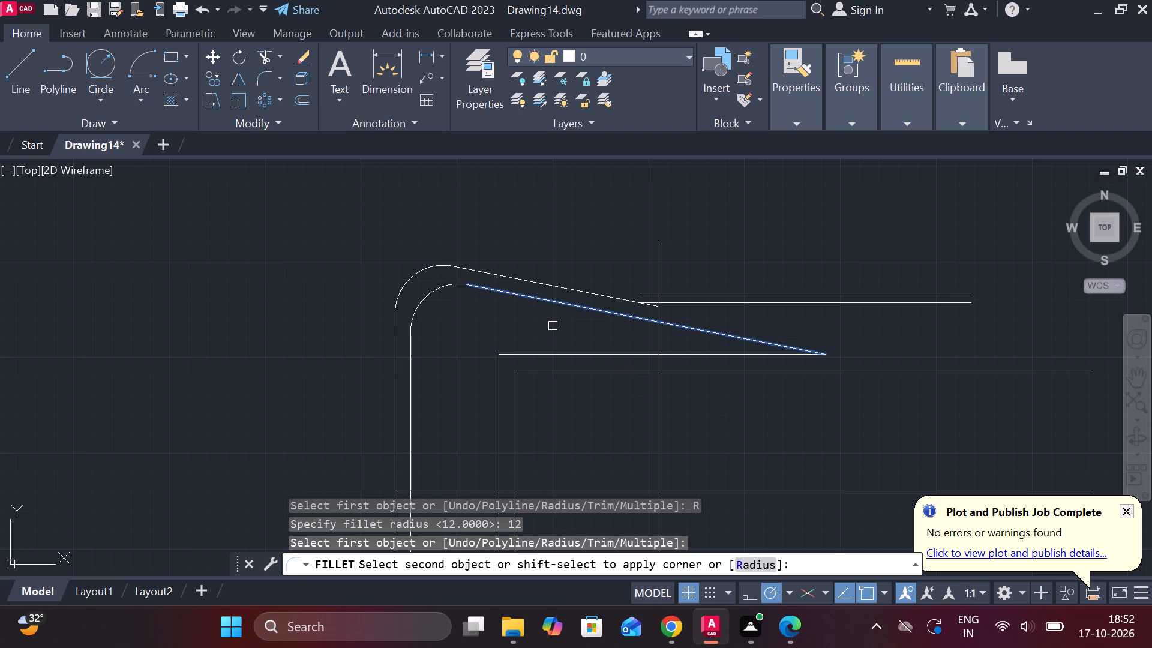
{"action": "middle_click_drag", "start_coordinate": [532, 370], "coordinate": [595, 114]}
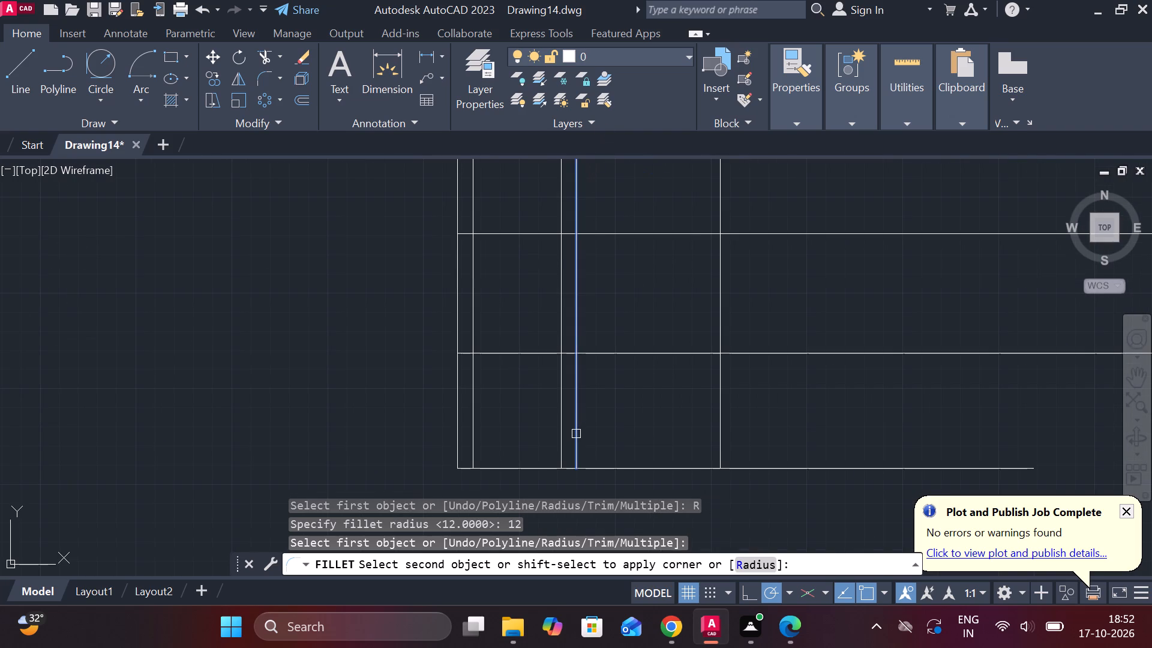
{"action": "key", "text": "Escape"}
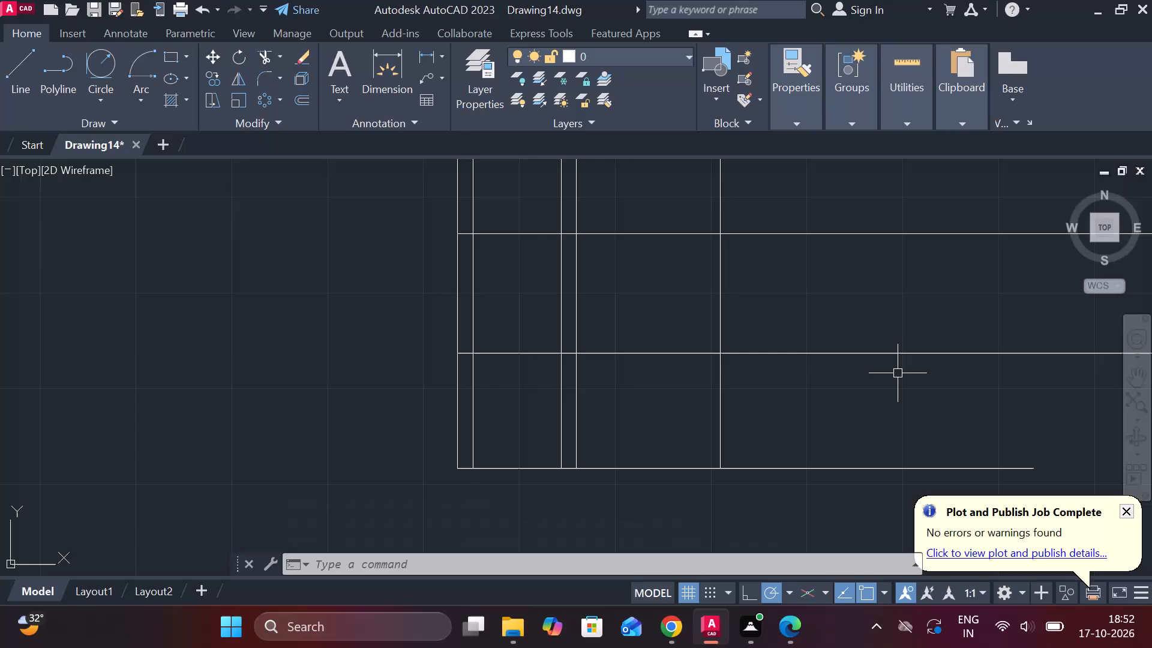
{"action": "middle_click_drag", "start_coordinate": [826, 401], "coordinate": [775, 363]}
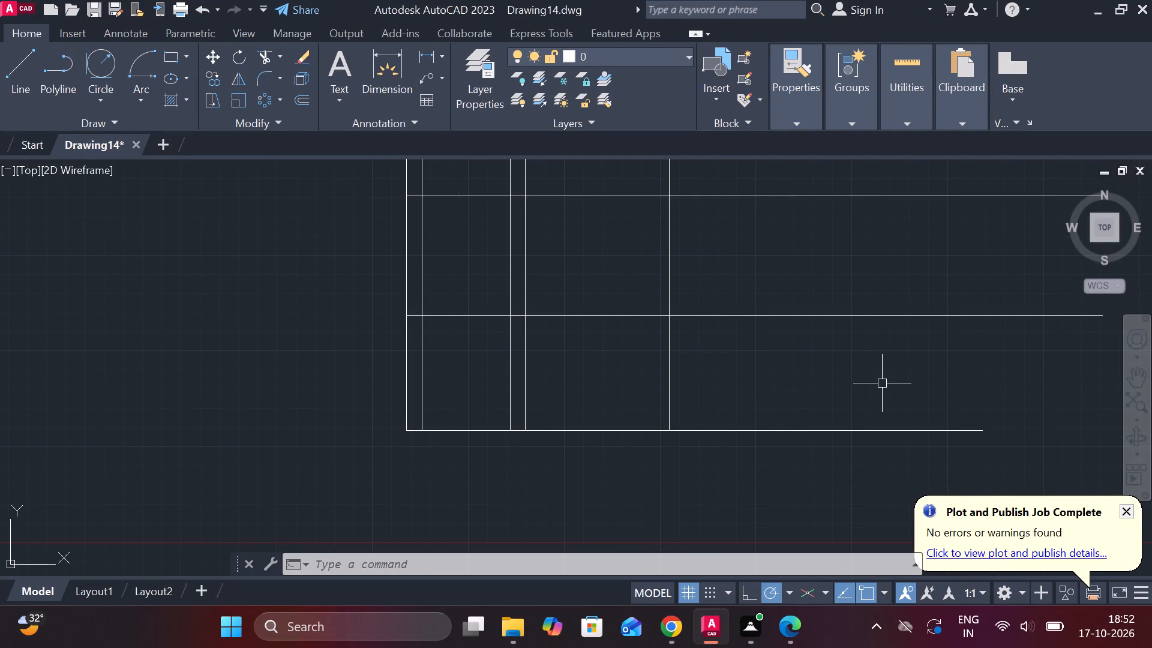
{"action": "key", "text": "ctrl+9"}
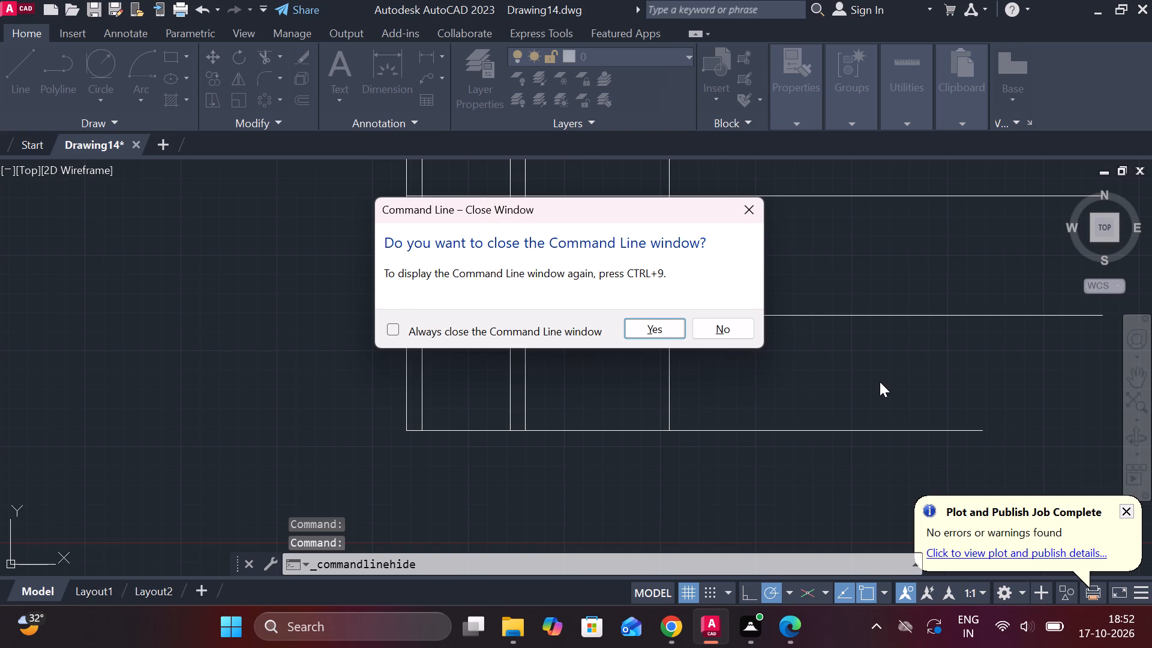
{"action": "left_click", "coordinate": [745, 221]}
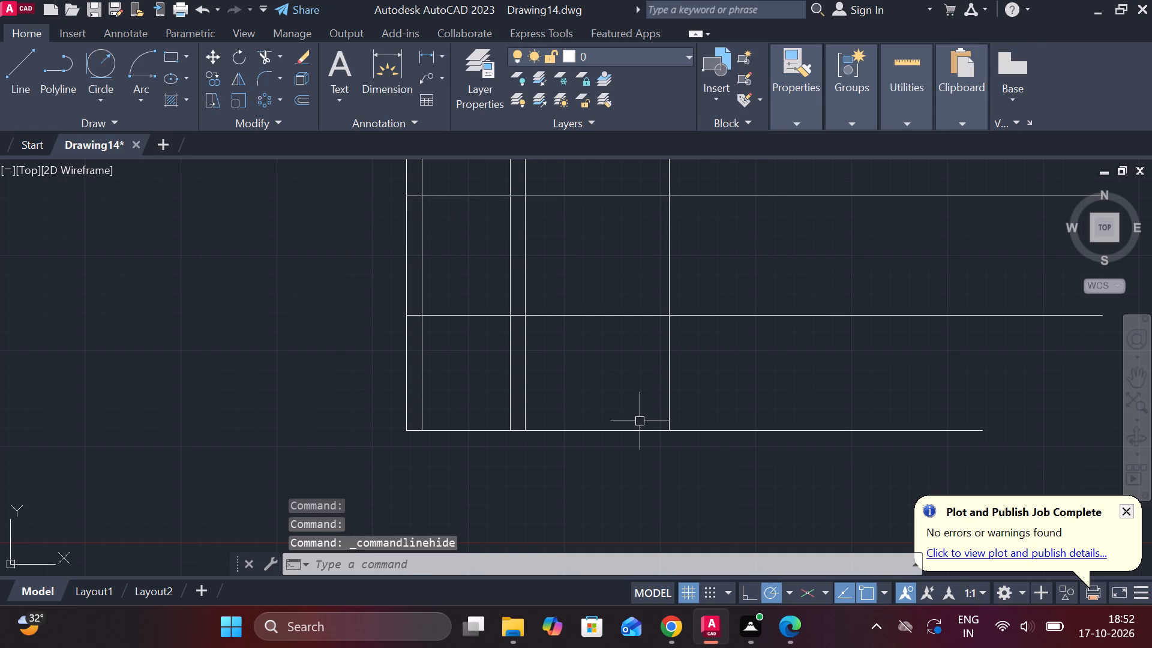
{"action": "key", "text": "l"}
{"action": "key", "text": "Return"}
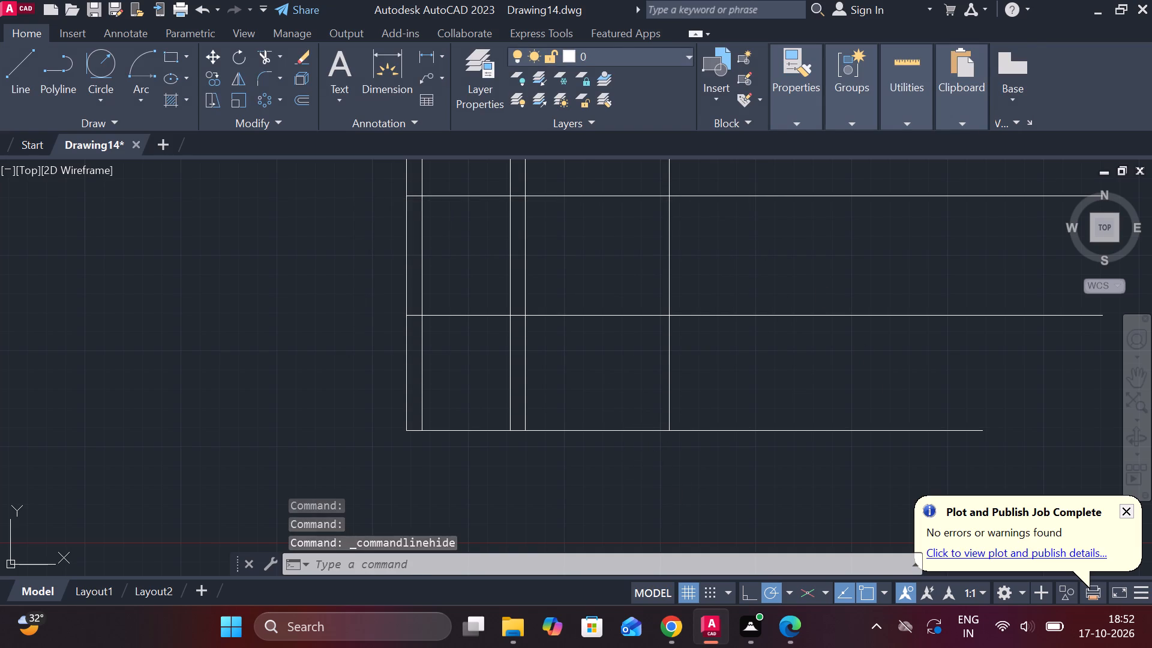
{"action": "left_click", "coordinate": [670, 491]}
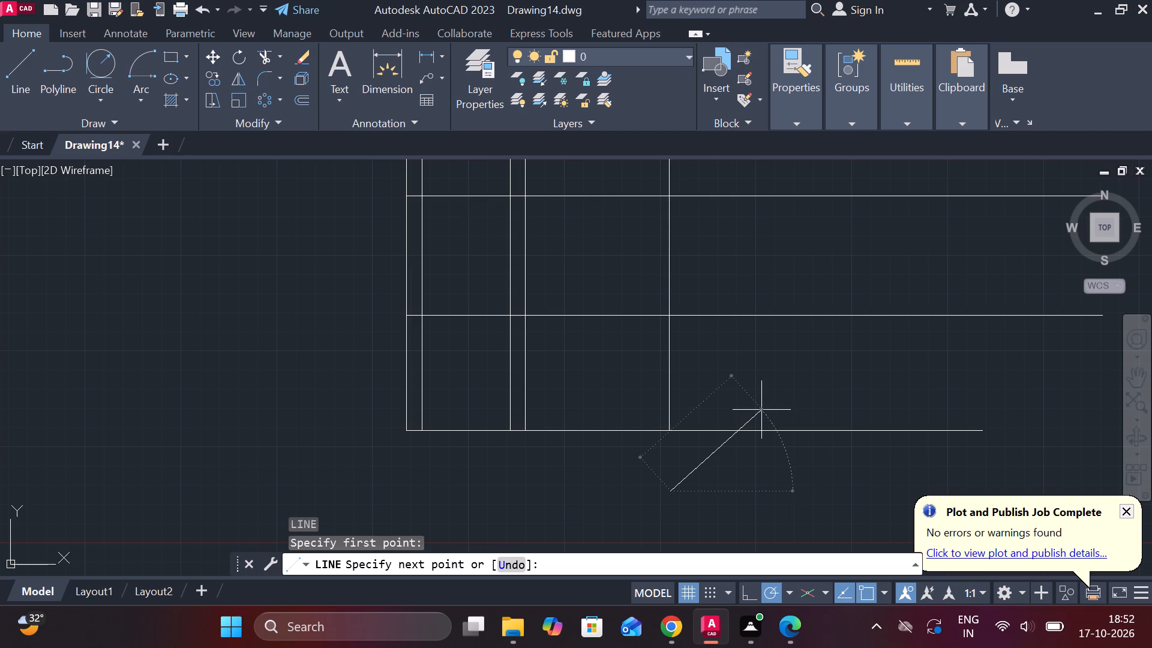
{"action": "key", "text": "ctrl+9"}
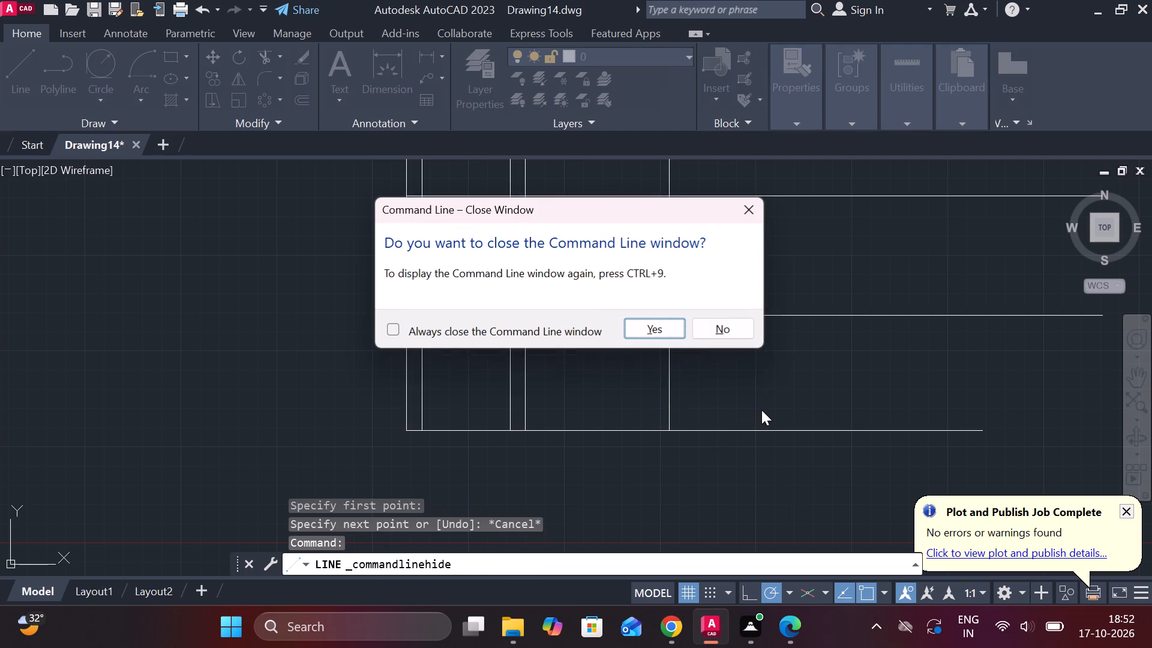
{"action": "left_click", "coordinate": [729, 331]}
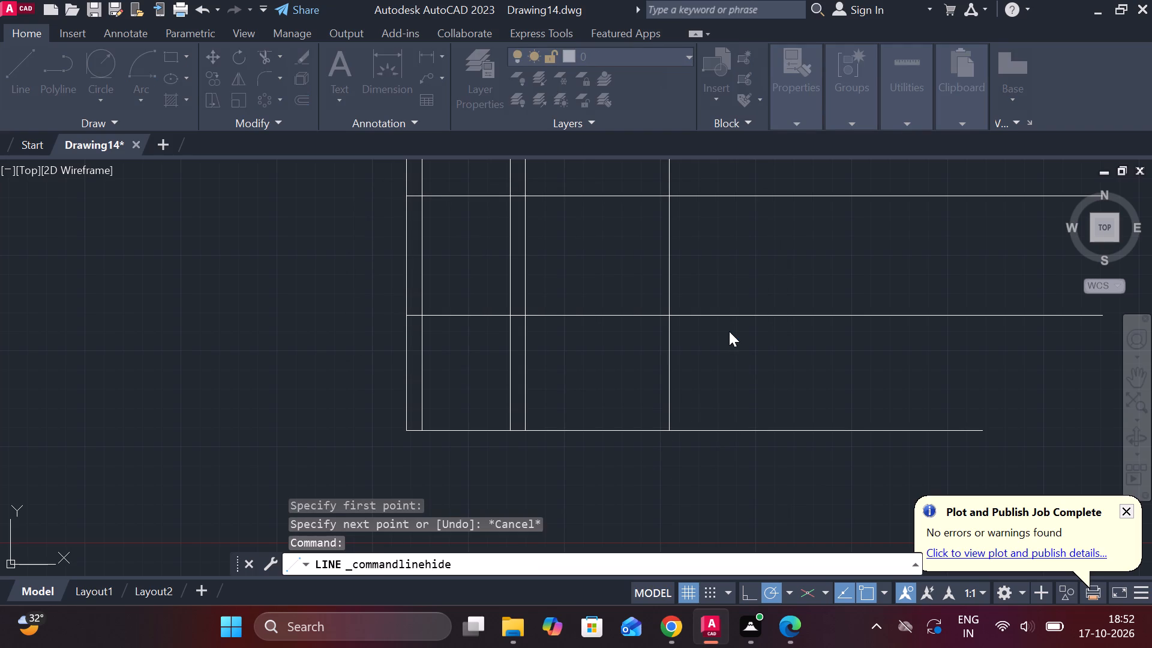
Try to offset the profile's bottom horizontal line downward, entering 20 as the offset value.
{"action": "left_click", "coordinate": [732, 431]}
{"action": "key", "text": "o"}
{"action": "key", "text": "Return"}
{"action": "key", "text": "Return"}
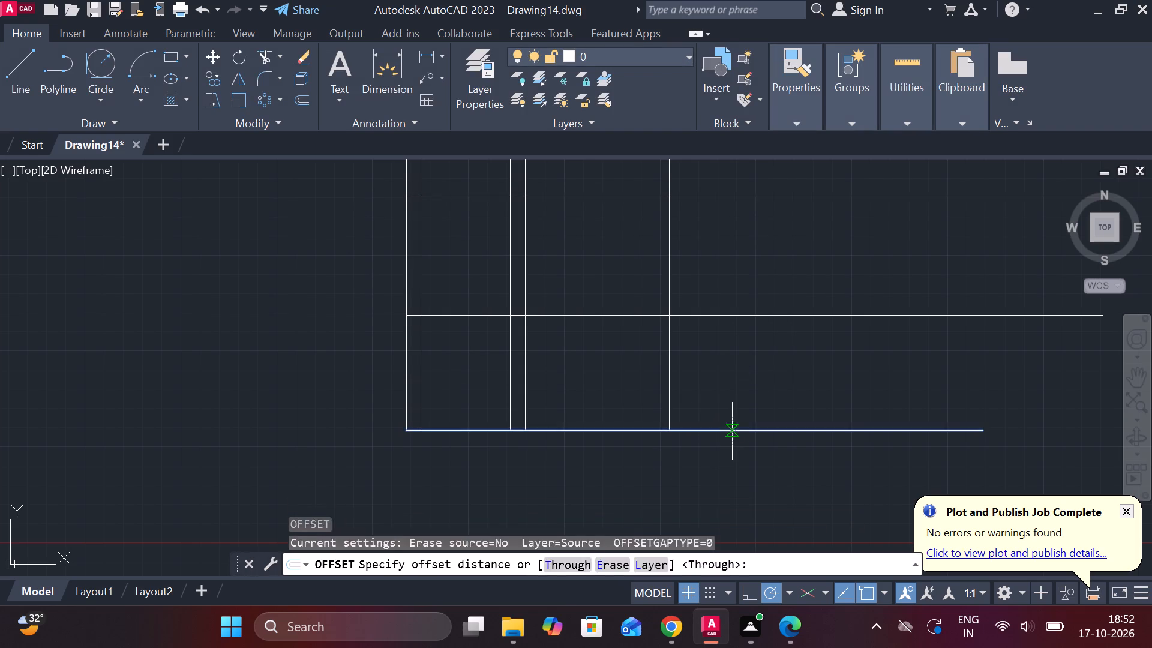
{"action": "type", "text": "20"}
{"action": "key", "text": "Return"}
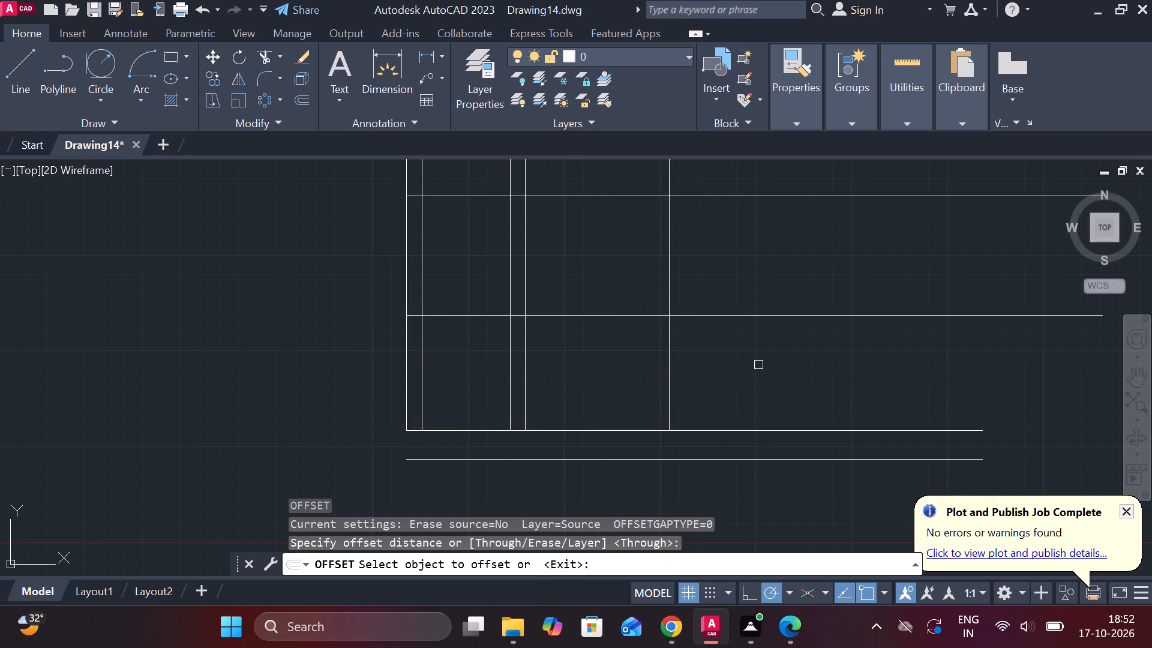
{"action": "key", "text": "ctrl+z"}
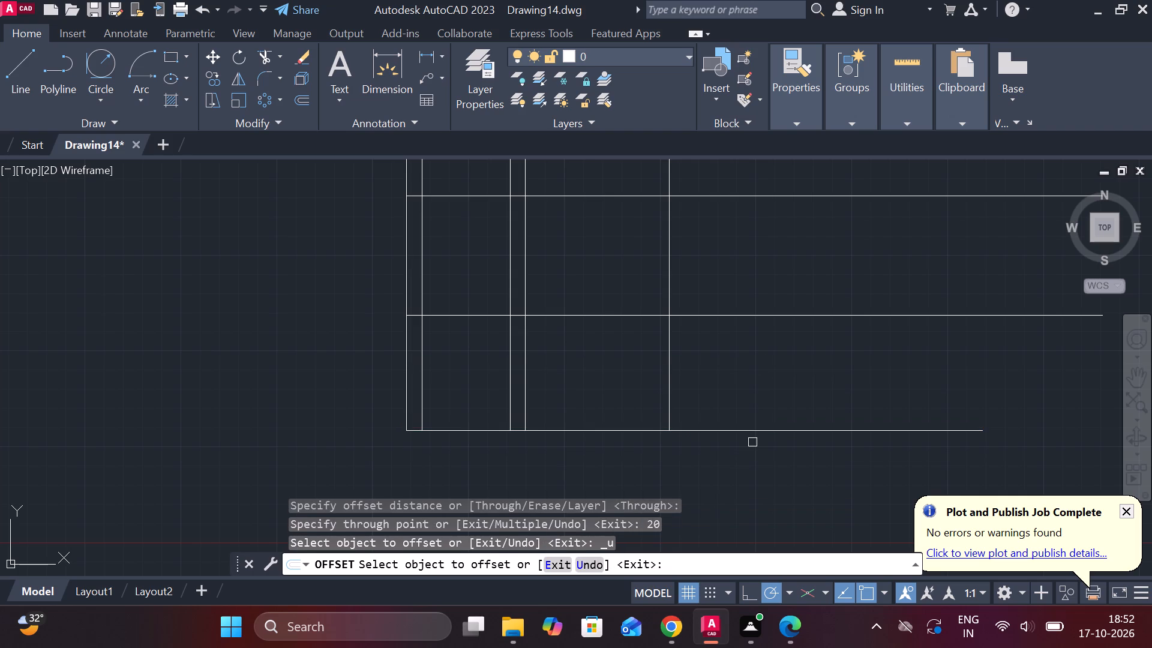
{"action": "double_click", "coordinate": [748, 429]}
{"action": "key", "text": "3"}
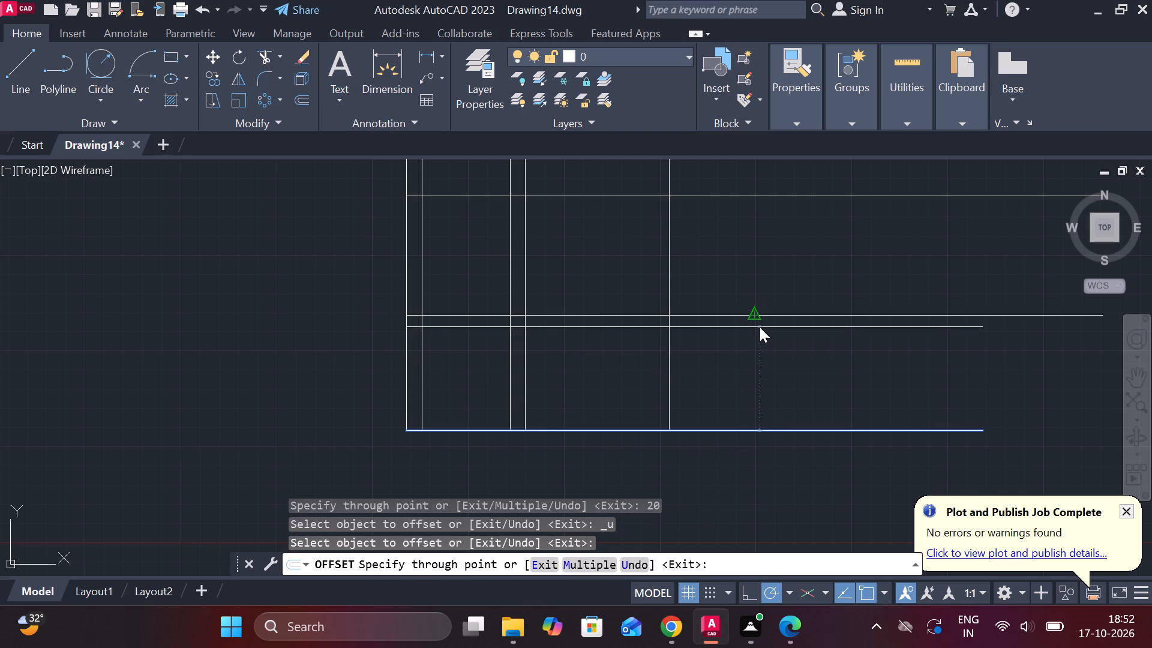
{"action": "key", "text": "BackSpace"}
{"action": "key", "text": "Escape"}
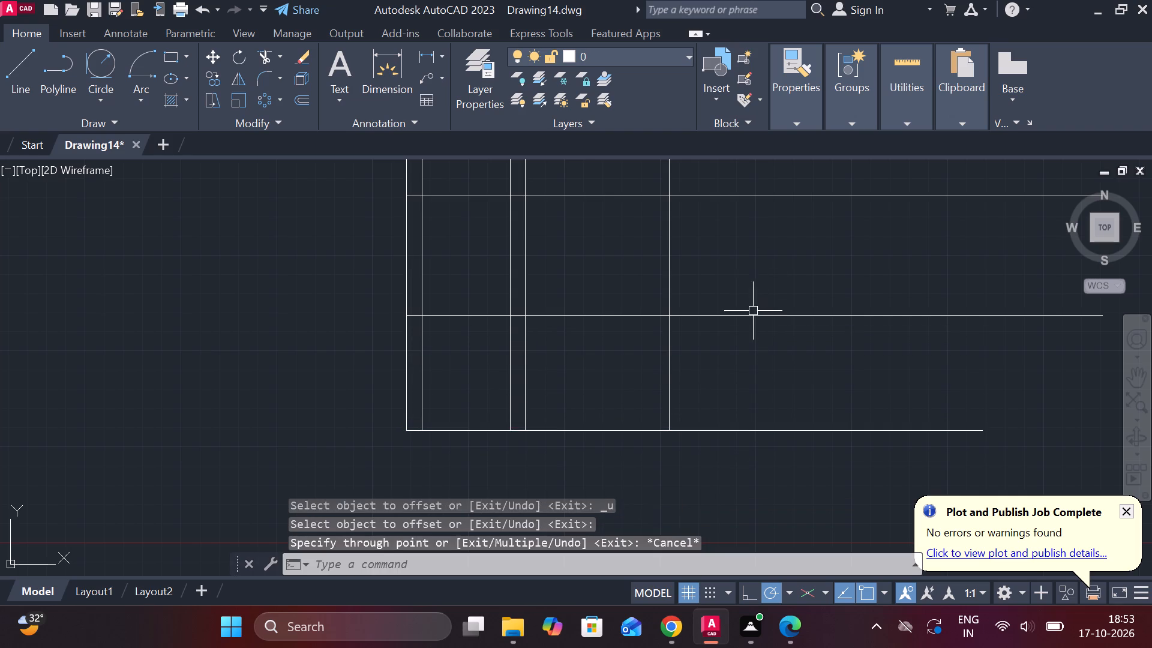
Offset the profile's bottom horizontal line upward by 20 units.
{"action": "left_click", "coordinate": [749, 429]}
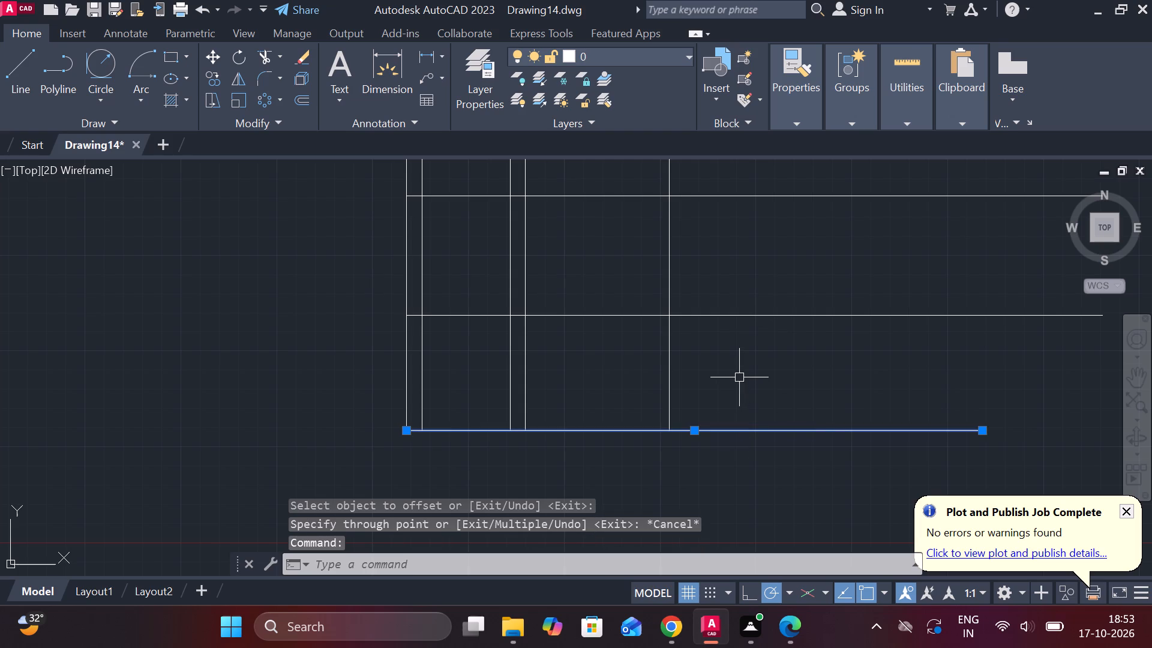
{"action": "key", "text": "o"}
{"action": "key", "text": "Return"}
{"action": "key", "text": "Return"}
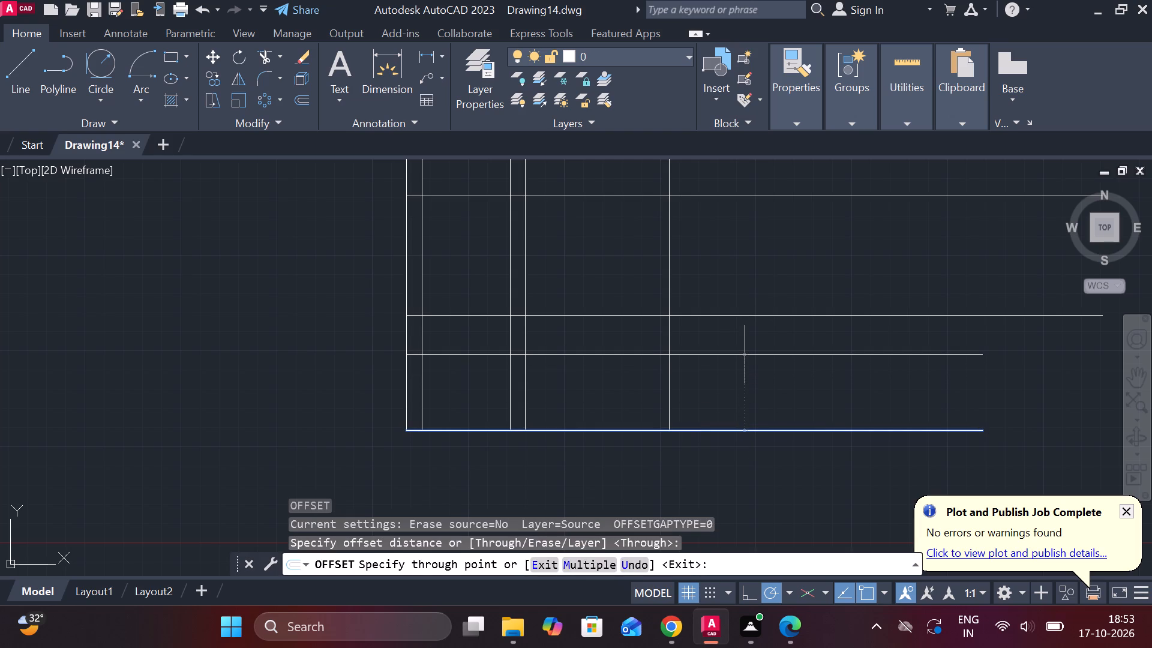
{"action": "type", "text": "20"}
{"action": "key", "text": "Return"}
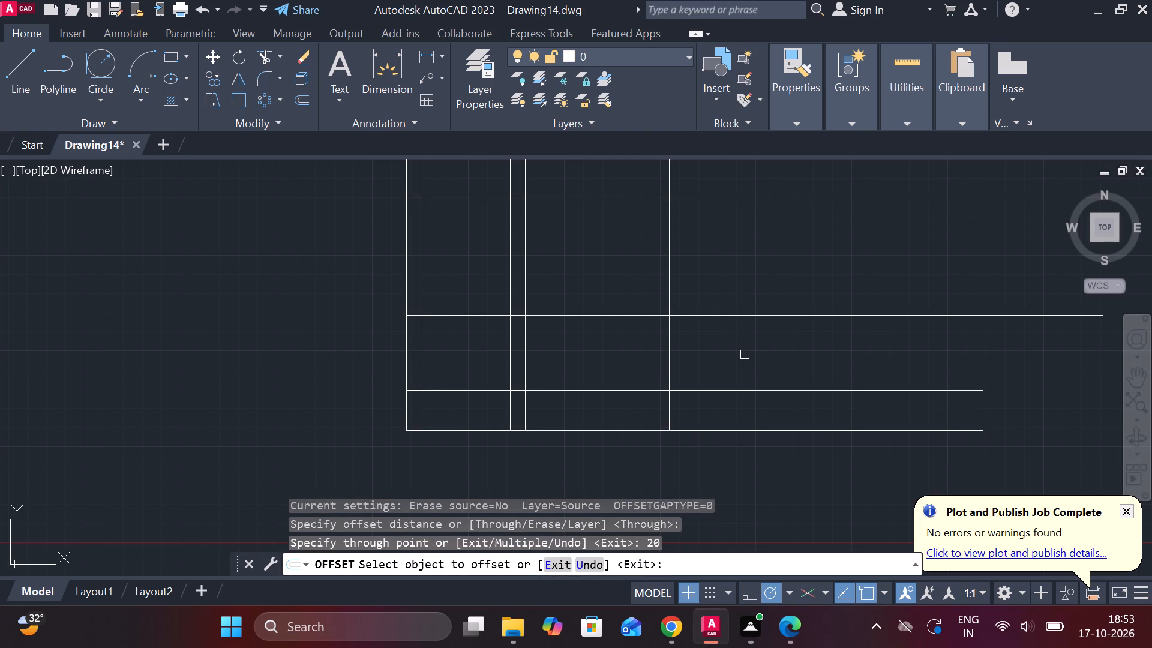
{"action": "key", "text": "Escape"}
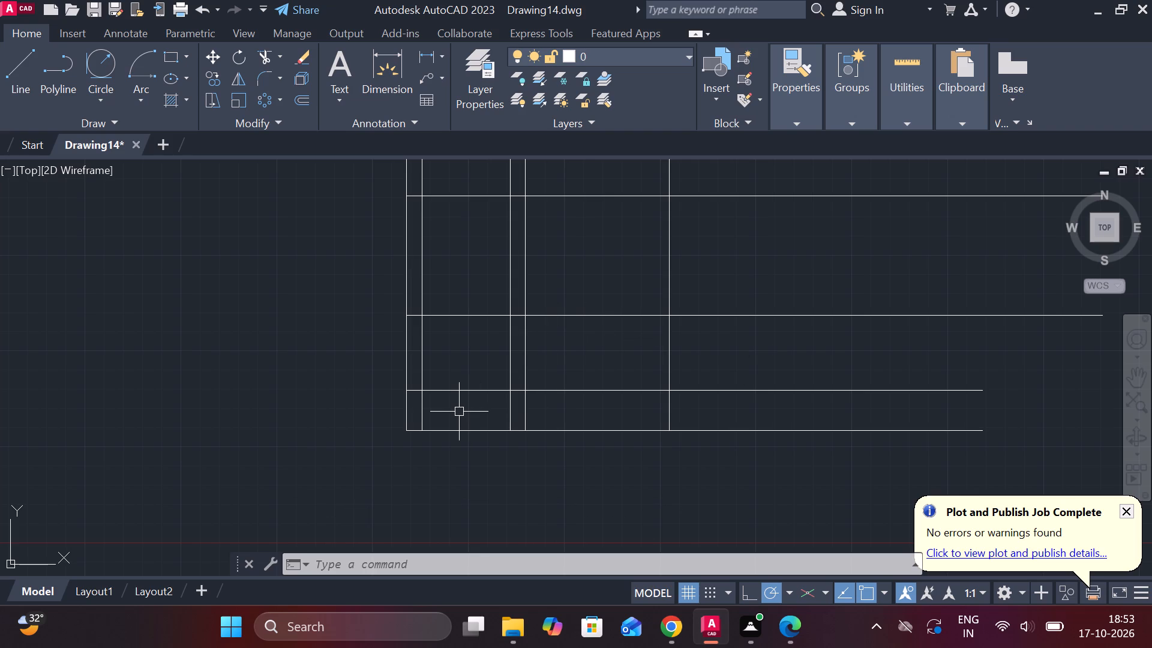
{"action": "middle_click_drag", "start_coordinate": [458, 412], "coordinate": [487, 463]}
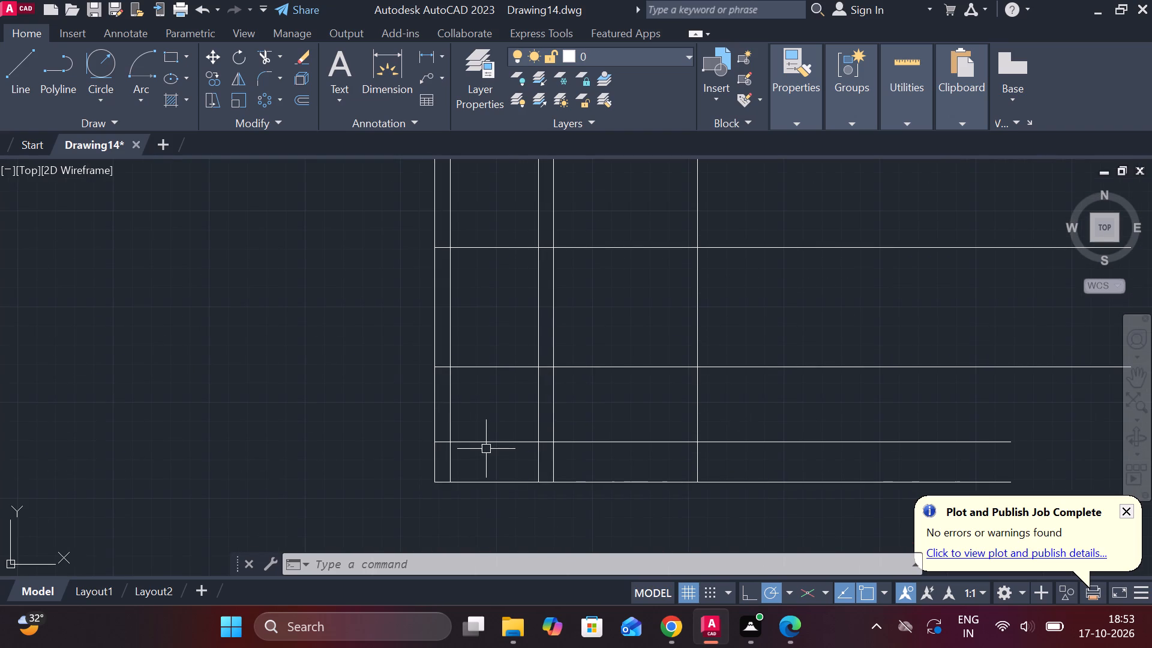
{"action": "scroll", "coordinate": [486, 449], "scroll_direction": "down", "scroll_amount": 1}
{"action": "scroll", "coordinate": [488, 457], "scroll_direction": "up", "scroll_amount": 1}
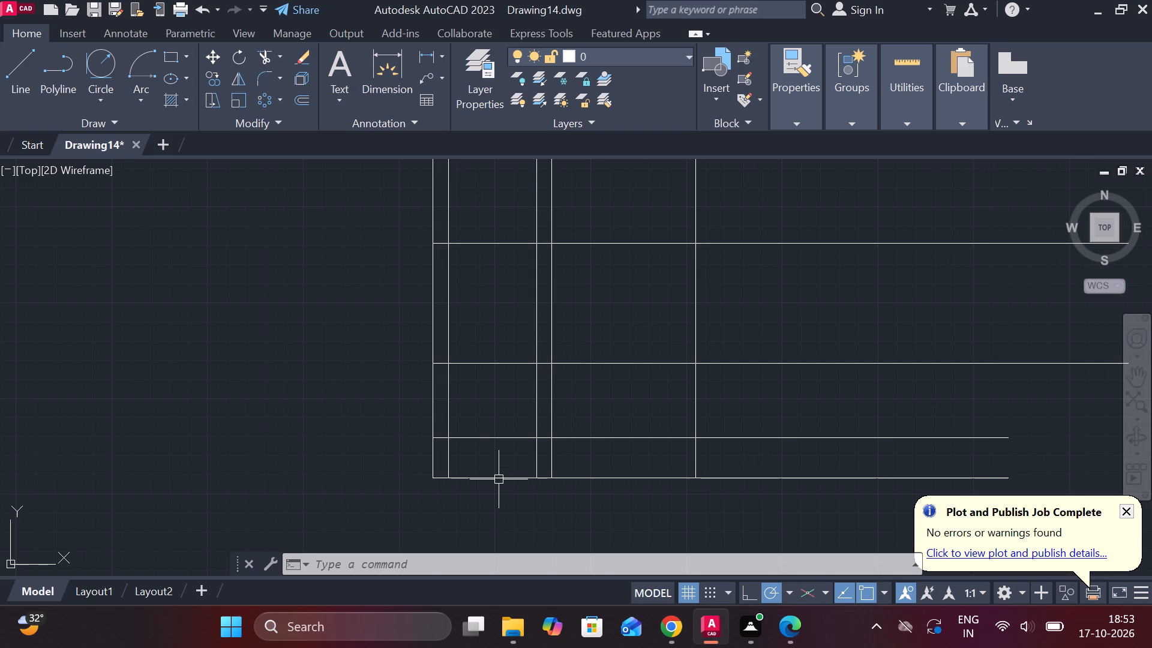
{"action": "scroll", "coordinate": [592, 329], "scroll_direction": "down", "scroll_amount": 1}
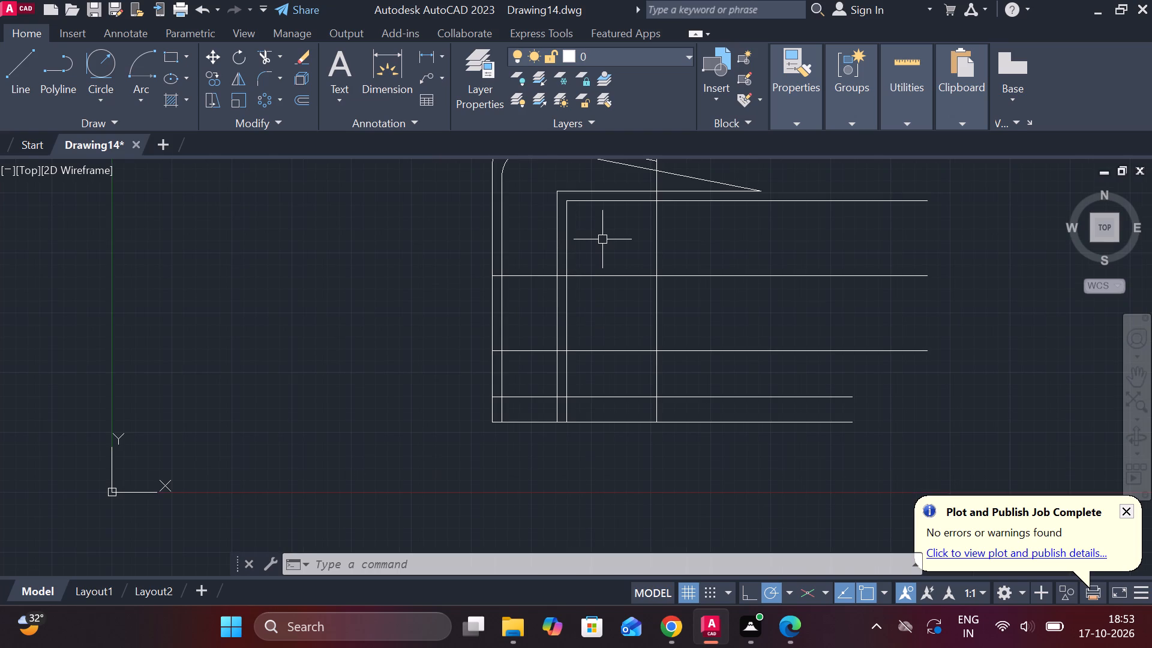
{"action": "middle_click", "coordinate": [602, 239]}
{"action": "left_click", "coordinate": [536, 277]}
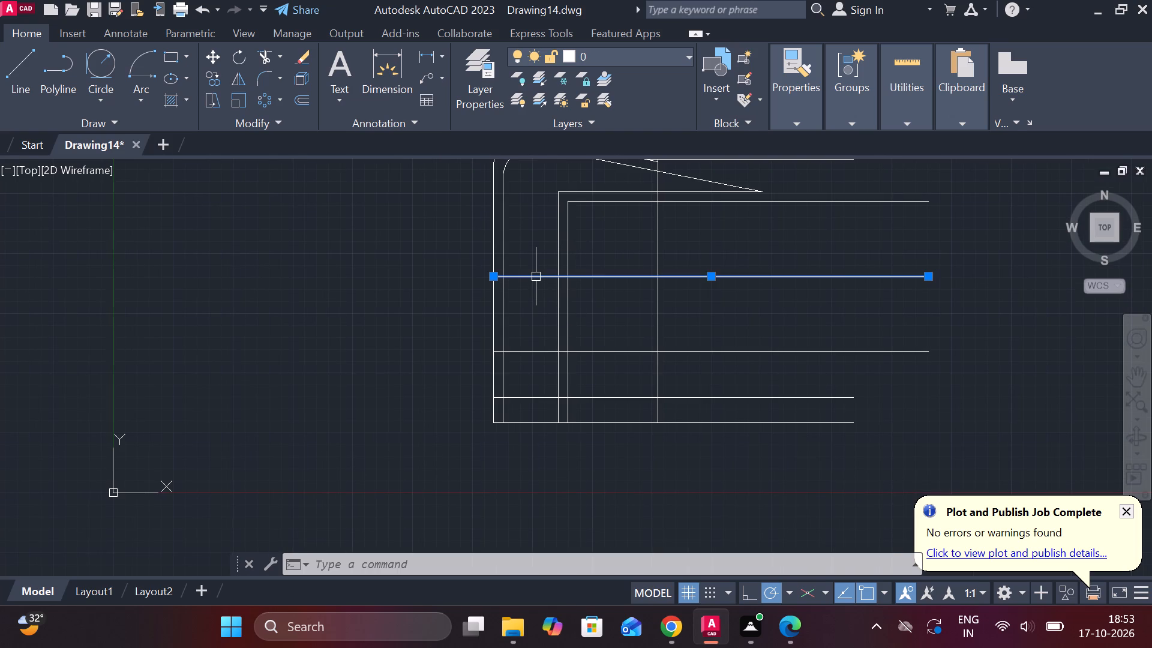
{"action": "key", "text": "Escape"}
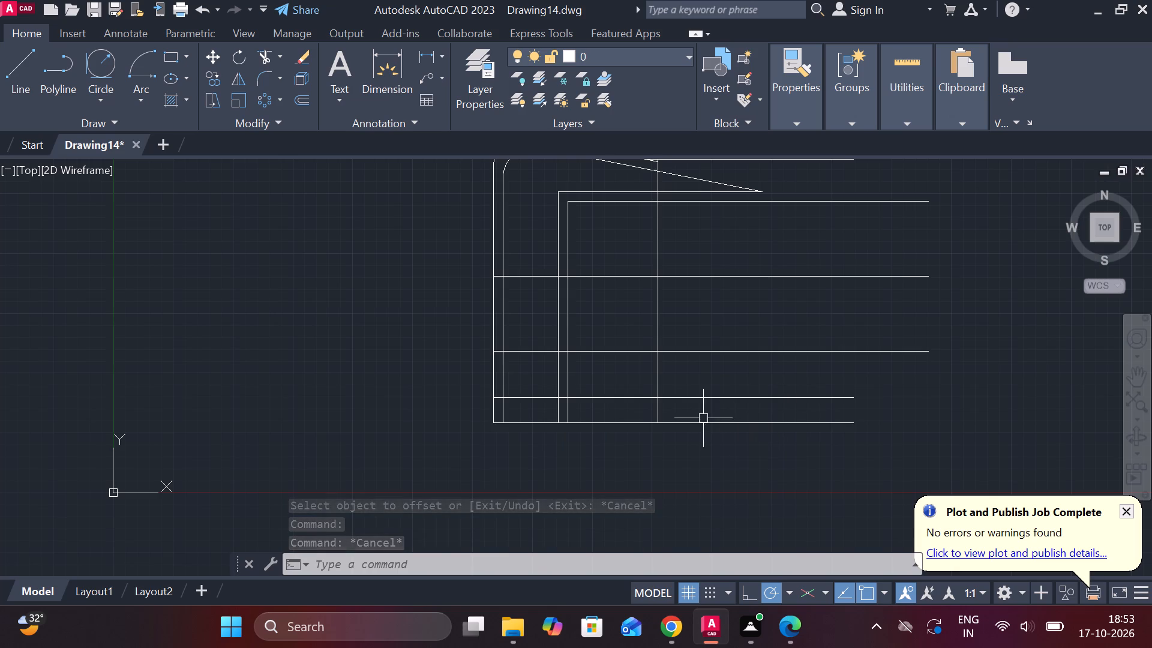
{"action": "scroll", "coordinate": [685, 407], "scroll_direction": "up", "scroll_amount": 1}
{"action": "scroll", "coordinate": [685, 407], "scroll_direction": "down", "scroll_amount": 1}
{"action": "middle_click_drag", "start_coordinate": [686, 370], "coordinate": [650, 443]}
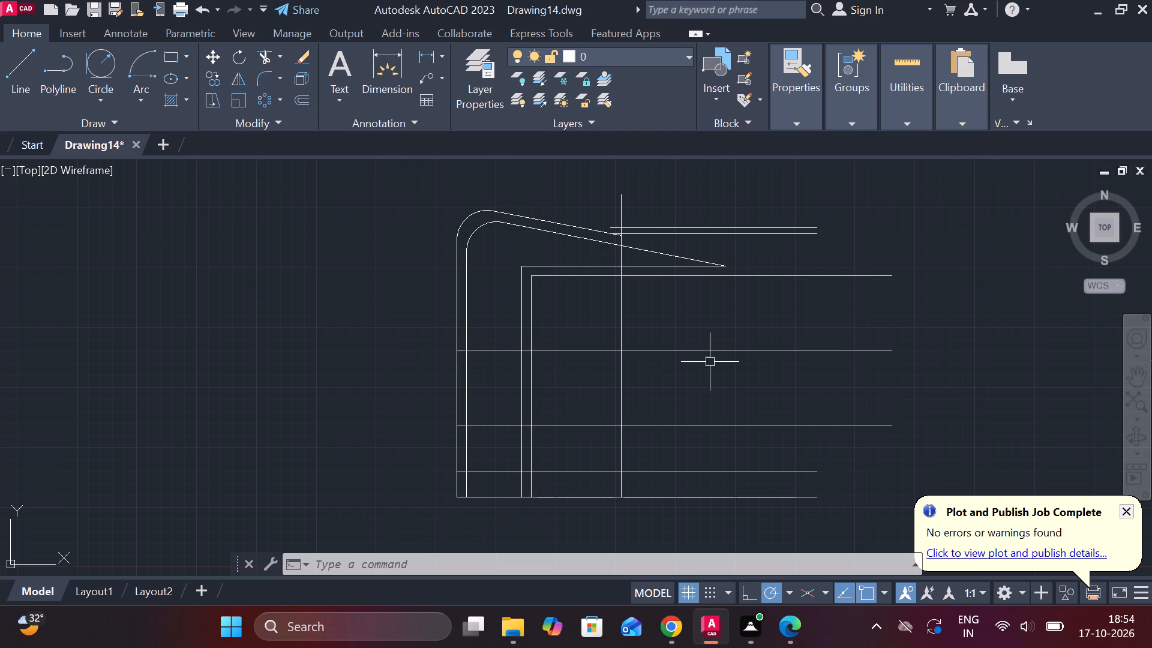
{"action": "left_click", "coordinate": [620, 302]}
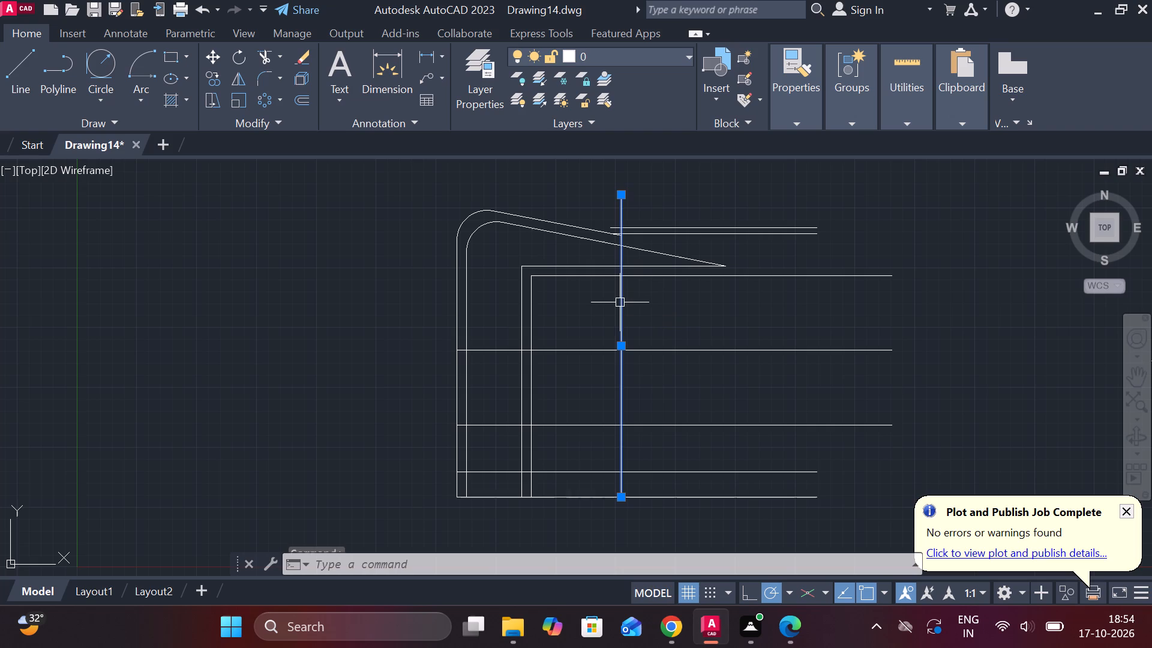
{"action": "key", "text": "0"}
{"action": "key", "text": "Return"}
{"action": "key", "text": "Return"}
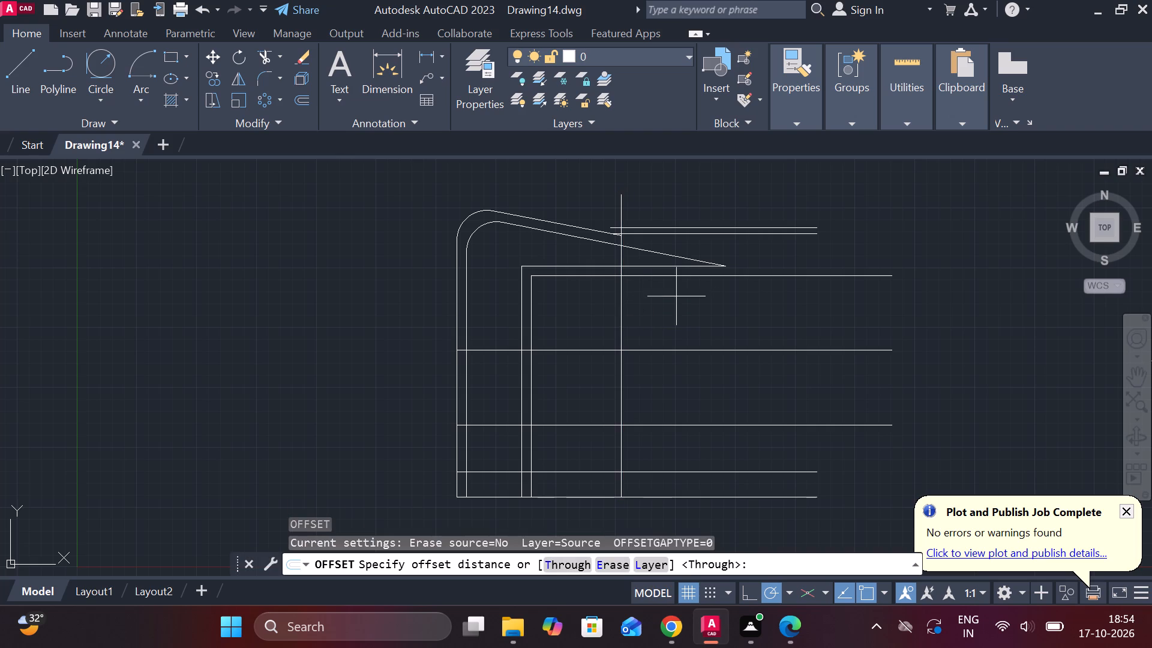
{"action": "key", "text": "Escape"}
Offset the full-height vertical line beyond the inner walls to its right, entering 12 at the through-point prompt.
{"action": "left_click", "coordinate": [623, 302]}
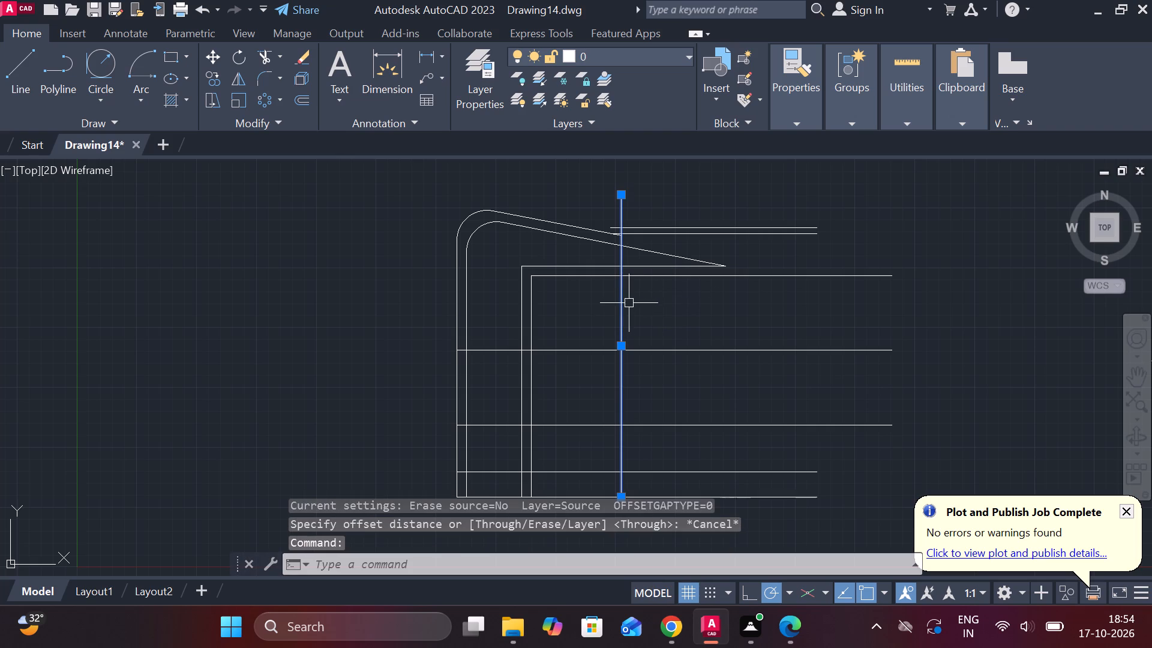
{"action": "key", "text": "o"}
{"action": "key", "text": "Return"}
{"action": "key", "text": "Return"}
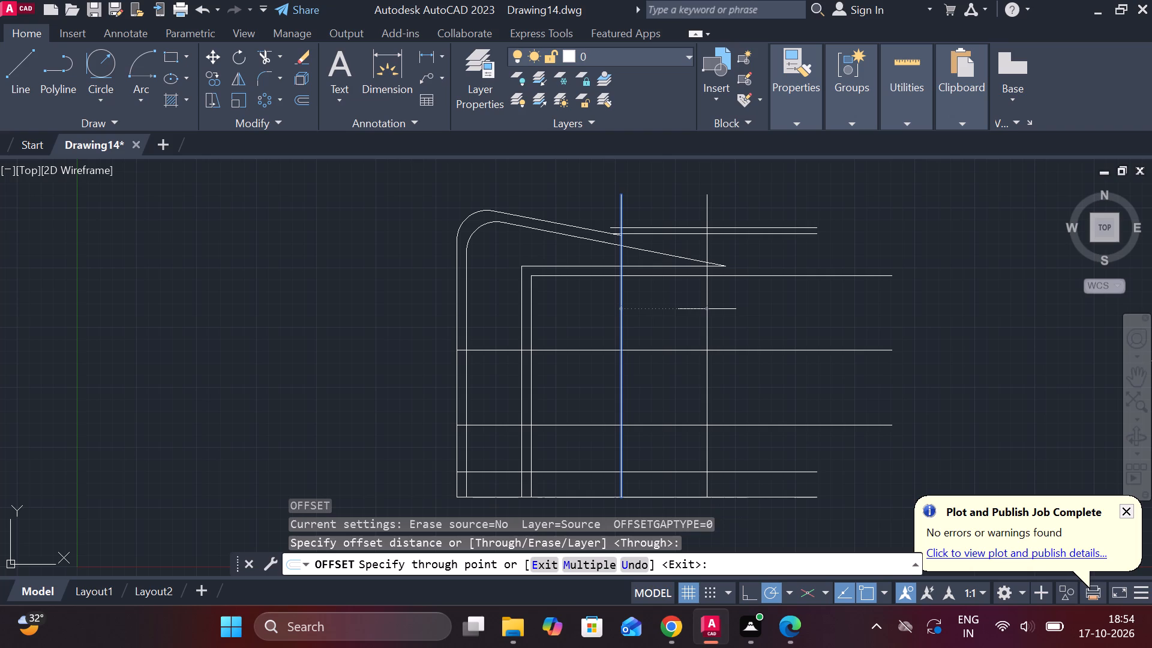
{"action": "type", "text": "12"}
{"action": "key", "text": "space"}
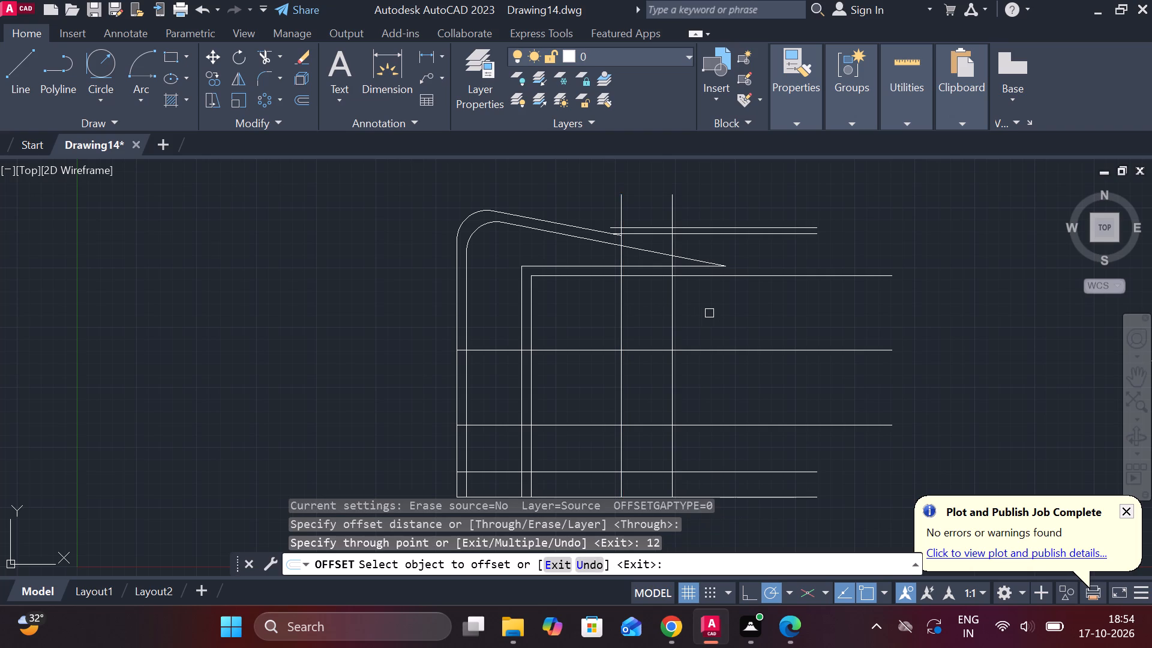
{"action": "middle_click_drag", "start_coordinate": [710, 313], "coordinate": [688, 193]}
{"action": "key", "text": "Escape"}
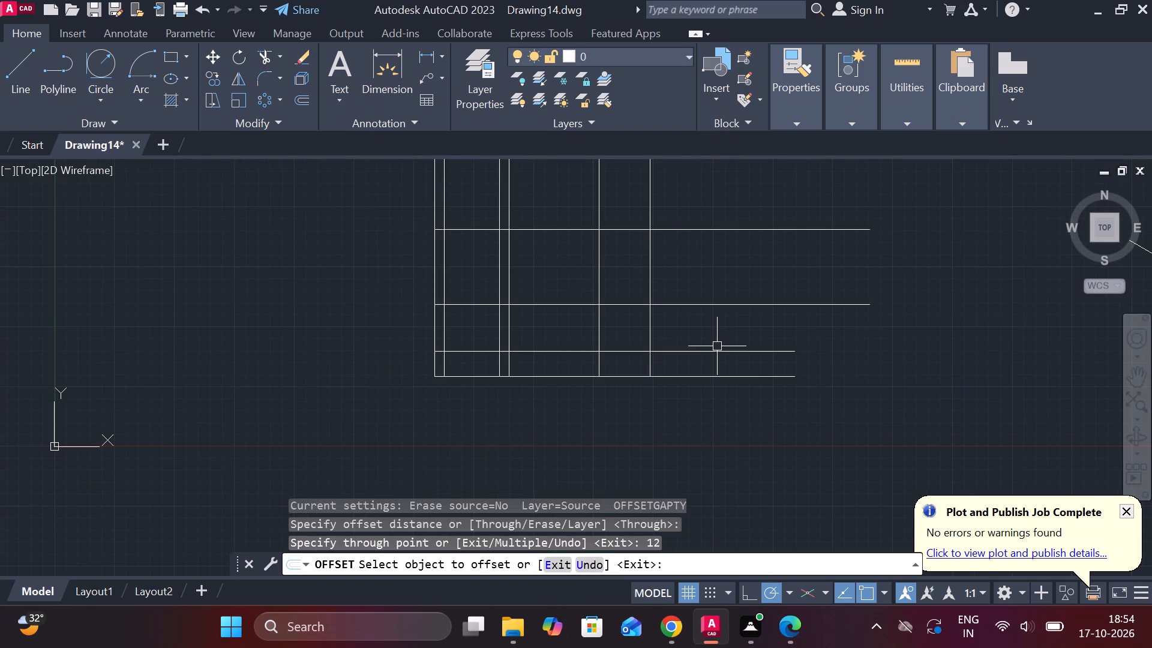
Draw a sloped line from the profile's bottom-left corner to where the 20-unit offset line meets the rightmost full-height vertical.
{"action": "key", "text": "l"}
{"action": "key", "text": "Return"}
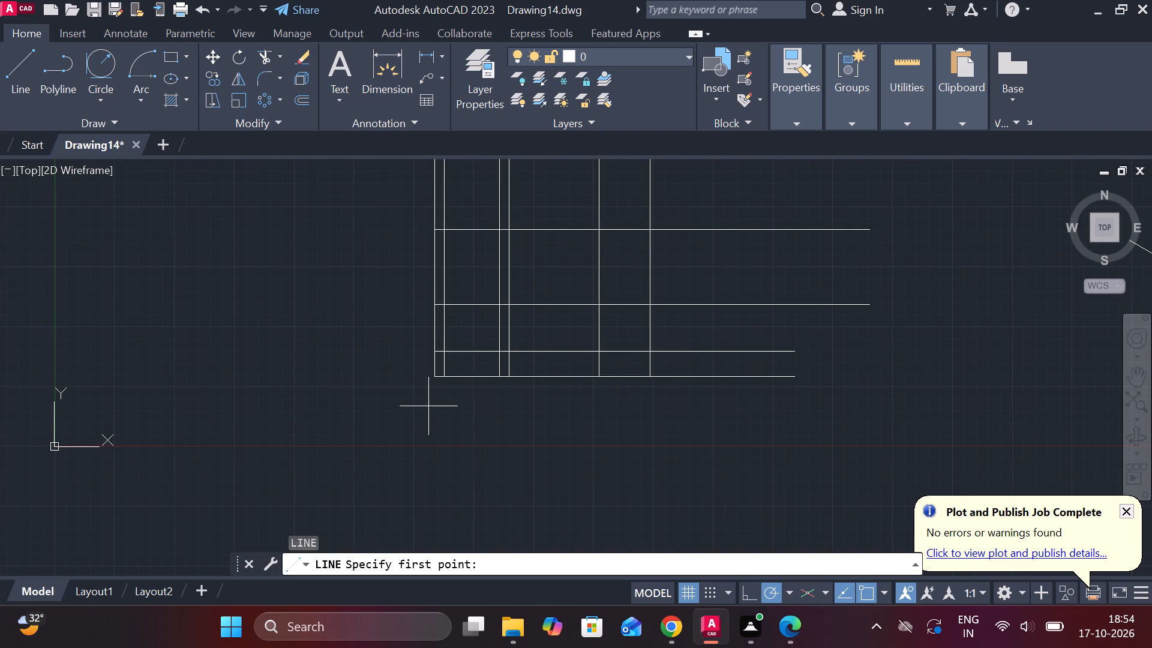
{"action": "scroll", "coordinate": [428, 408], "scroll_direction": "up", "scroll_amount": 1}
{"action": "middle_click_drag", "start_coordinate": [428, 408], "coordinate": [436, 472]}
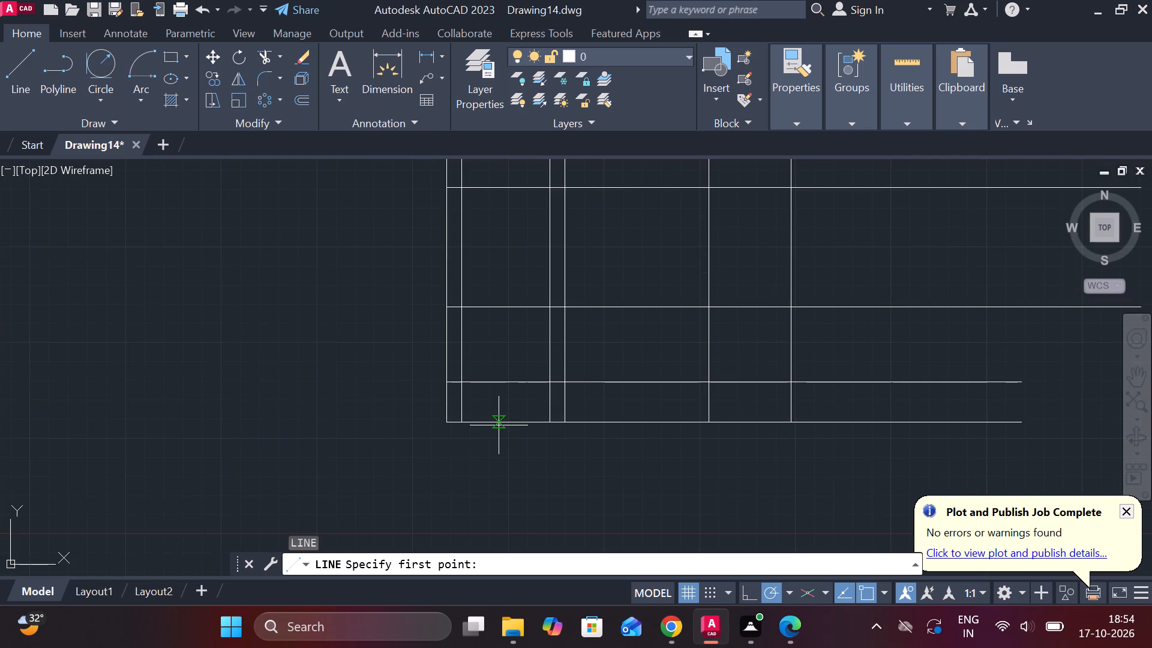
{"action": "left_click", "coordinate": [452, 428]}
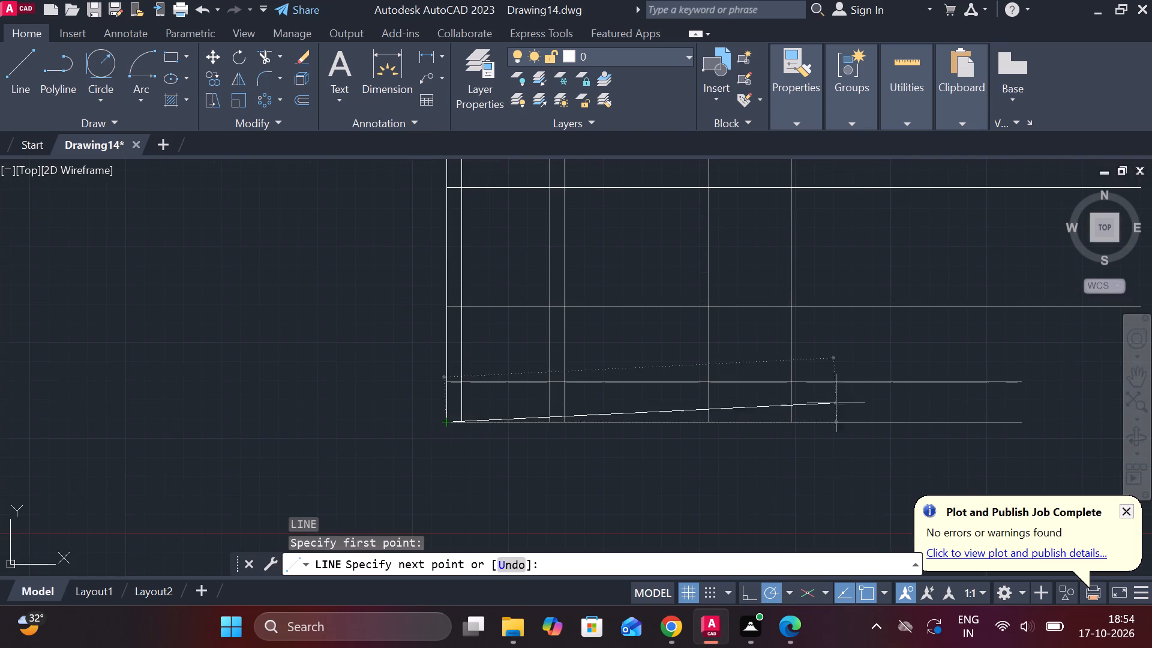
{"action": "left_click", "coordinate": [788, 382]}
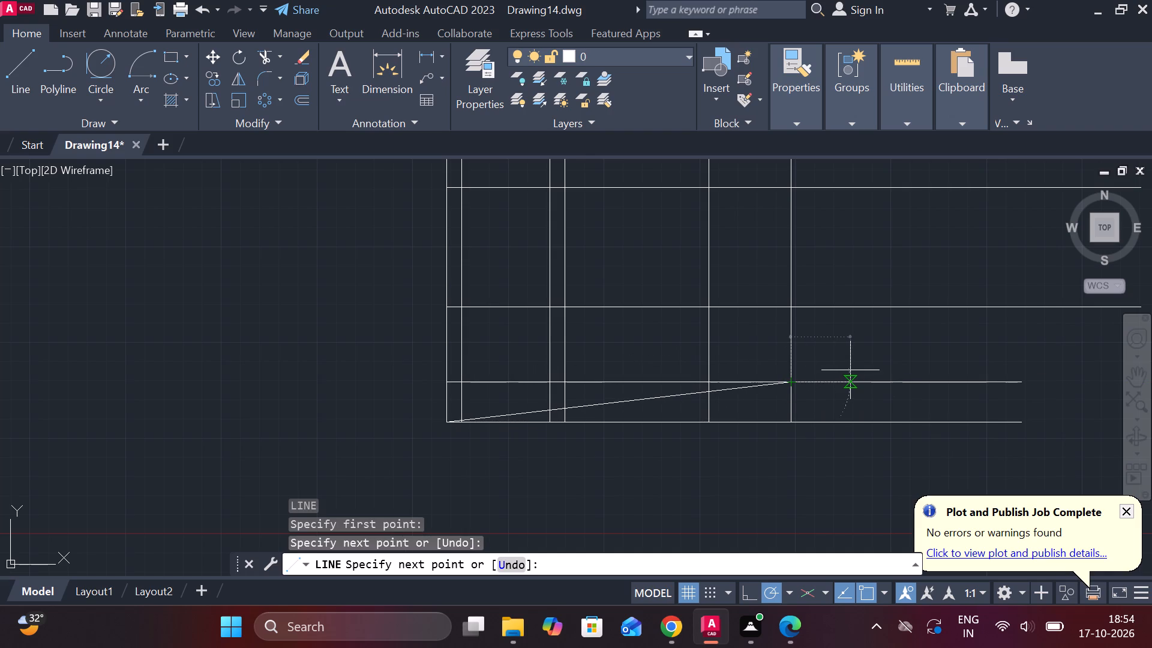
{"action": "key", "text": "Escape"}
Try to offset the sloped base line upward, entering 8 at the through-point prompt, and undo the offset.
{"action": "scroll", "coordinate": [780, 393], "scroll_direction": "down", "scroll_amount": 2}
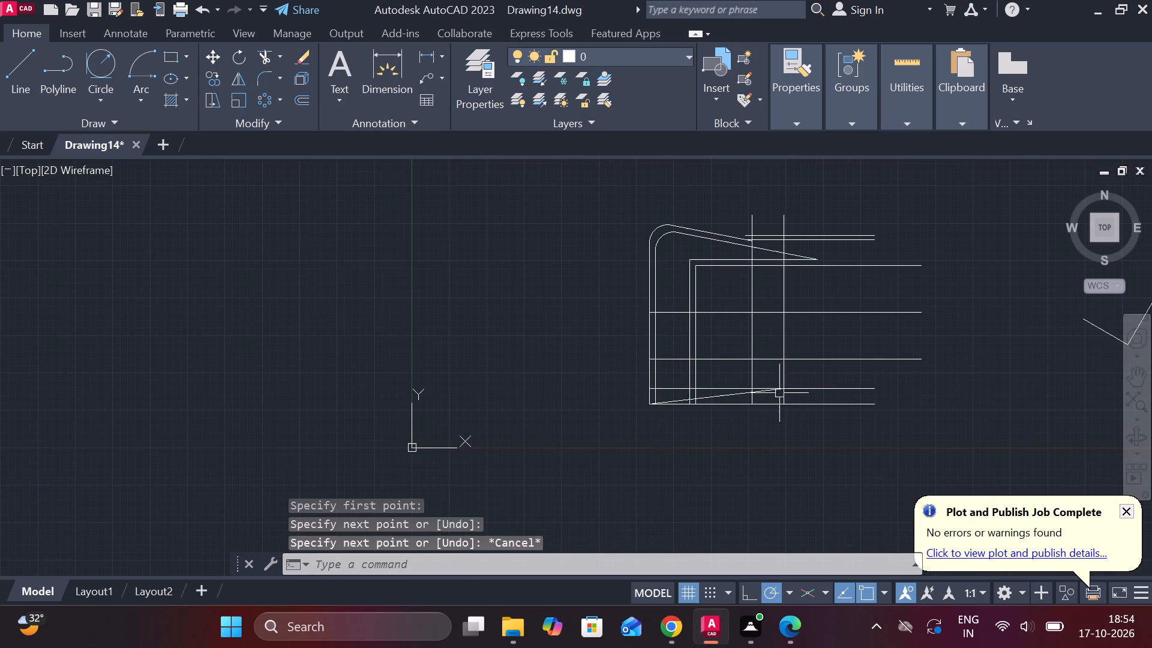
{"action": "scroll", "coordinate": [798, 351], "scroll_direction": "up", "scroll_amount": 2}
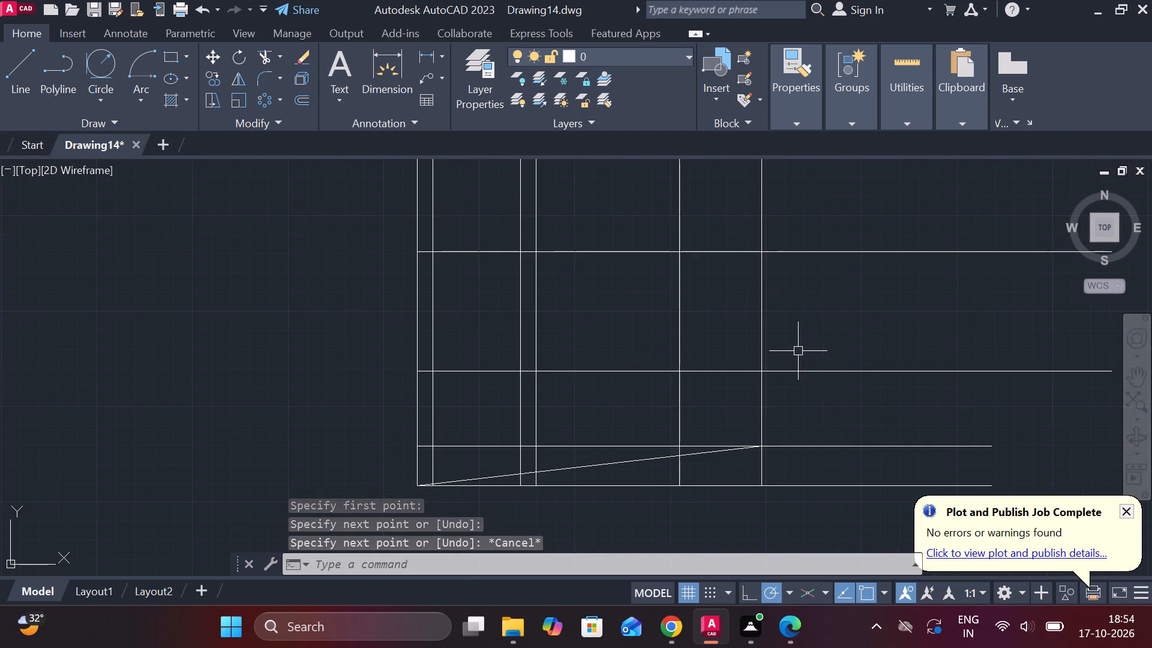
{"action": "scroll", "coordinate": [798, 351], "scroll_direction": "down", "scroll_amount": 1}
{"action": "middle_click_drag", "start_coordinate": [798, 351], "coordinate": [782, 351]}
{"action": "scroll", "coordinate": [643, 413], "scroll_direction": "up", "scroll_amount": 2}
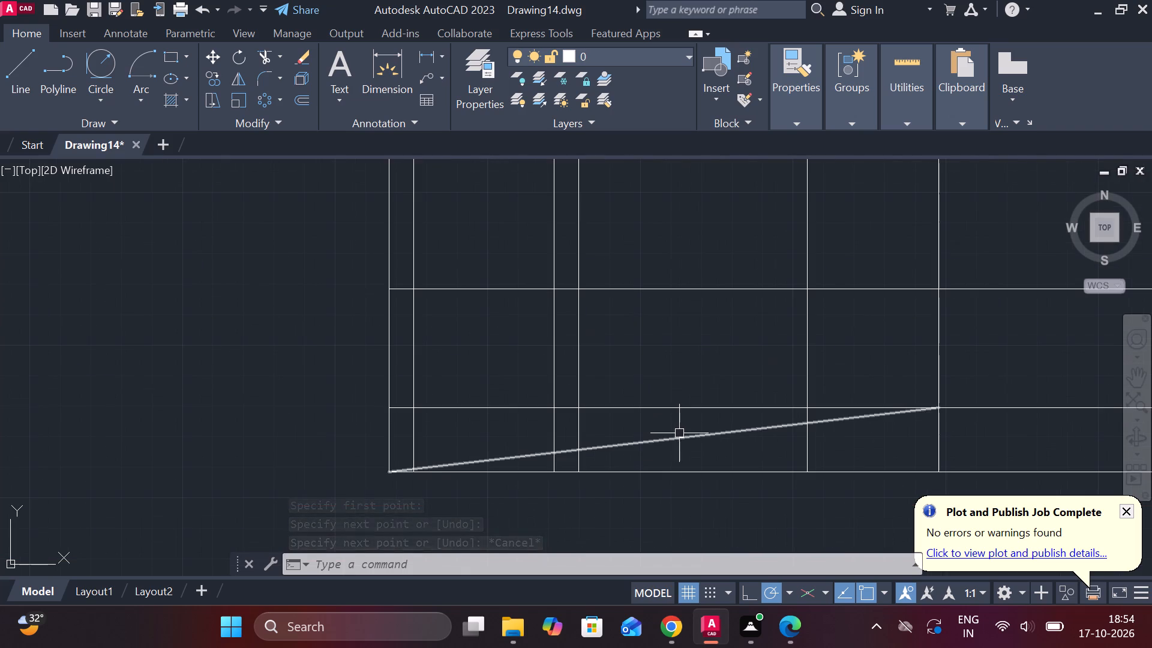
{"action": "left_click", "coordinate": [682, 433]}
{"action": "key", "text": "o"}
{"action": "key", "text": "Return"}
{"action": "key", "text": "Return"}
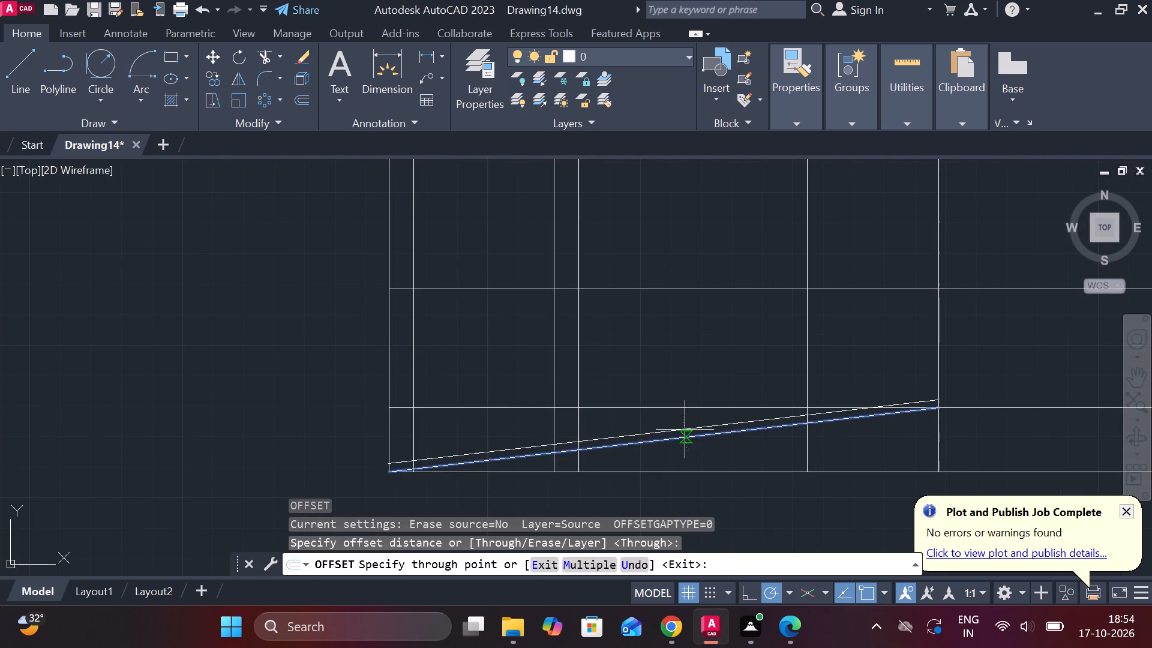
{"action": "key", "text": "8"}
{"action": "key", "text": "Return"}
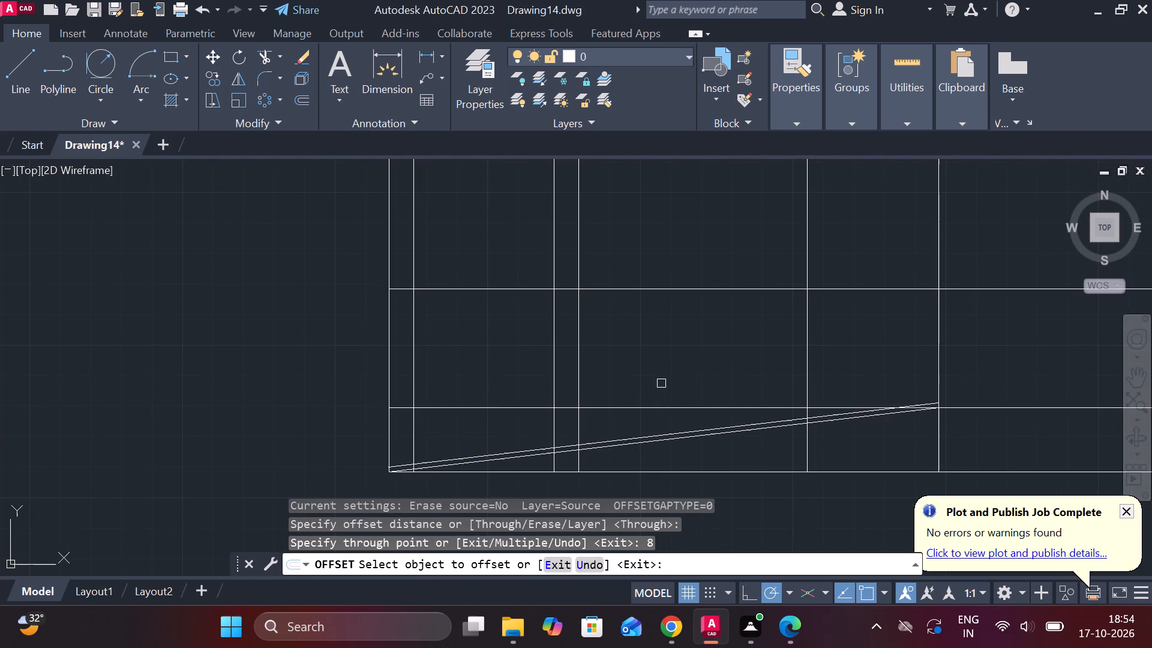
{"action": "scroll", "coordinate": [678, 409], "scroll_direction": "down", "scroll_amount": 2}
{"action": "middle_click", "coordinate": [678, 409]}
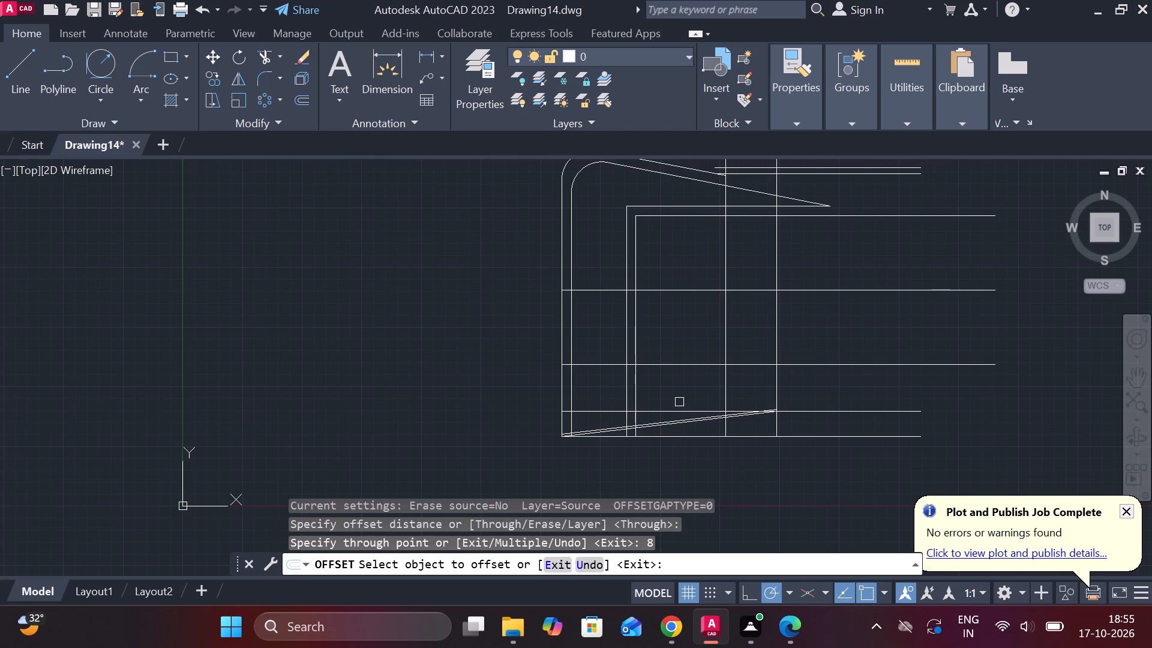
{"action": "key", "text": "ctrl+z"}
Offset the sloped base line upward by 8 units.
{"action": "scroll", "coordinate": [659, 428], "scroll_direction": "up", "scroll_amount": 2}
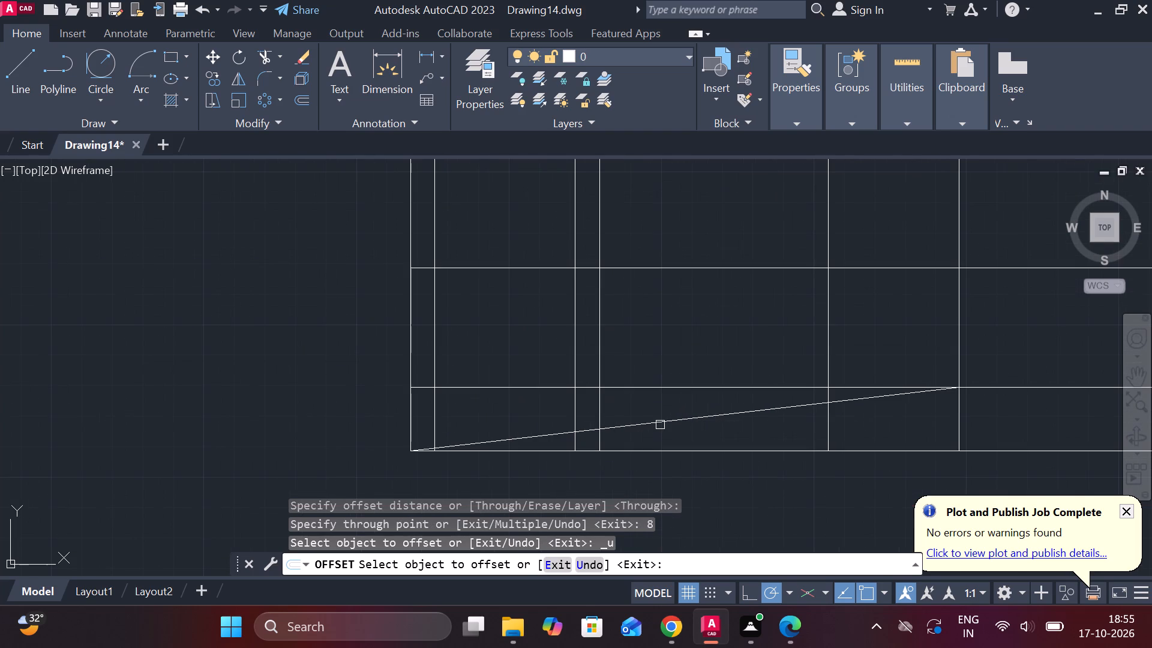
{"action": "left_click", "coordinate": [660, 425]}
{"action": "scroll", "coordinate": [652, 354], "scroll_direction": "down", "scroll_amount": 2}
{"action": "middle_click_drag", "start_coordinate": [652, 354], "coordinate": [652, 355]}
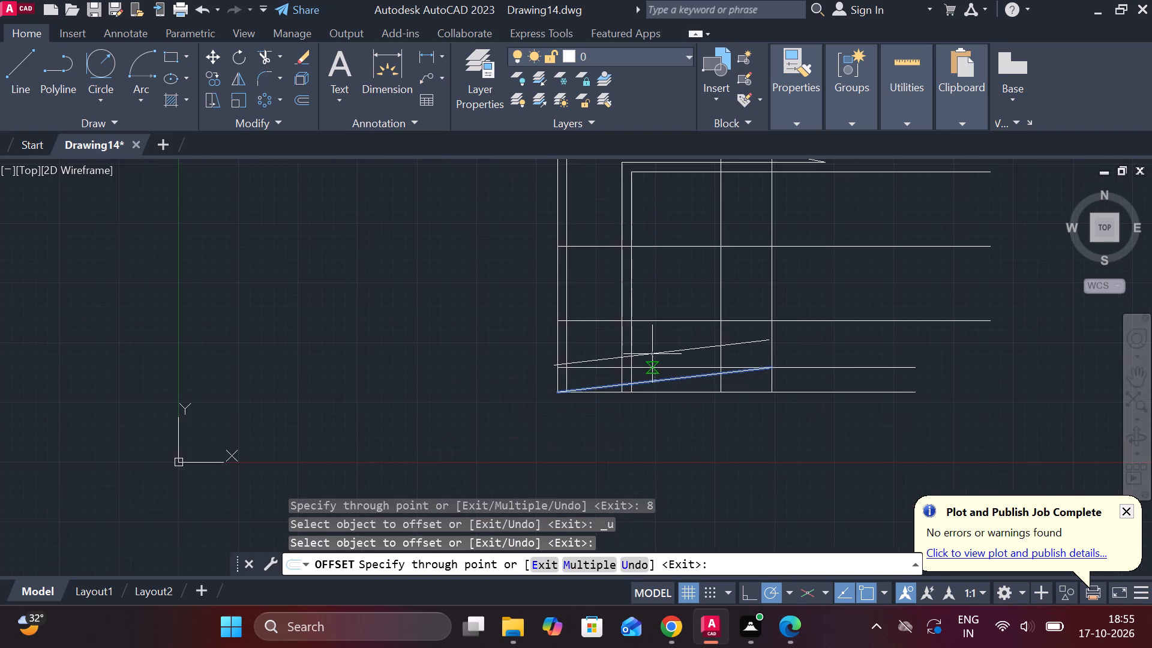
{"action": "middle_click_drag", "start_coordinate": [652, 355], "coordinate": [646, 409]}
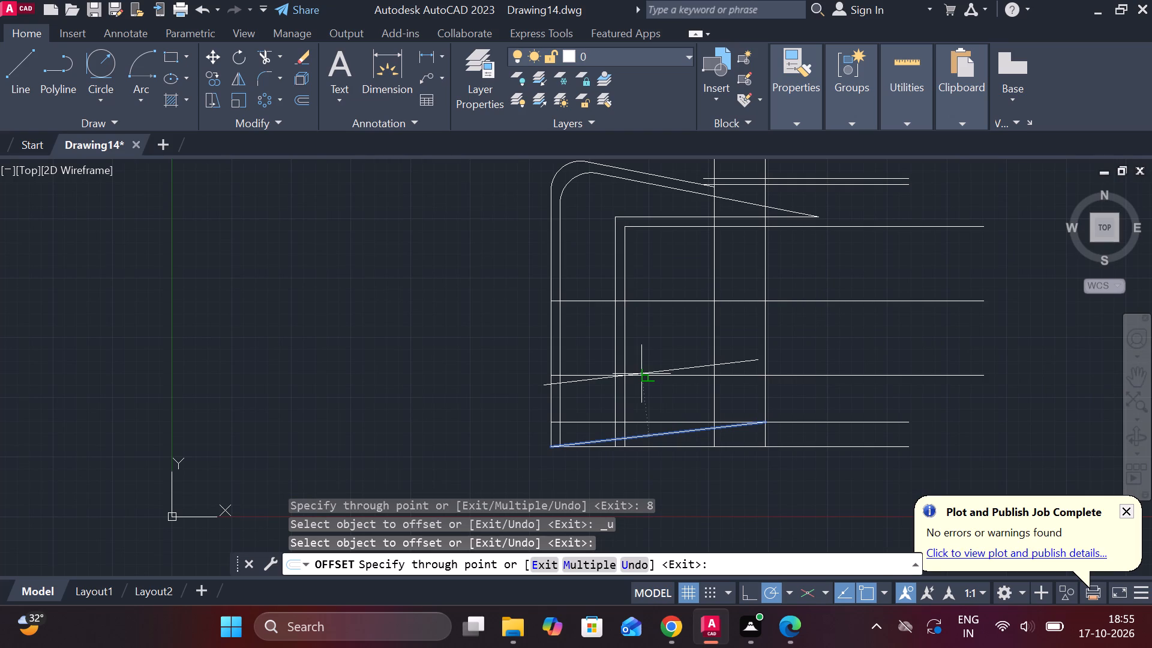
{"action": "key", "text": "8"}
{"action": "key", "text": "Return"}
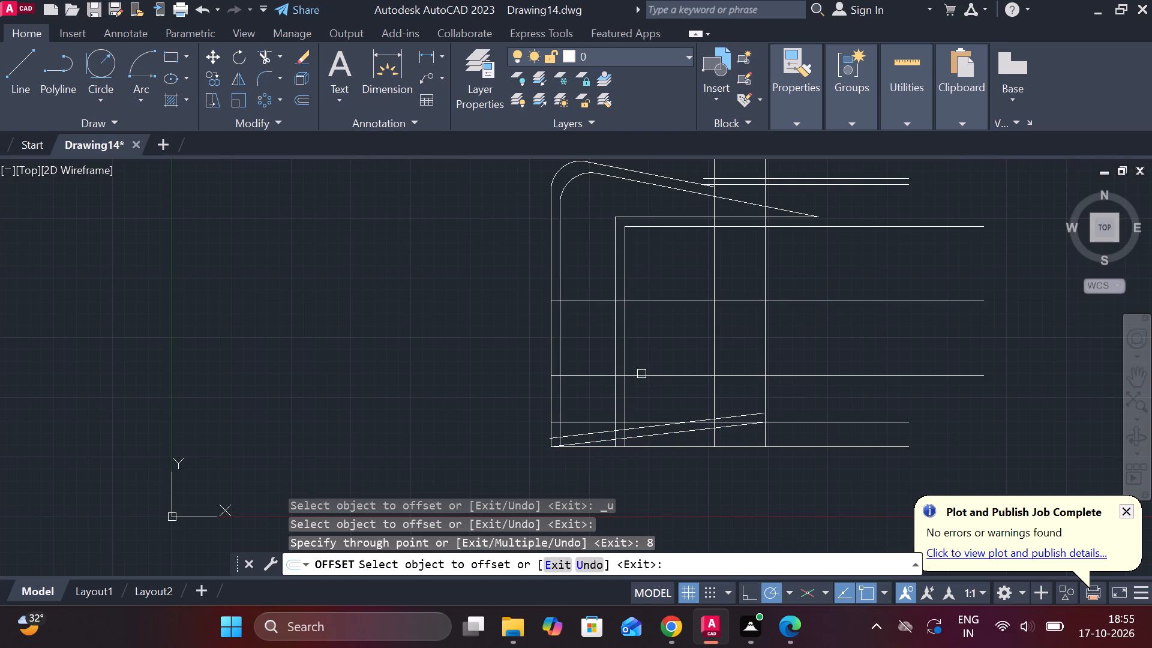
{"action": "scroll", "coordinate": [673, 407], "scroll_direction": "up", "scroll_amount": 1}
{"action": "middle_click_drag", "start_coordinate": [663, 407], "coordinate": [643, 407]}
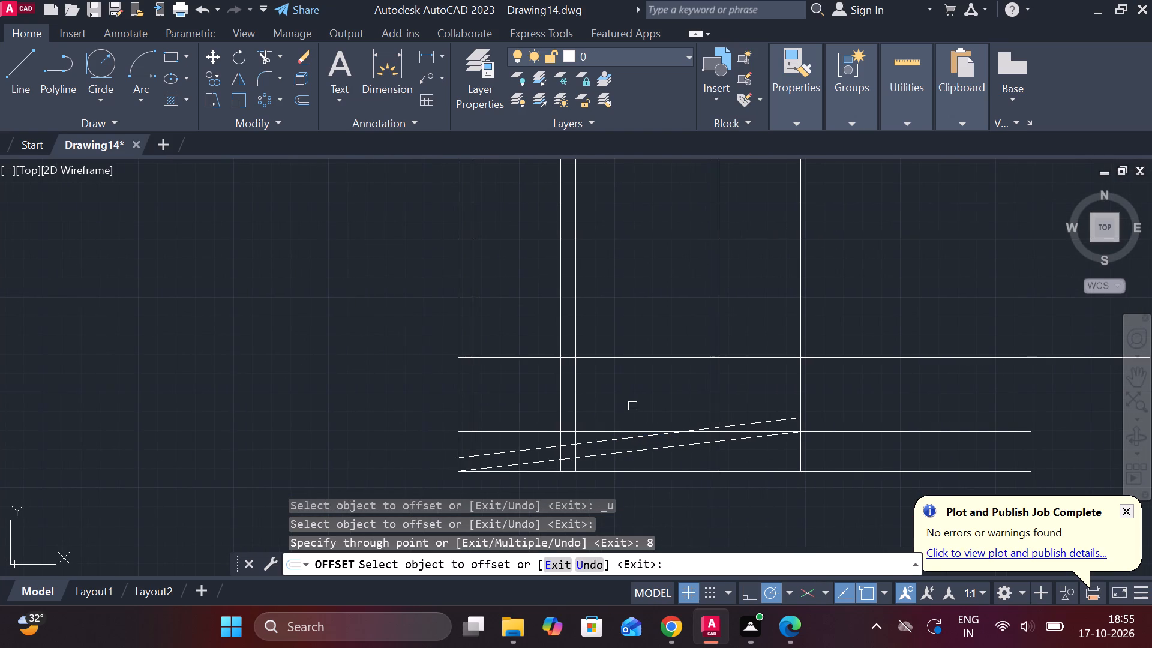
{"action": "key", "text": "Escape"}
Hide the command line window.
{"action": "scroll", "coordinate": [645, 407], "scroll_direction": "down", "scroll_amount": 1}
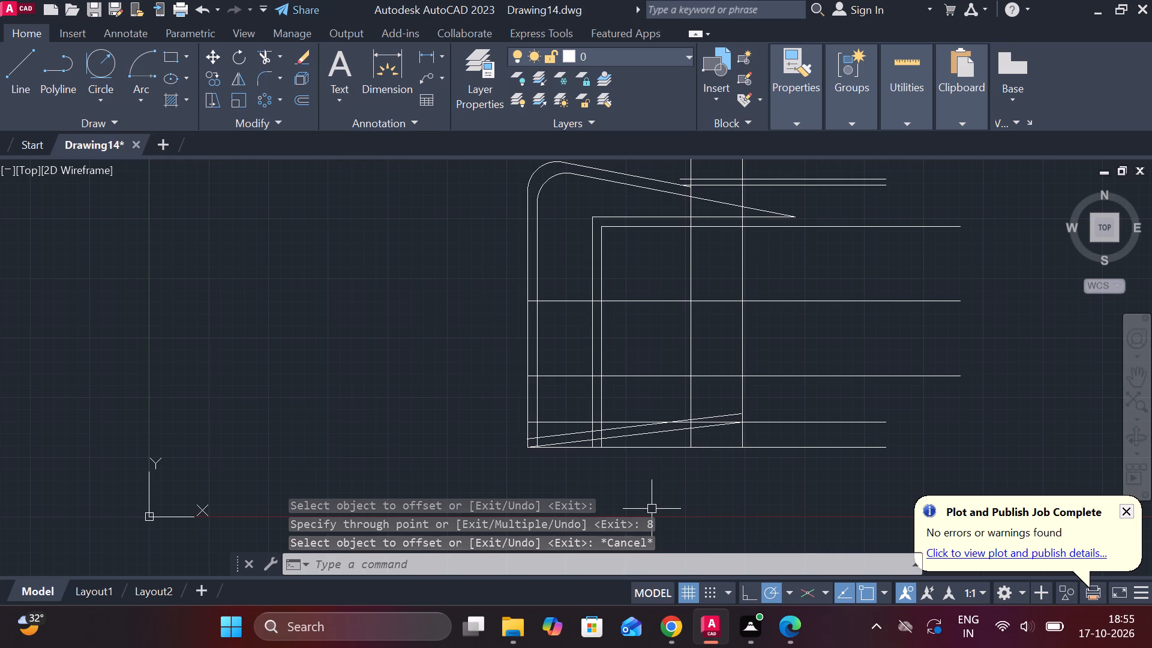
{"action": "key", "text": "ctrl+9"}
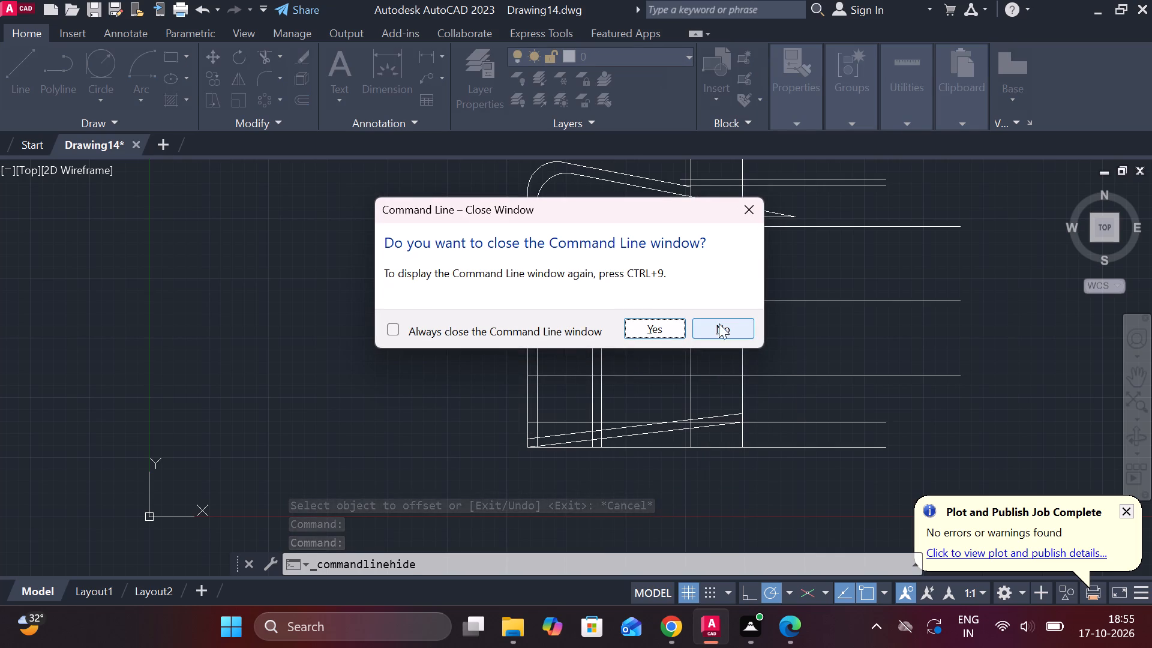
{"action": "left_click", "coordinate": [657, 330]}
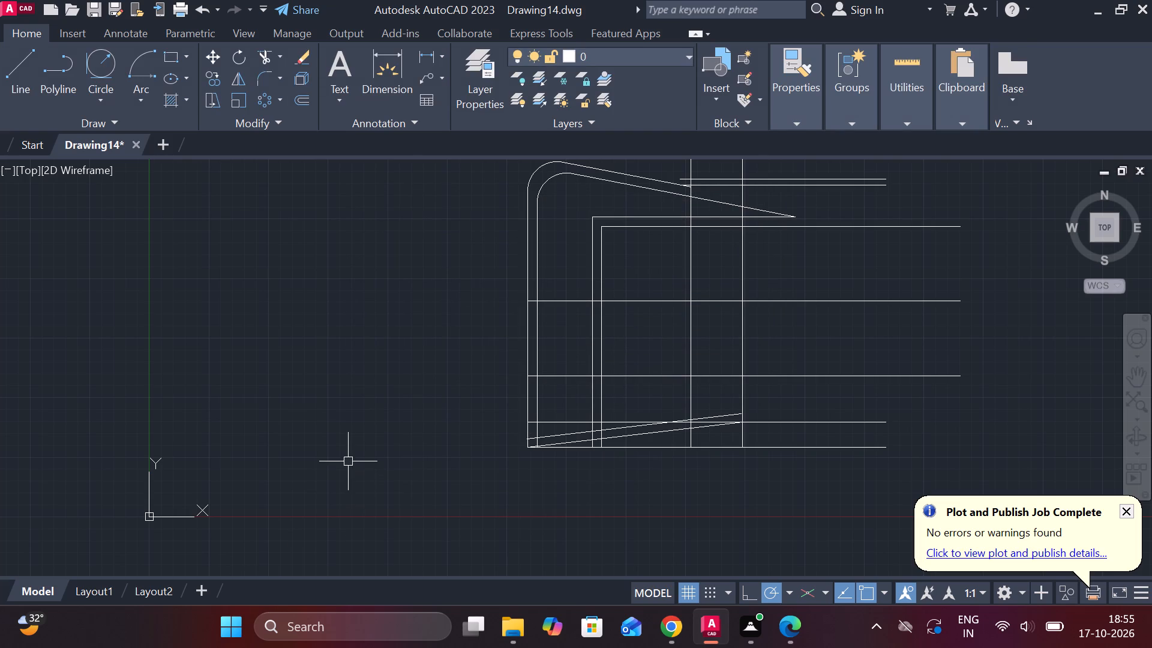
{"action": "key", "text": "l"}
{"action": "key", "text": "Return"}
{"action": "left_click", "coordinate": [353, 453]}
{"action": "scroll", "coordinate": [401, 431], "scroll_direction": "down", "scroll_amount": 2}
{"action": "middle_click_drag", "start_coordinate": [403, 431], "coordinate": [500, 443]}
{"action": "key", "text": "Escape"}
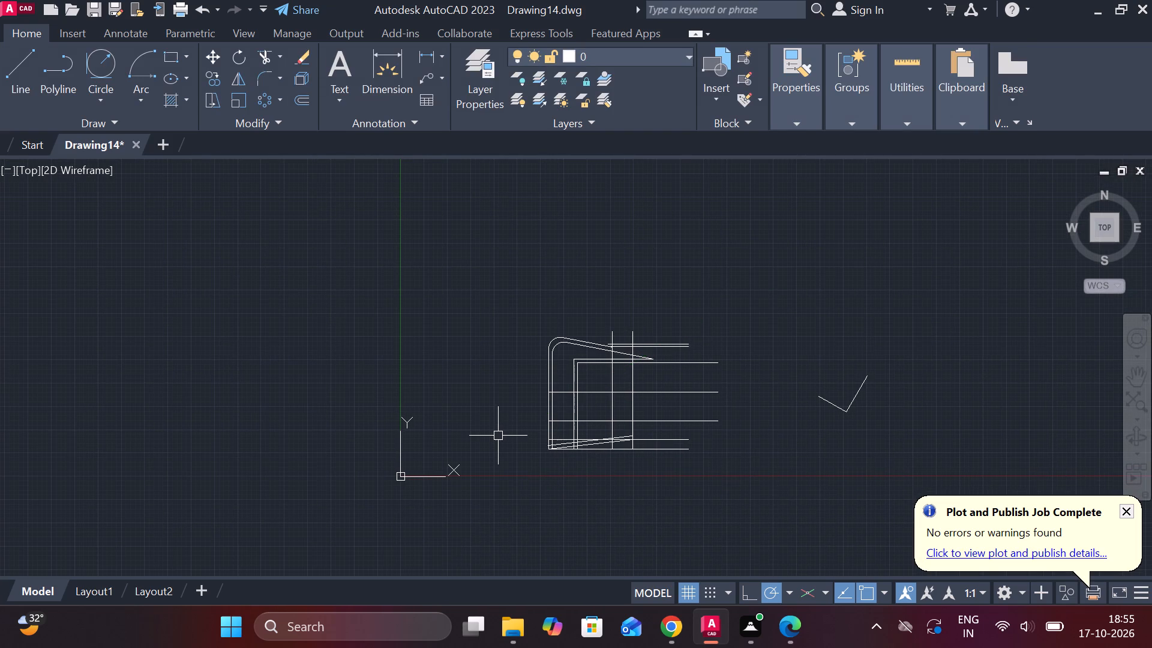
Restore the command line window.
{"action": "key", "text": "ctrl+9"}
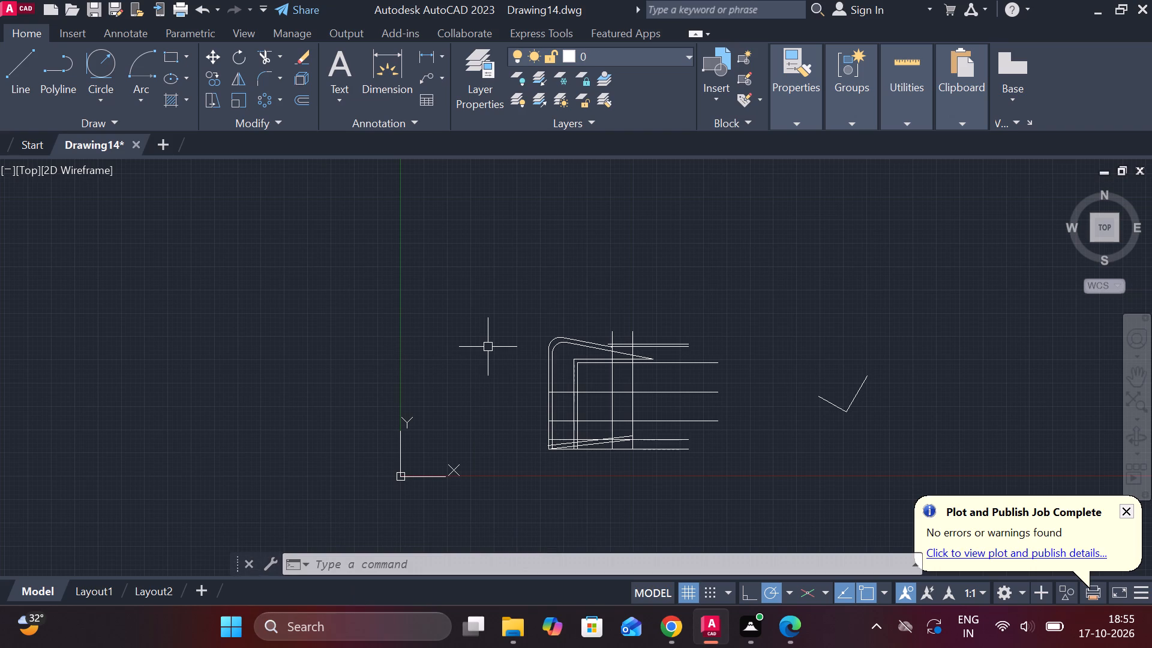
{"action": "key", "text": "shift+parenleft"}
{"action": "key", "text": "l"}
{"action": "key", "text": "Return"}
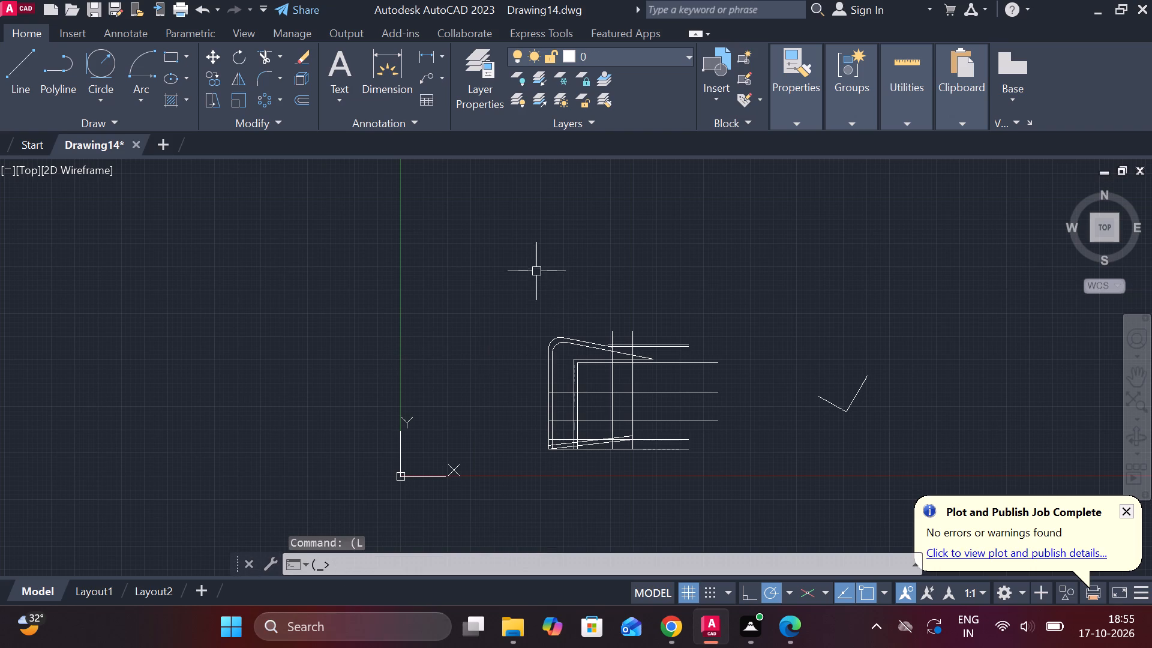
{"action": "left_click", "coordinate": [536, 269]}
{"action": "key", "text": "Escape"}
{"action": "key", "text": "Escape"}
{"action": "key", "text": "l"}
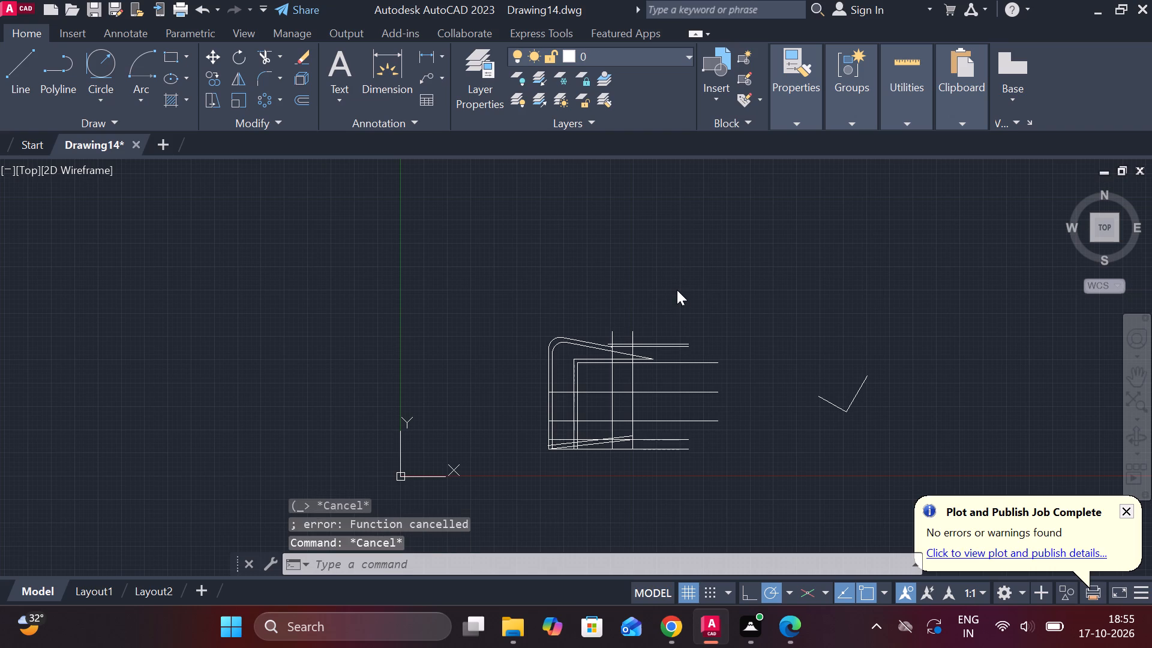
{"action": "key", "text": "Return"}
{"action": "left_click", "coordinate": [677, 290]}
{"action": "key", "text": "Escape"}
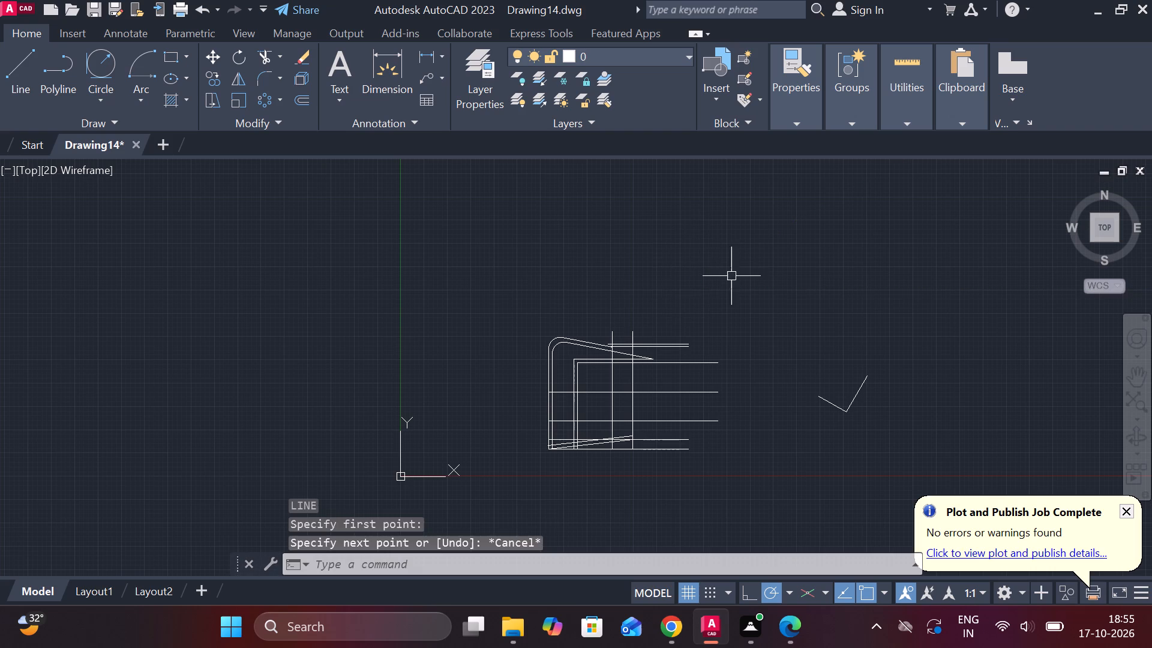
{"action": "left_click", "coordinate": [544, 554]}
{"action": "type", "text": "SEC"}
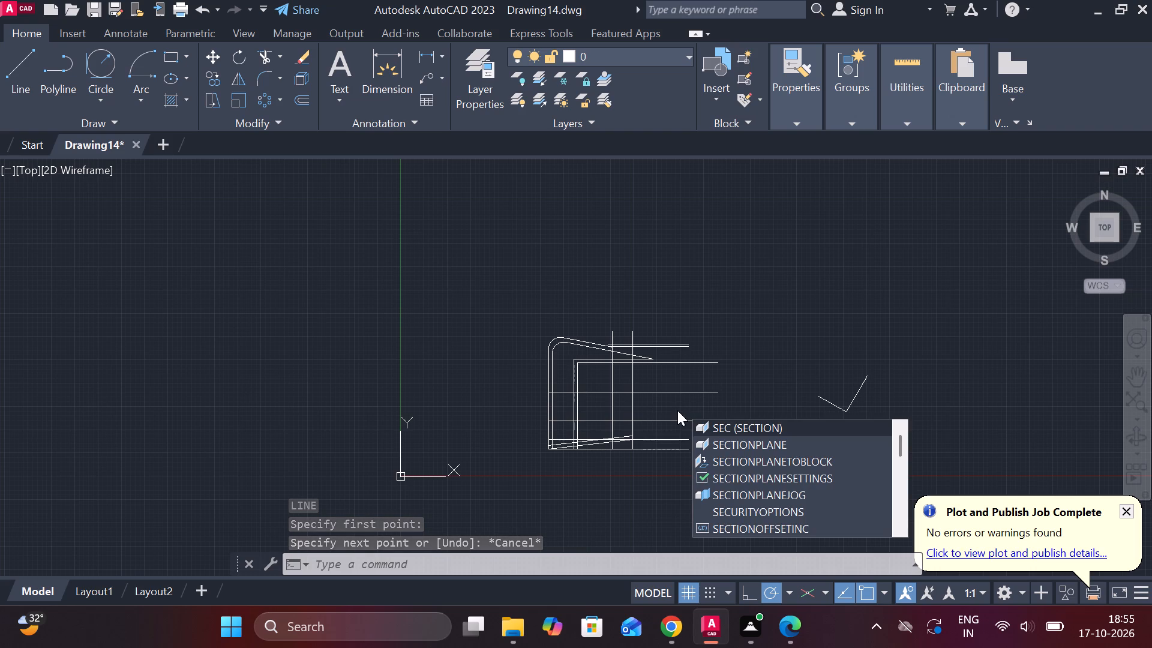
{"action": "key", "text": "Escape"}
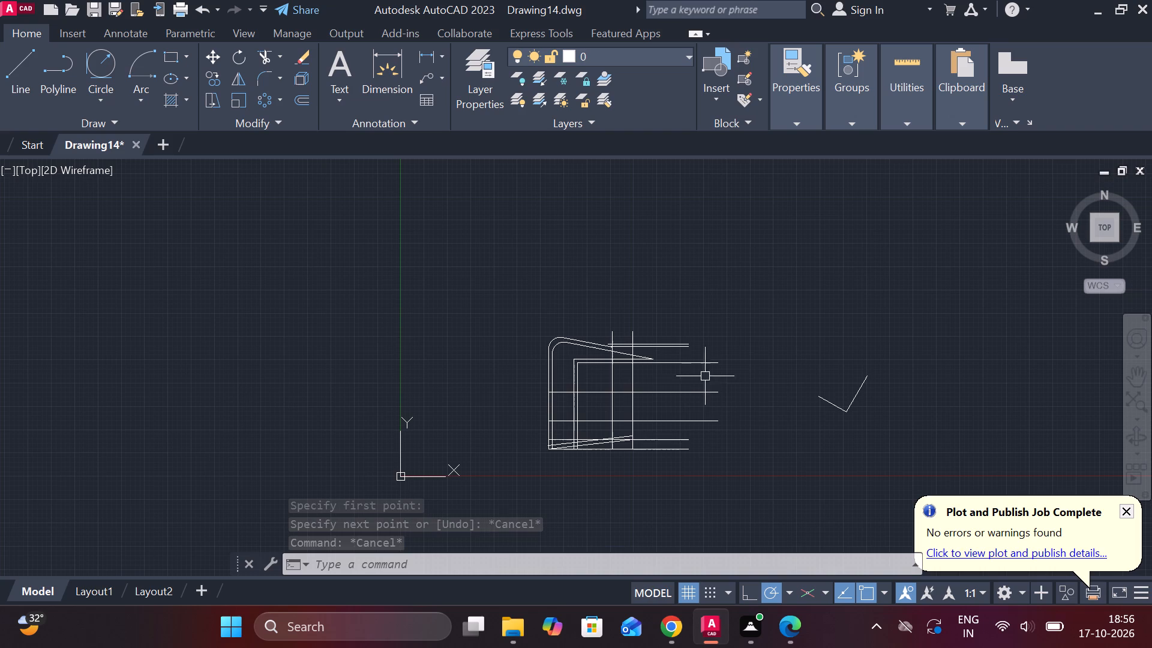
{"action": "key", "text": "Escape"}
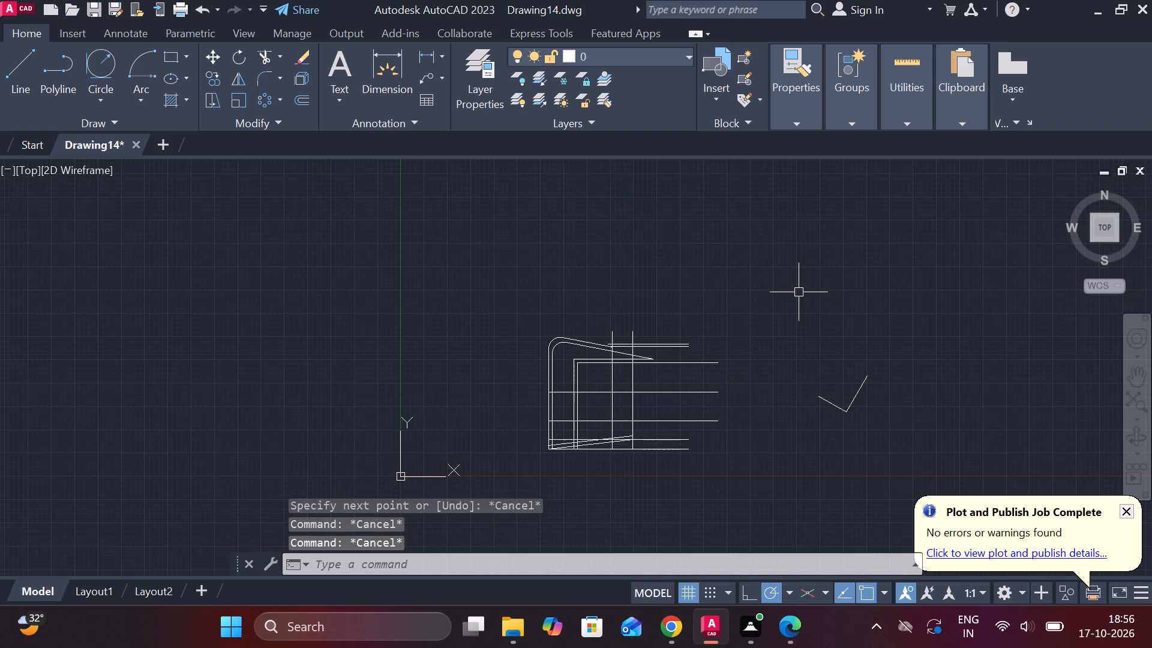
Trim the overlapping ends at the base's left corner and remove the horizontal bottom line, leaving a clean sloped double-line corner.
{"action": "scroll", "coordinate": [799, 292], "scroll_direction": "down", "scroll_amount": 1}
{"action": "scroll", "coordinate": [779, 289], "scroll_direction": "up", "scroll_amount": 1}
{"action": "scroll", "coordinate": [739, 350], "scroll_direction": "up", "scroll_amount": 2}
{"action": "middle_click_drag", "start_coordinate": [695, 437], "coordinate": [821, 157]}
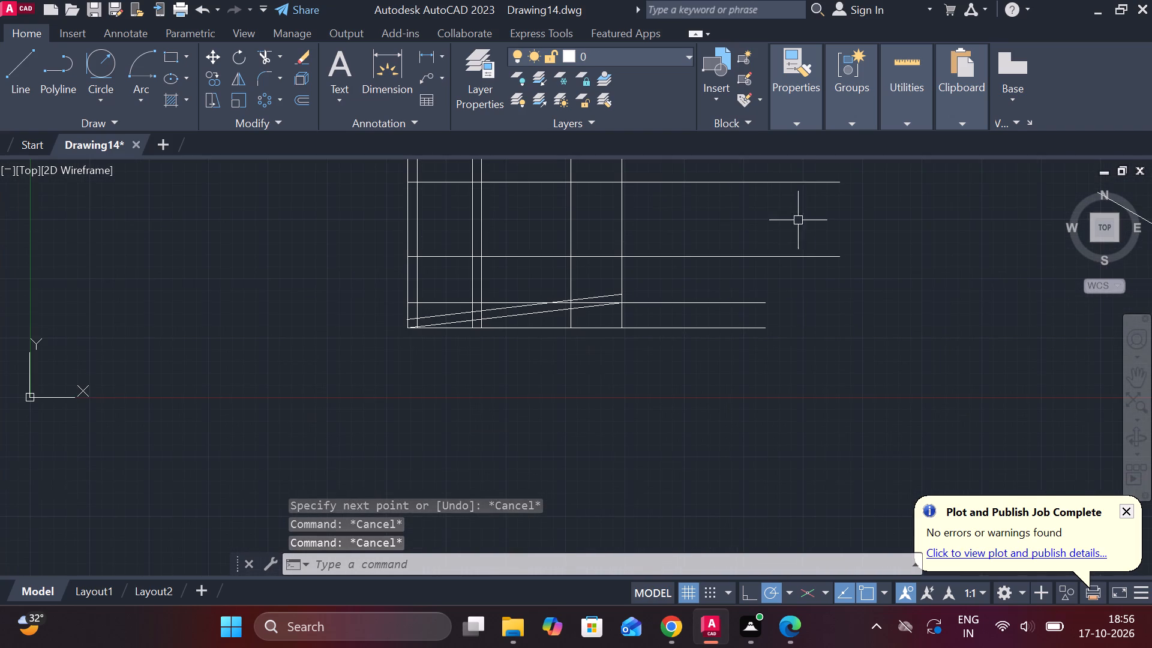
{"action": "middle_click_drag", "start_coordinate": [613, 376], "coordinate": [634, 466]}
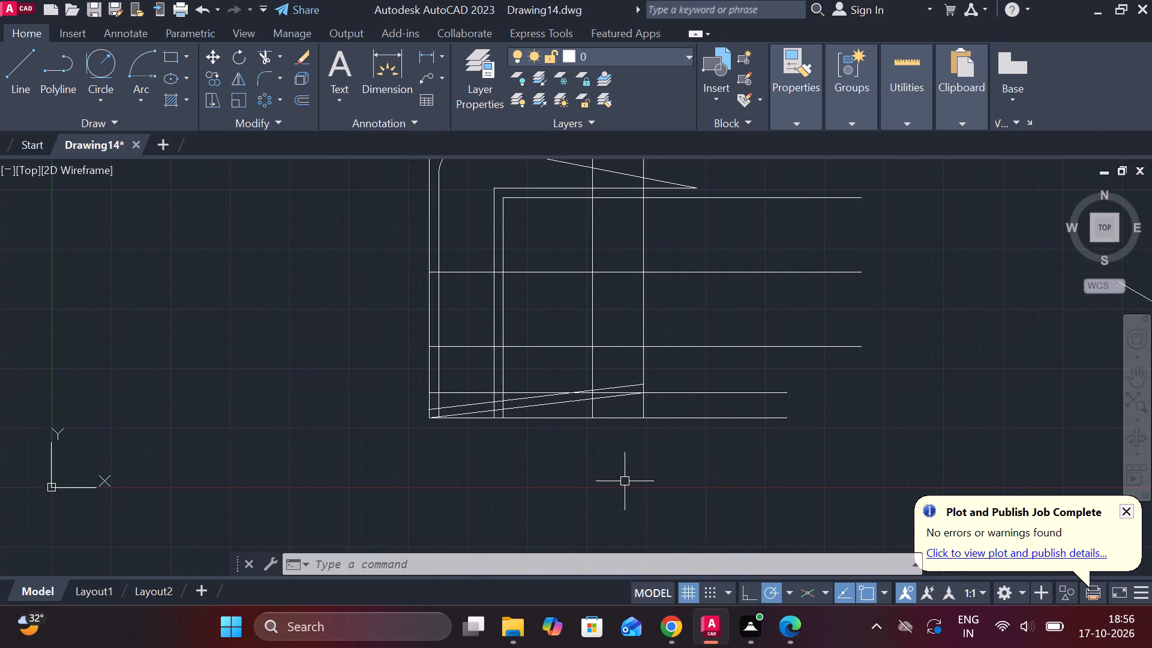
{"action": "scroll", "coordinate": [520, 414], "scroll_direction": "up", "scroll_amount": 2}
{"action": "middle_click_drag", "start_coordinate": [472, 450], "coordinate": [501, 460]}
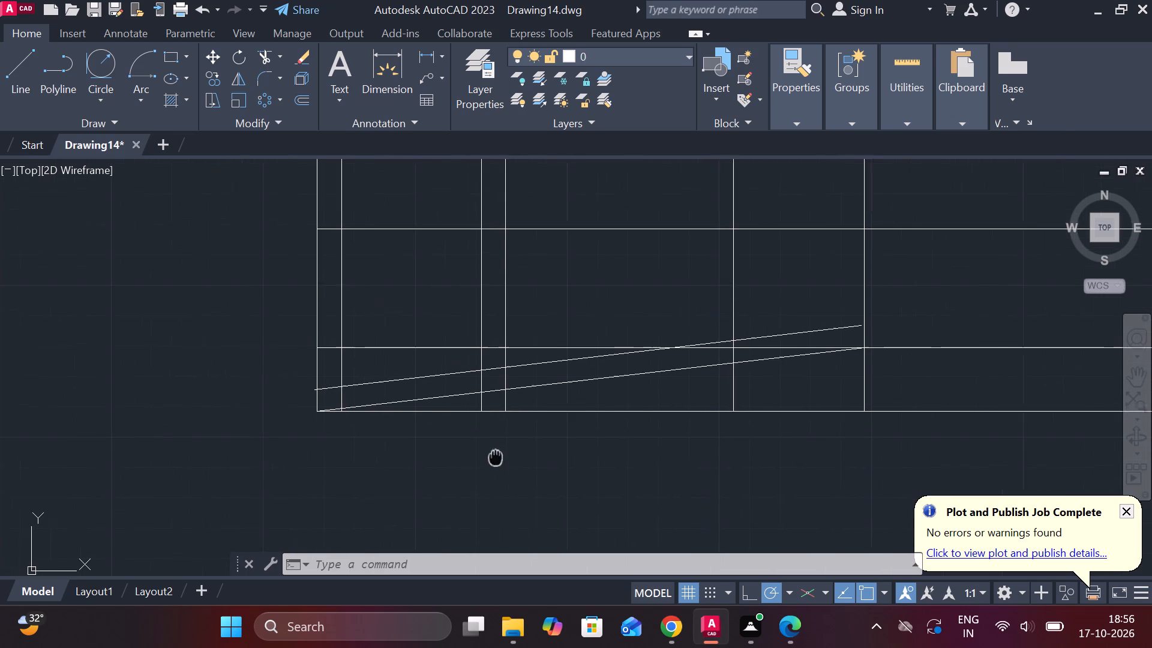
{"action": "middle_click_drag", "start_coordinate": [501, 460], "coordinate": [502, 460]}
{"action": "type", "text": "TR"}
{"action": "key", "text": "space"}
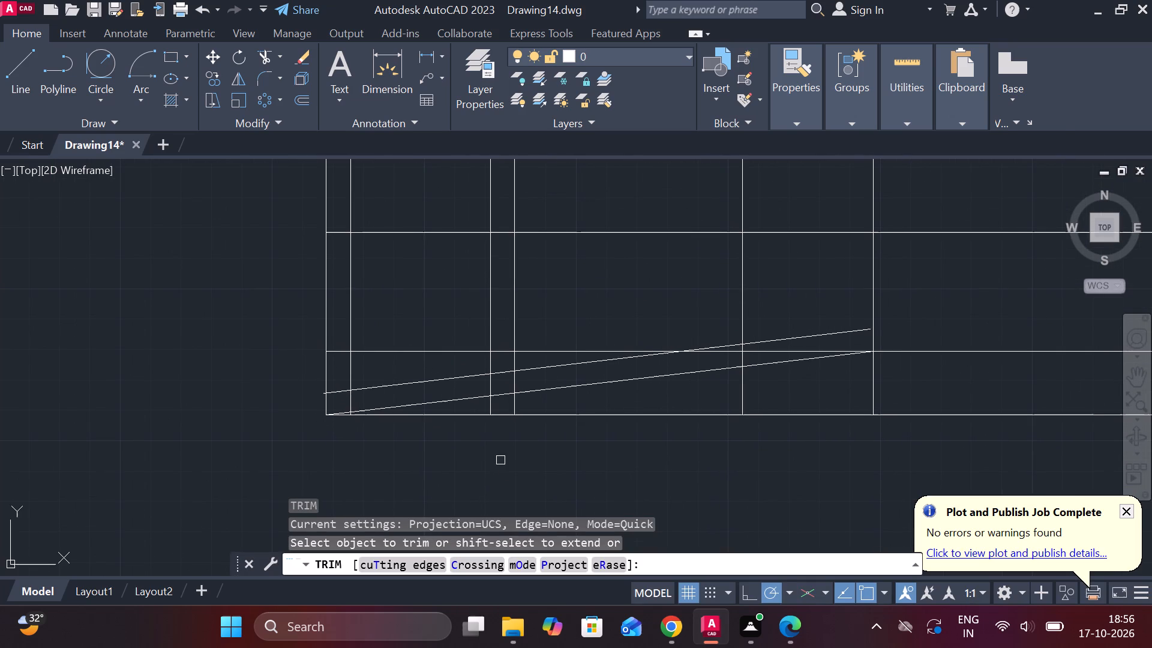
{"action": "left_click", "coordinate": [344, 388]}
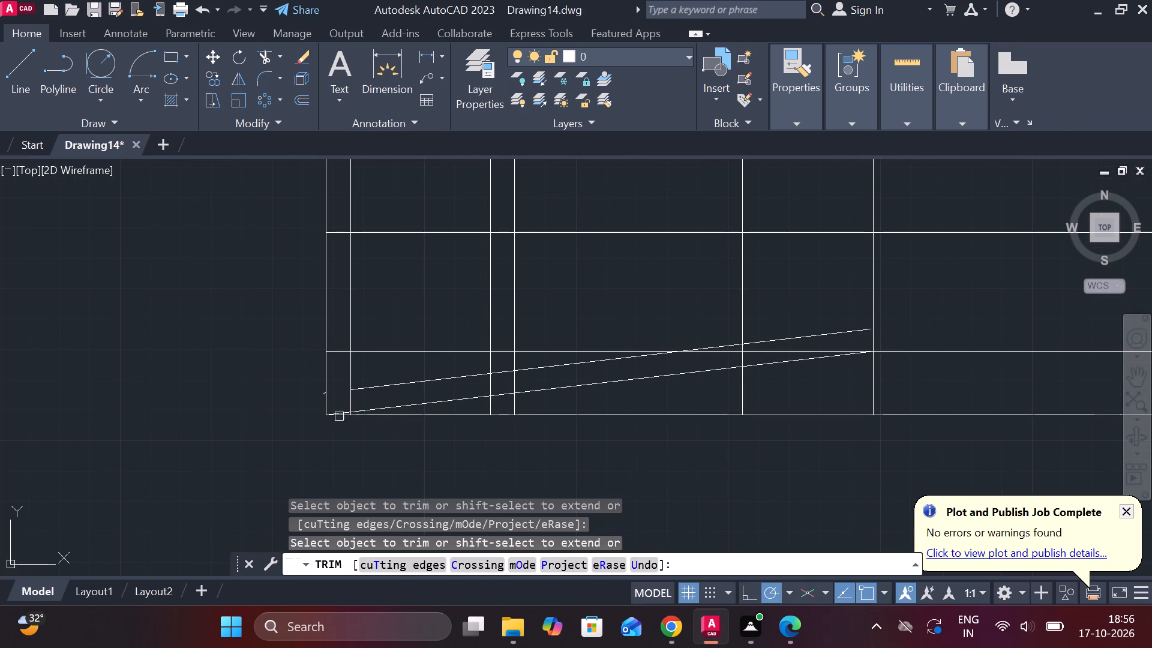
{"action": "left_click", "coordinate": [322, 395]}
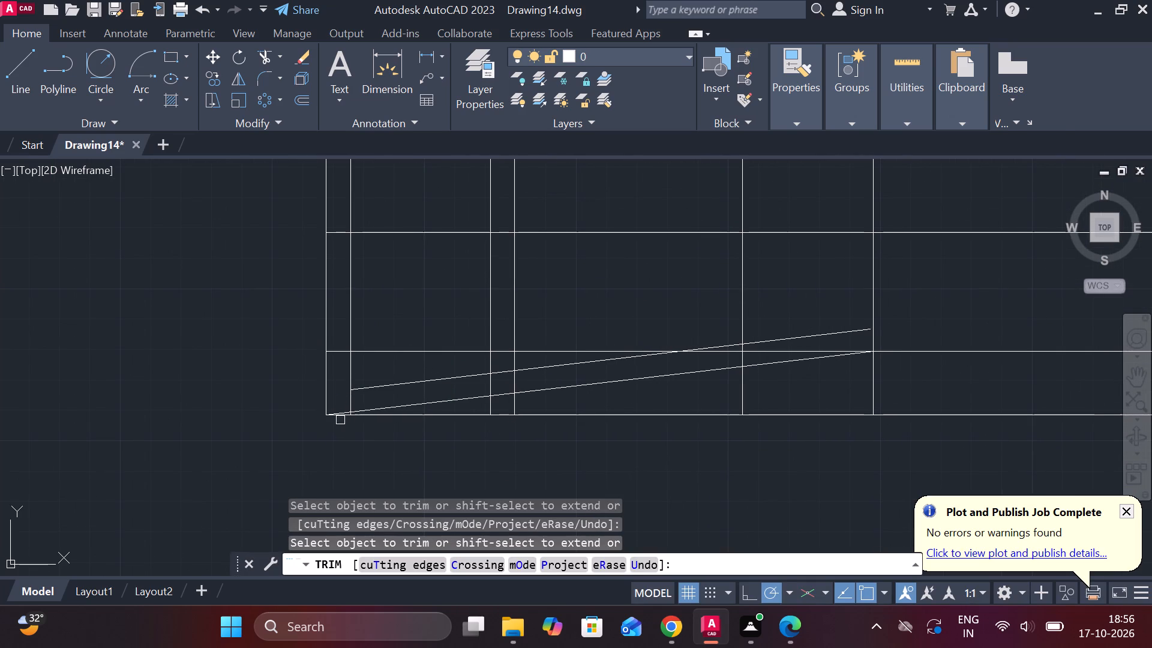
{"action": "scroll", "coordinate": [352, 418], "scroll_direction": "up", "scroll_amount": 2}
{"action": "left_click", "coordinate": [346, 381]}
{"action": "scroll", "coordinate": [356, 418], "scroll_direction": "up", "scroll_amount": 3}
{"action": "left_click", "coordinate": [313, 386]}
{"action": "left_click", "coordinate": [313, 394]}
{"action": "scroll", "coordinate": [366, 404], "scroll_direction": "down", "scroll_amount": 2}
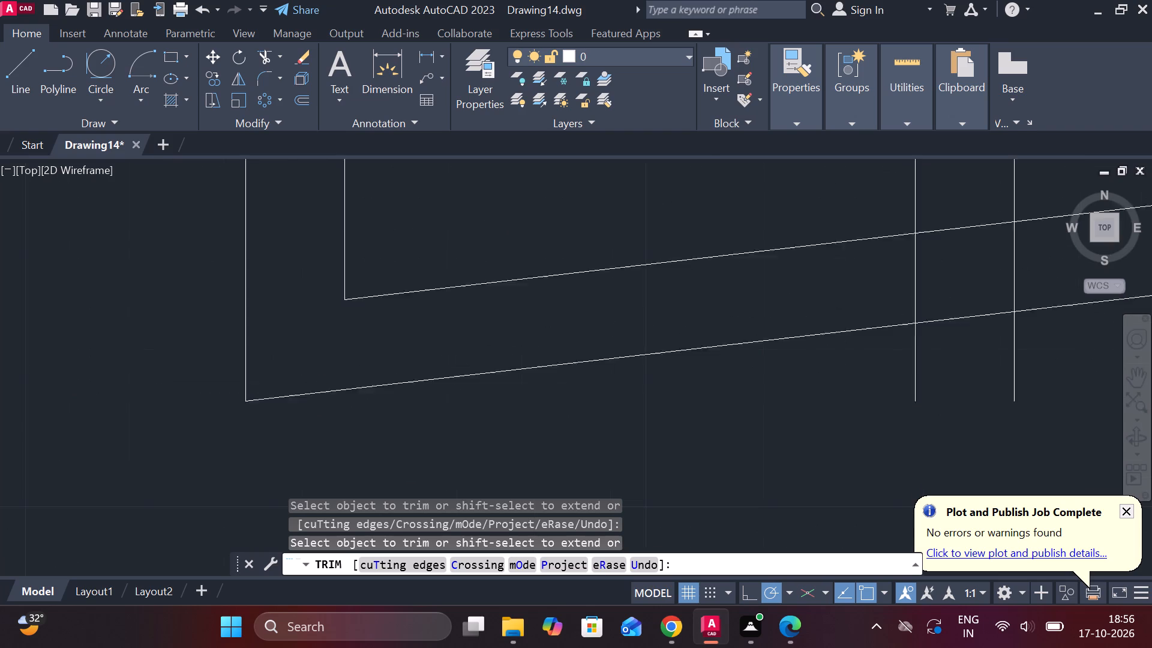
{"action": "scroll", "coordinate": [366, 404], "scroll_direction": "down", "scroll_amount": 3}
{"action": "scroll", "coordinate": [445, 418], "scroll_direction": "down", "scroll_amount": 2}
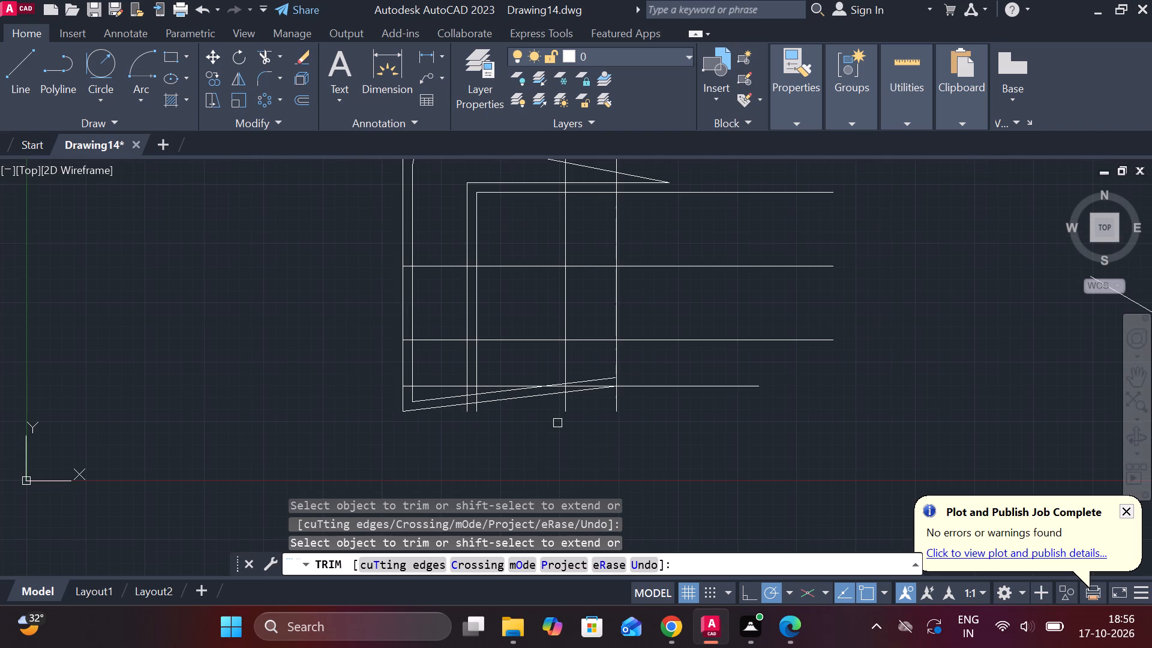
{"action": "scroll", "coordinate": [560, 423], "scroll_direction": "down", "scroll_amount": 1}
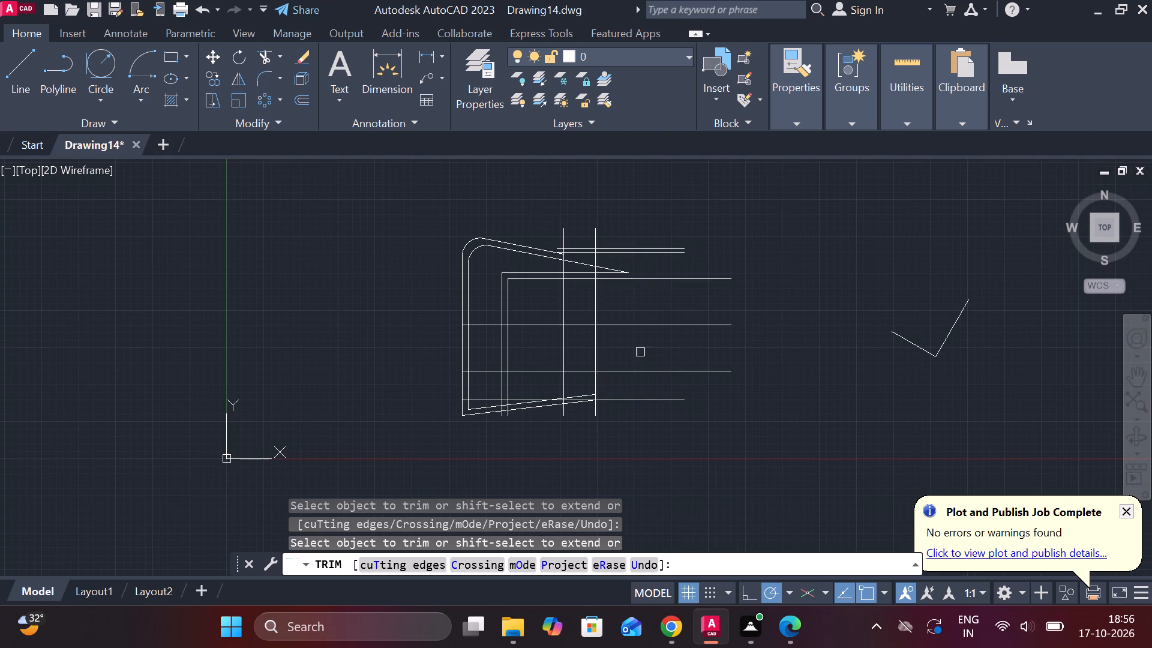
Trim the two intermediate horizontal construction lines, leaving only the short segments between the paired wall lines.
{"action": "left_click", "coordinate": [672, 374]}
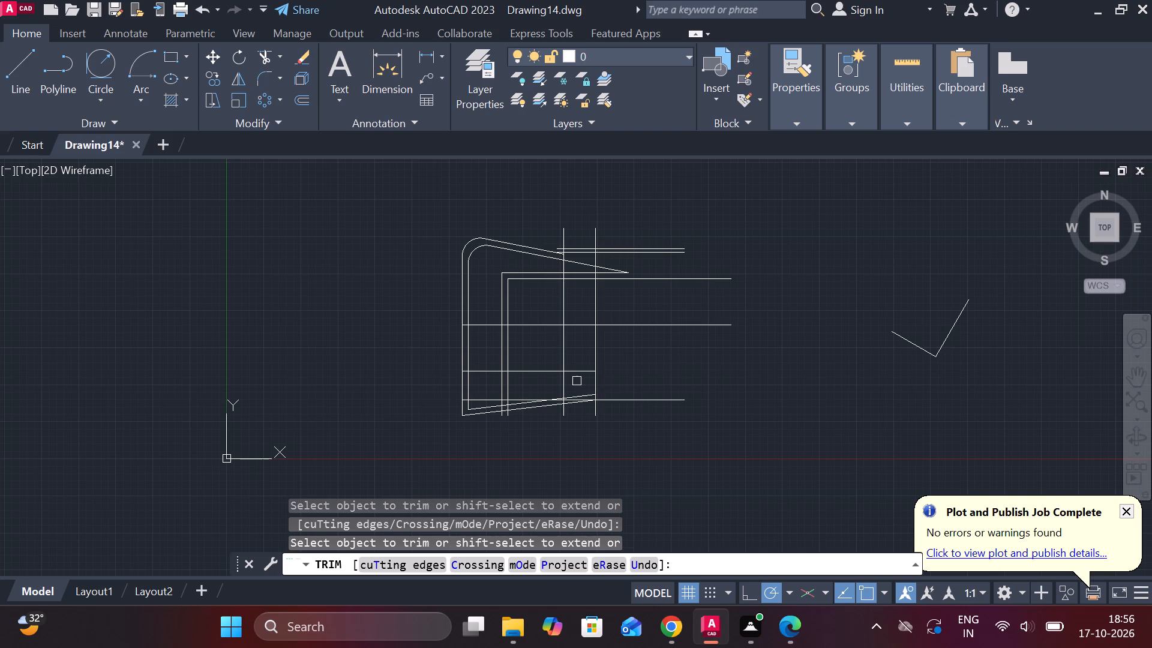
{"action": "double_click", "coordinate": [577, 370]}
{"action": "left_click", "coordinate": [554, 371]}
{"action": "left_click", "coordinate": [479, 374]}
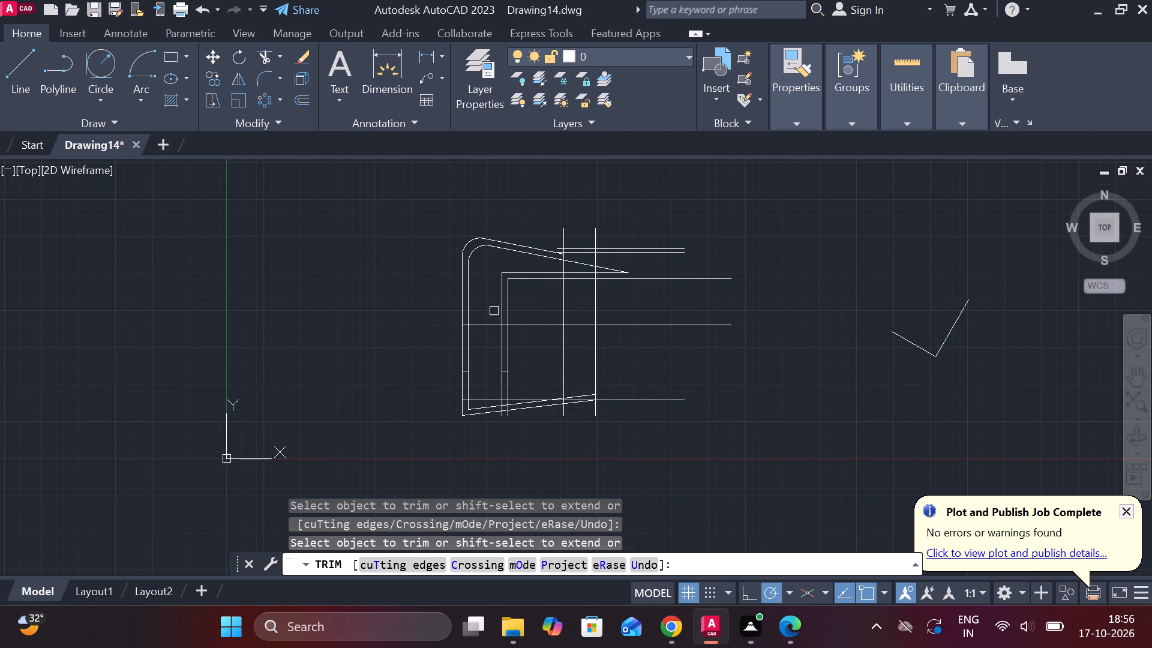
{"action": "left_click", "coordinate": [485, 322]}
{"action": "left_click", "coordinate": [524, 325]}
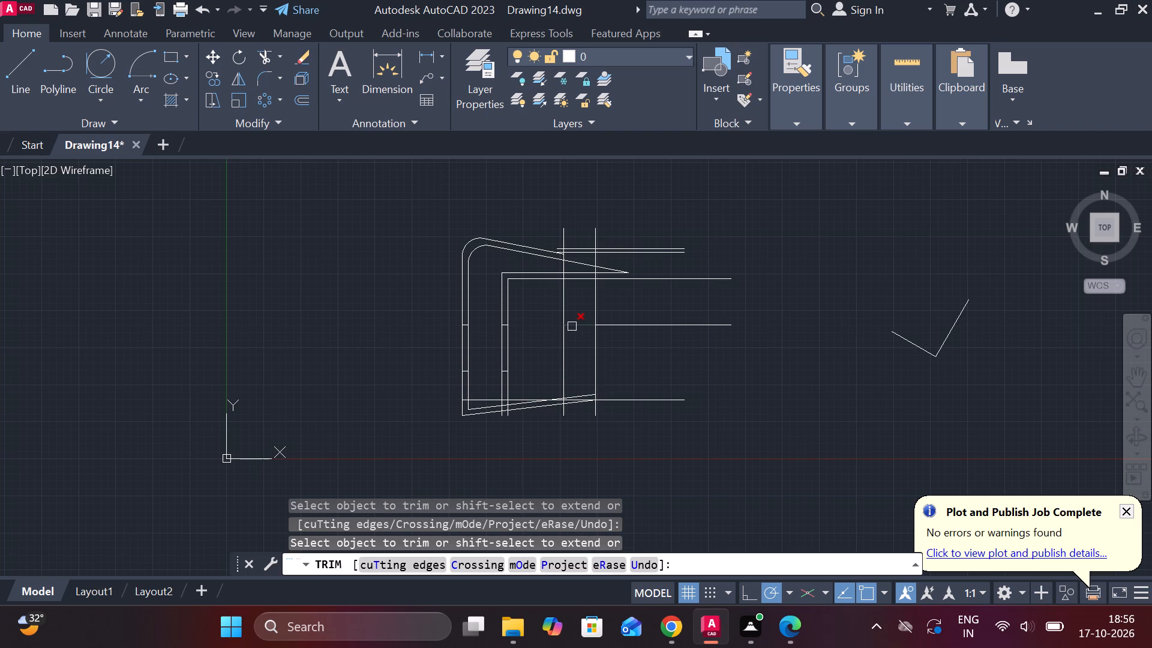
{"action": "left_click", "coordinate": [572, 326]}
{"action": "left_click", "coordinate": [637, 325]}
{"action": "scroll", "coordinate": [658, 354], "scroll_direction": "up", "scroll_amount": 1}
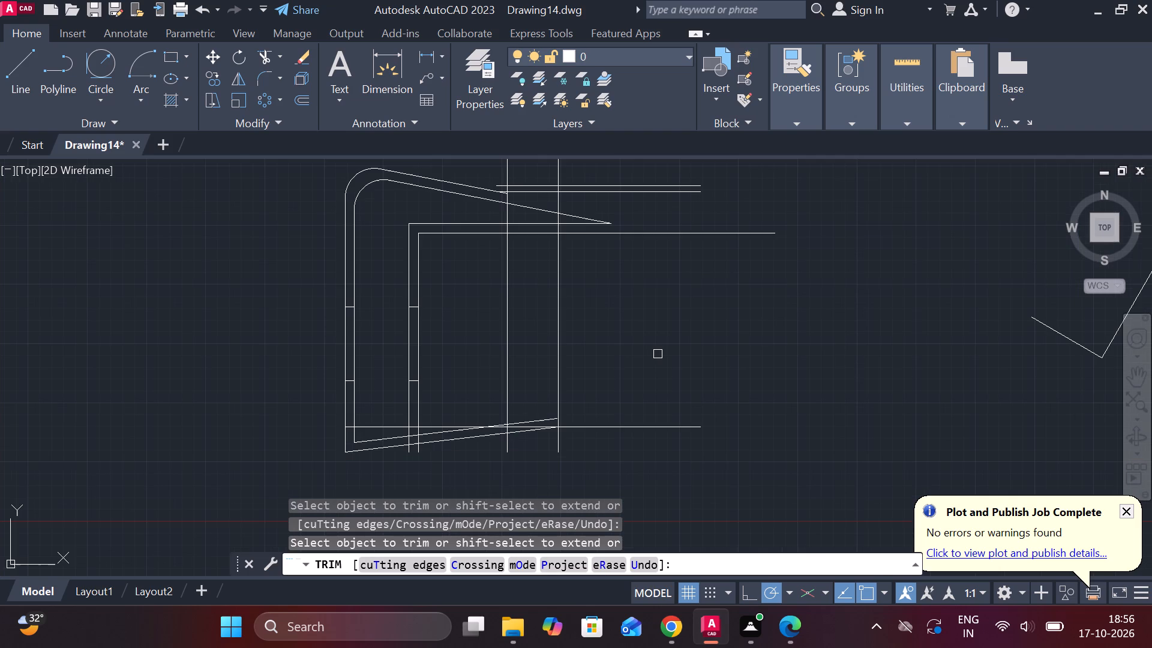
{"action": "key", "text": "Escape"}
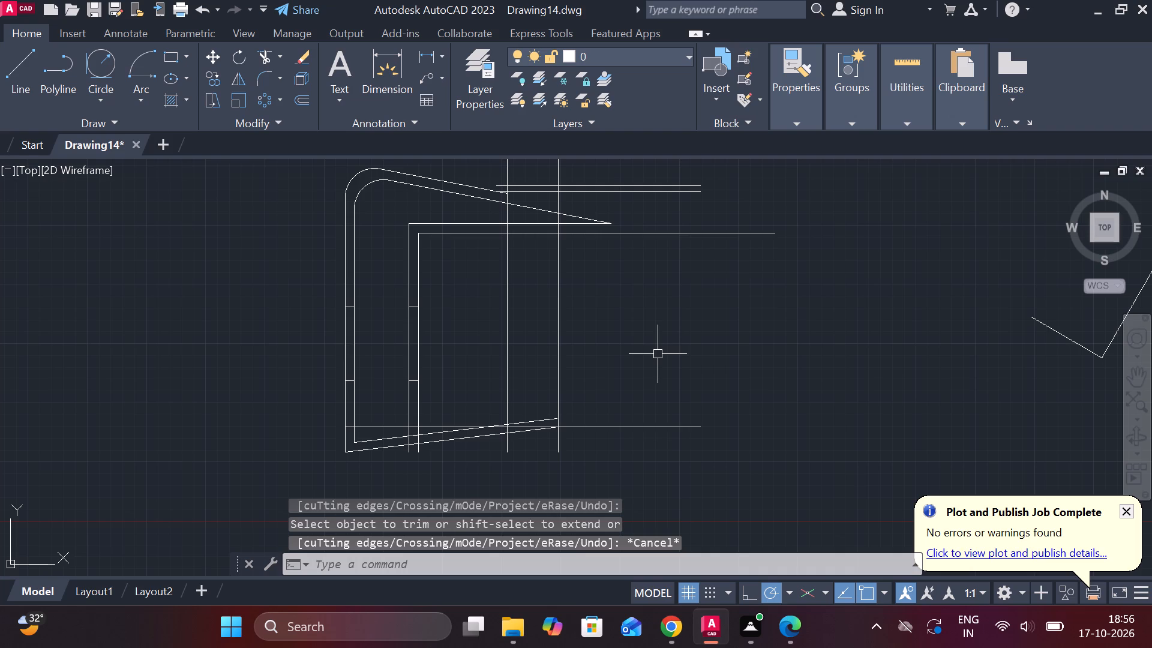
{"action": "key", "text": "Escape"}
Draw a horizontal centreline from the midpoint of the outer left wall line to beyond the vertical construction lines.
{"action": "scroll", "coordinate": [658, 354], "scroll_direction": "down", "scroll_amount": 1}
{"action": "scroll", "coordinate": [641, 340], "scroll_direction": "up", "scroll_amount": 1}
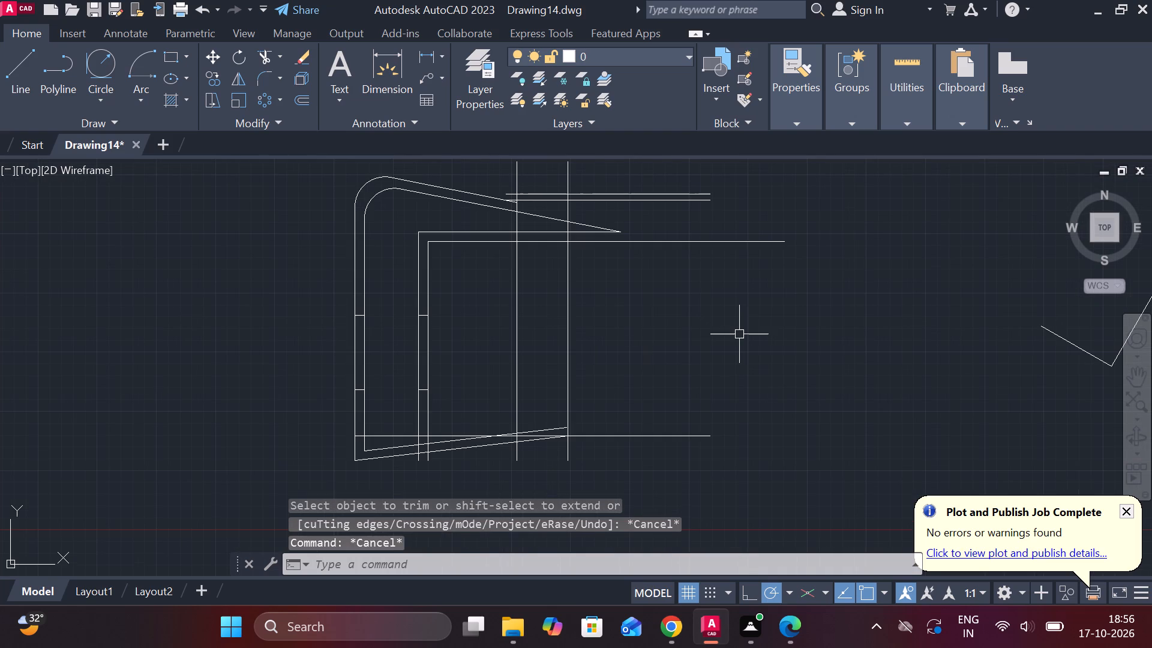
{"action": "key", "text": "l"}
{"action": "key", "text": "Return"}
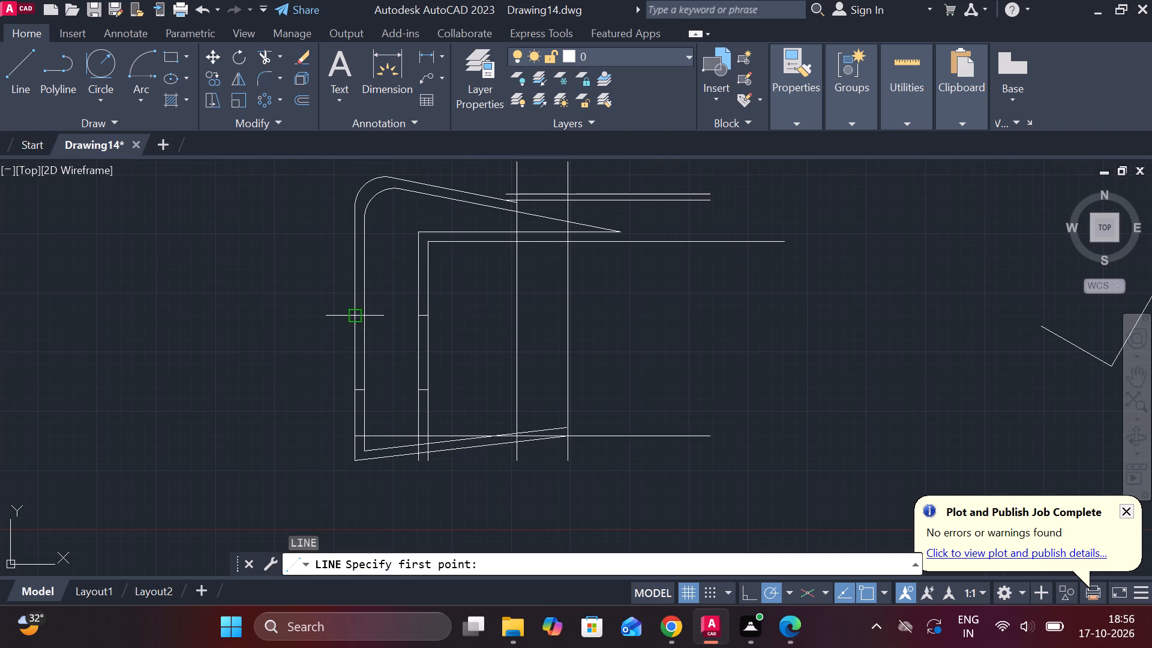
{"action": "left_click", "coordinate": [349, 336]}
{"action": "left_click", "coordinate": [766, 330]}
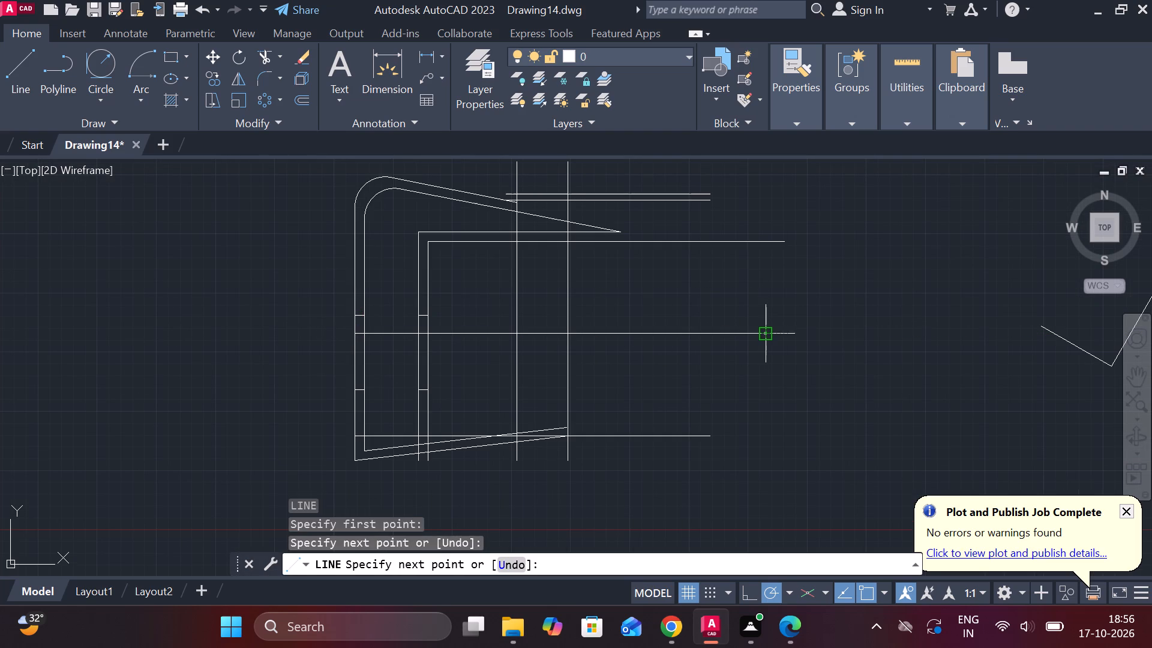
{"action": "key", "text": "Escape"}
Trim away all geometry below the new horizontal centreline, including the sloped base lines and leftover fragments.
{"action": "type", "text": "TR"}
{"action": "key", "text": "space"}
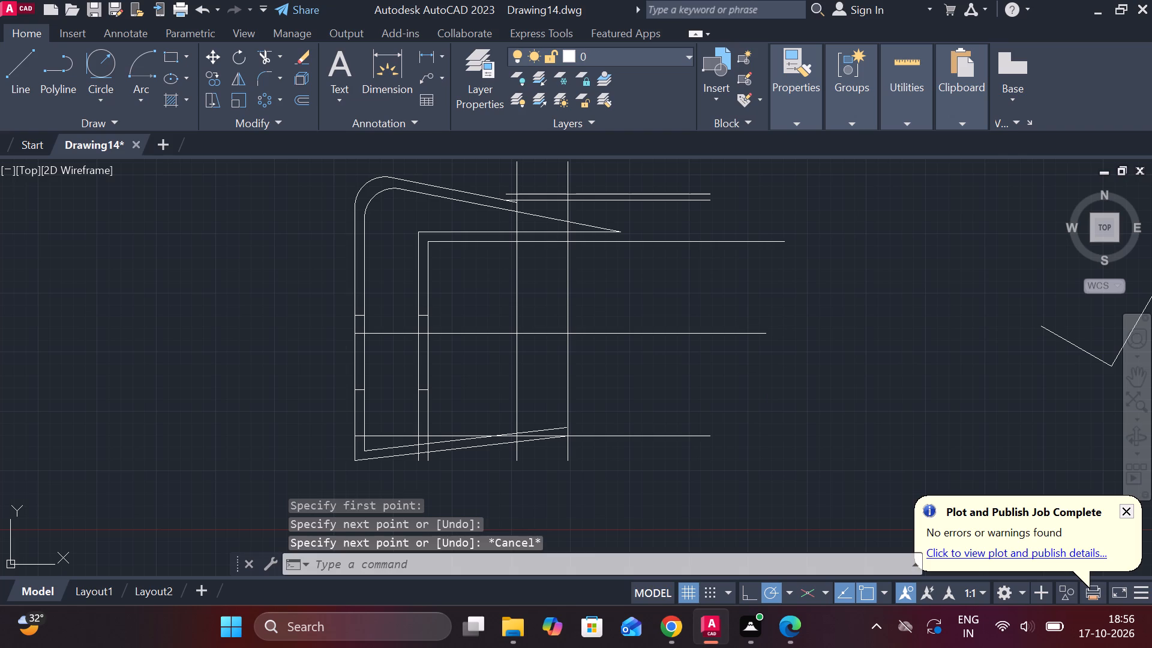
{"action": "left_click_drag", "start_coordinate": [675, 404], "coordinate": [653, 461]}
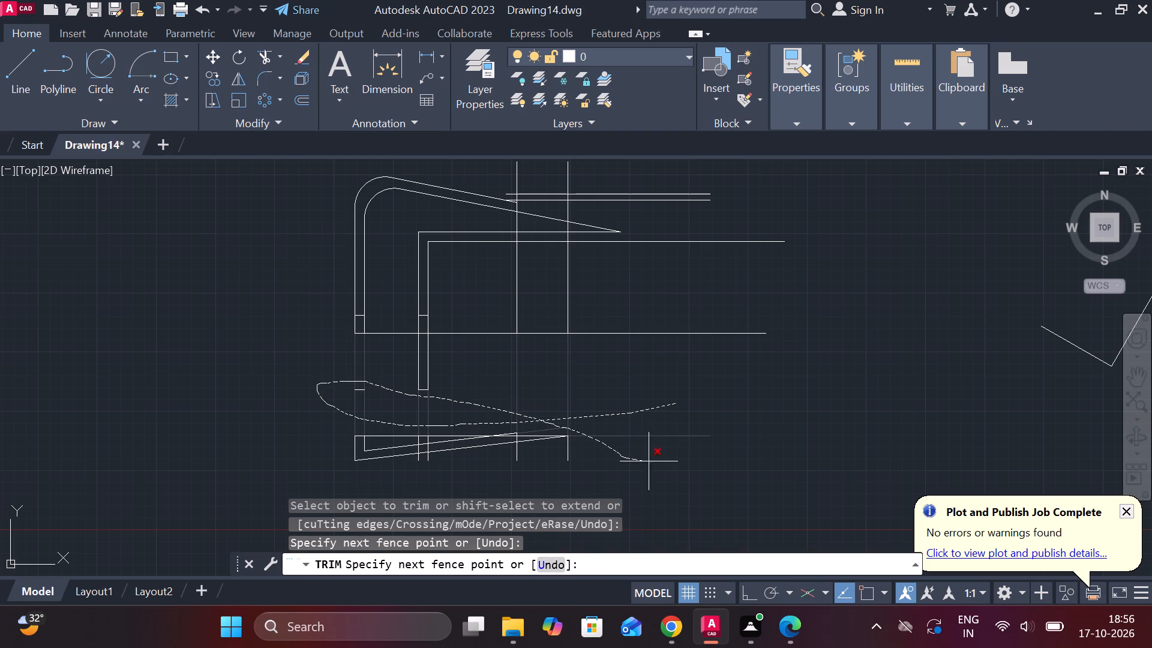
{"action": "left_click_drag", "start_coordinate": [653, 461], "coordinate": [341, 389]}
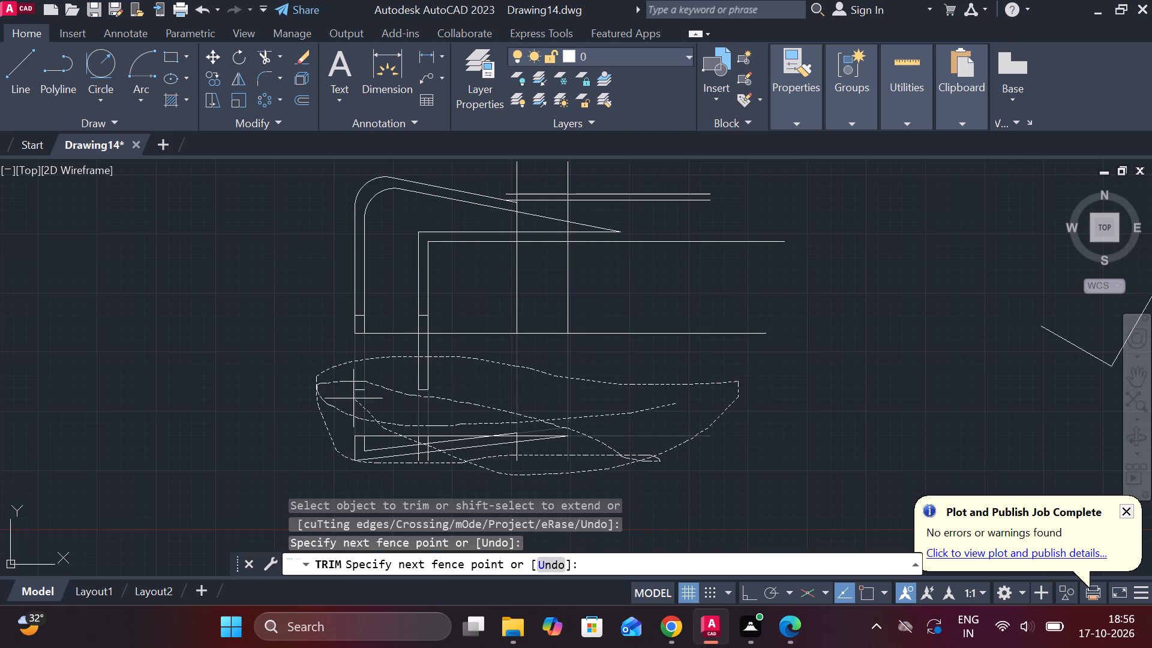
{"action": "left_click_drag", "start_coordinate": [341, 389], "coordinate": [352, 396]}
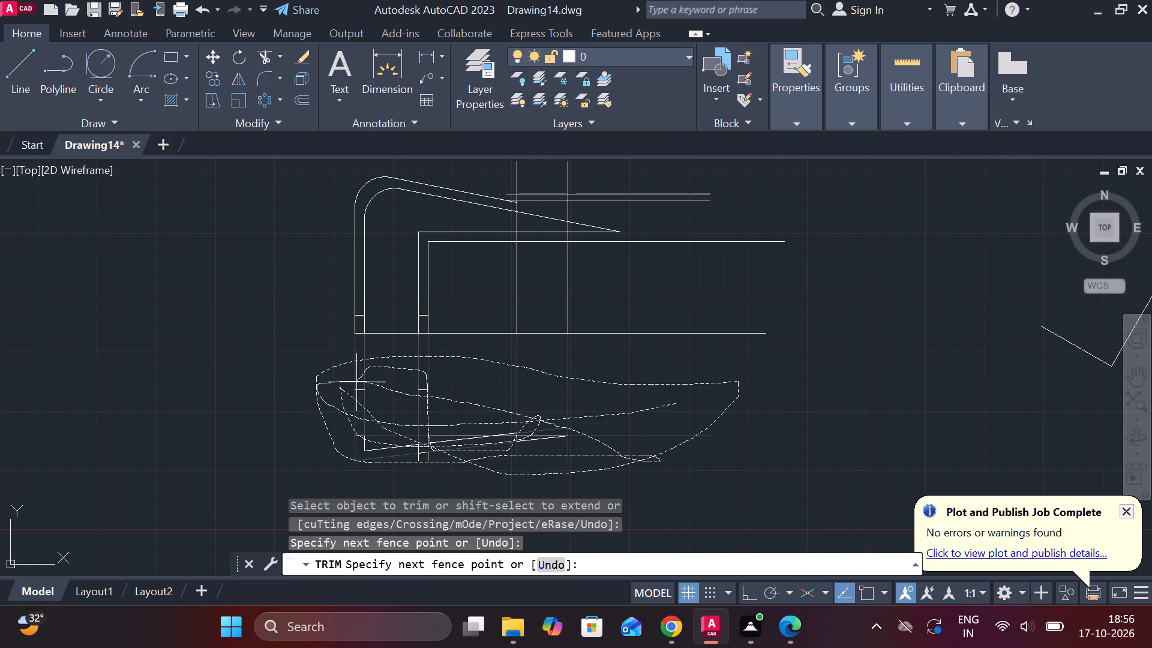
{"action": "left_click_drag", "start_coordinate": [352, 396], "coordinate": [369, 382]}
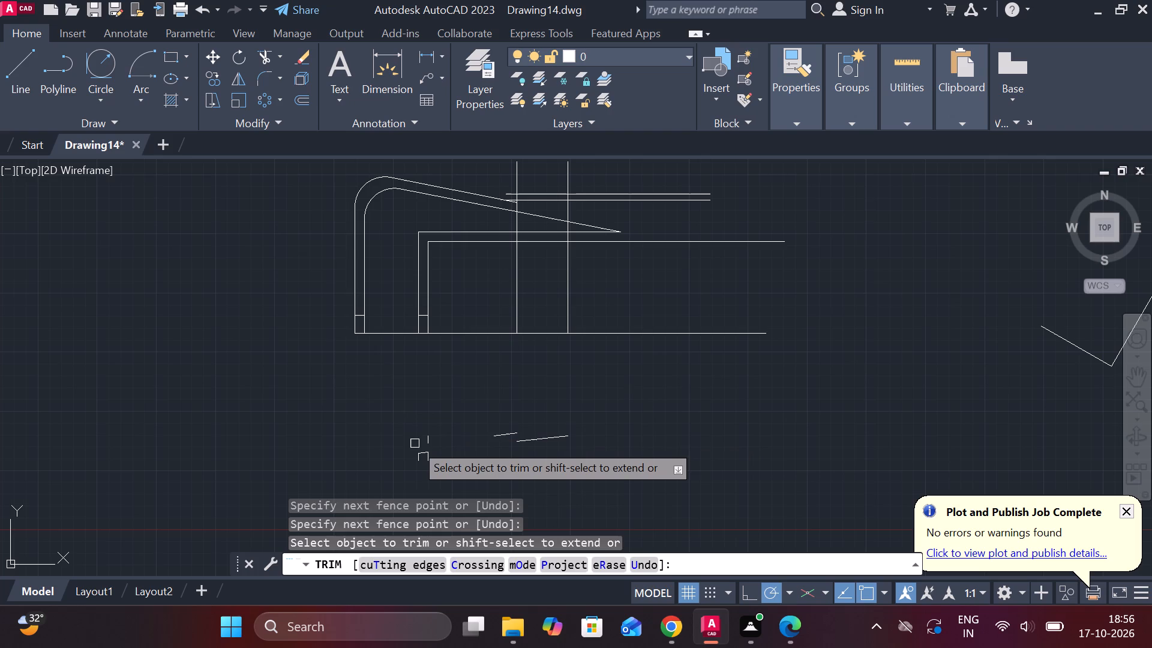
{"action": "left_click", "coordinate": [415, 447]}
{"action": "left_click_drag", "start_coordinate": [412, 450], "coordinate": [516, 443]}
{"action": "left_click", "coordinate": [513, 437]}
{"action": "left_click", "coordinate": [519, 439]}
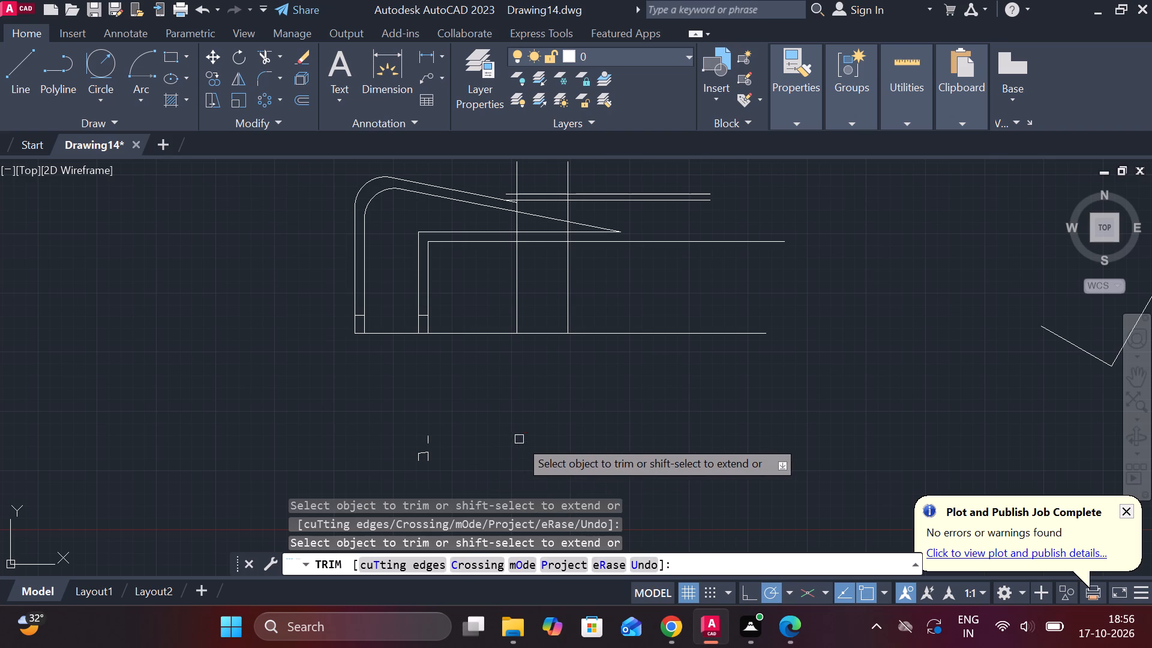
{"action": "left_click", "coordinate": [410, 447]}
{"action": "left_click_drag", "start_coordinate": [410, 447], "coordinate": [423, 454]}
{"action": "double_click", "coordinate": [431, 455]}
{"action": "left_click", "coordinate": [416, 460]}
{"action": "left_click", "coordinate": [434, 427]}
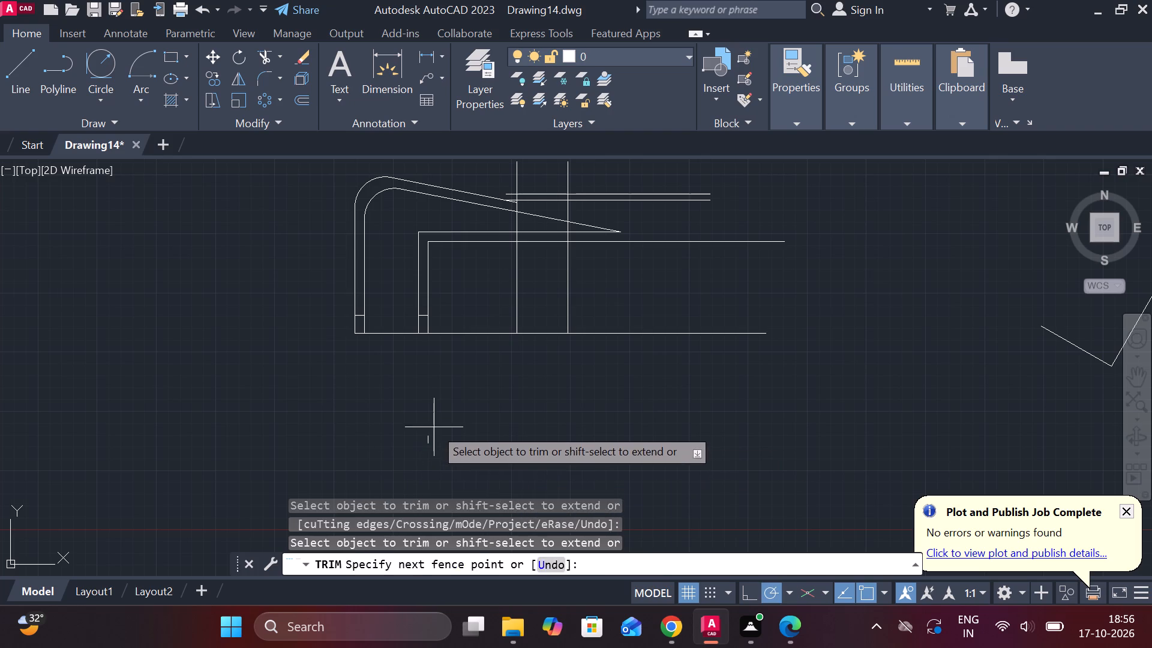
{"action": "left_click", "coordinate": [422, 441]}
{"action": "left_click", "coordinate": [428, 437]}
{"action": "key", "text": "grave"}
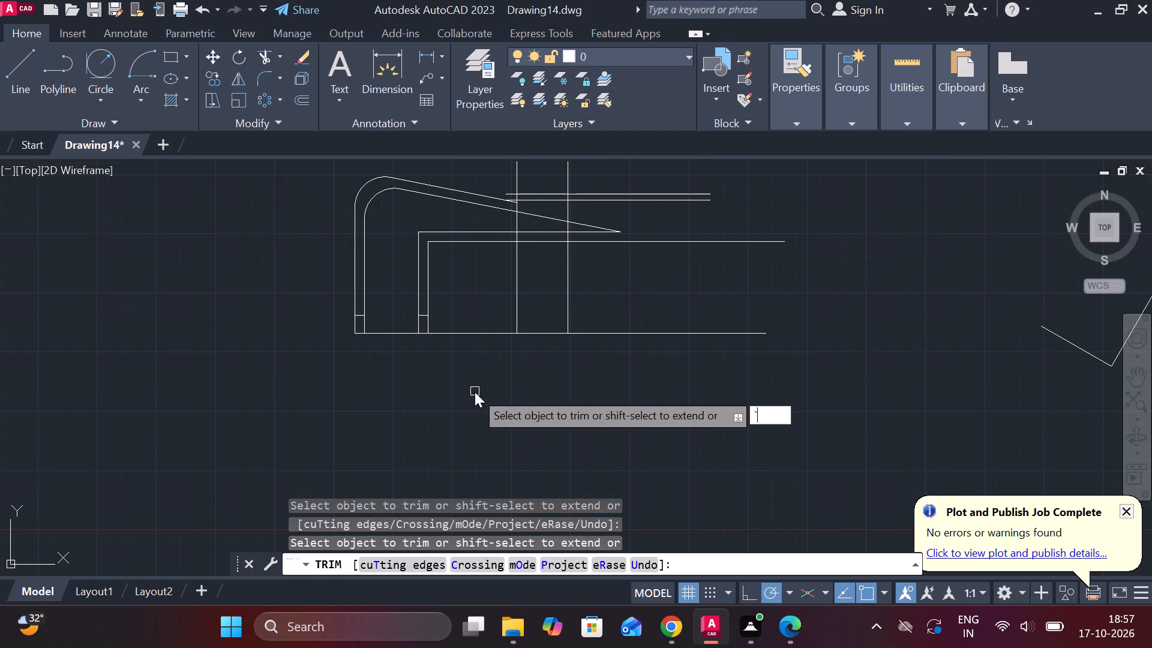
{"action": "key", "text": "Escape"}
Mirror the upper wall lines, fillet arcs, sloped top lines and inner horizontal lines about the horizontal centreline, keeping the source objects.
{"action": "middle_click_drag", "start_coordinate": [497, 353], "coordinate": [530, 393]}
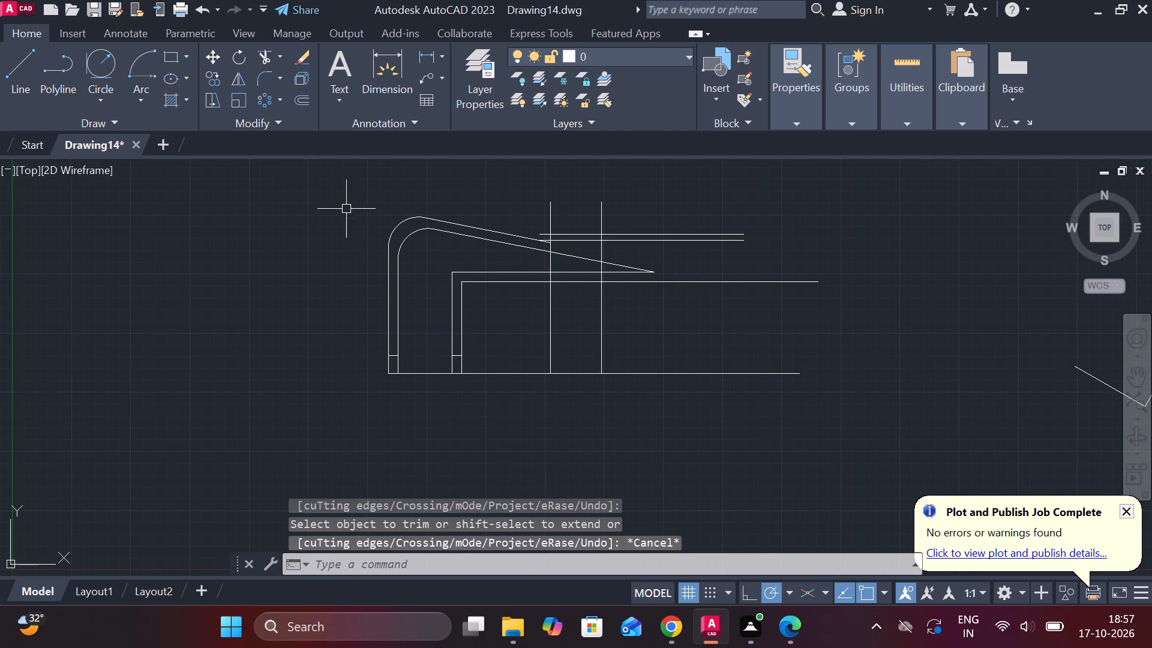
{"action": "left_click", "coordinate": [344, 206]}
{"action": "left_click", "coordinate": [498, 350]}
{"action": "left_click", "coordinate": [468, 341]}
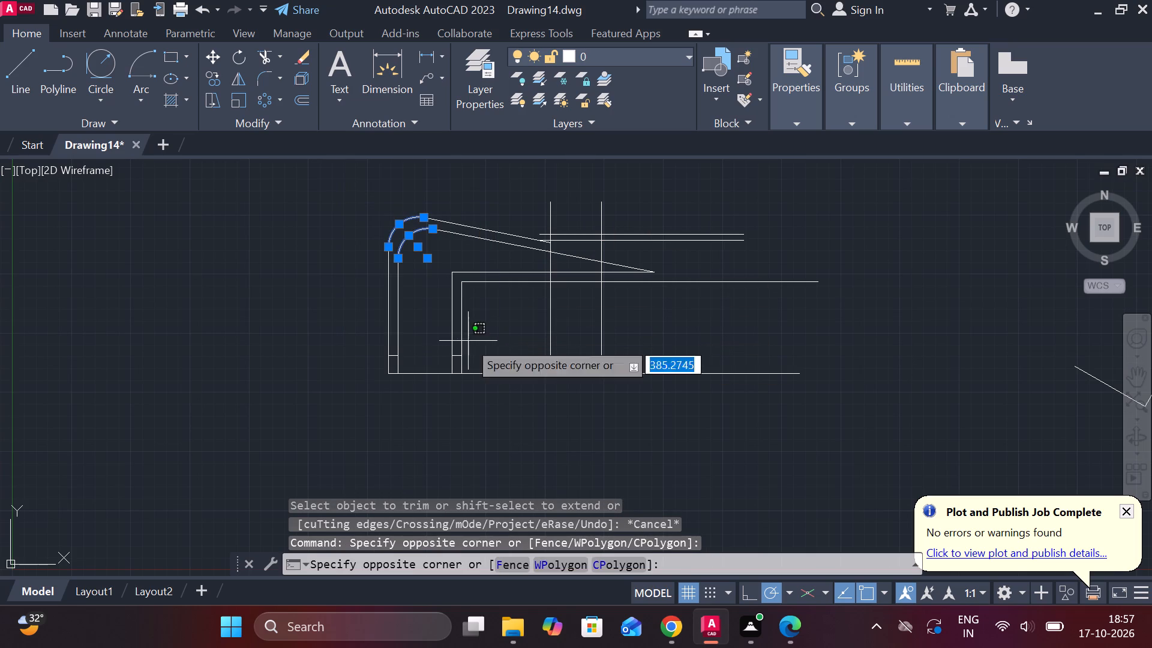
{"action": "left_click", "coordinate": [355, 291]}
{"action": "left_click", "coordinate": [475, 235]}
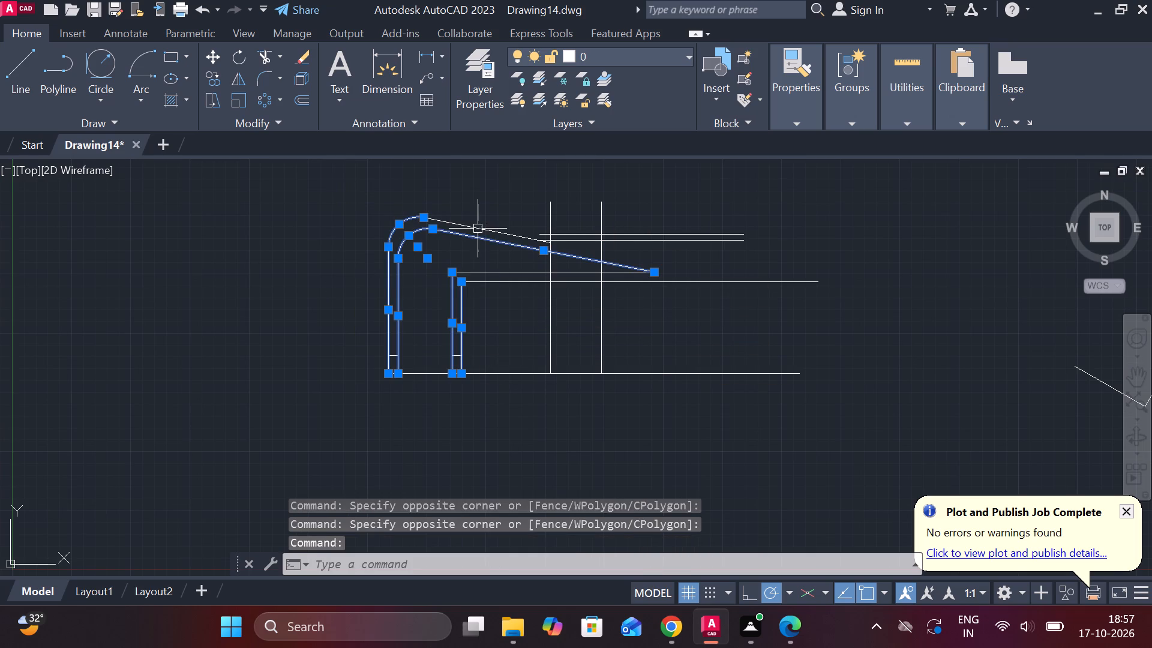
{"action": "left_click", "coordinate": [478, 229]}
{"action": "left_click", "coordinate": [533, 271]}
{"action": "left_click", "coordinate": [523, 284]}
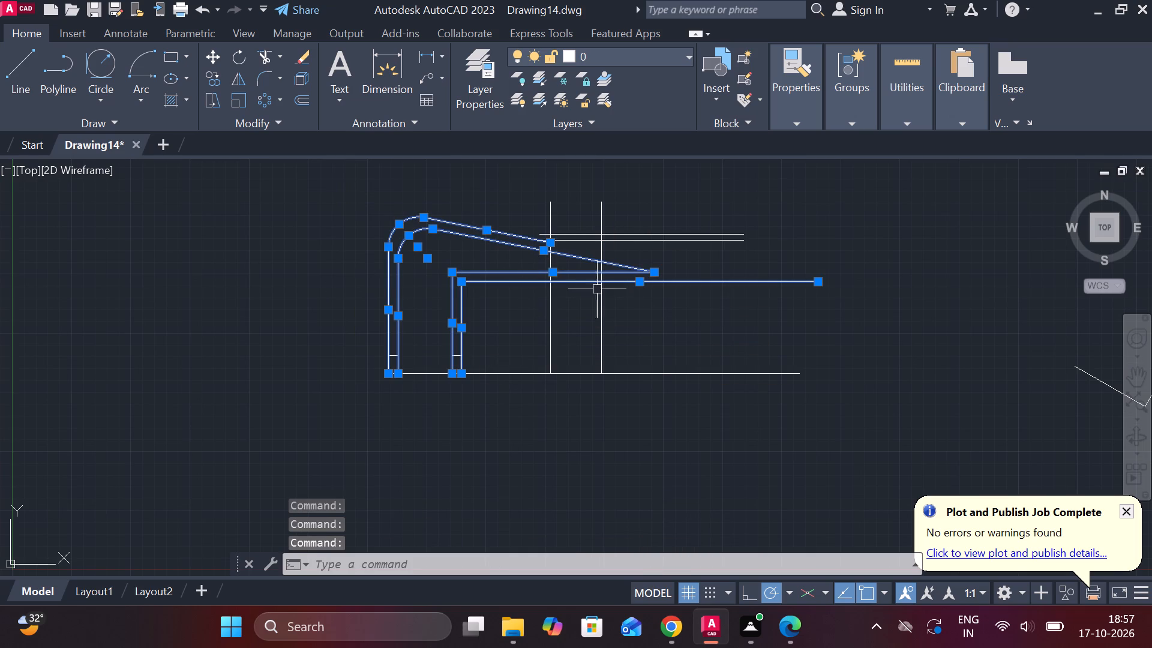
{"action": "type", "text": "MI"}
{"action": "key", "text": "Return"}
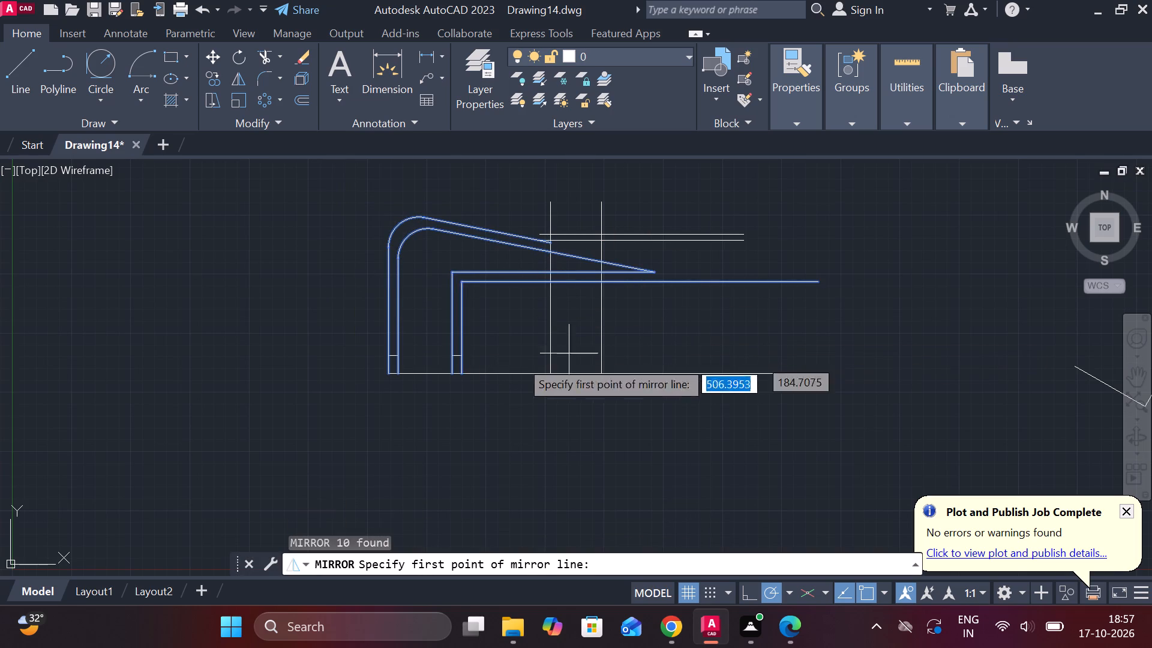
{"action": "left_click", "coordinate": [386, 372]}
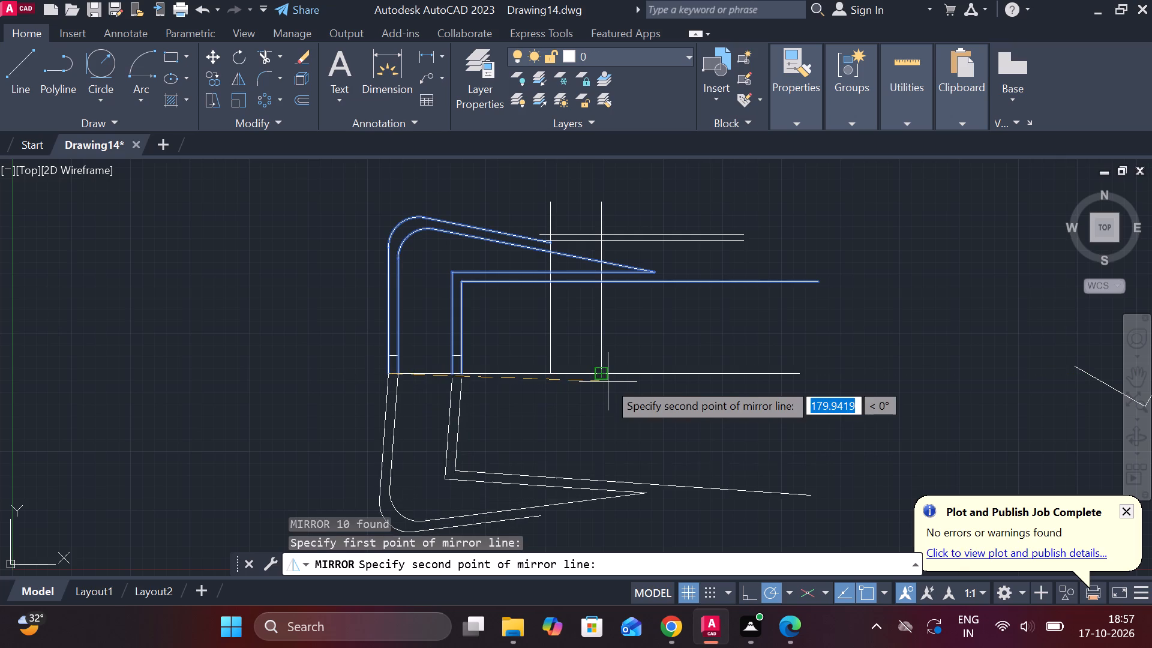
{"action": "left_click", "coordinate": [604, 378]}
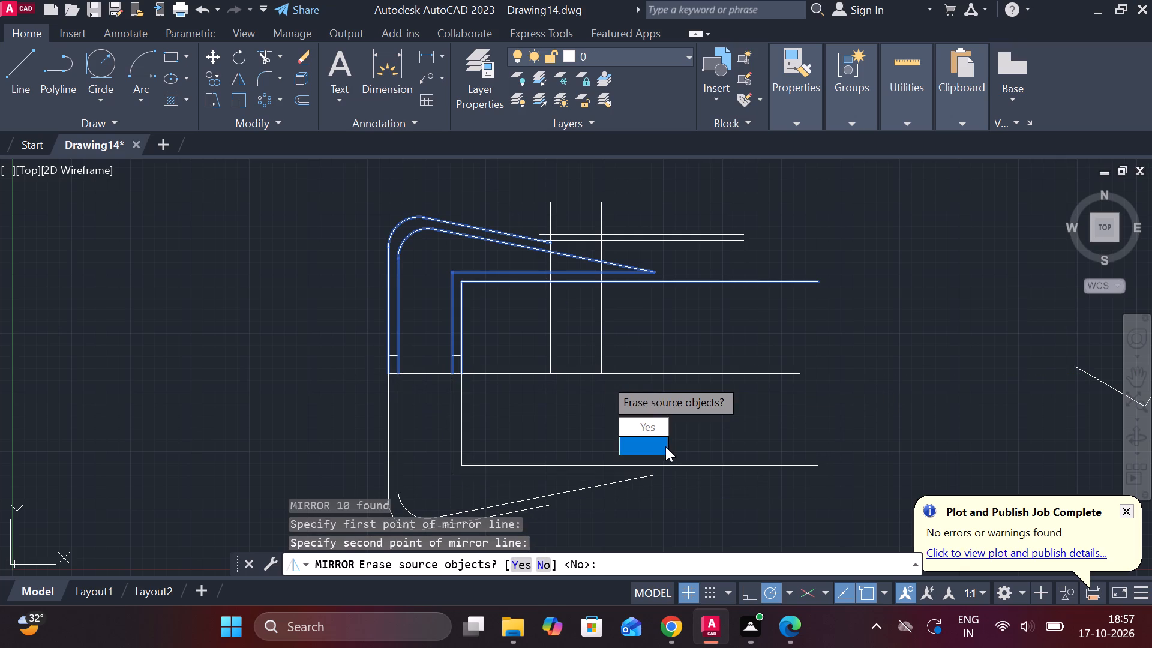
{"action": "left_click", "coordinate": [662, 446]}
{"action": "key", "text": "Escape"}
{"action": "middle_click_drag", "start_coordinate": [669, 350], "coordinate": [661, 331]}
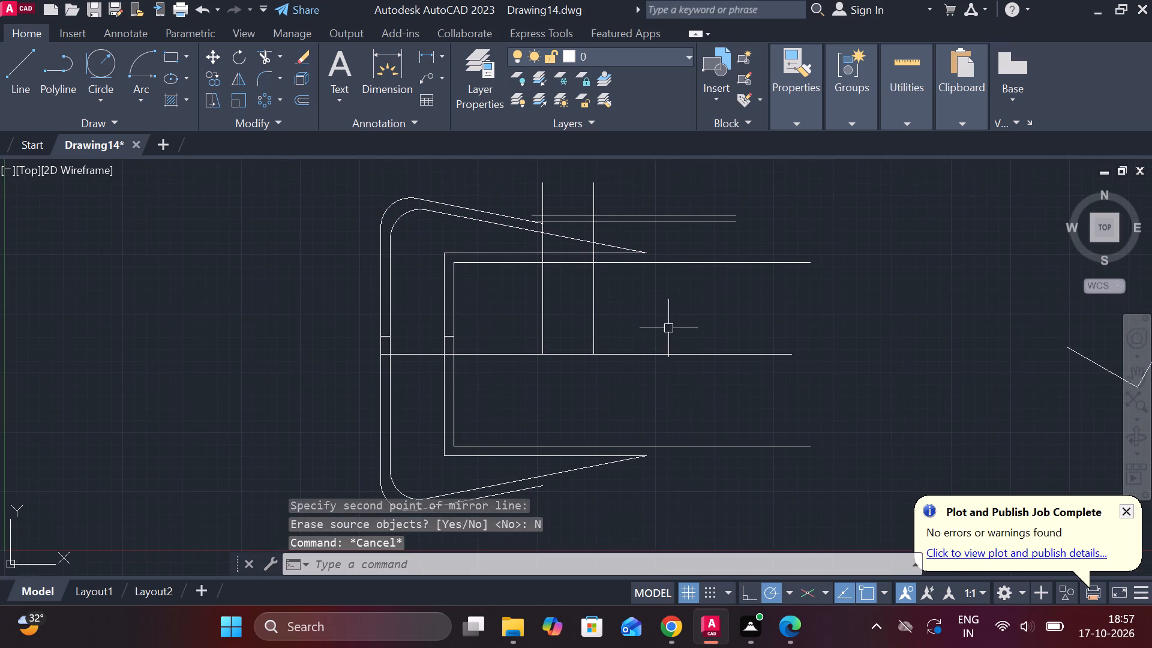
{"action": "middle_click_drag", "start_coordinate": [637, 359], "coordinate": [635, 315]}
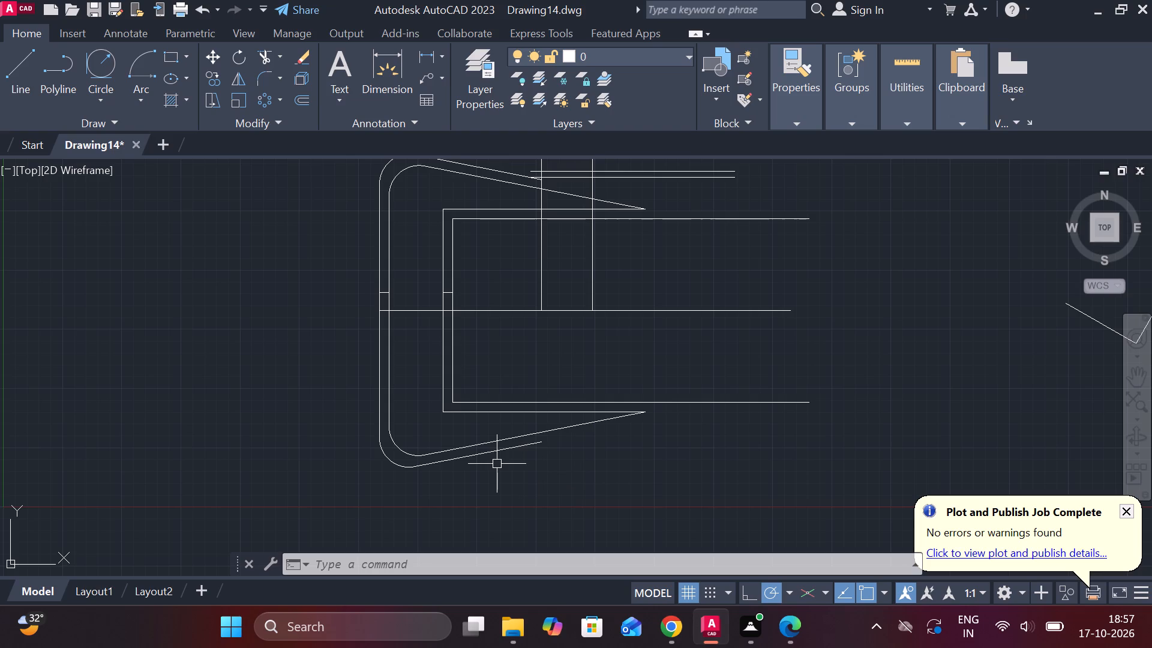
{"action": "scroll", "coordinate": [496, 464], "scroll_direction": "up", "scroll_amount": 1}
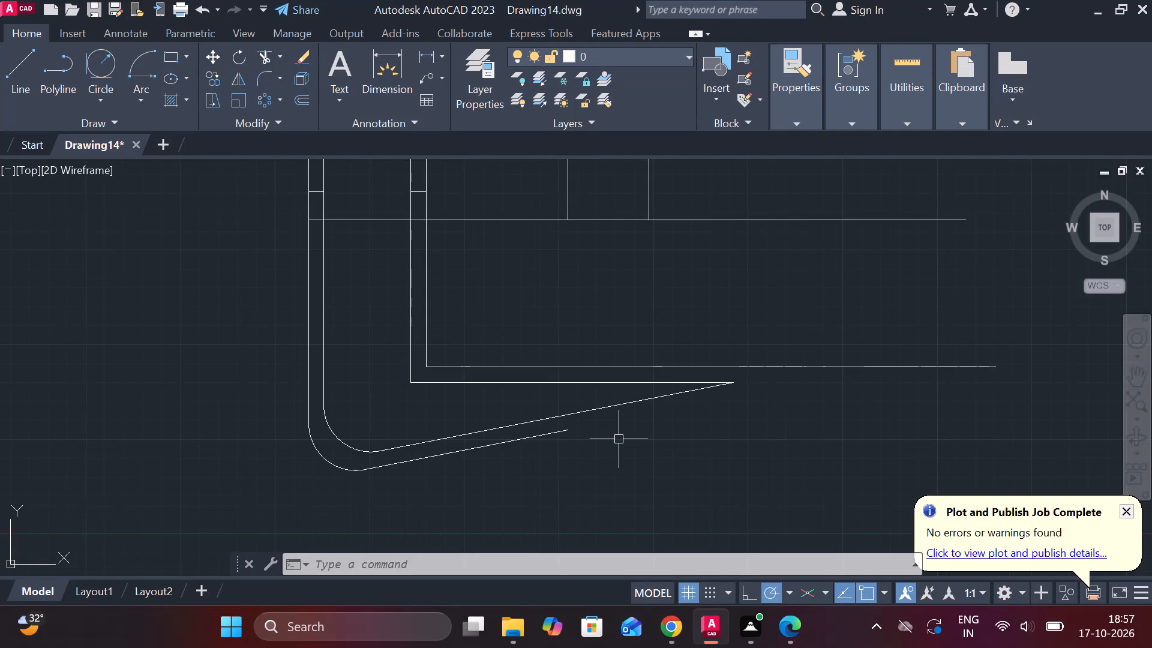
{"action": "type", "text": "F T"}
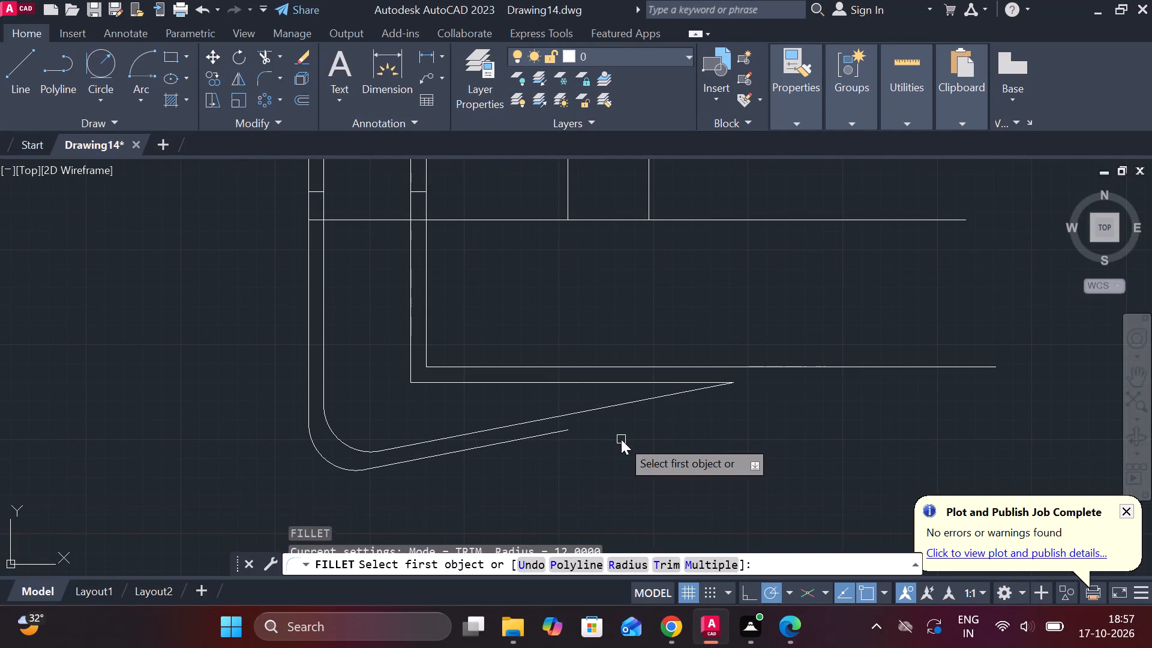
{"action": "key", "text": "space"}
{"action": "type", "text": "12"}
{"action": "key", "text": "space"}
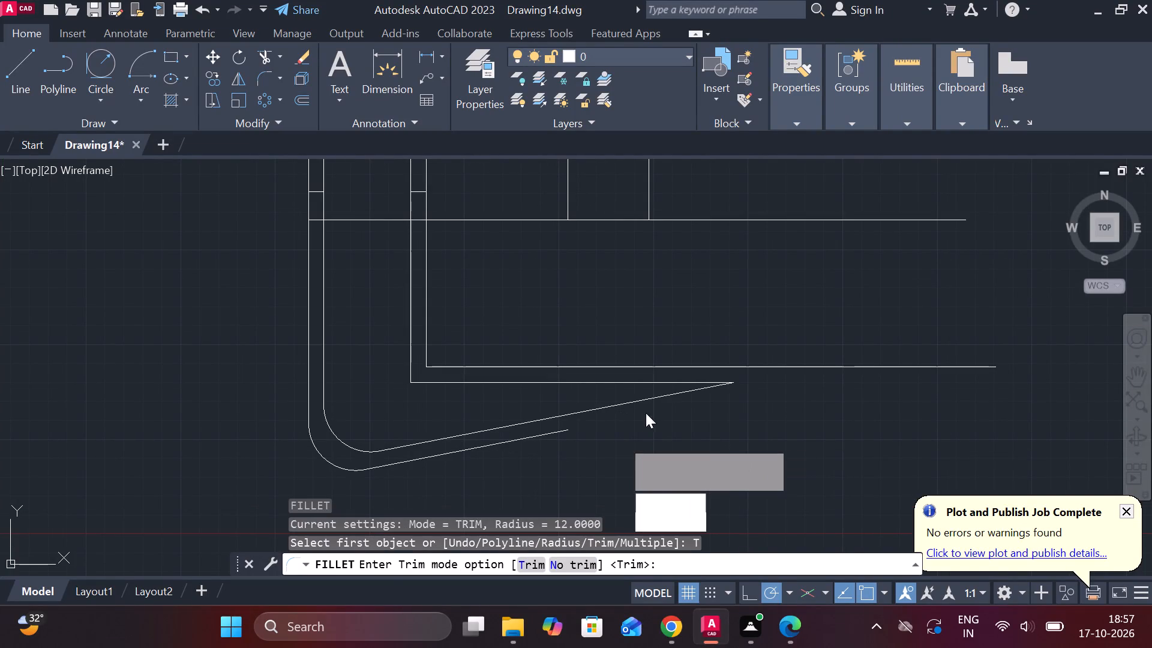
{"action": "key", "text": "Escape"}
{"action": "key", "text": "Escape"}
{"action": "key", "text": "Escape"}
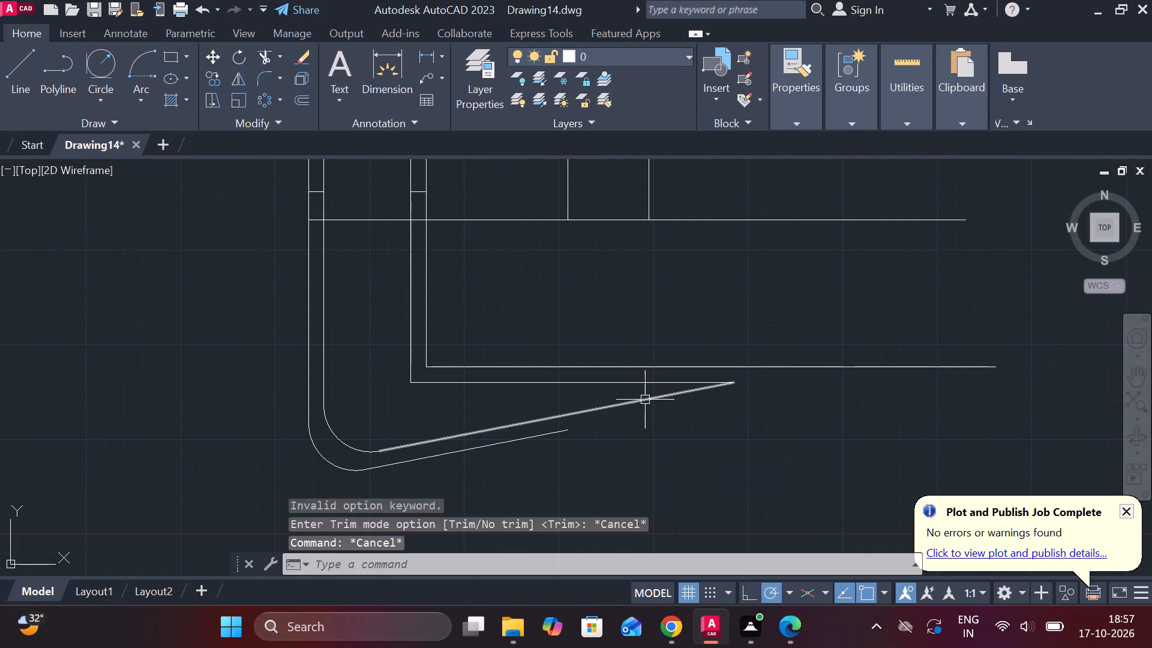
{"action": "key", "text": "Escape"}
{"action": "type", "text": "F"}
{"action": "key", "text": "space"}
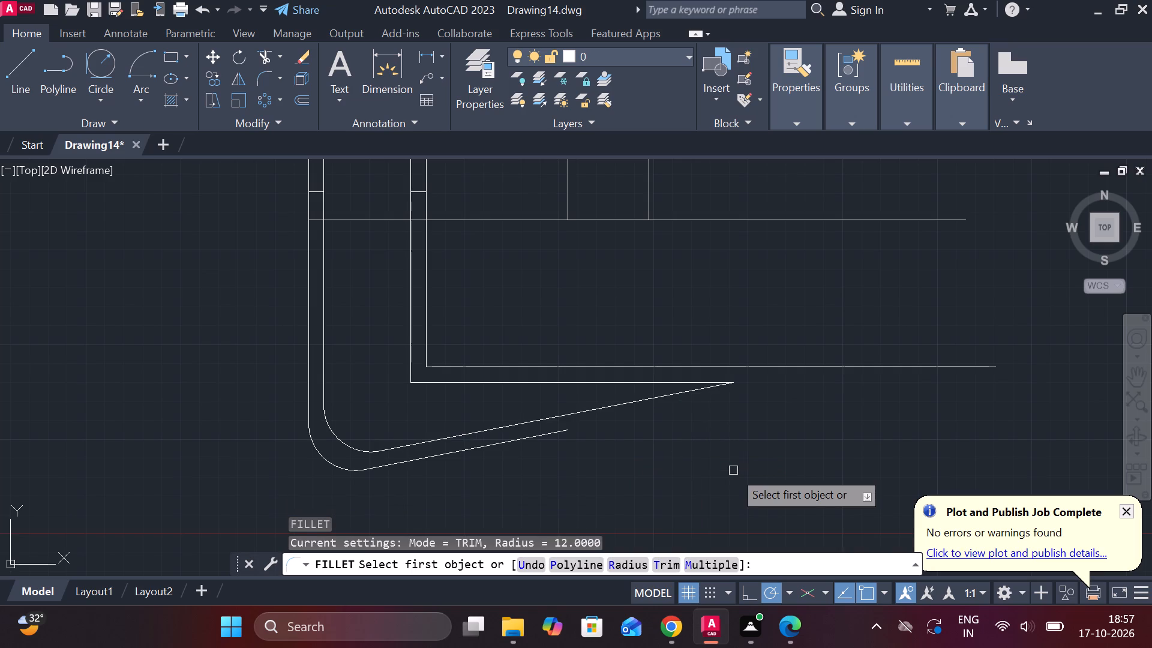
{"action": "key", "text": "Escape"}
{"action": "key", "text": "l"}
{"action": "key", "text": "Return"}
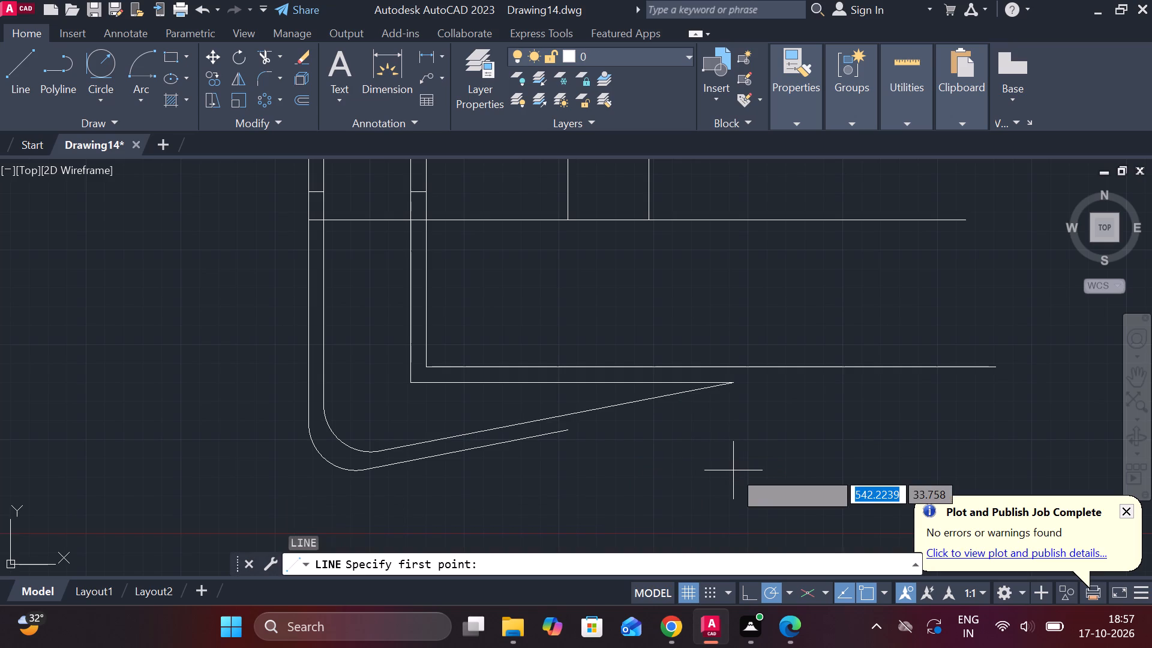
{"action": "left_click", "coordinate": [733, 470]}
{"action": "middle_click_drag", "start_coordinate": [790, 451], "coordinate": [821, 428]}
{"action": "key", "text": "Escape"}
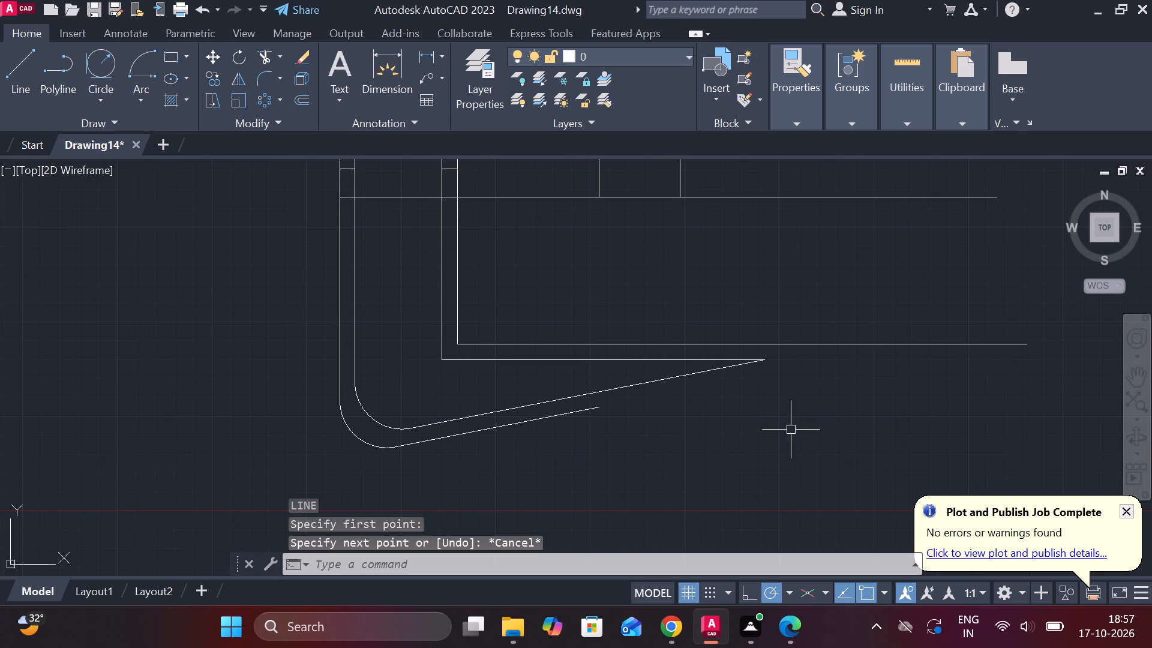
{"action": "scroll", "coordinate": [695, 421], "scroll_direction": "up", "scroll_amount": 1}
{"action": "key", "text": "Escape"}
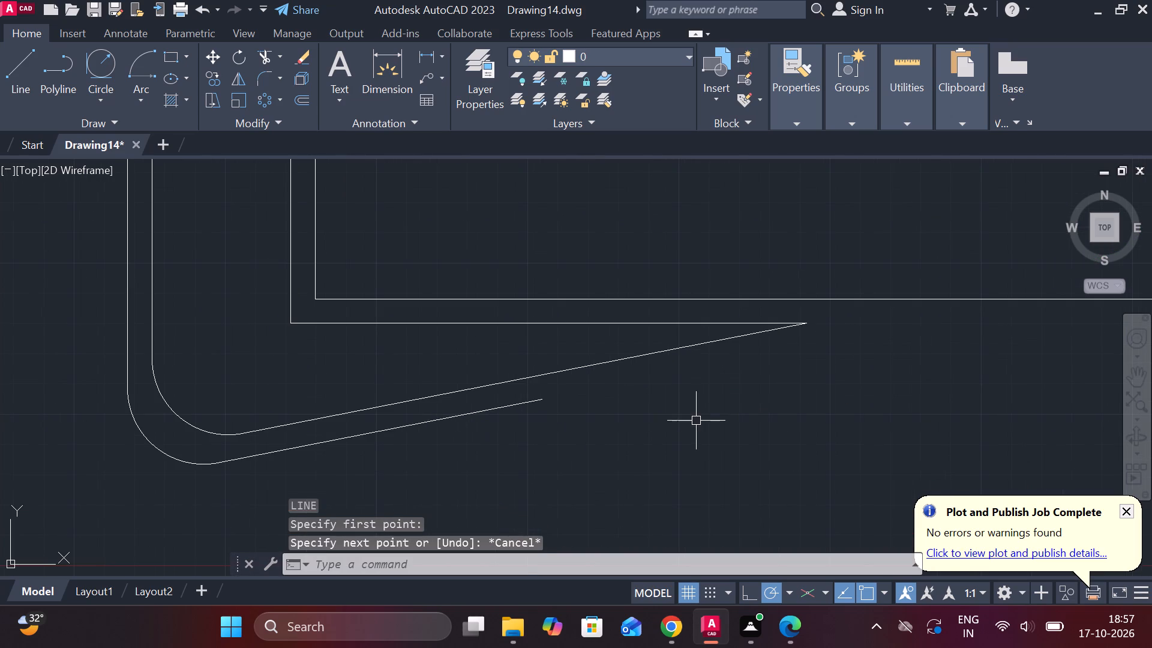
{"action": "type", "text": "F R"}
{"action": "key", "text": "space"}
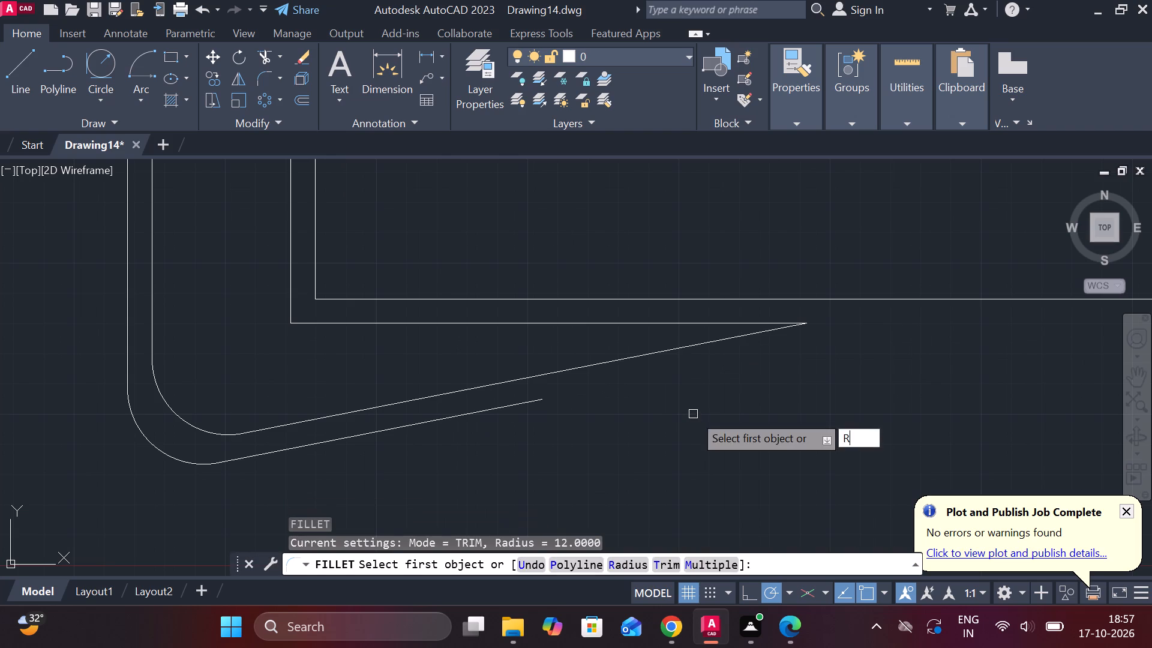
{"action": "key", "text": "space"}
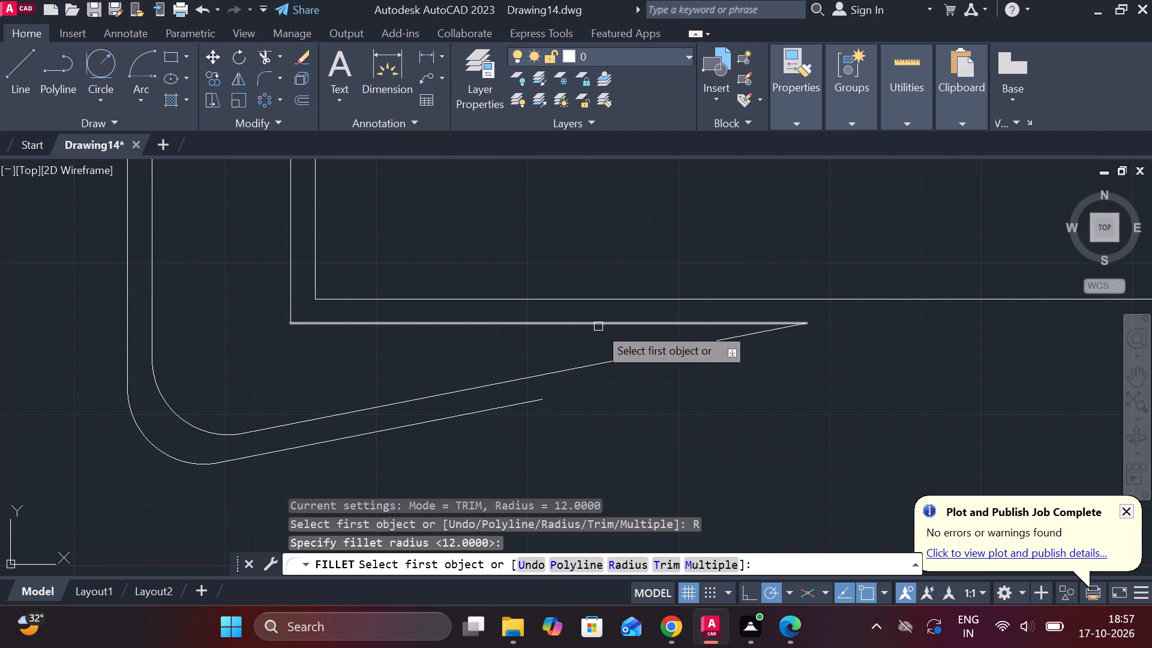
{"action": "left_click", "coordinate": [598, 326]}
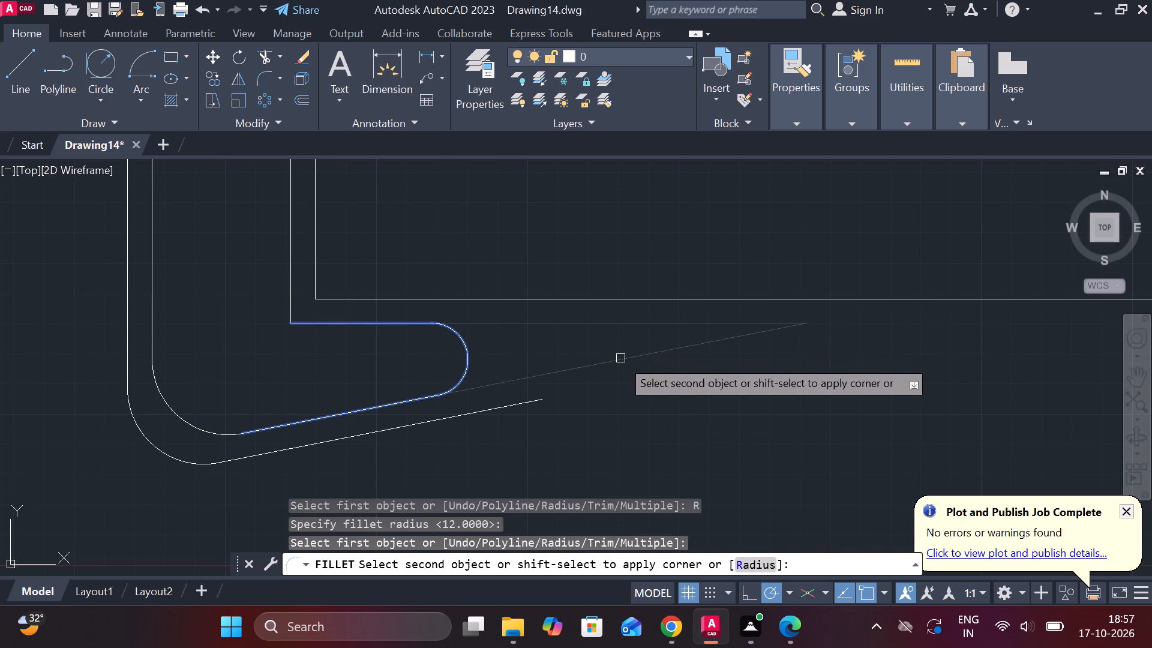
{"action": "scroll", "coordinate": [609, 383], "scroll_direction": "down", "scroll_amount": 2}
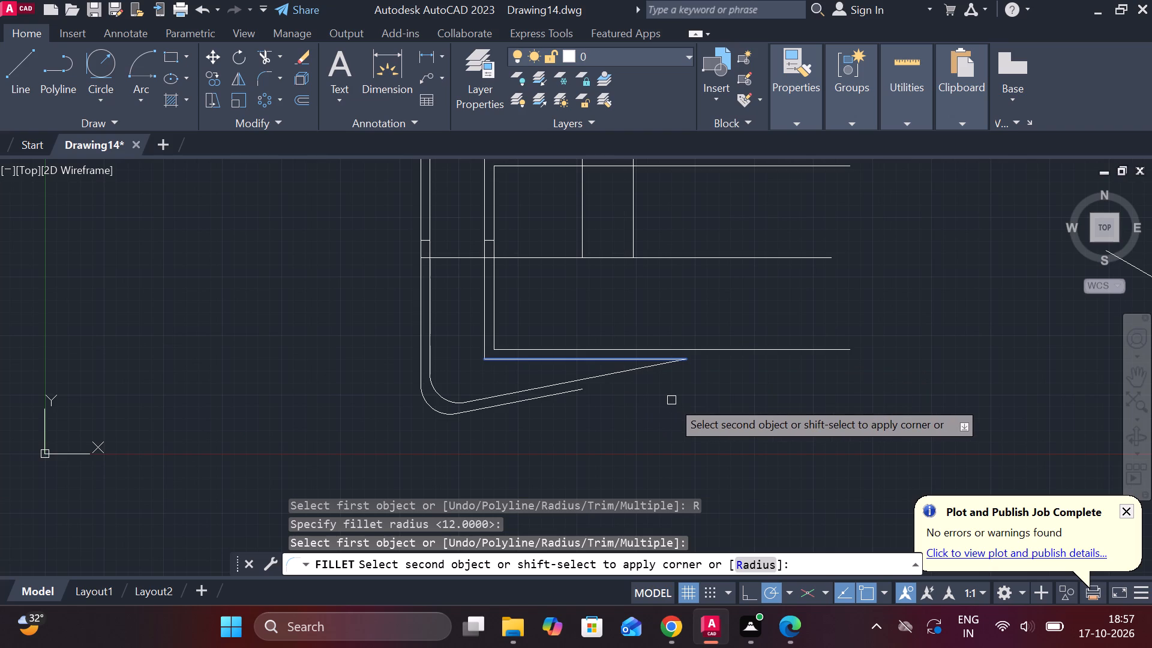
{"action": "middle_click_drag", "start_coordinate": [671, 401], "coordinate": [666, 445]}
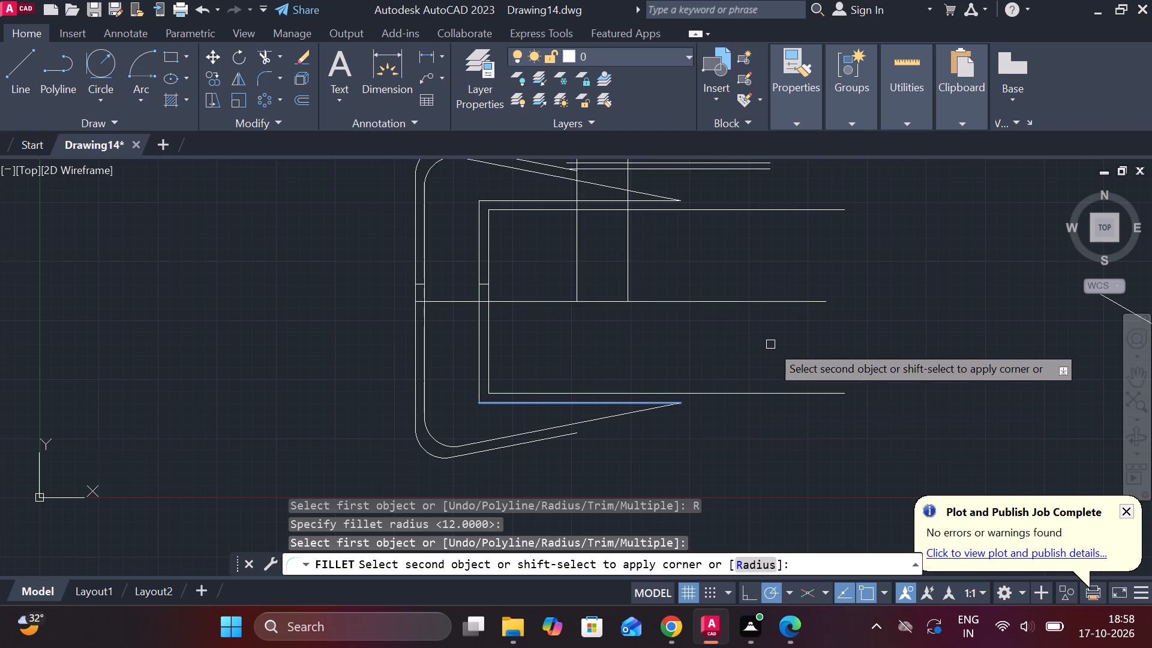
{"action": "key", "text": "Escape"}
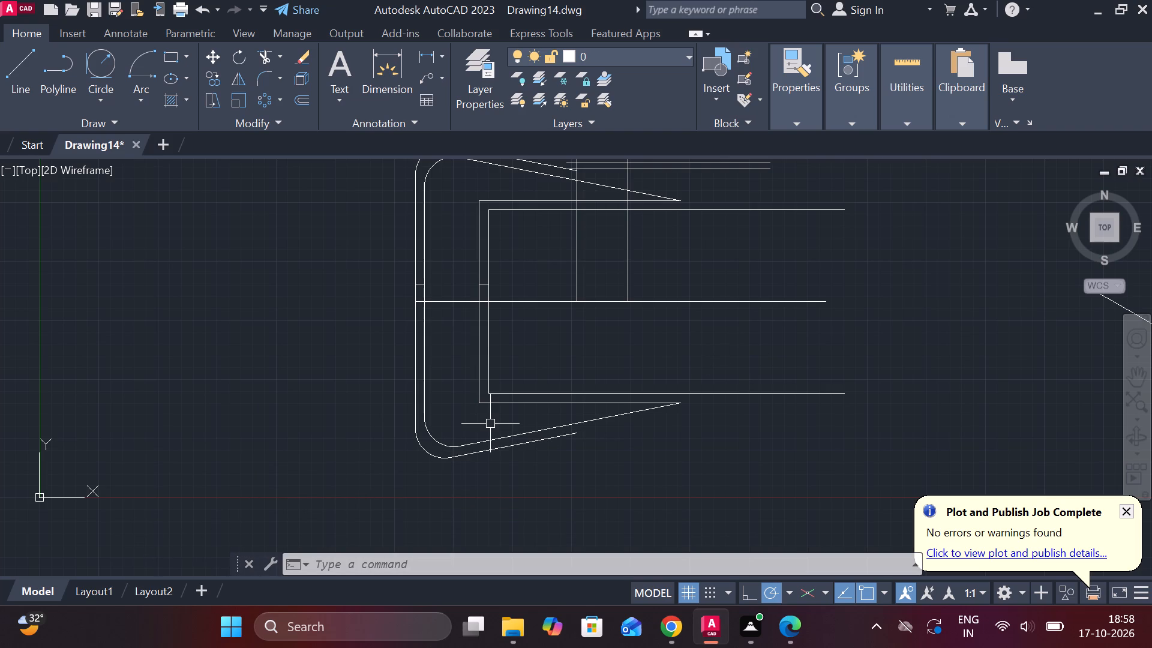
Fillet the two lower corners of the inner wall pair, where the vertical lines meet the horizontal lines, with radius 25.
{"action": "scroll", "coordinate": [490, 424], "scroll_direction": "up", "scroll_amount": 1}
{"action": "middle_click_drag", "start_coordinate": [494, 424], "coordinate": [494, 449]}
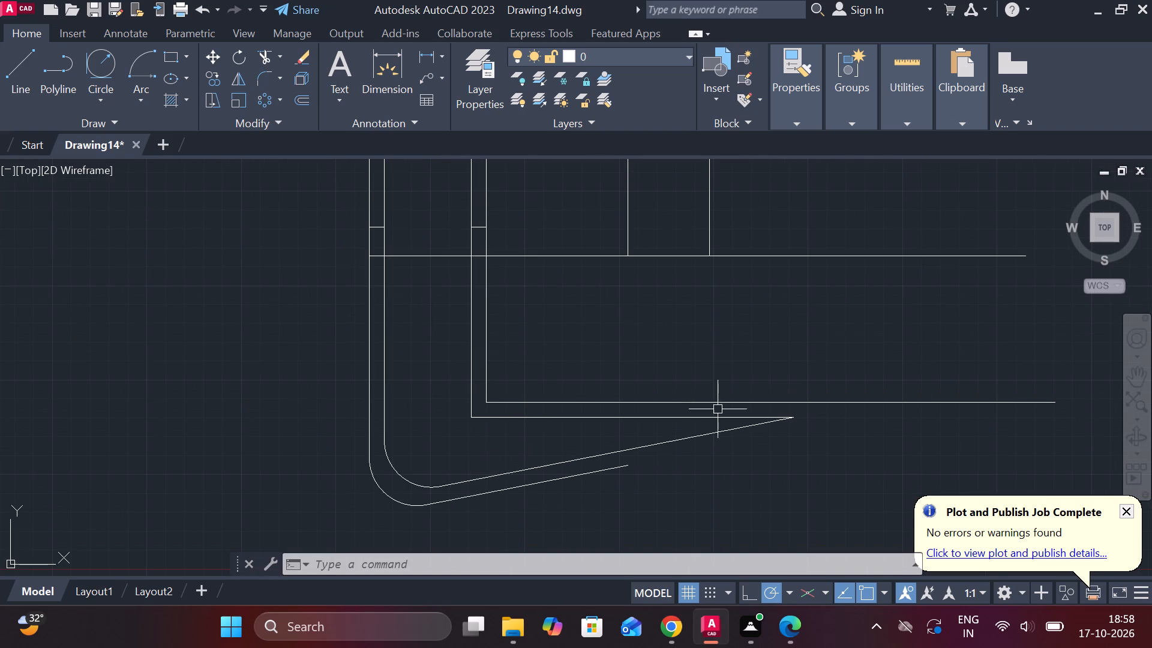
{"action": "key", "text": "Escape"}
{"action": "type", "text": "F R"}
{"action": "key", "text": "space"}
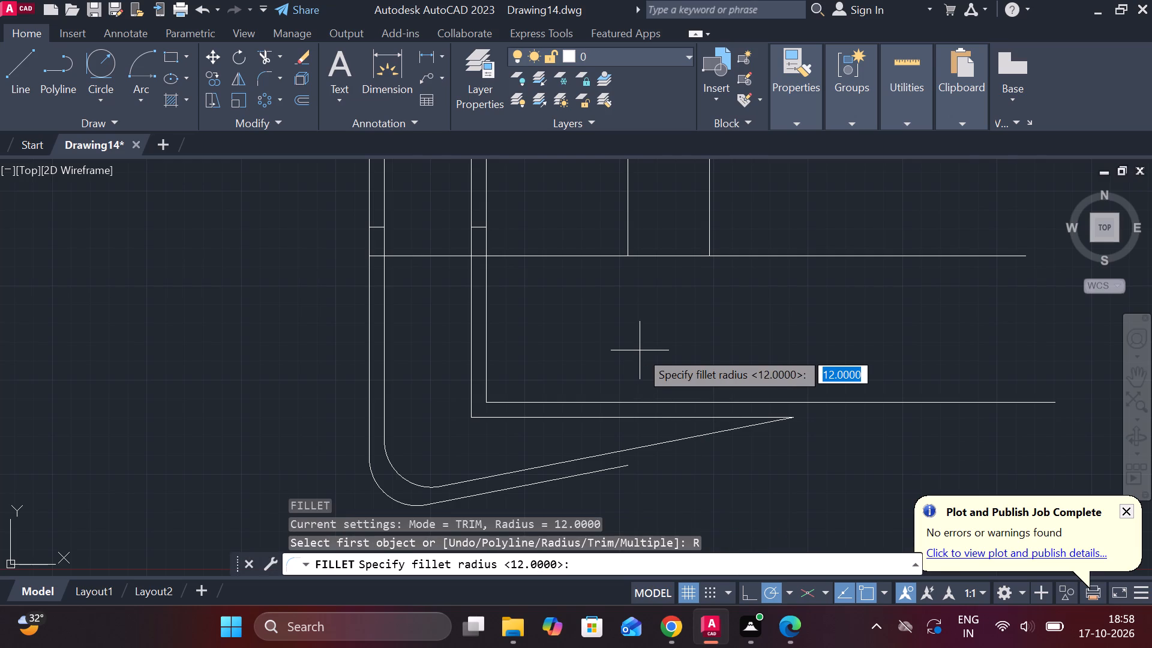
{"action": "type", "text": "25"}
{"action": "key", "text": "space"}
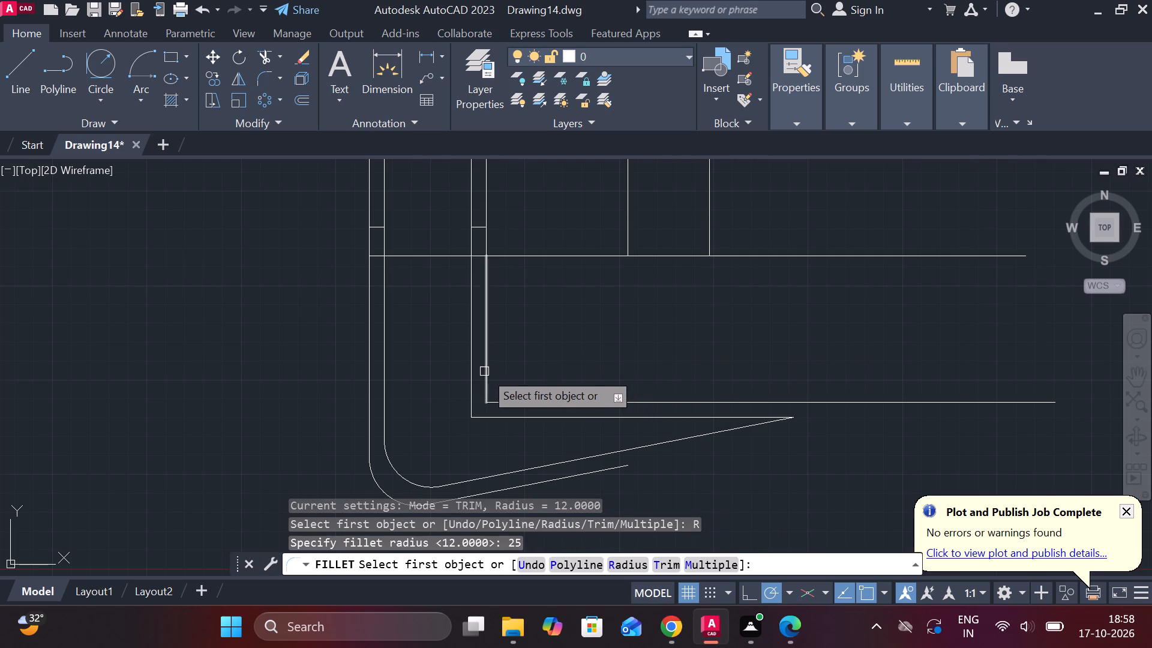
{"action": "left_click_drag", "start_coordinate": [484, 371], "coordinate": [489, 377]}
{"action": "left_click", "coordinate": [530, 403]}
{"action": "key", "text": "space"}
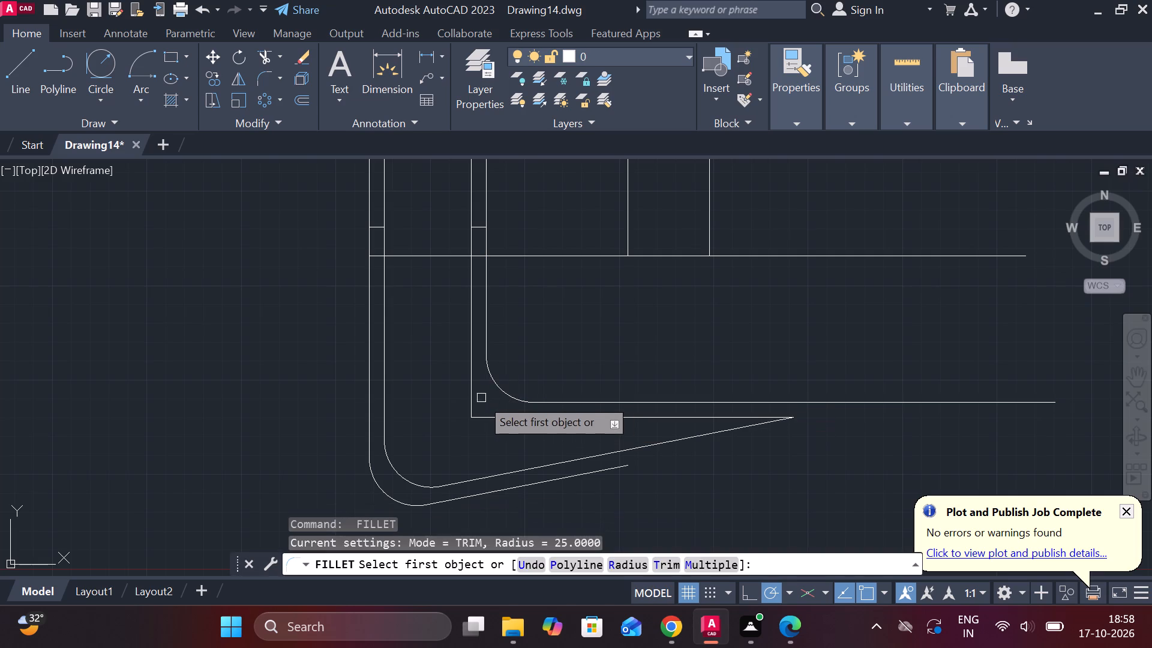
{"action": "left_click", "coordinate": [477, 397]}
{"action": "left_click", "coordinate": [473, 394]}
{"action": "left_click", "coordinate": [485, 414]}
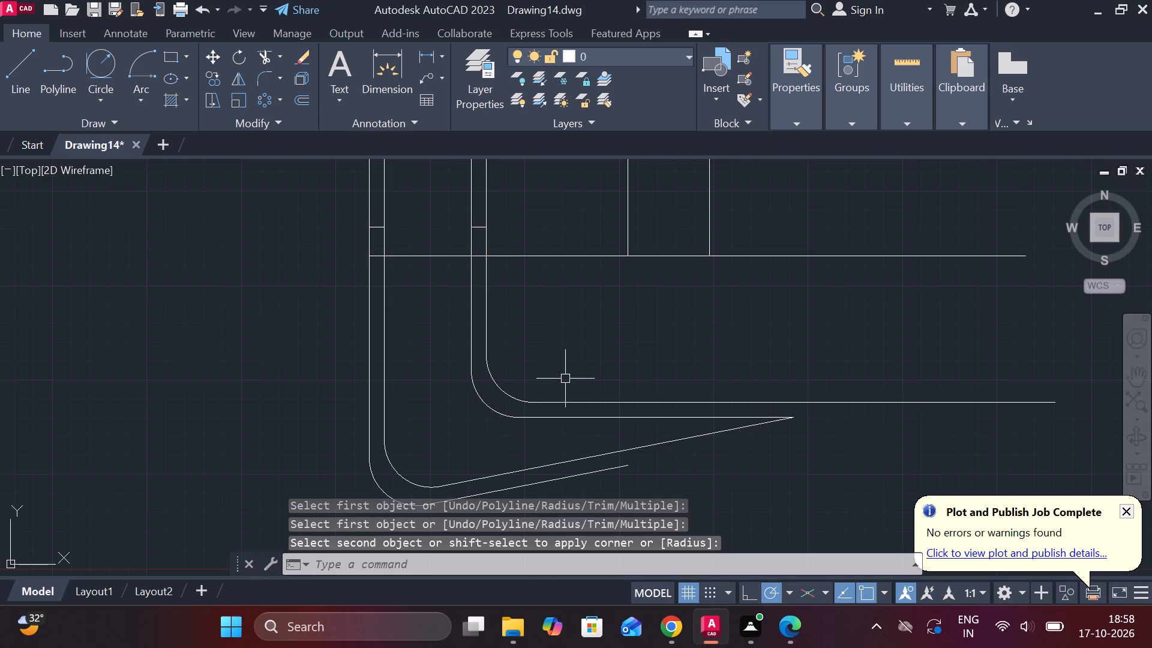
Fillet the two upper corners of the inner wall pair with the same radius of 25.
{"action": "middle_click_drag", "start_coordinate": [560, 371], "coordinate": [574, 490]}
{"action": "key", "text": "space"}
{"action": "double_click", "coordinate": [496, 215]}
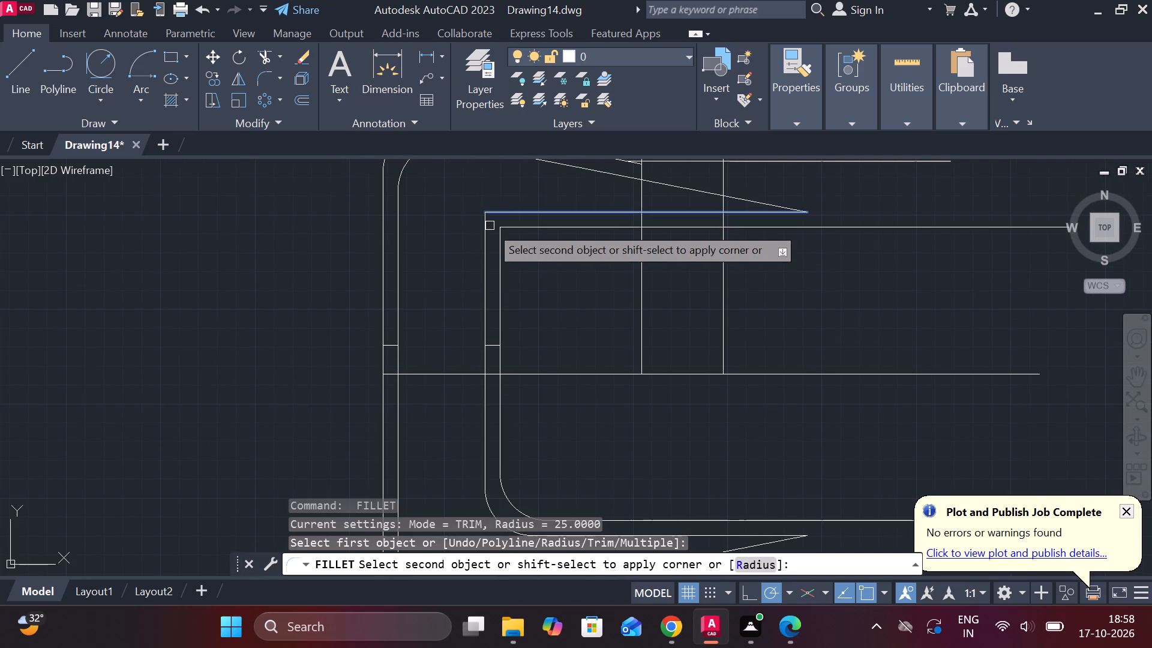
{"action": "left_click", "coordinate": [487, 234]}
{"action": "key", "text": "space"}
{"action": "left_click", "coordinate": [523, 229]}
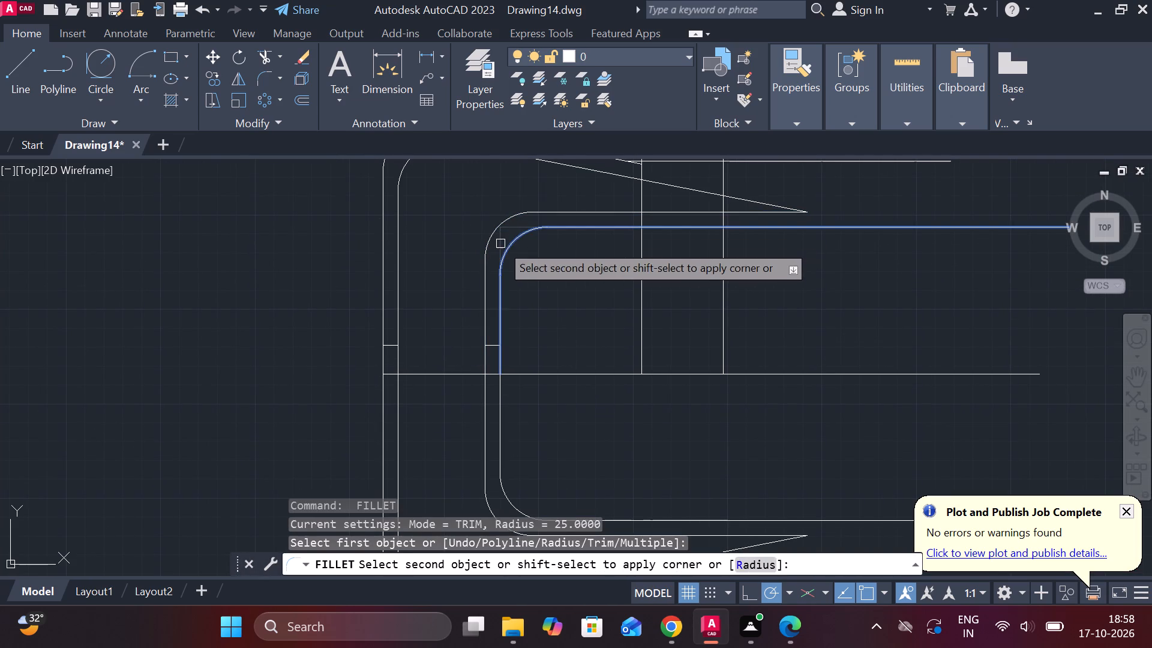
{"action": "left_click", "coordinate": [500, 244]}
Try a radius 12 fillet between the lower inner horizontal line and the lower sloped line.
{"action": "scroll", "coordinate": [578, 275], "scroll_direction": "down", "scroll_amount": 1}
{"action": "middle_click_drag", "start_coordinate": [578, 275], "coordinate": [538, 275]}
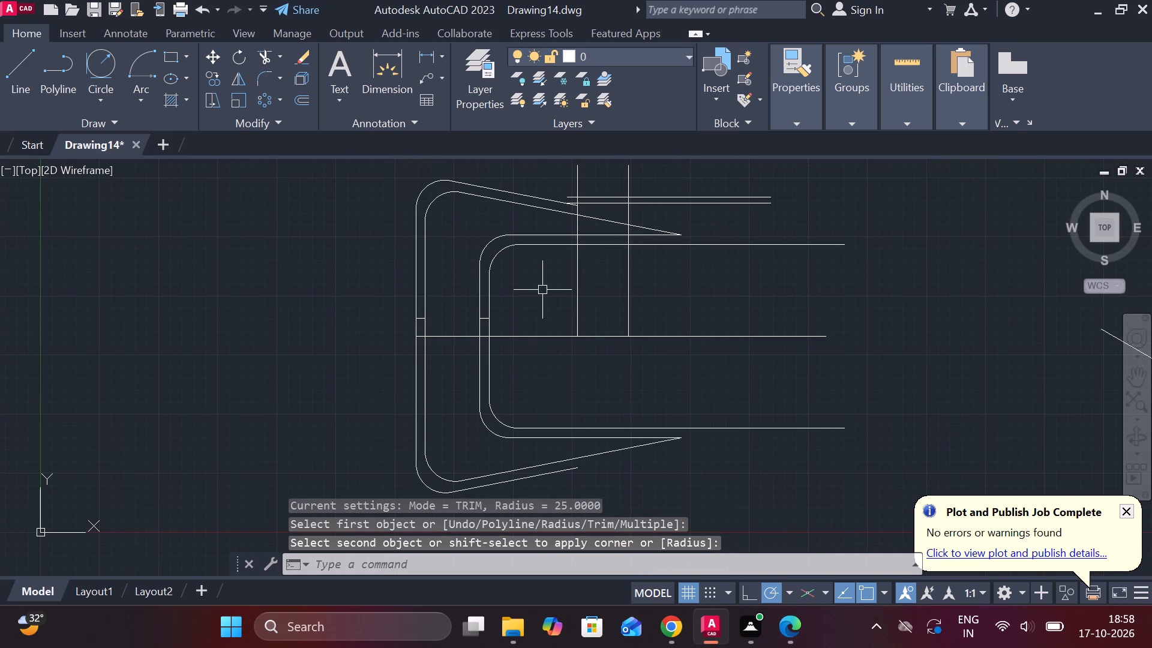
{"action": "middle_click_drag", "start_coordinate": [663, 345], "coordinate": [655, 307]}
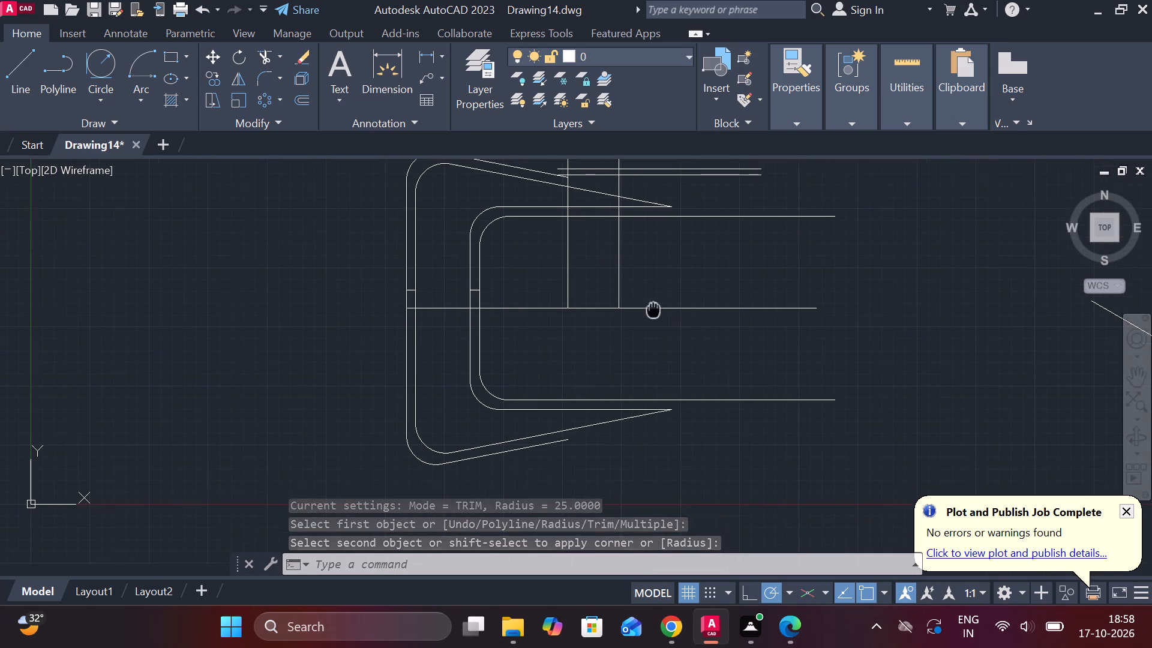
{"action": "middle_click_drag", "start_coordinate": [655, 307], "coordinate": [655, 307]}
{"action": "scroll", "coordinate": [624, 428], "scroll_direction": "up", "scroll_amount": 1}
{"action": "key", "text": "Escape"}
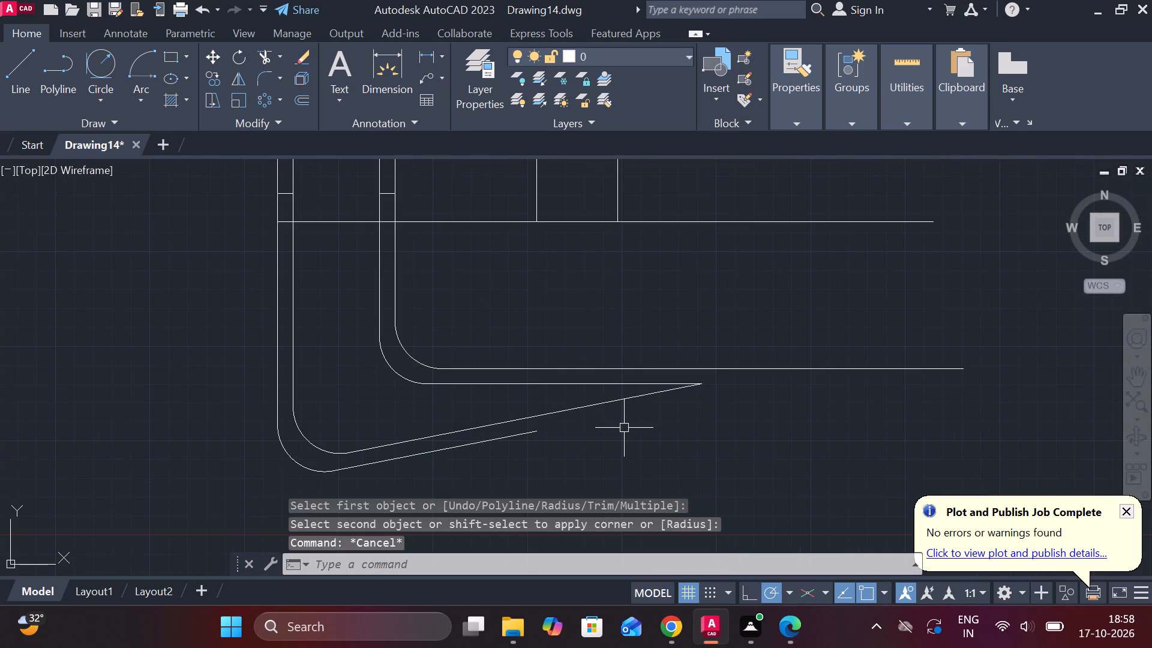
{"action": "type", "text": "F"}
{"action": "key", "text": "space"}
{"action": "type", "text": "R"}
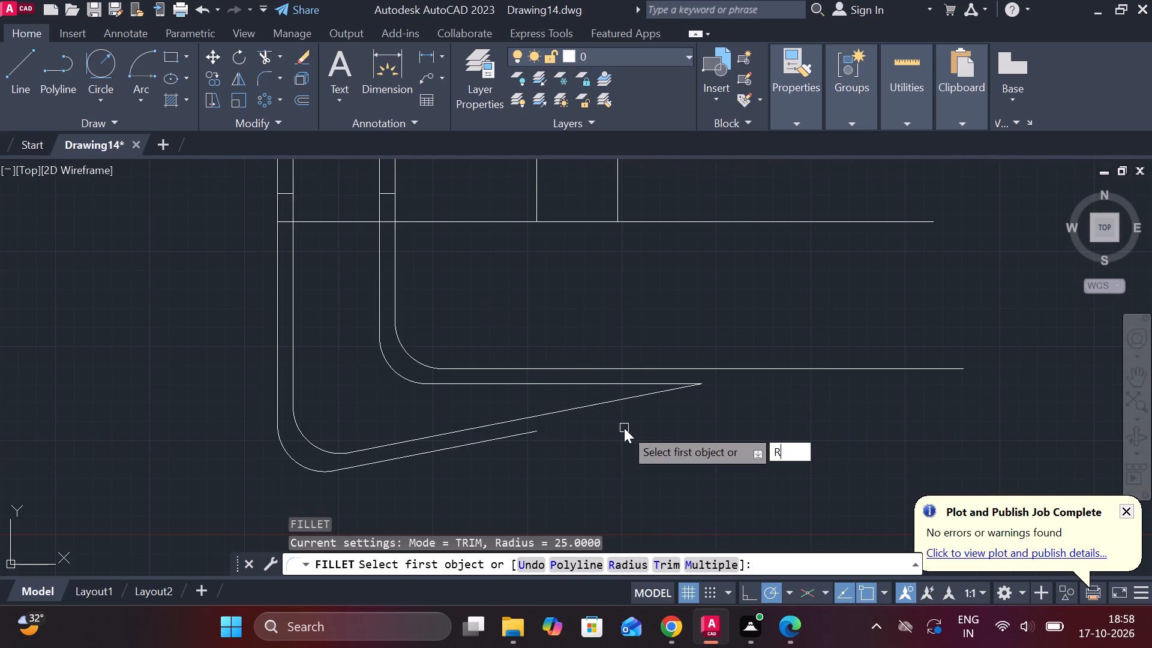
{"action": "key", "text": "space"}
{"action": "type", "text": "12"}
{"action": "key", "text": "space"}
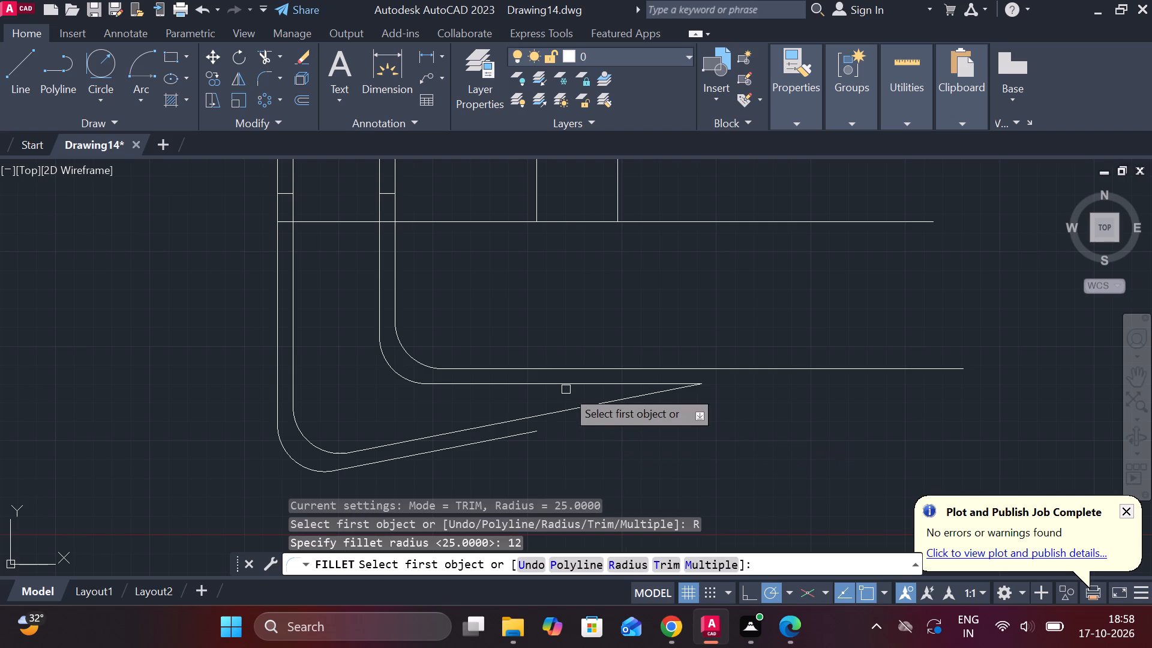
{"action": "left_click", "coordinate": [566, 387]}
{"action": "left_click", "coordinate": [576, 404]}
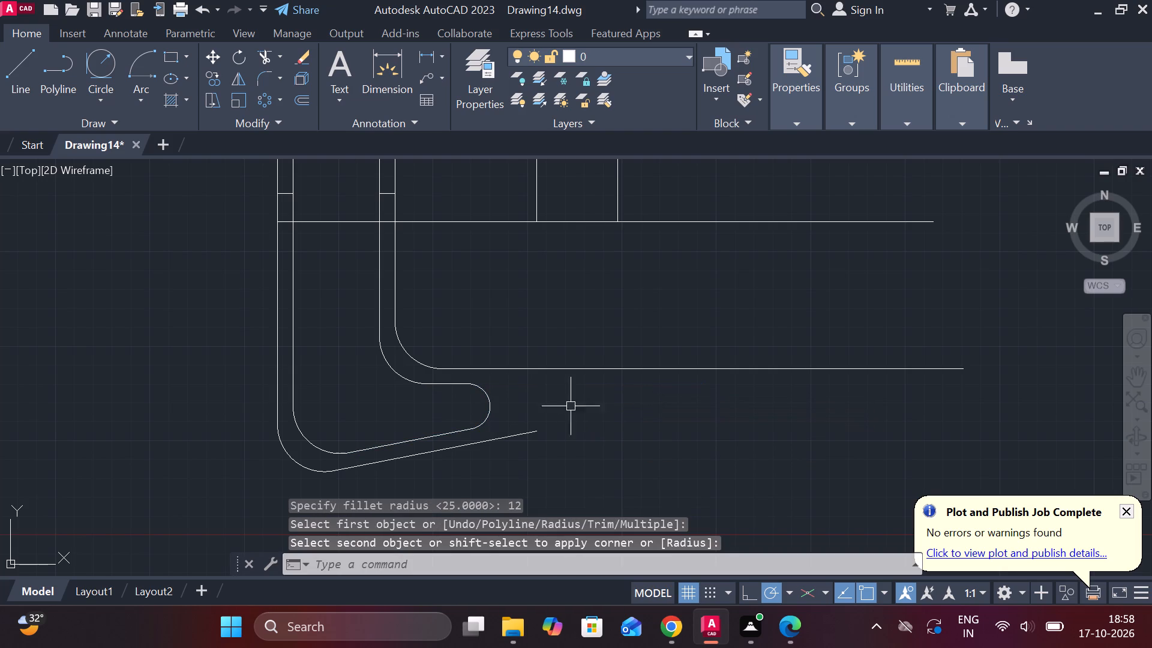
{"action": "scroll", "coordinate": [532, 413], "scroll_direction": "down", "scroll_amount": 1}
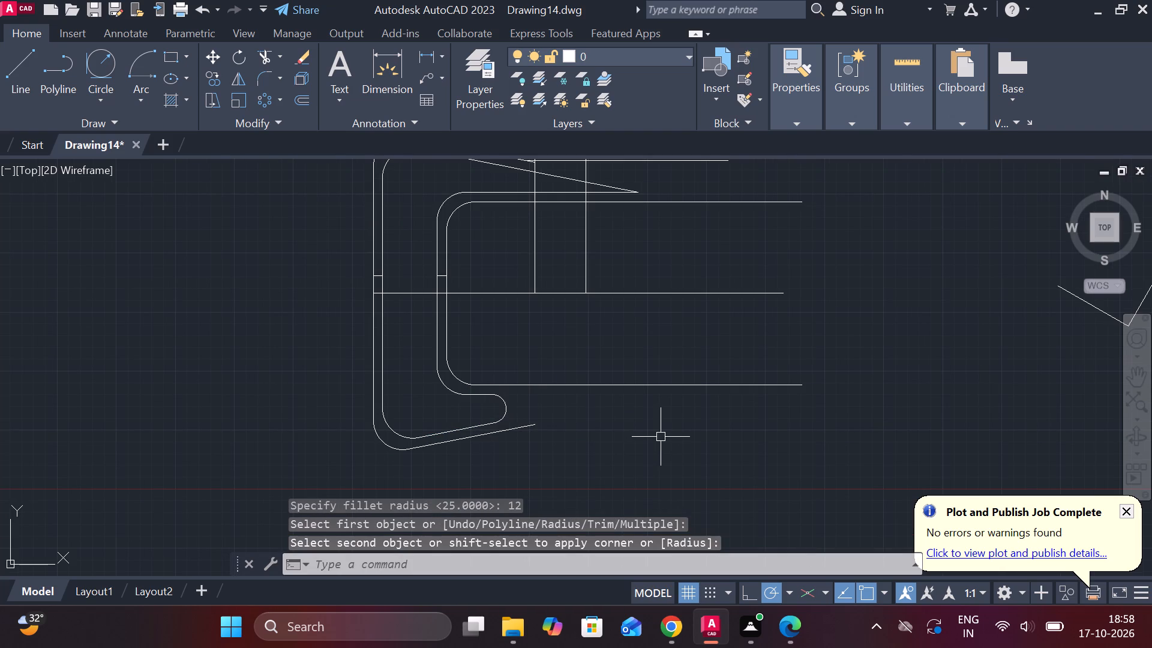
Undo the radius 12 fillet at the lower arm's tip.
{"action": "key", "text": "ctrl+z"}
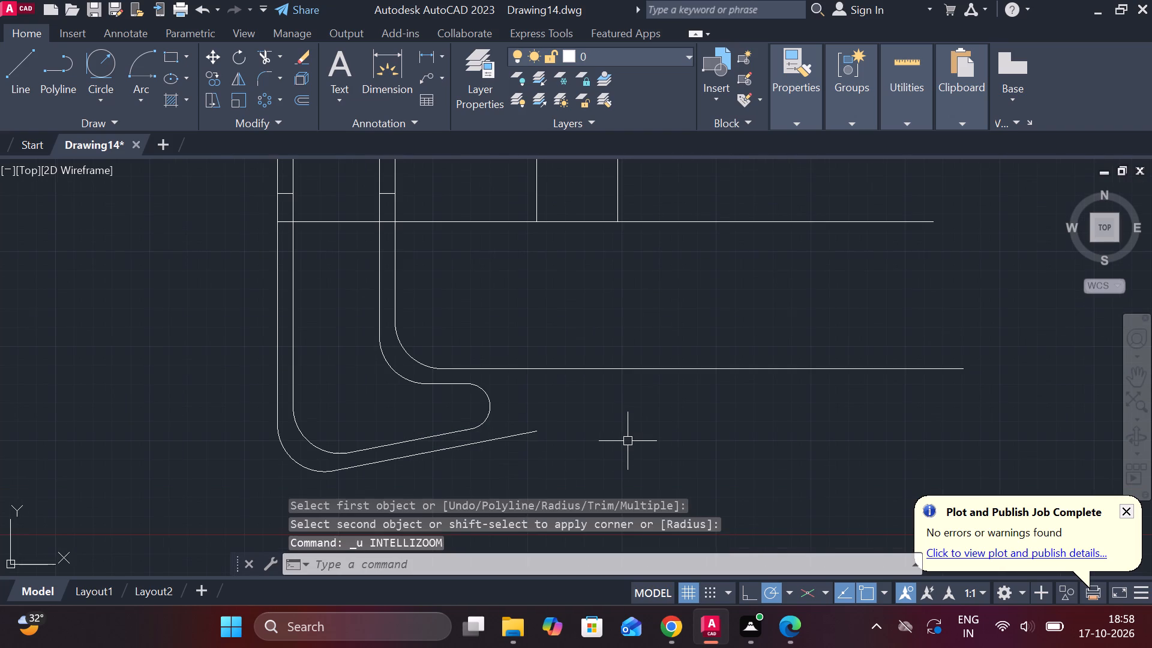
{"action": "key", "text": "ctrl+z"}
Examine the lower and upper arm tips, where the sloped lines meet the inner horizontal lines near the vertical construction lines.
{"action": "scroll", "coordinate": [687, 401], "scroll_direction": "up", "scroll_amount": 3}
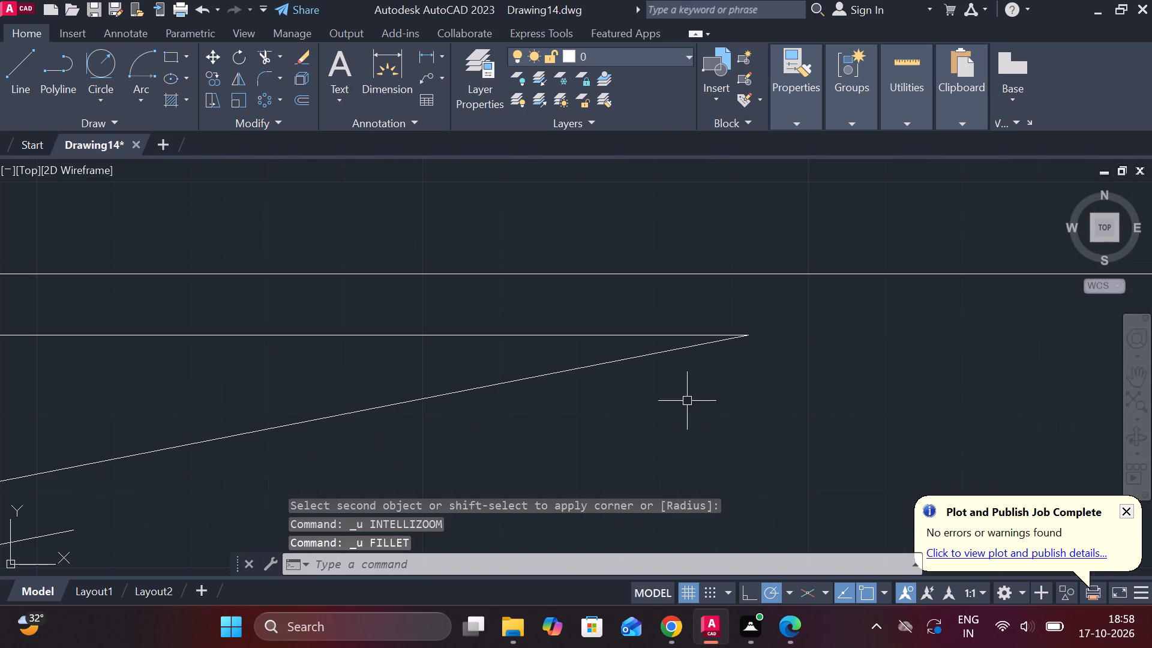
{"action": "scroll", "coordinate": [751, 350], "scroll_direction": "down", "scroll_amount": 3}
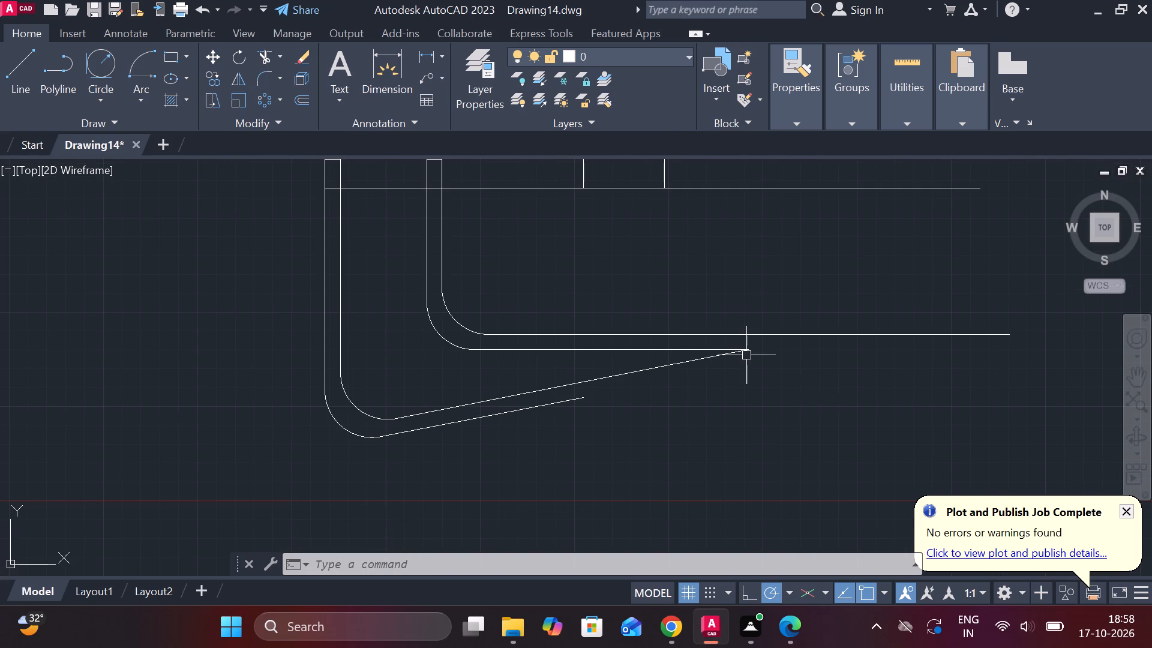
{"action": "scroll", "coordinate": [728, 377], "scroll_direction": "down", "scroll_amount": 1}
{"action": "middle_click_drag", "start_coordinate": [728, 377], "coordinate": [670, 421]}
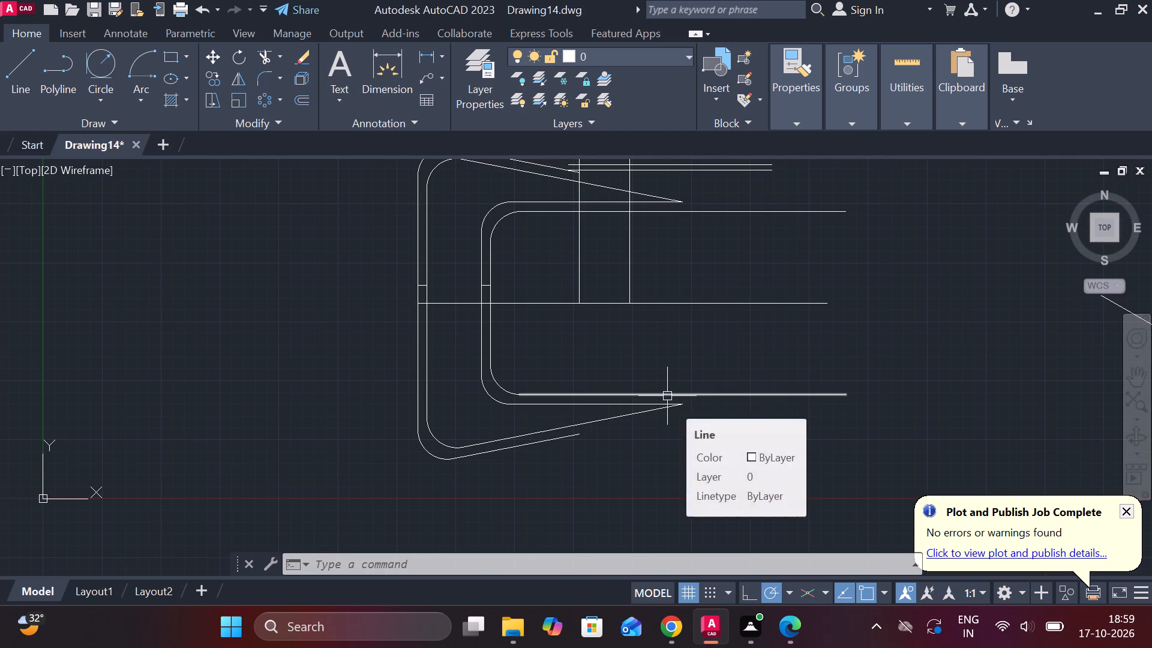
{"action": "middle_click_drag", "start_coordinate": [610, 229], "coordinate": [611, 253]}
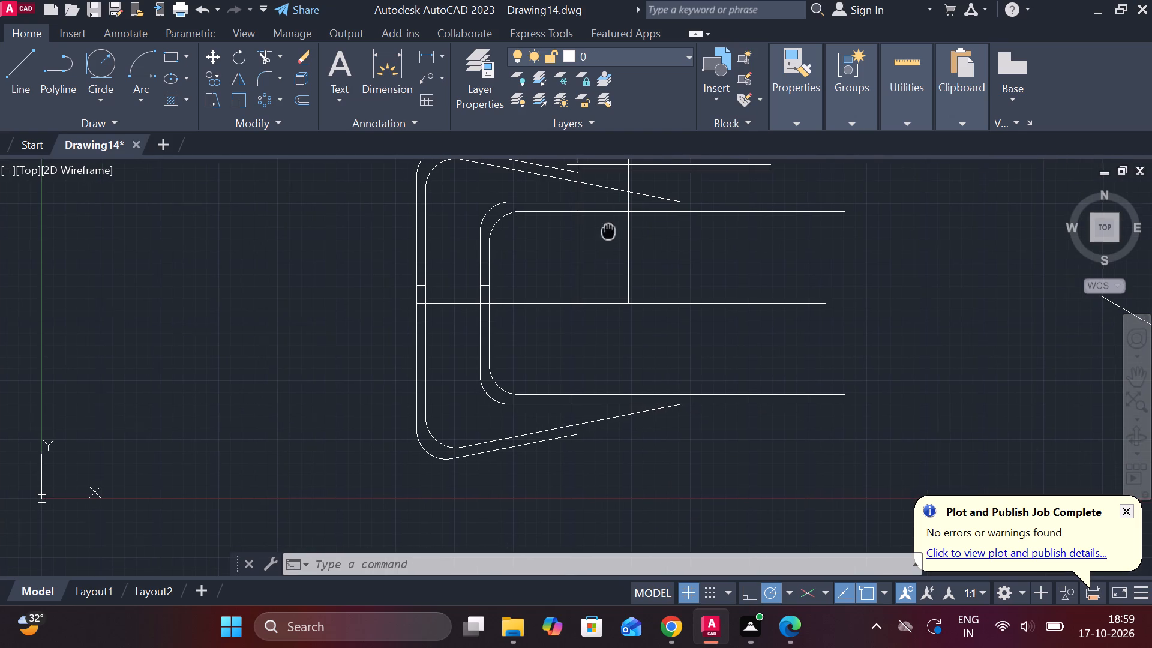
{"action": "middle_click_drag", "start_coordinate": [611, 253], "coordinate": [621, 360]}
{"action": "scroll", "coordinate": [603, 332], "scroll_direction": "up", "scroll_amount": 2}
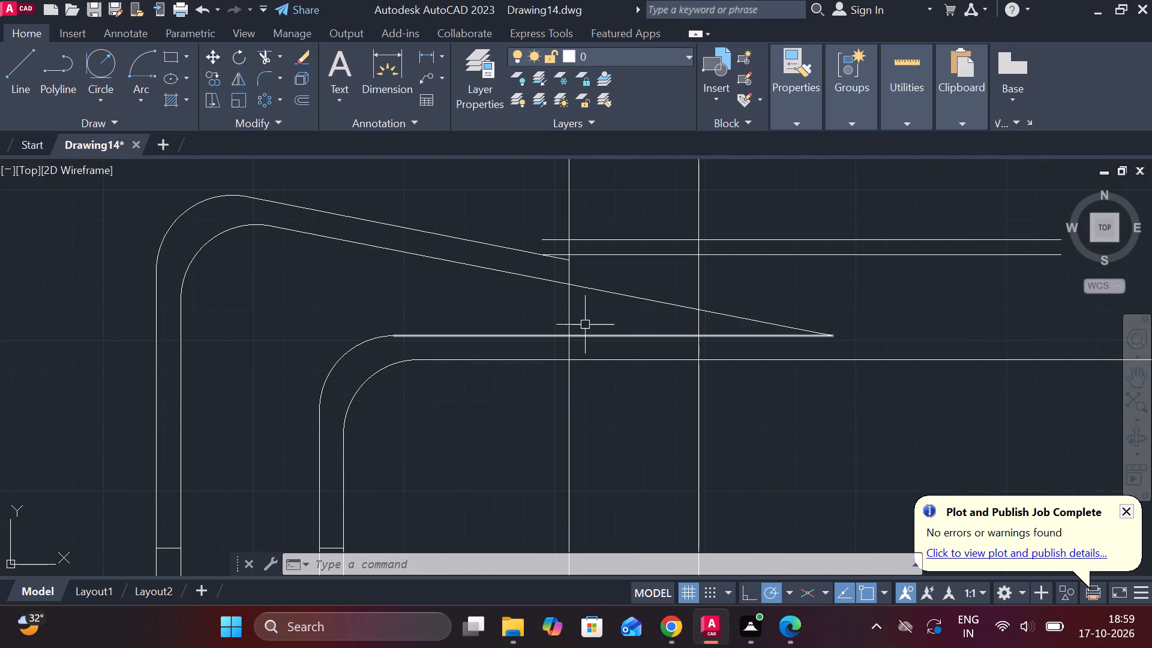
{"action": "scroll", "coordinate": [583, 322], "scroll_direction": "down", "scroll_amount": 1}
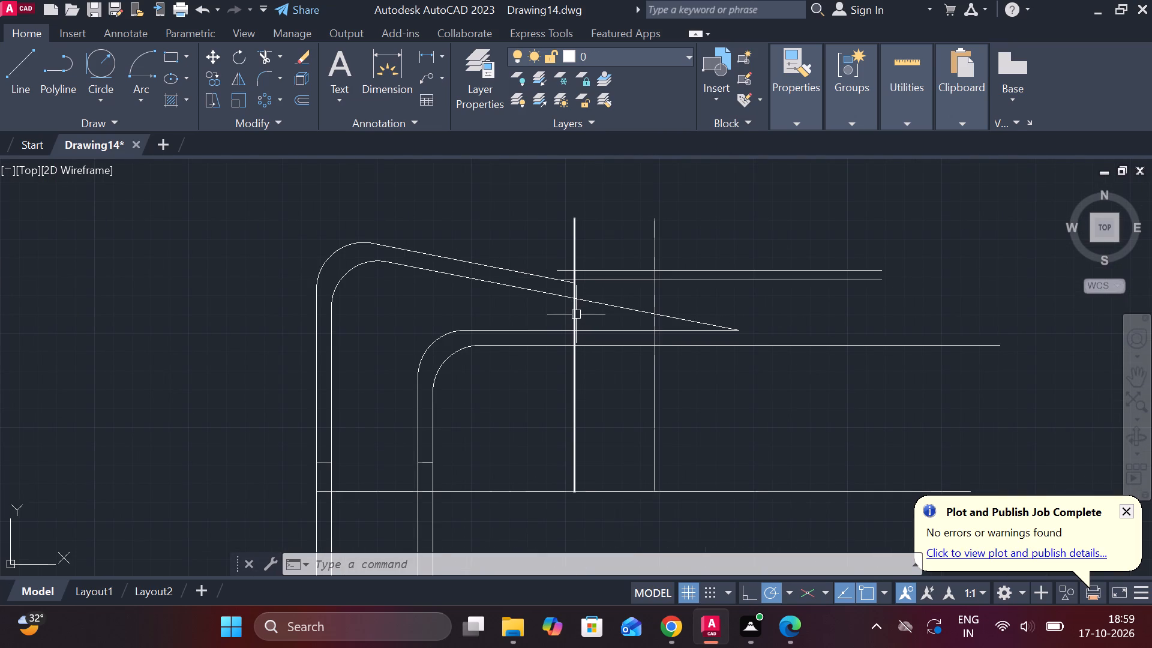
Add a horizontal linear dimension from the inner wall's vertical line to the nearer vertical construction line on the upper half.
{"action": "left_click", "coordinate": [420, 52]}
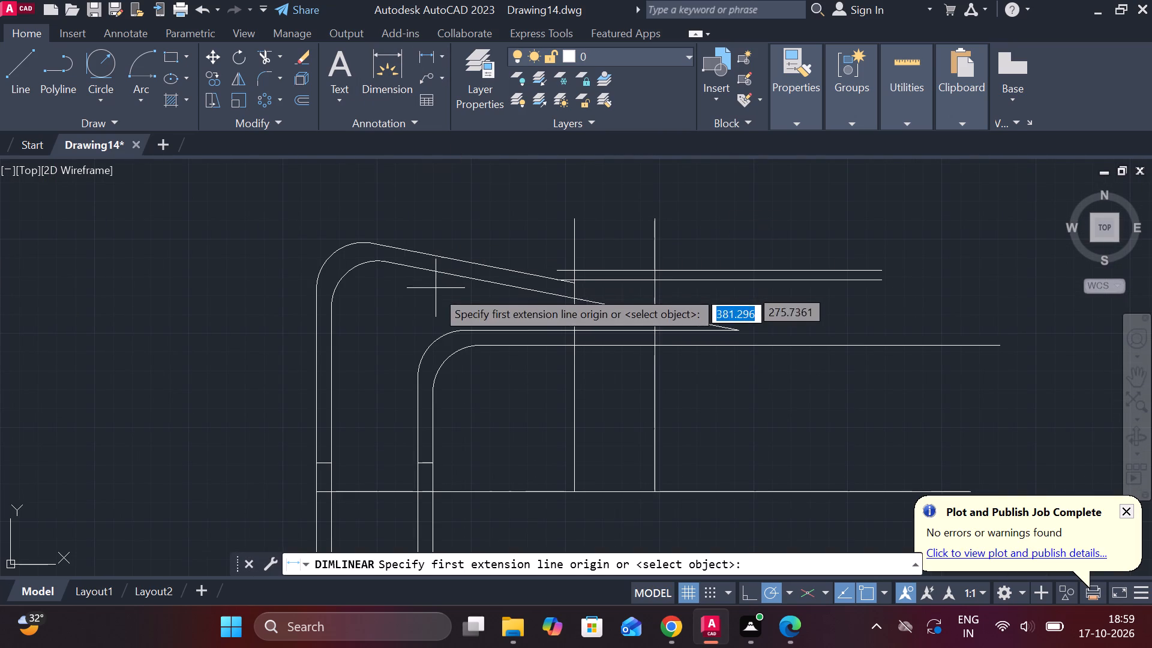
{"action": "left_click", "coordinate": [440, 422]}
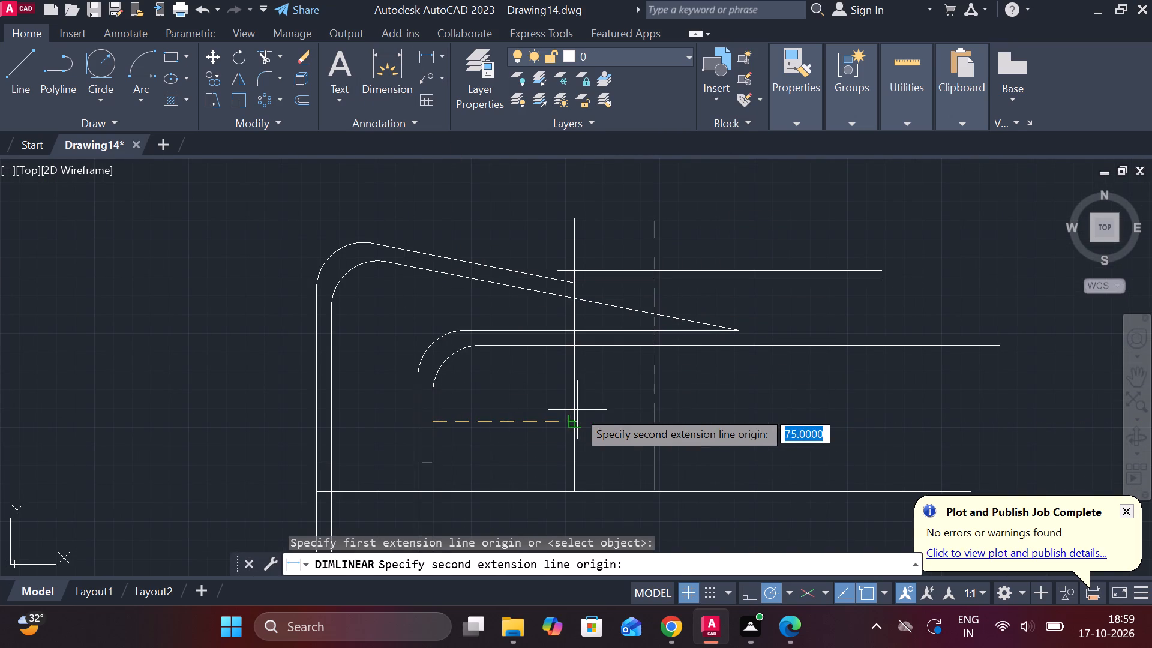
{"action": "left_click", "coordinate": [577, 410]}
{"action": "left_click", "coordinate": [538, 394]}
{"action": "scroll", "coordinate": [545, 371], "scroll_direction": "up", "scroll_amount": 1}
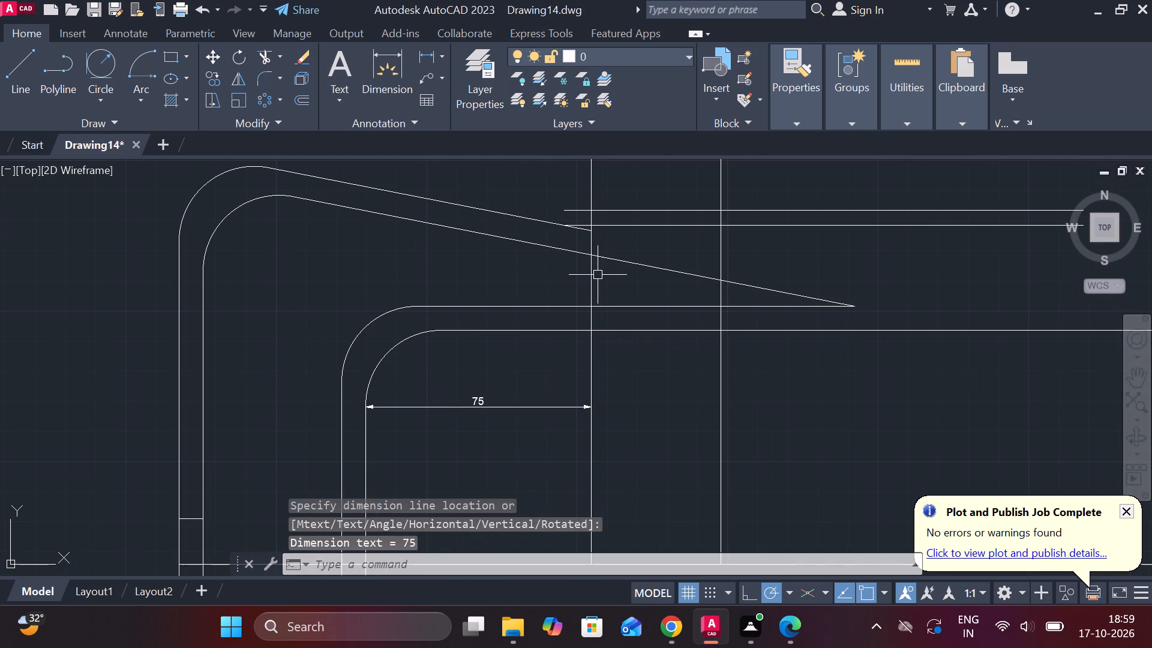
{"action": "key", "text": "Escape"}
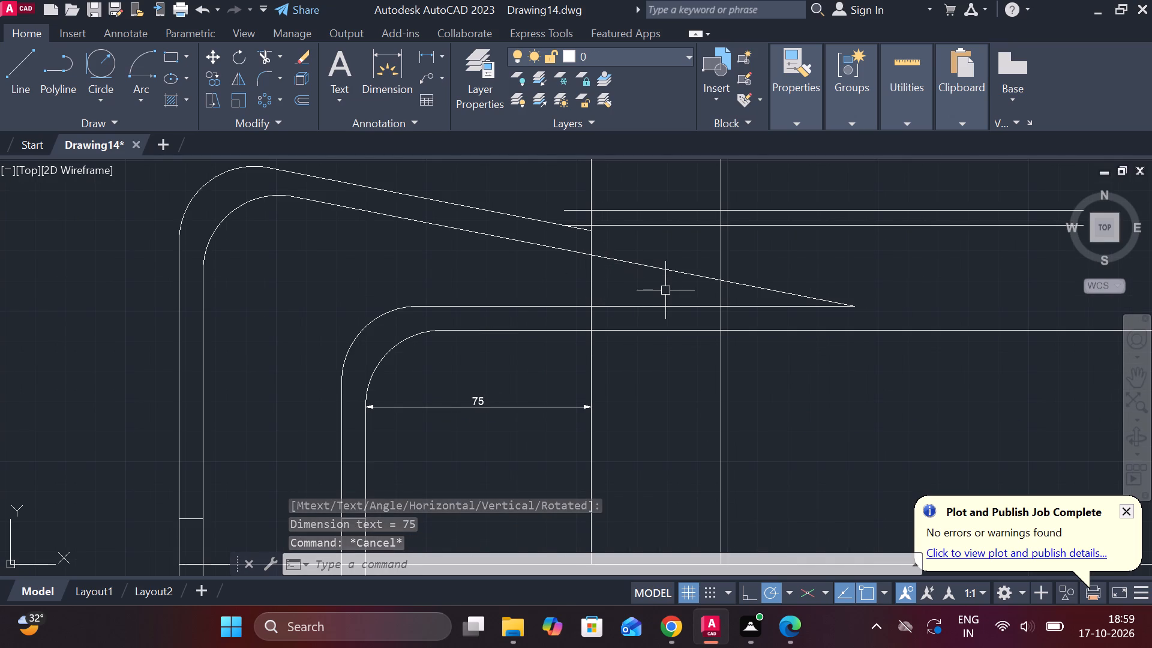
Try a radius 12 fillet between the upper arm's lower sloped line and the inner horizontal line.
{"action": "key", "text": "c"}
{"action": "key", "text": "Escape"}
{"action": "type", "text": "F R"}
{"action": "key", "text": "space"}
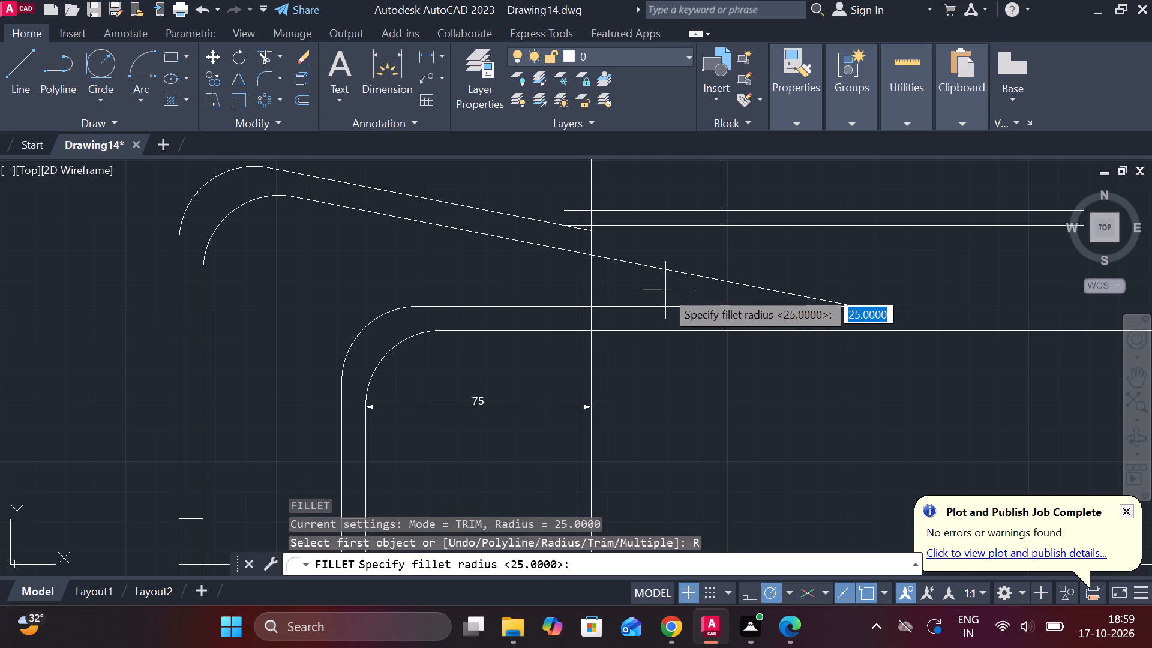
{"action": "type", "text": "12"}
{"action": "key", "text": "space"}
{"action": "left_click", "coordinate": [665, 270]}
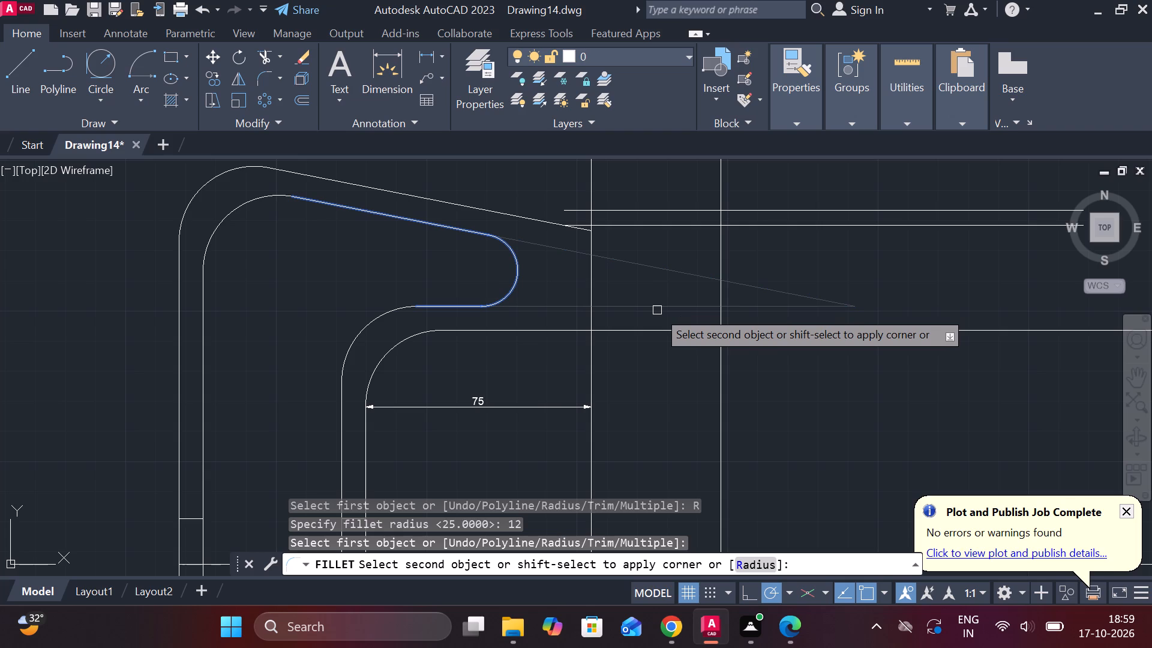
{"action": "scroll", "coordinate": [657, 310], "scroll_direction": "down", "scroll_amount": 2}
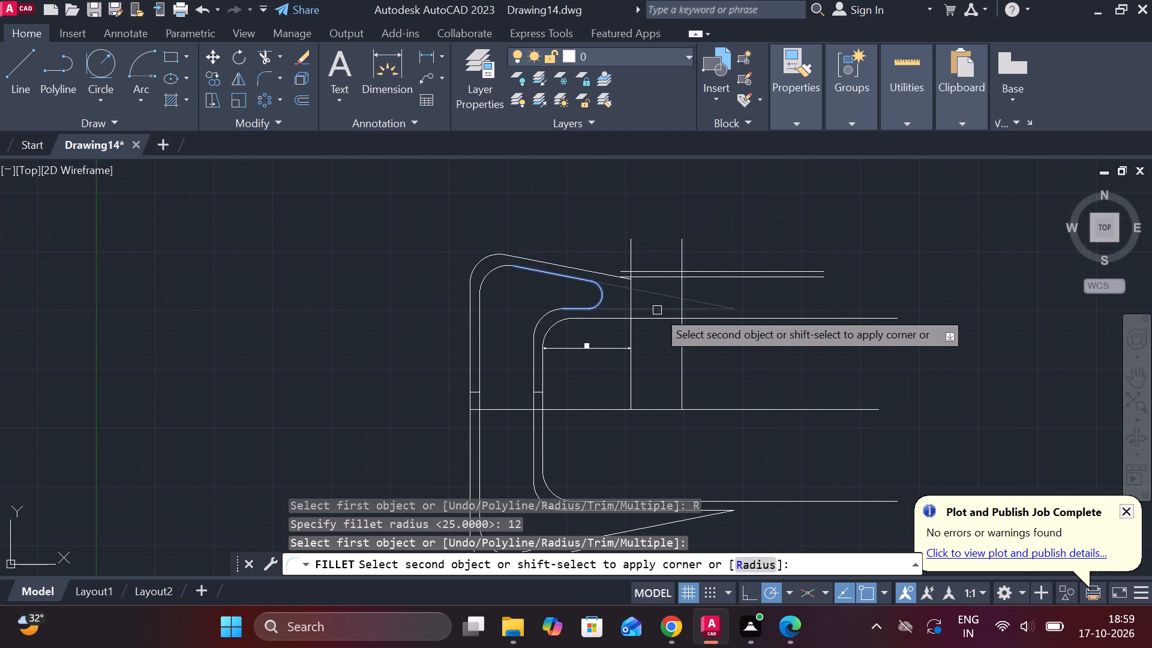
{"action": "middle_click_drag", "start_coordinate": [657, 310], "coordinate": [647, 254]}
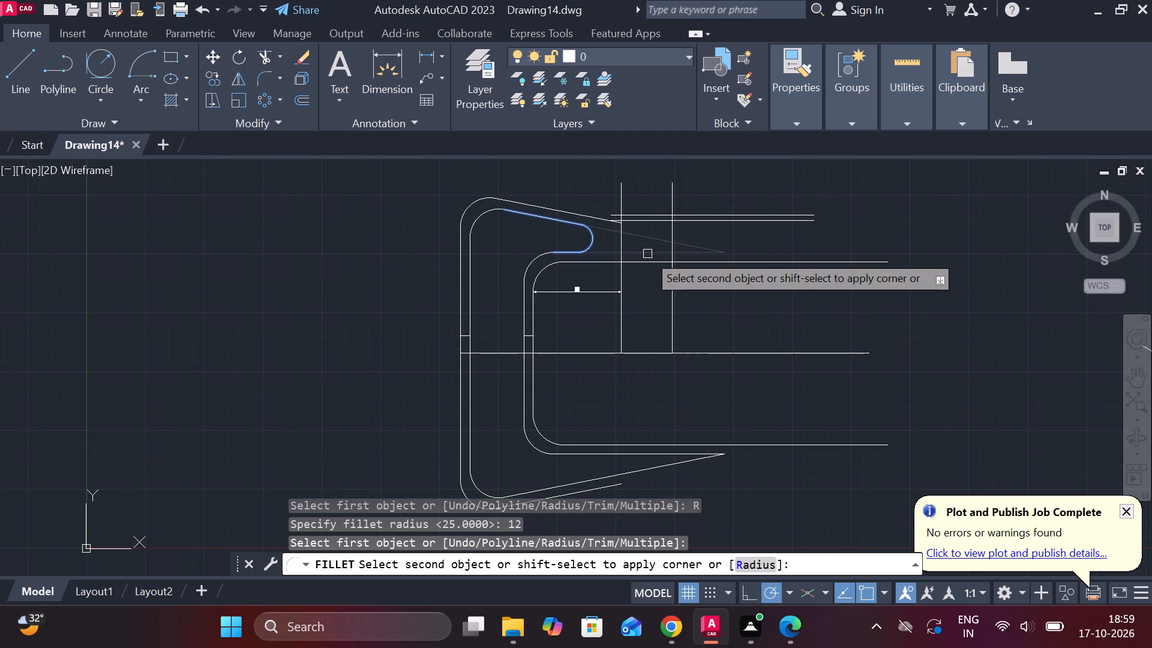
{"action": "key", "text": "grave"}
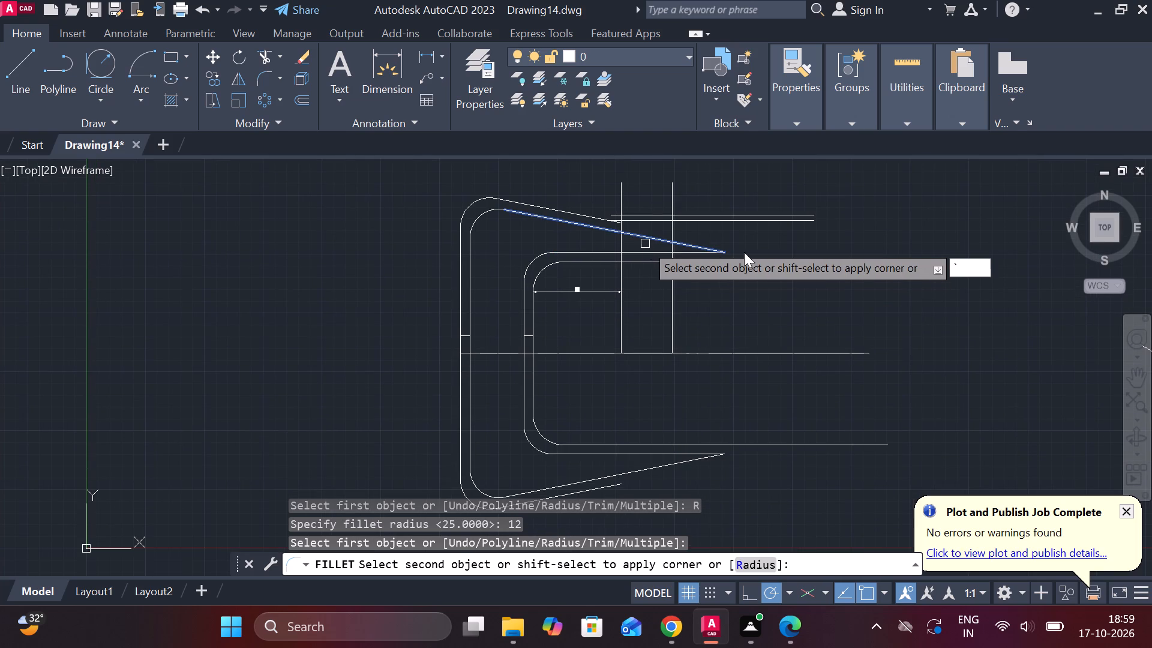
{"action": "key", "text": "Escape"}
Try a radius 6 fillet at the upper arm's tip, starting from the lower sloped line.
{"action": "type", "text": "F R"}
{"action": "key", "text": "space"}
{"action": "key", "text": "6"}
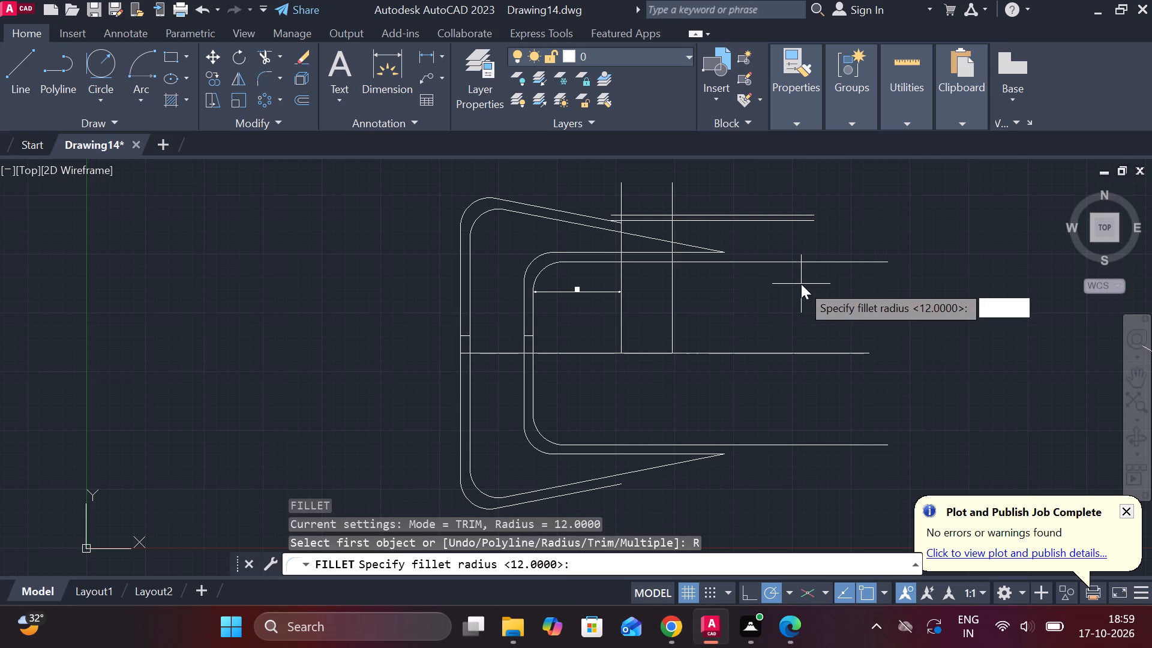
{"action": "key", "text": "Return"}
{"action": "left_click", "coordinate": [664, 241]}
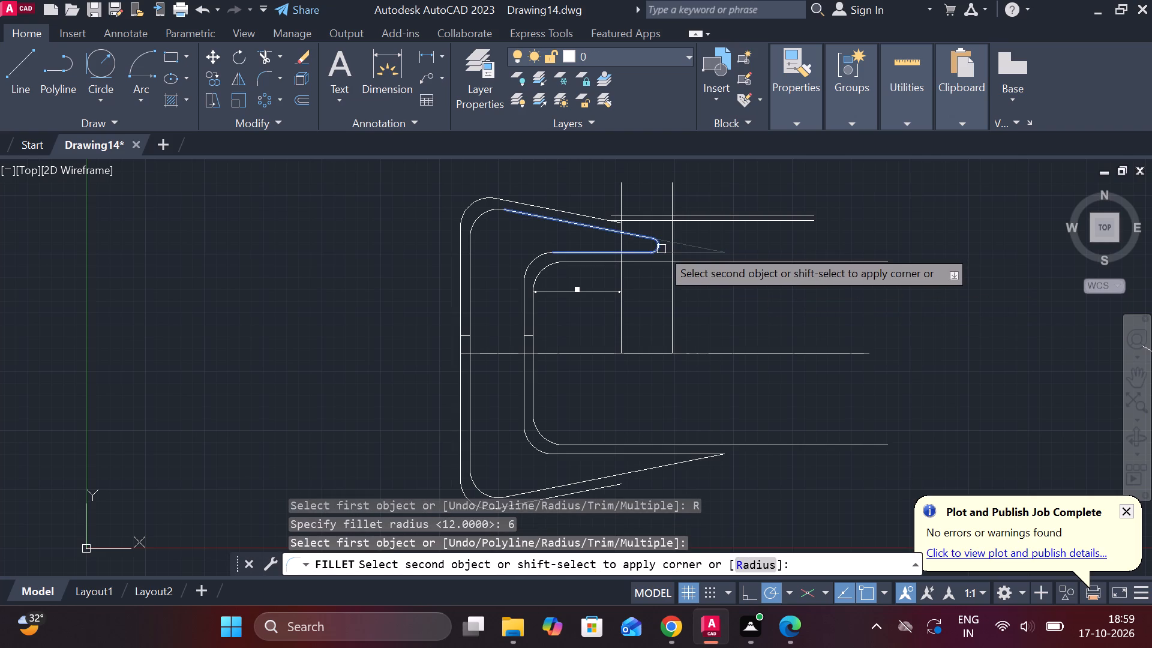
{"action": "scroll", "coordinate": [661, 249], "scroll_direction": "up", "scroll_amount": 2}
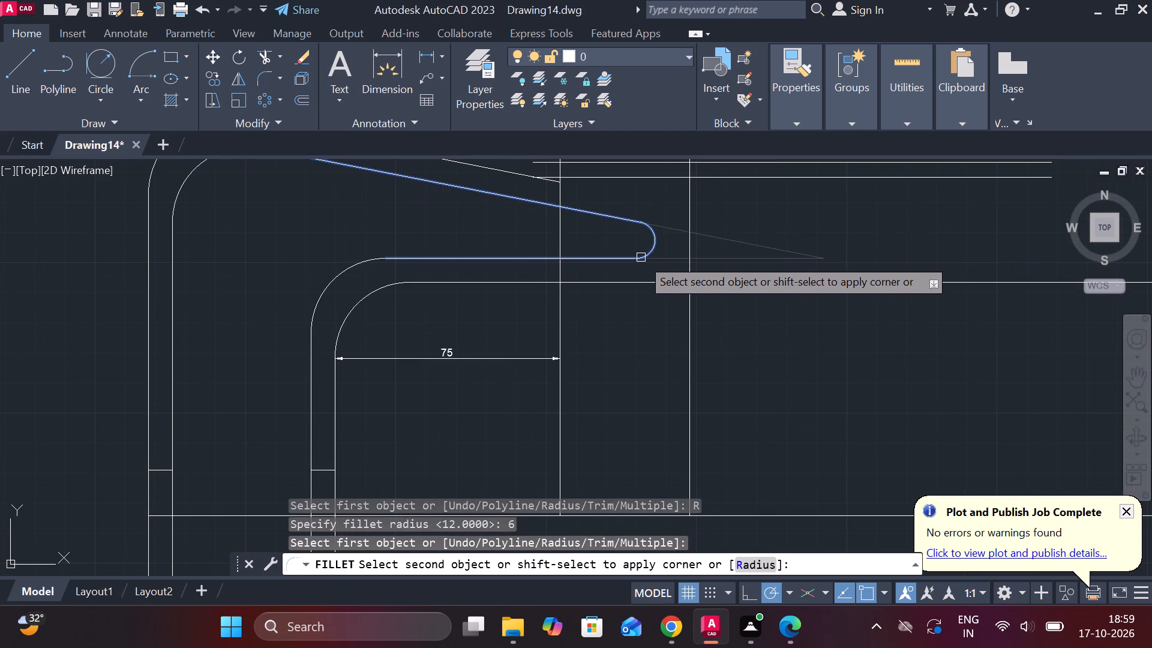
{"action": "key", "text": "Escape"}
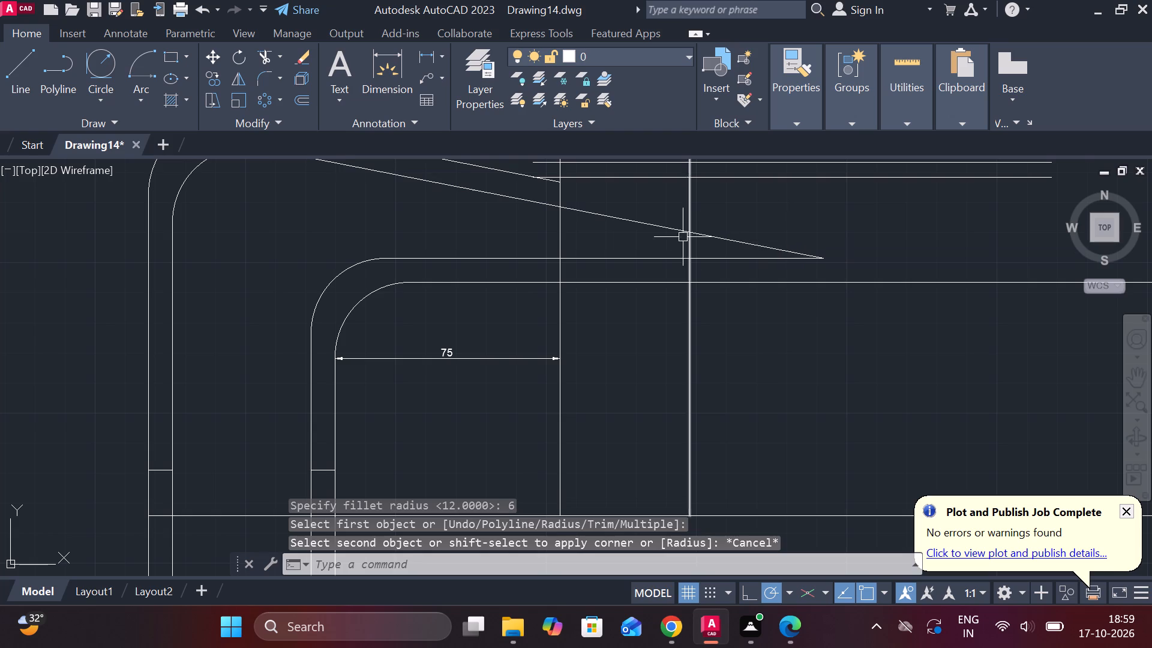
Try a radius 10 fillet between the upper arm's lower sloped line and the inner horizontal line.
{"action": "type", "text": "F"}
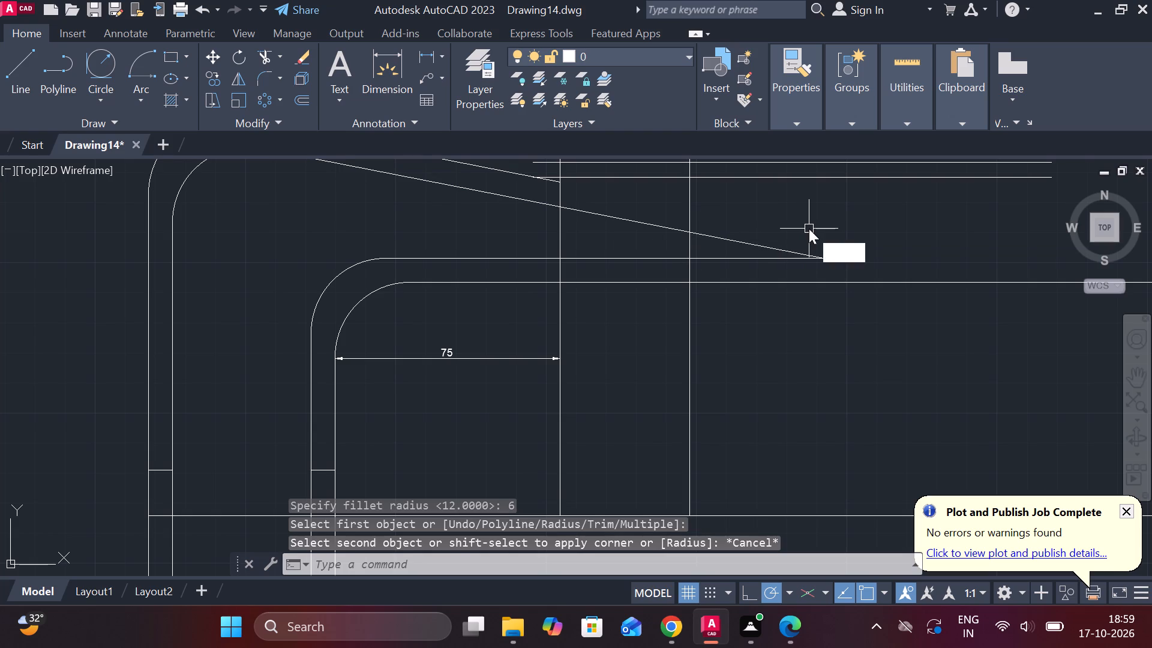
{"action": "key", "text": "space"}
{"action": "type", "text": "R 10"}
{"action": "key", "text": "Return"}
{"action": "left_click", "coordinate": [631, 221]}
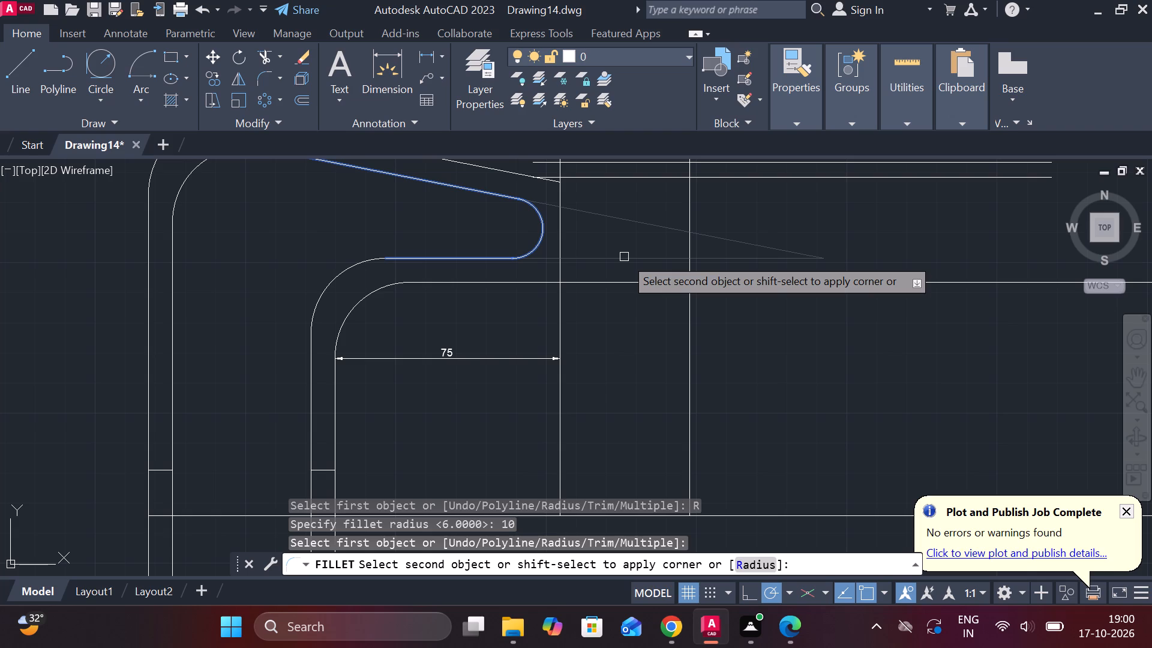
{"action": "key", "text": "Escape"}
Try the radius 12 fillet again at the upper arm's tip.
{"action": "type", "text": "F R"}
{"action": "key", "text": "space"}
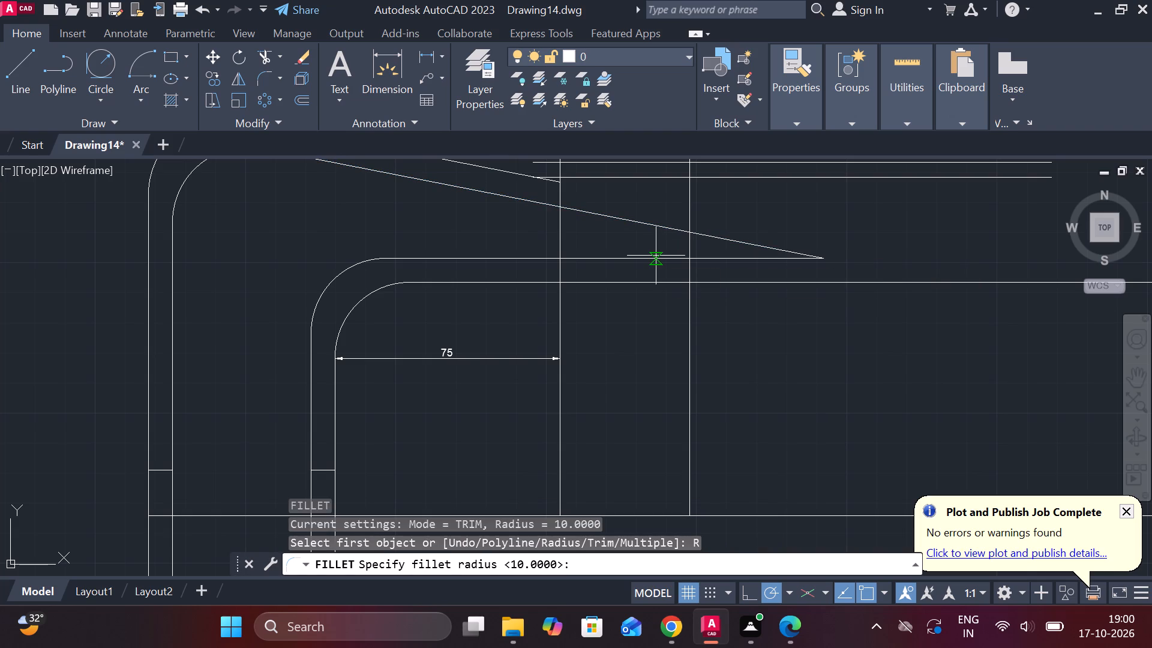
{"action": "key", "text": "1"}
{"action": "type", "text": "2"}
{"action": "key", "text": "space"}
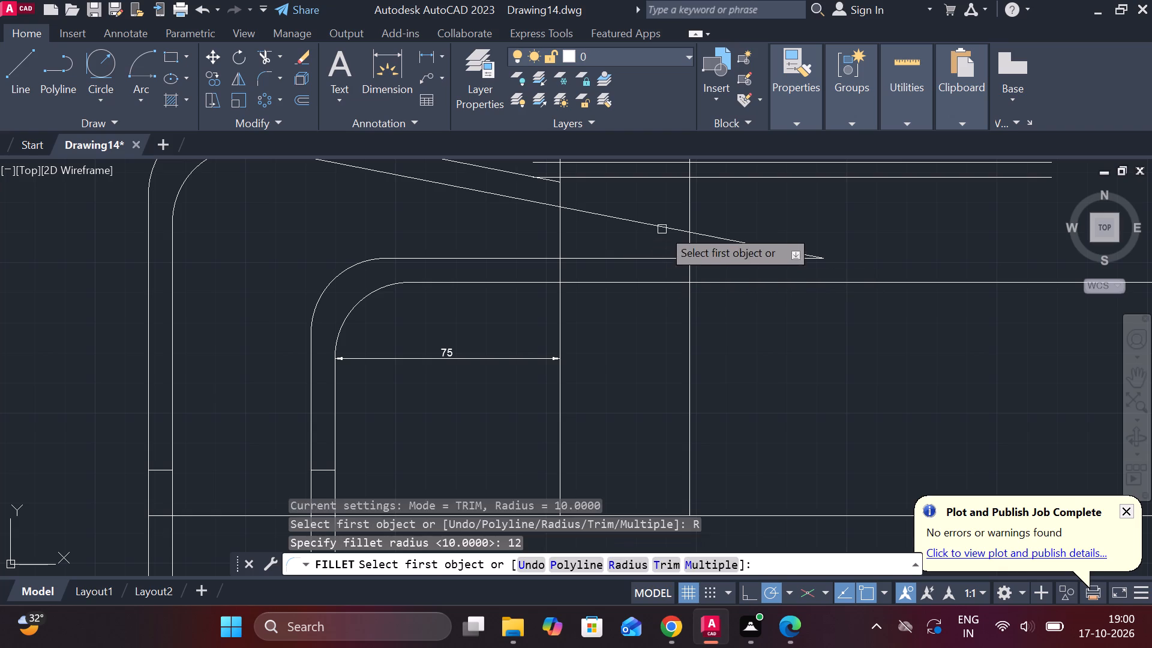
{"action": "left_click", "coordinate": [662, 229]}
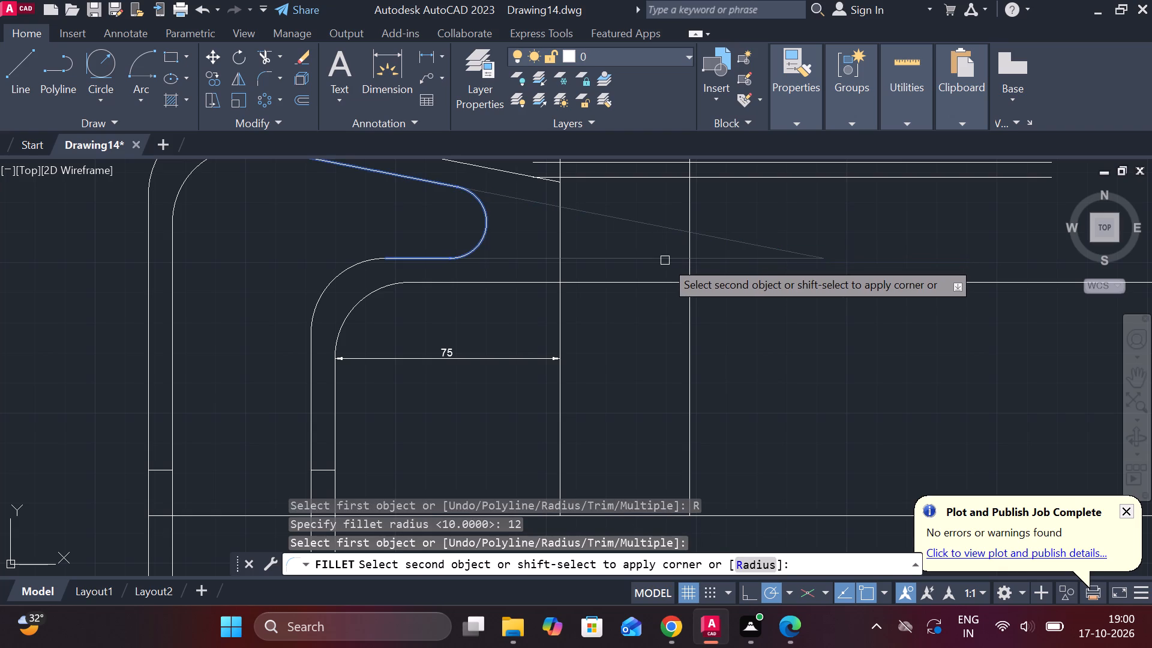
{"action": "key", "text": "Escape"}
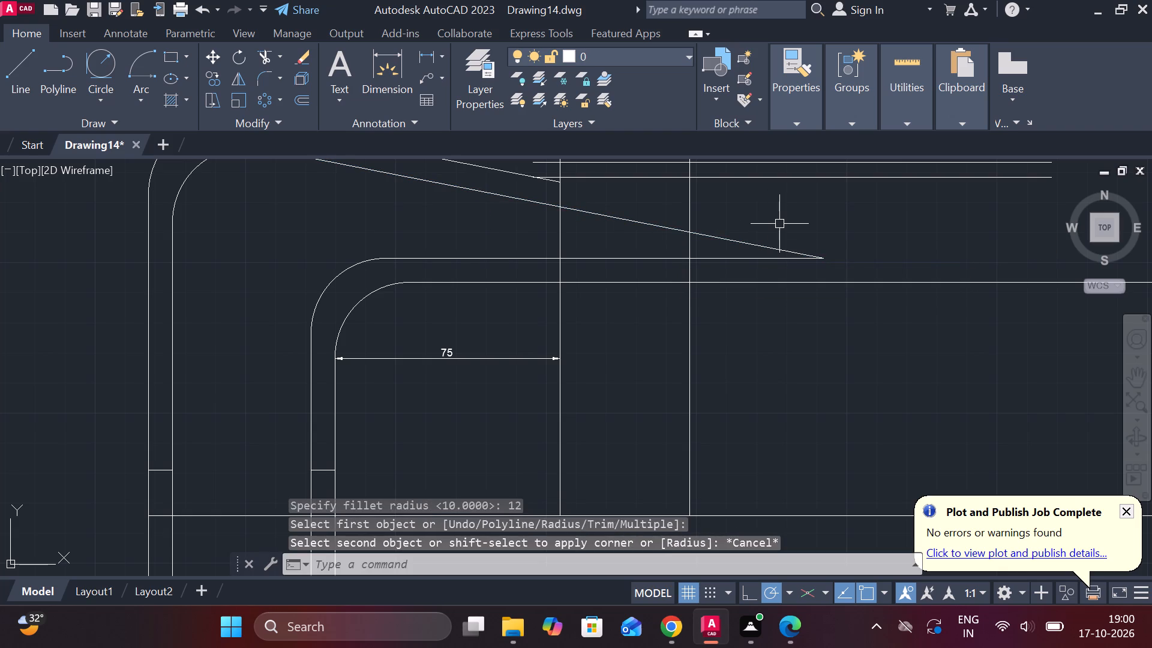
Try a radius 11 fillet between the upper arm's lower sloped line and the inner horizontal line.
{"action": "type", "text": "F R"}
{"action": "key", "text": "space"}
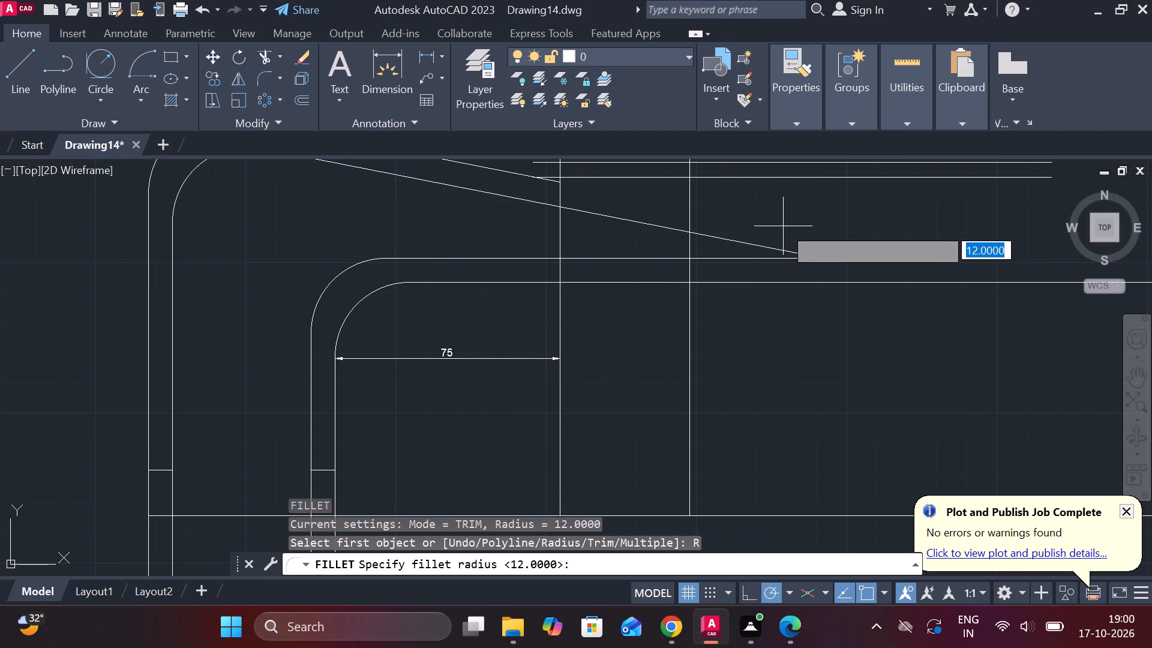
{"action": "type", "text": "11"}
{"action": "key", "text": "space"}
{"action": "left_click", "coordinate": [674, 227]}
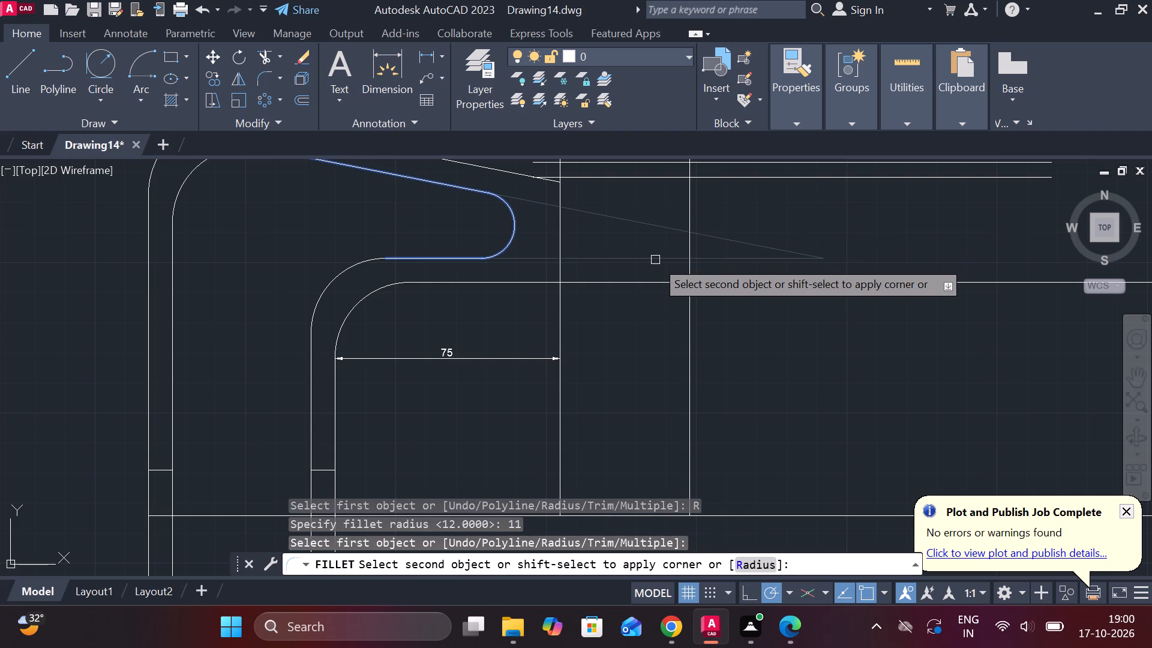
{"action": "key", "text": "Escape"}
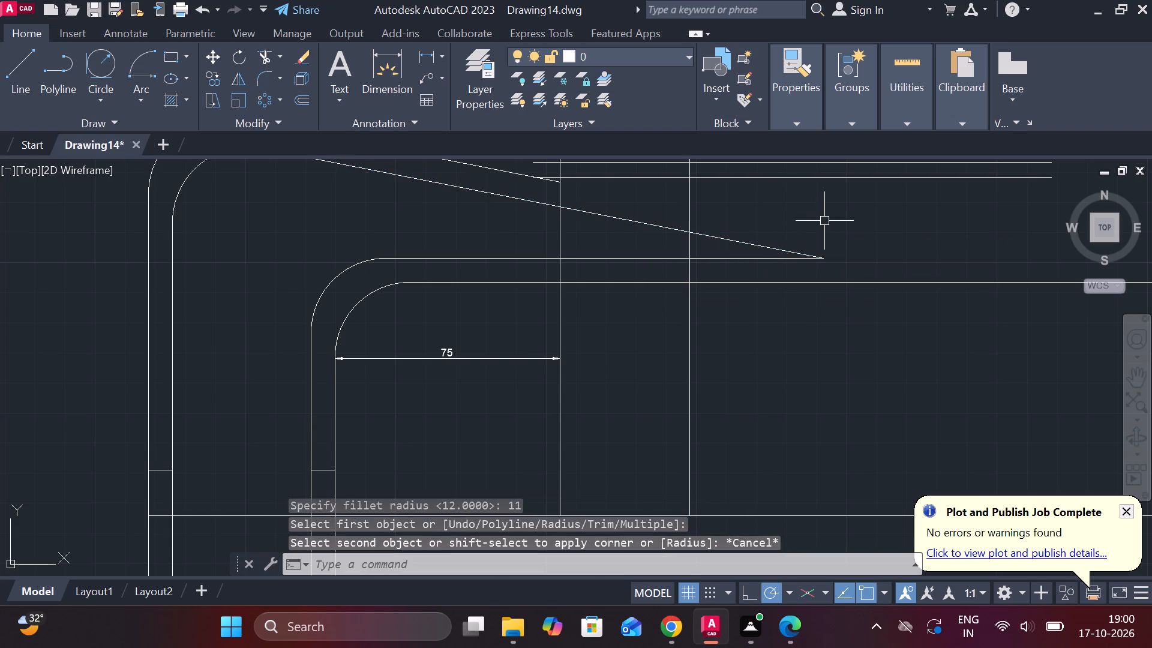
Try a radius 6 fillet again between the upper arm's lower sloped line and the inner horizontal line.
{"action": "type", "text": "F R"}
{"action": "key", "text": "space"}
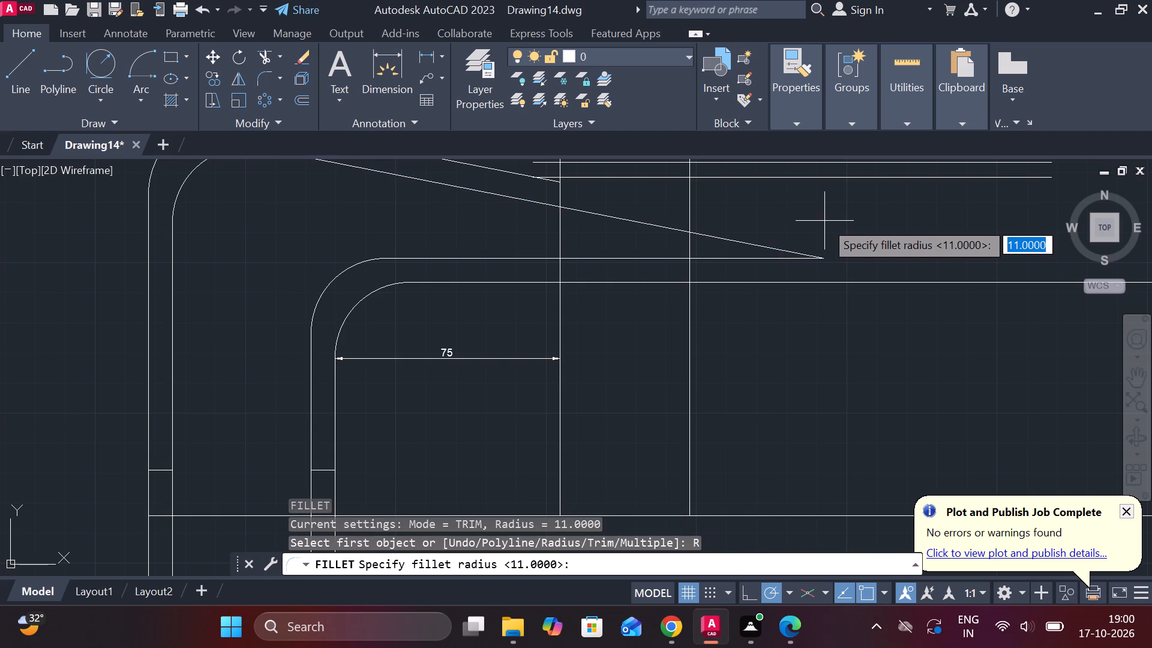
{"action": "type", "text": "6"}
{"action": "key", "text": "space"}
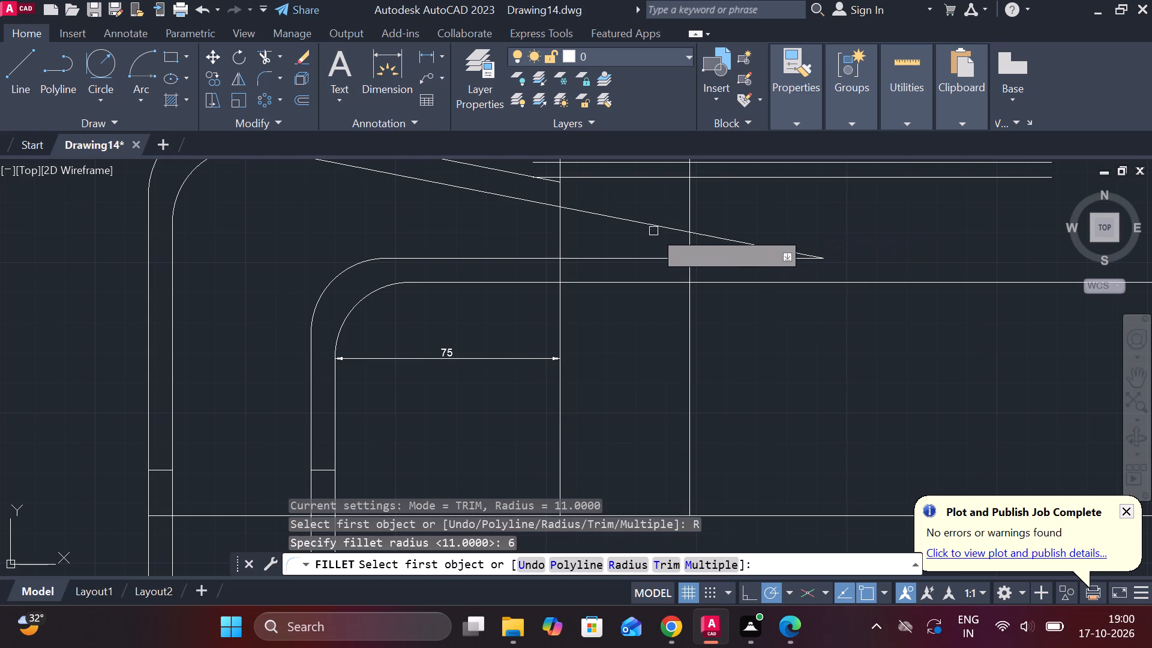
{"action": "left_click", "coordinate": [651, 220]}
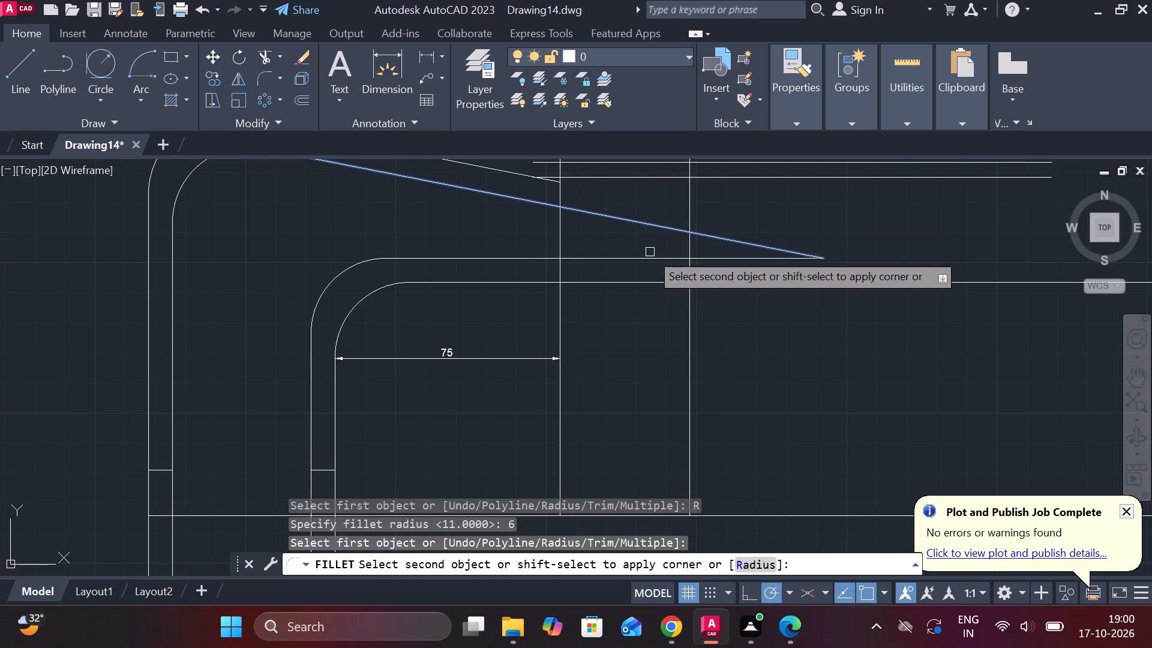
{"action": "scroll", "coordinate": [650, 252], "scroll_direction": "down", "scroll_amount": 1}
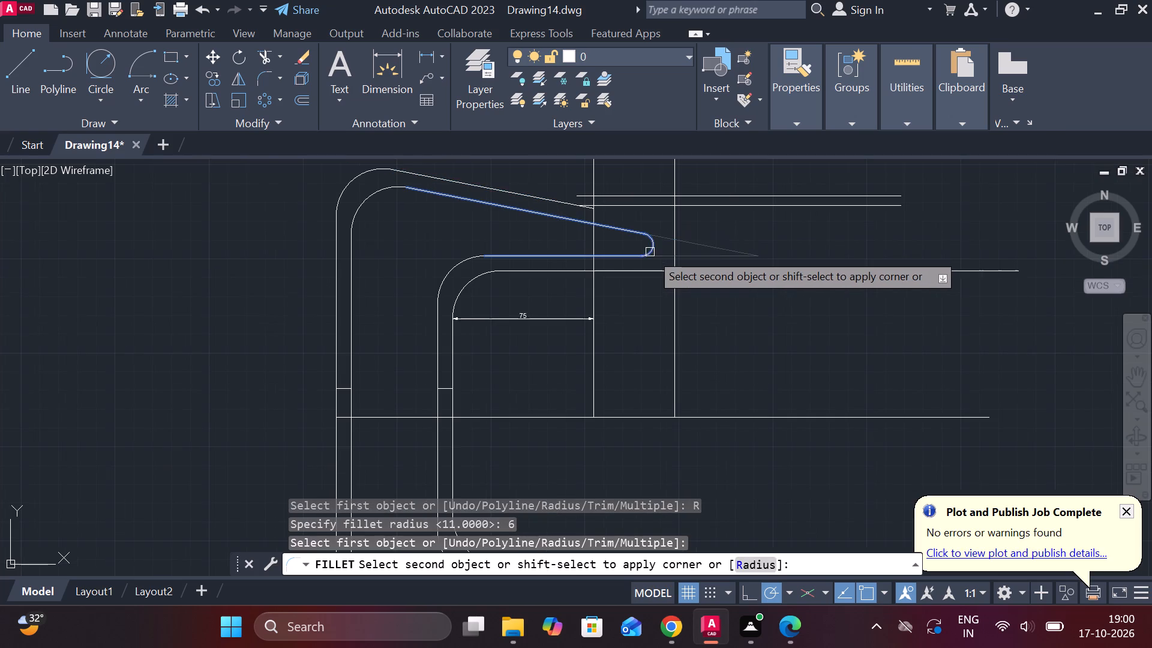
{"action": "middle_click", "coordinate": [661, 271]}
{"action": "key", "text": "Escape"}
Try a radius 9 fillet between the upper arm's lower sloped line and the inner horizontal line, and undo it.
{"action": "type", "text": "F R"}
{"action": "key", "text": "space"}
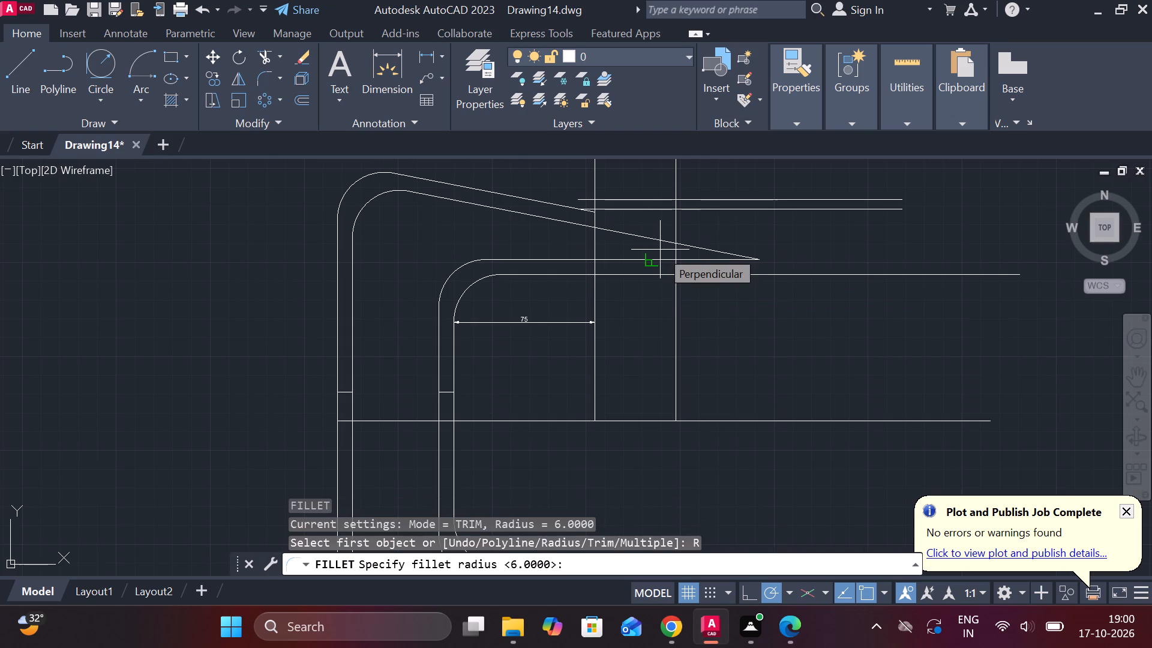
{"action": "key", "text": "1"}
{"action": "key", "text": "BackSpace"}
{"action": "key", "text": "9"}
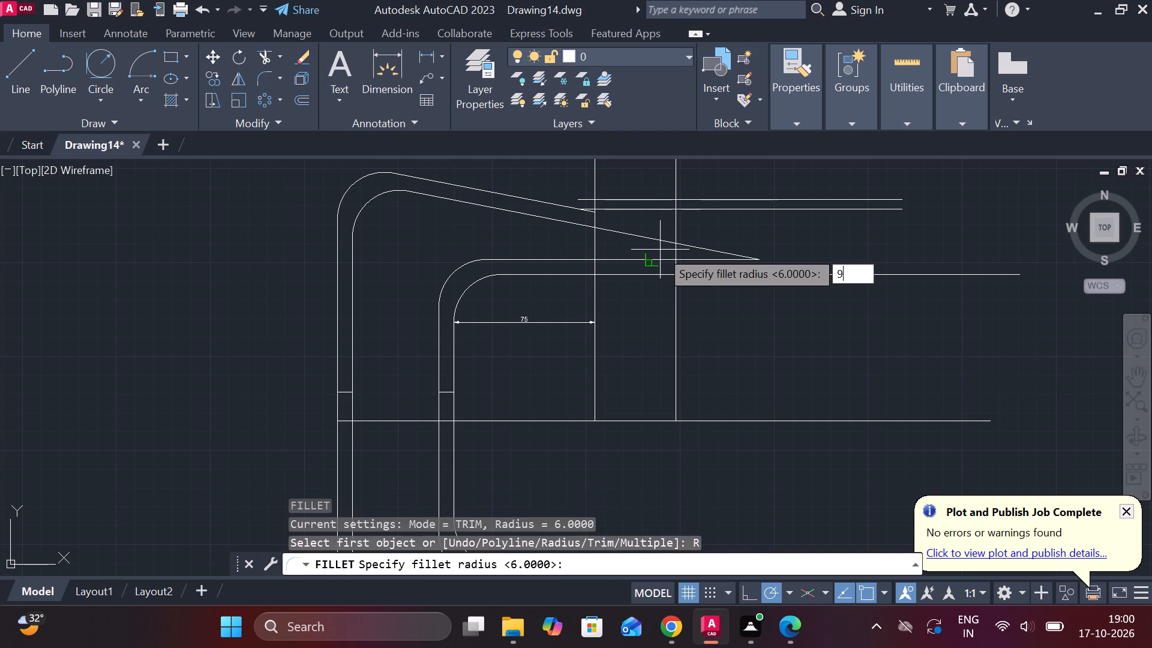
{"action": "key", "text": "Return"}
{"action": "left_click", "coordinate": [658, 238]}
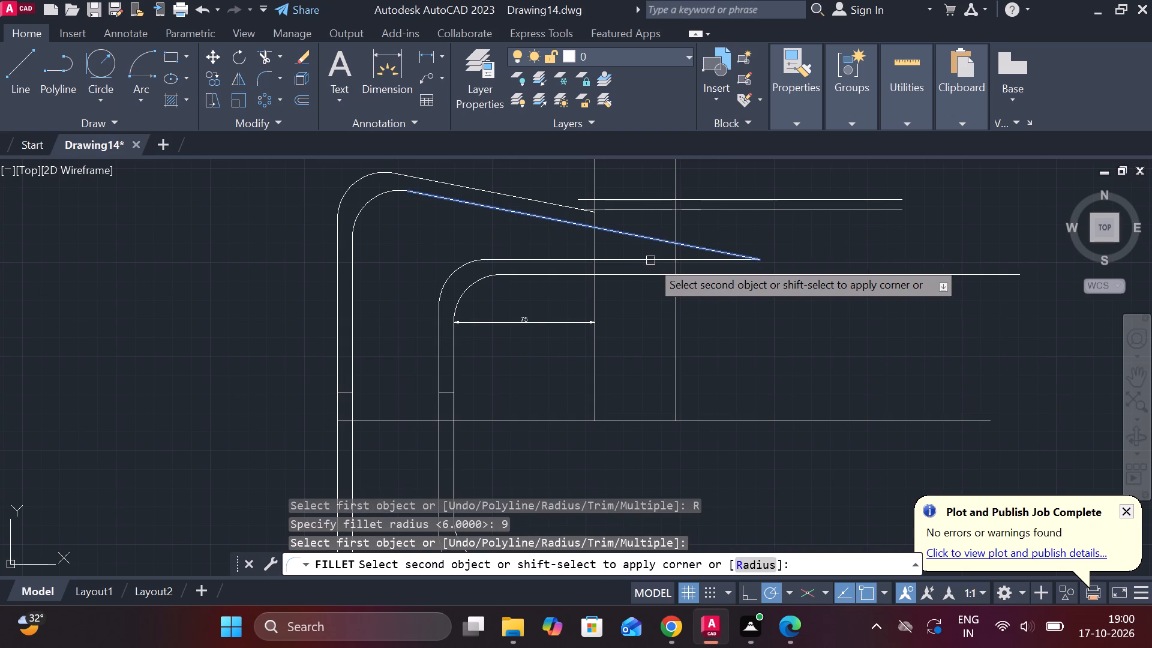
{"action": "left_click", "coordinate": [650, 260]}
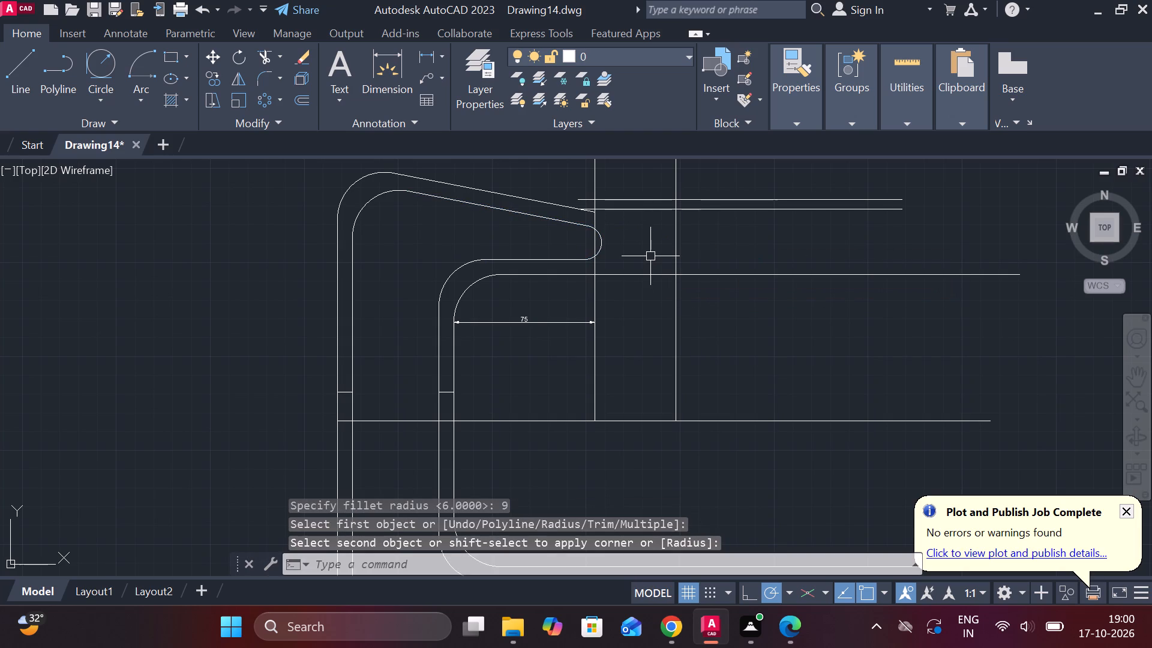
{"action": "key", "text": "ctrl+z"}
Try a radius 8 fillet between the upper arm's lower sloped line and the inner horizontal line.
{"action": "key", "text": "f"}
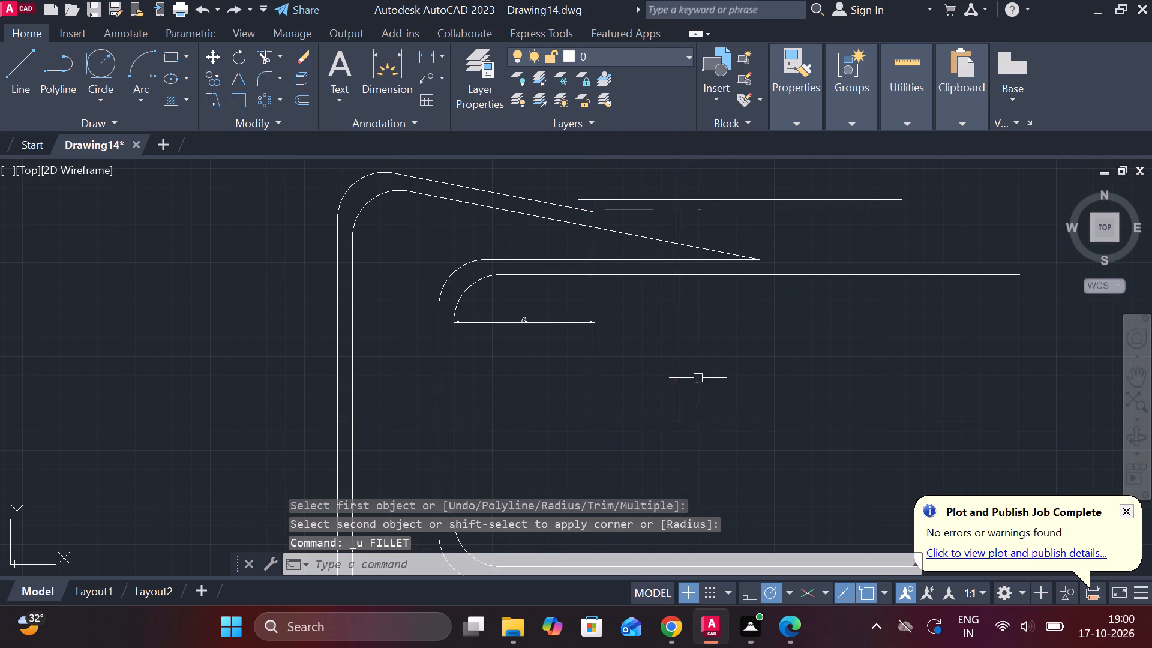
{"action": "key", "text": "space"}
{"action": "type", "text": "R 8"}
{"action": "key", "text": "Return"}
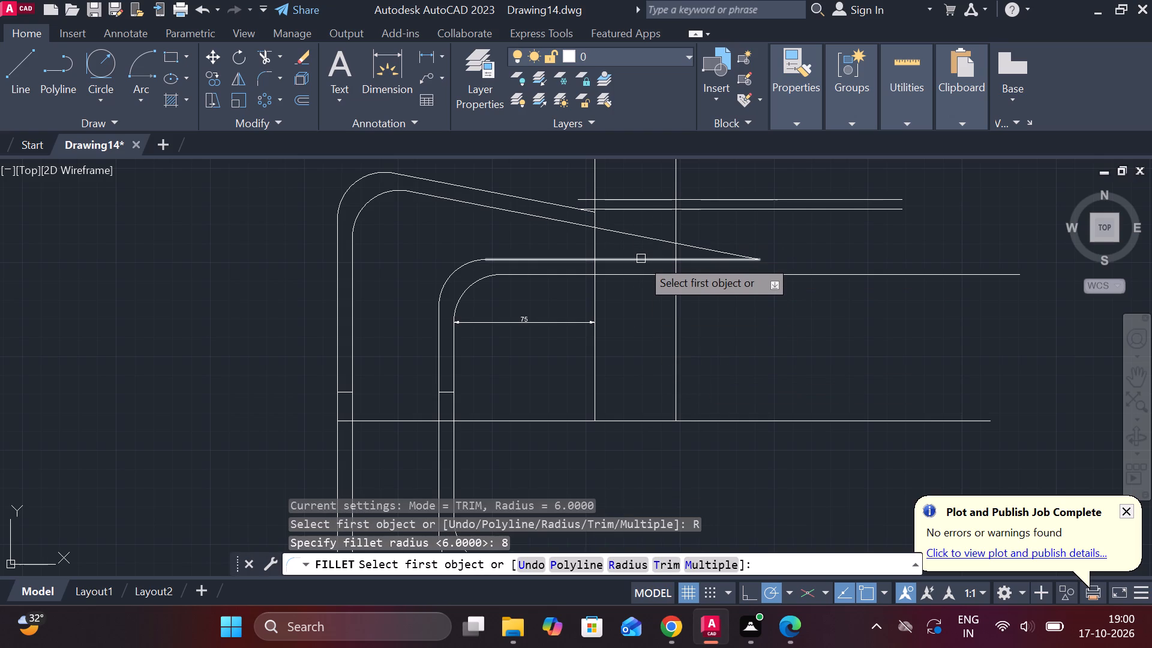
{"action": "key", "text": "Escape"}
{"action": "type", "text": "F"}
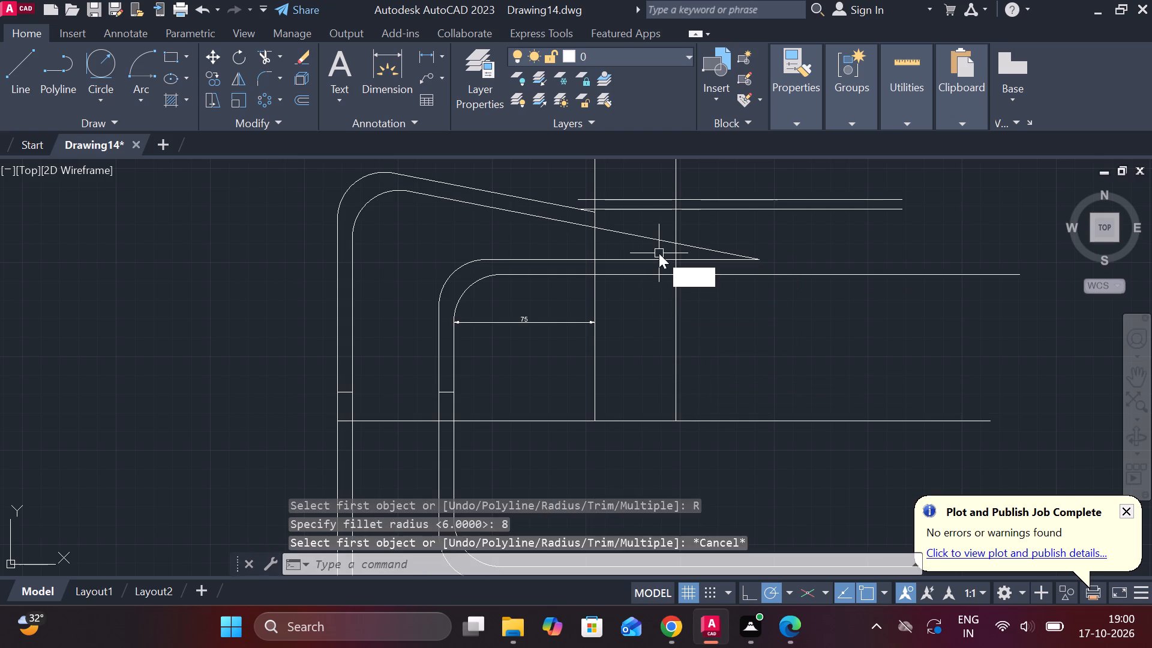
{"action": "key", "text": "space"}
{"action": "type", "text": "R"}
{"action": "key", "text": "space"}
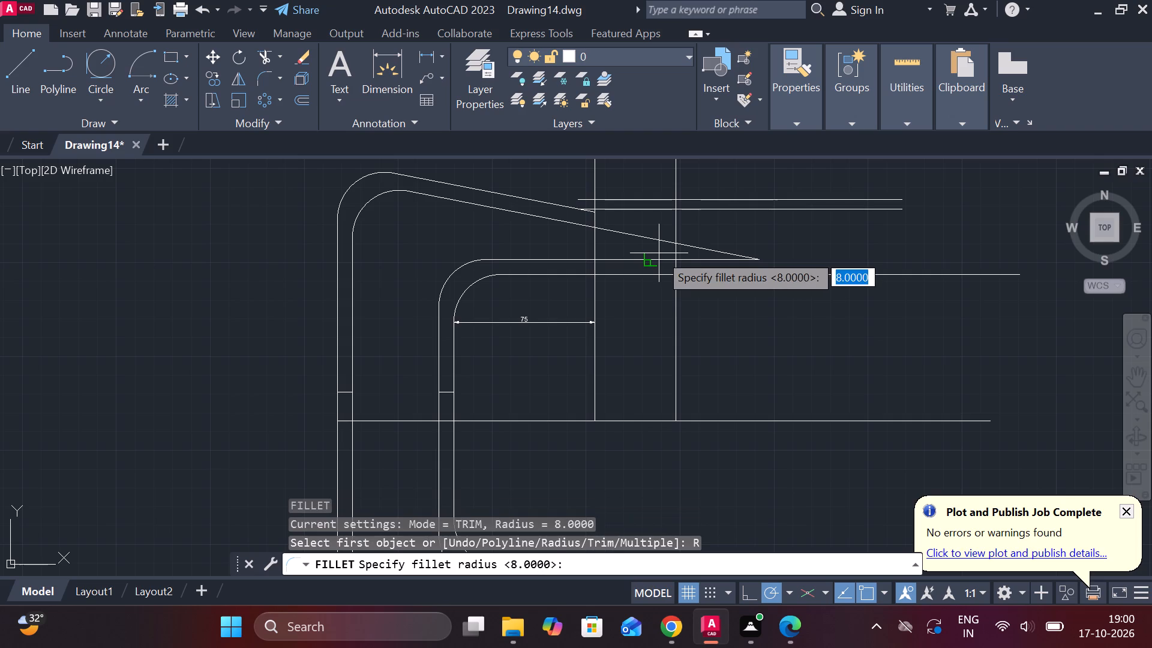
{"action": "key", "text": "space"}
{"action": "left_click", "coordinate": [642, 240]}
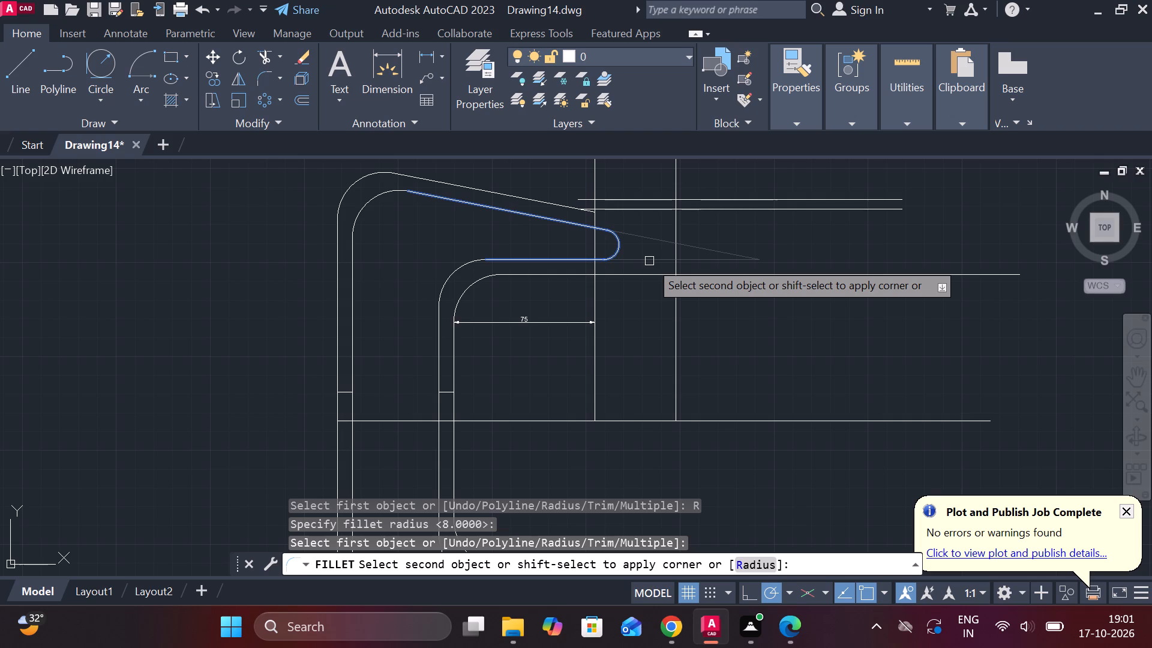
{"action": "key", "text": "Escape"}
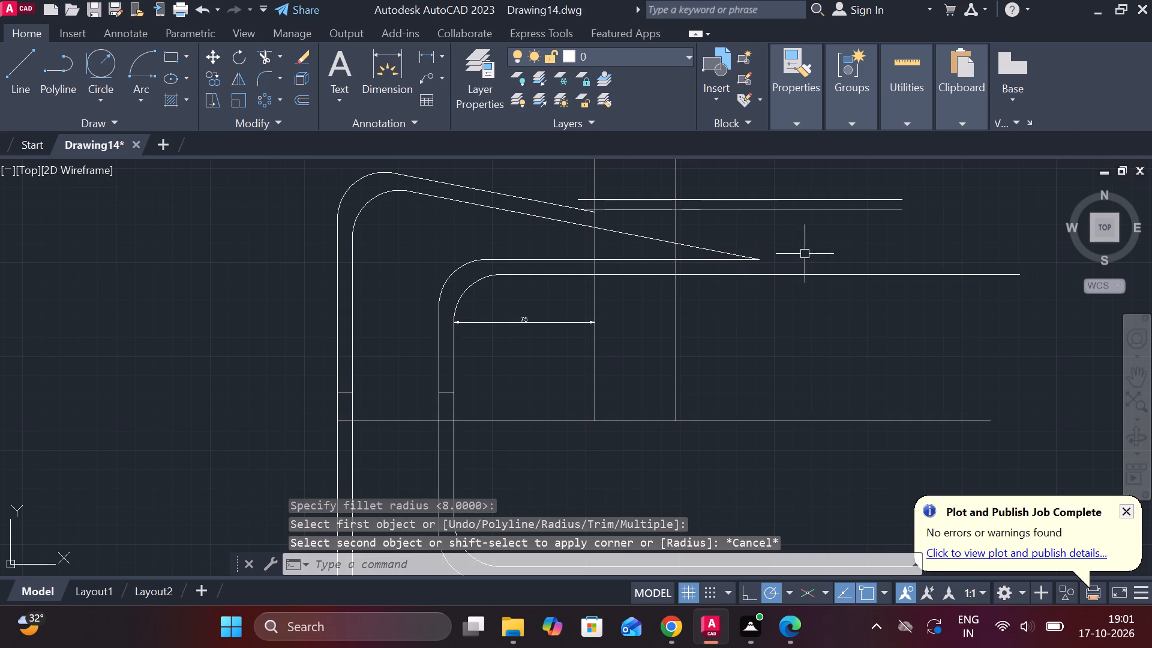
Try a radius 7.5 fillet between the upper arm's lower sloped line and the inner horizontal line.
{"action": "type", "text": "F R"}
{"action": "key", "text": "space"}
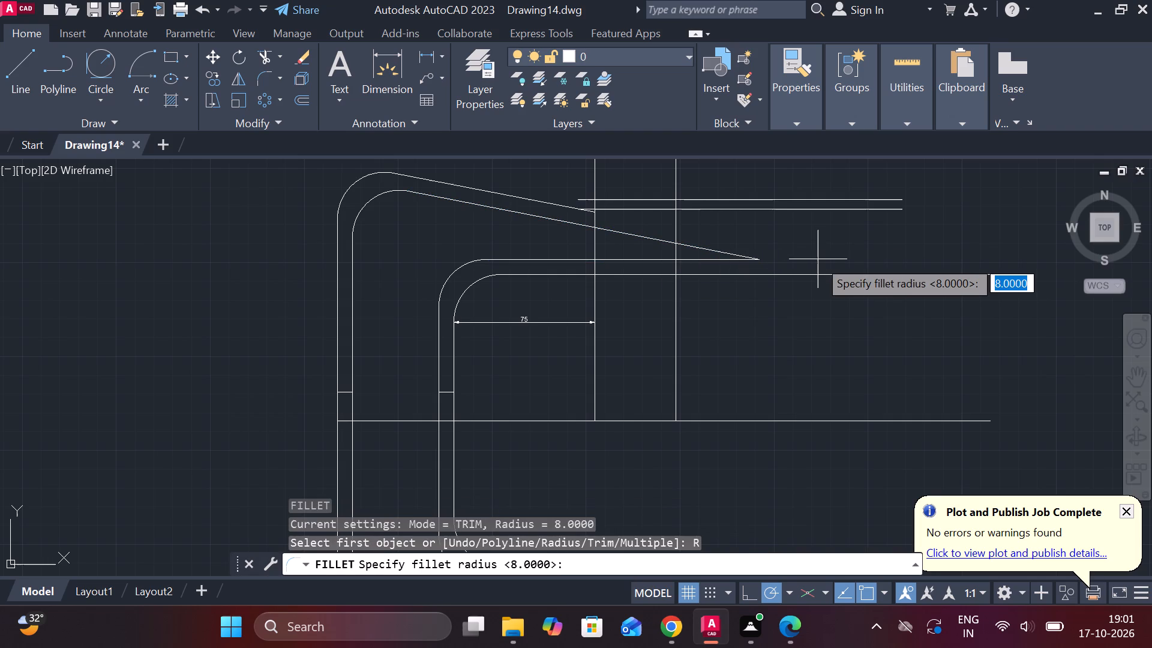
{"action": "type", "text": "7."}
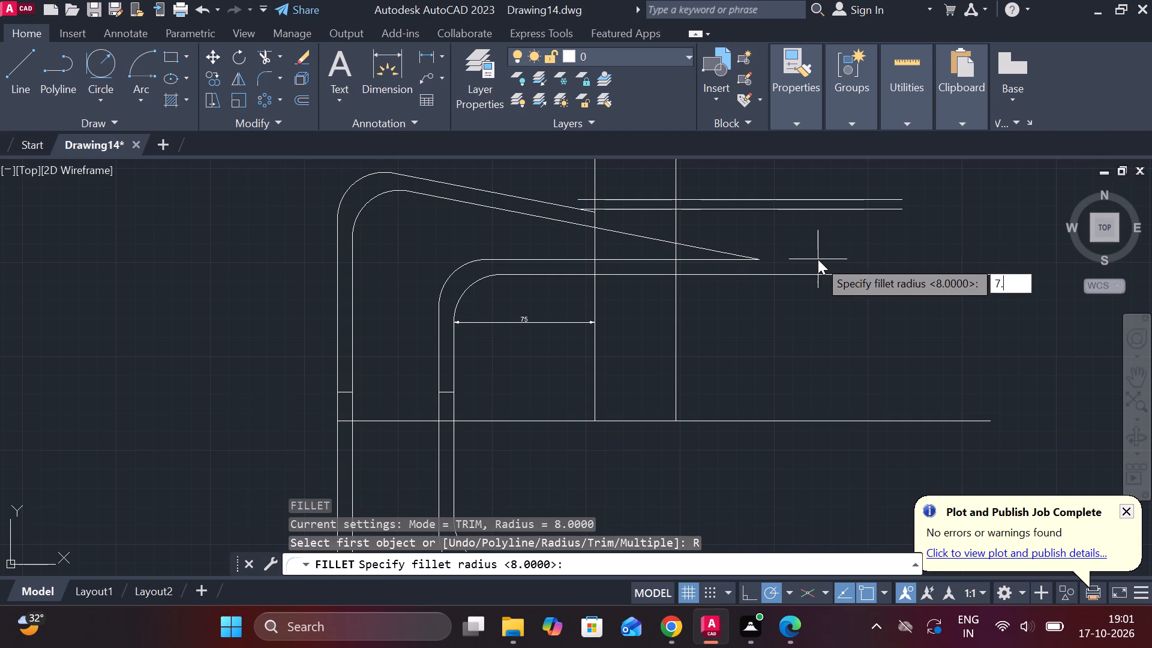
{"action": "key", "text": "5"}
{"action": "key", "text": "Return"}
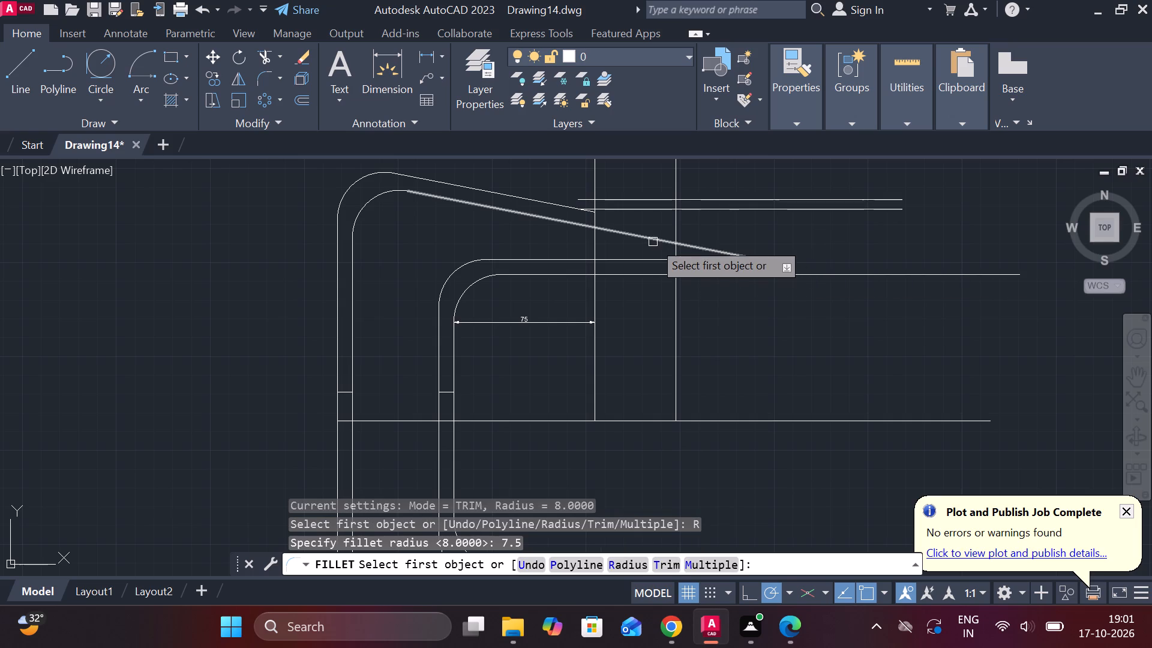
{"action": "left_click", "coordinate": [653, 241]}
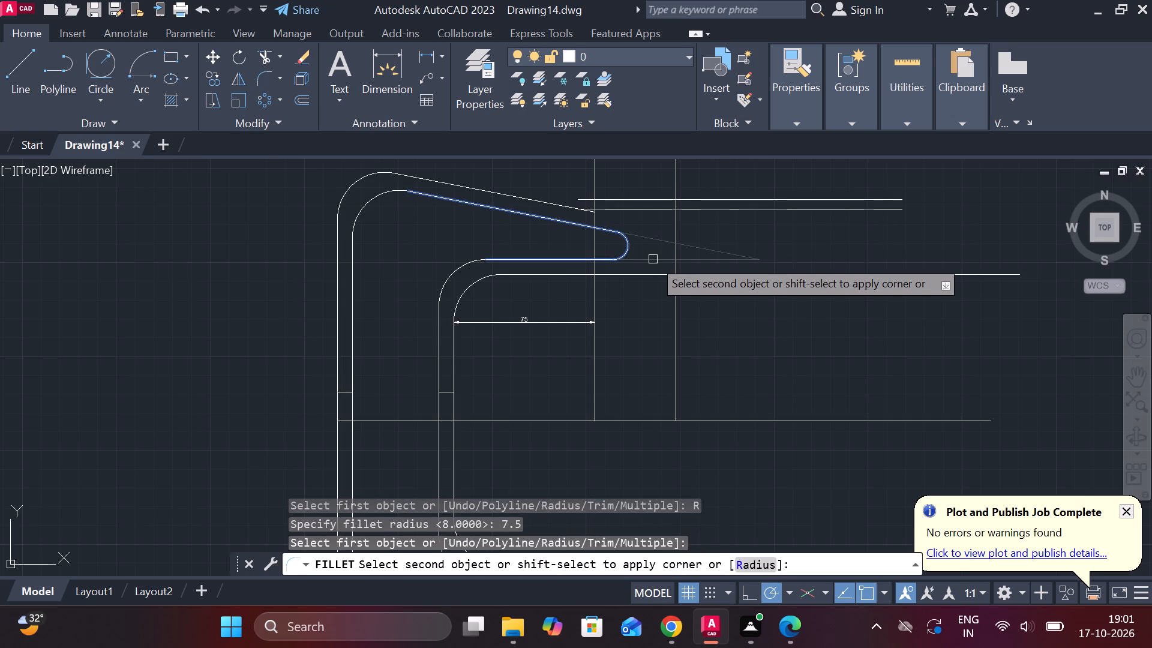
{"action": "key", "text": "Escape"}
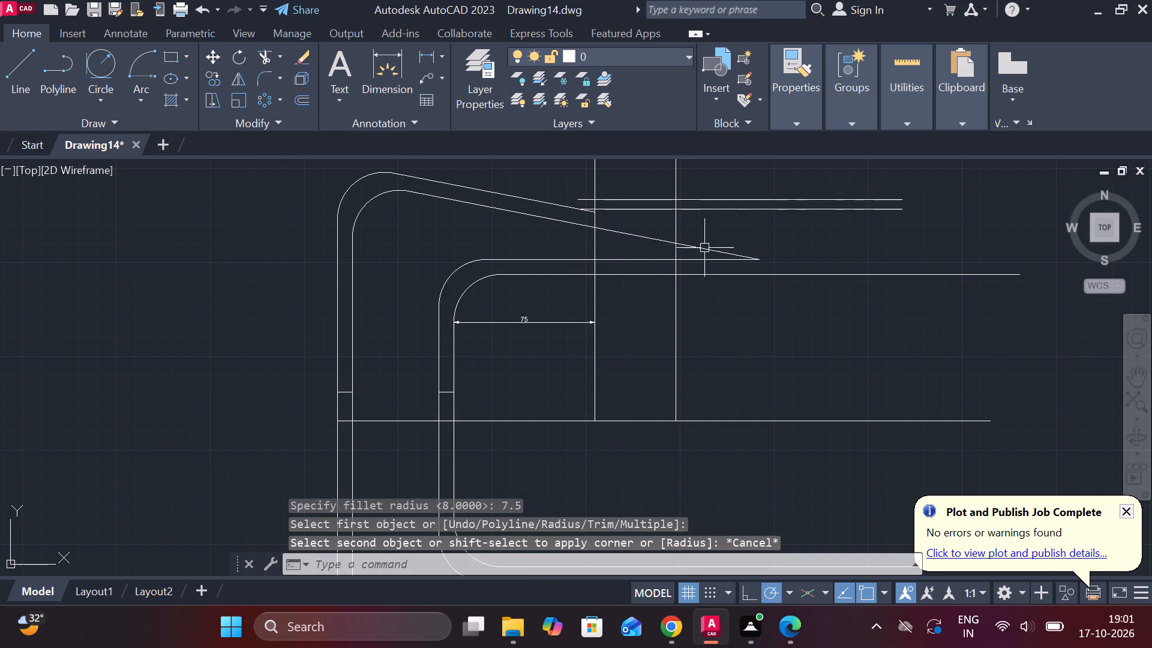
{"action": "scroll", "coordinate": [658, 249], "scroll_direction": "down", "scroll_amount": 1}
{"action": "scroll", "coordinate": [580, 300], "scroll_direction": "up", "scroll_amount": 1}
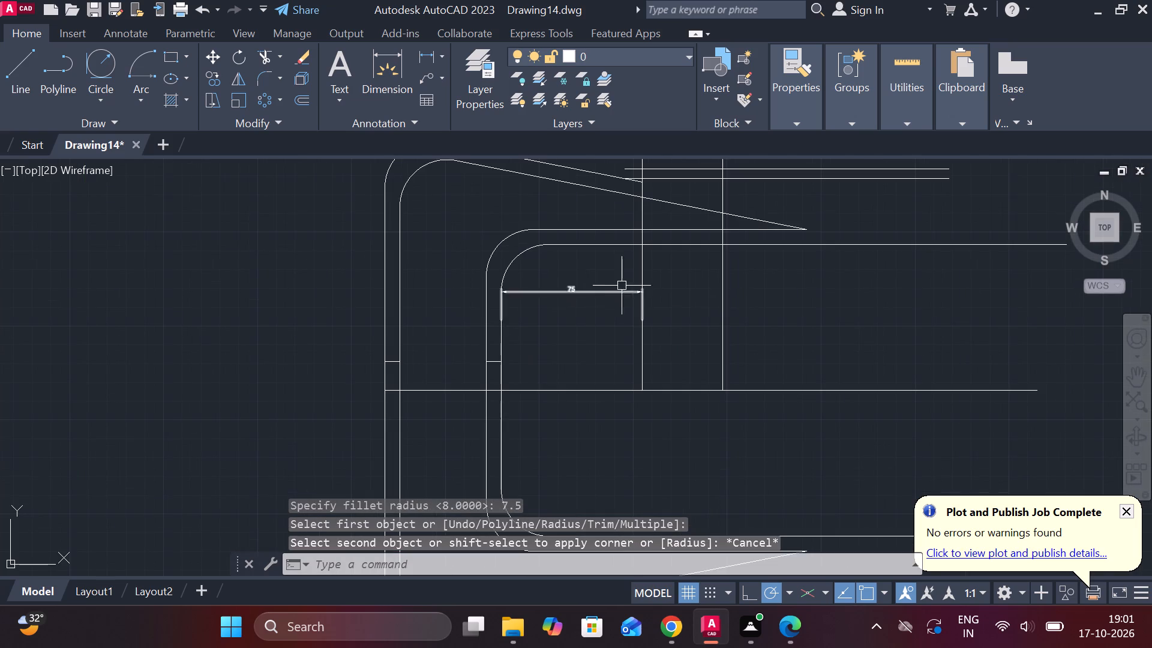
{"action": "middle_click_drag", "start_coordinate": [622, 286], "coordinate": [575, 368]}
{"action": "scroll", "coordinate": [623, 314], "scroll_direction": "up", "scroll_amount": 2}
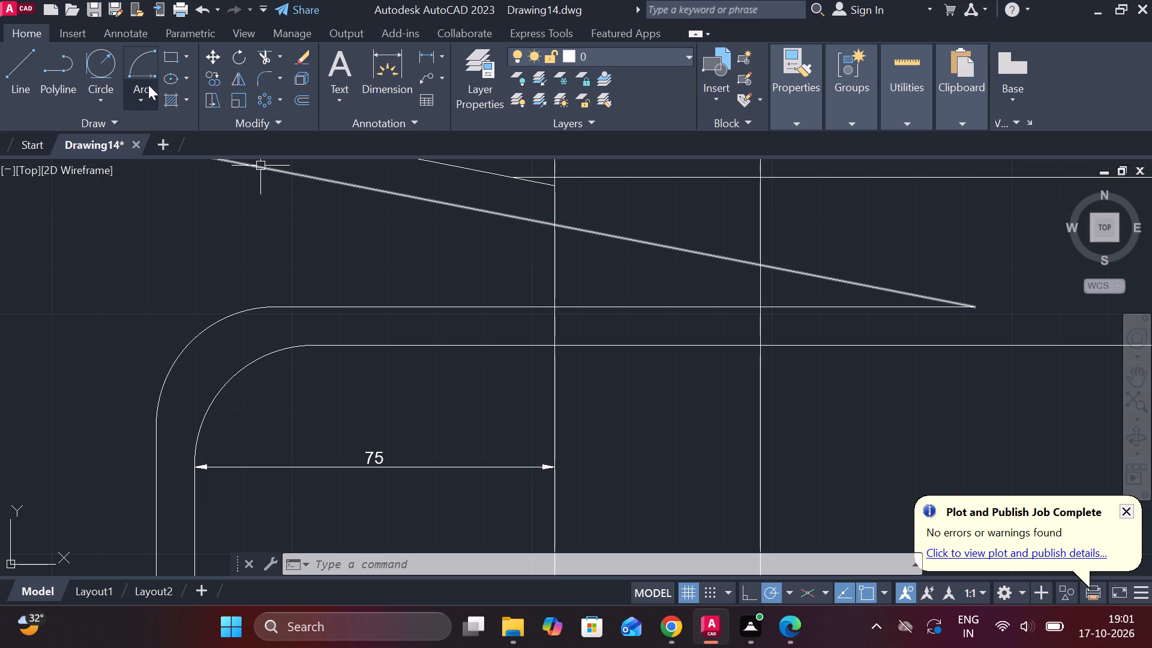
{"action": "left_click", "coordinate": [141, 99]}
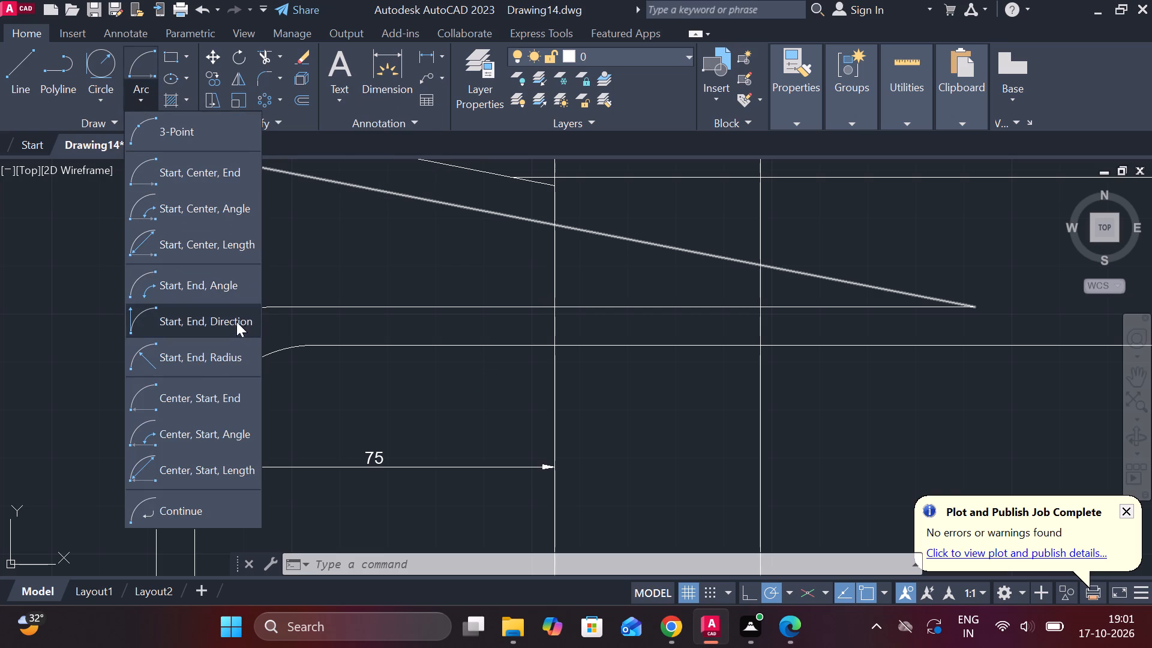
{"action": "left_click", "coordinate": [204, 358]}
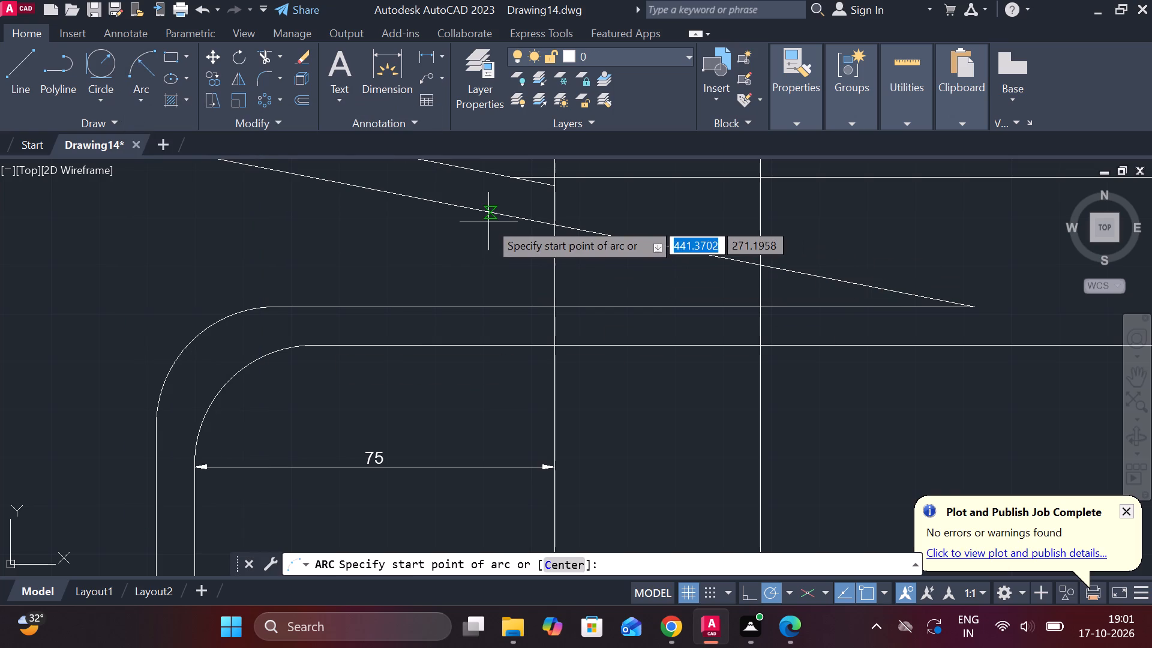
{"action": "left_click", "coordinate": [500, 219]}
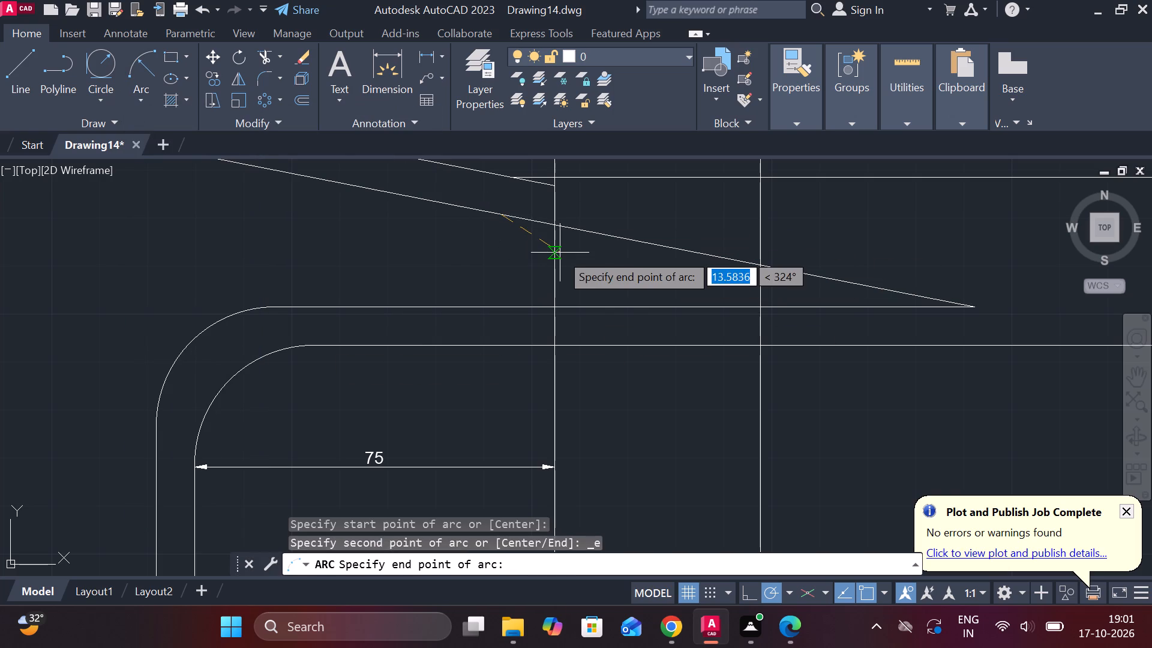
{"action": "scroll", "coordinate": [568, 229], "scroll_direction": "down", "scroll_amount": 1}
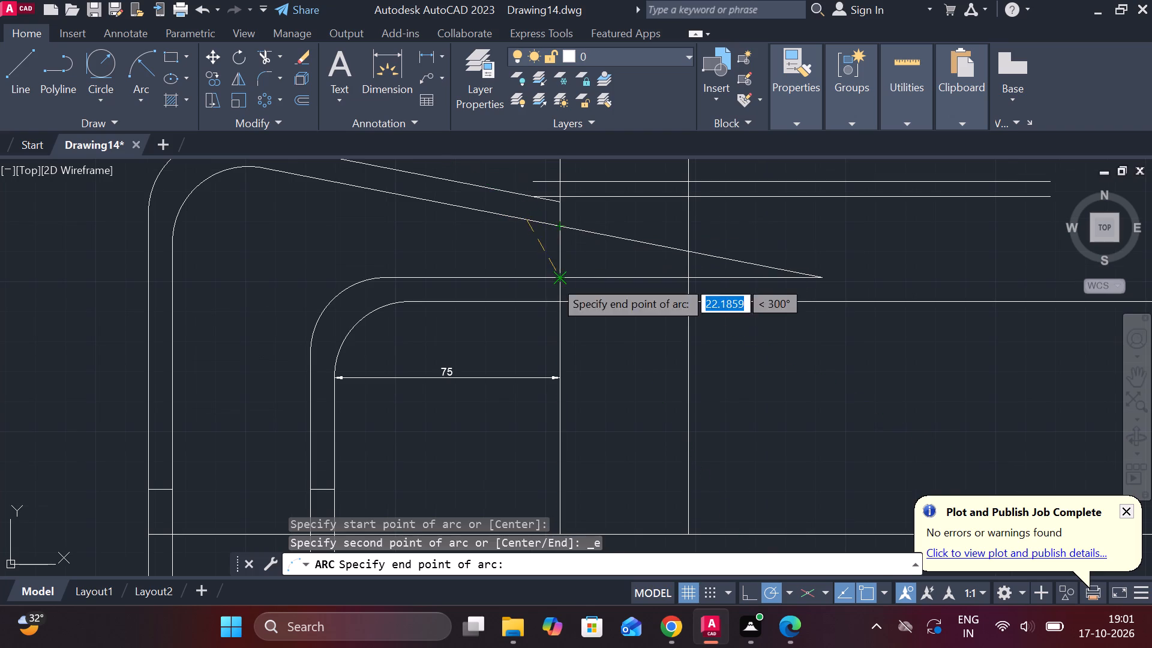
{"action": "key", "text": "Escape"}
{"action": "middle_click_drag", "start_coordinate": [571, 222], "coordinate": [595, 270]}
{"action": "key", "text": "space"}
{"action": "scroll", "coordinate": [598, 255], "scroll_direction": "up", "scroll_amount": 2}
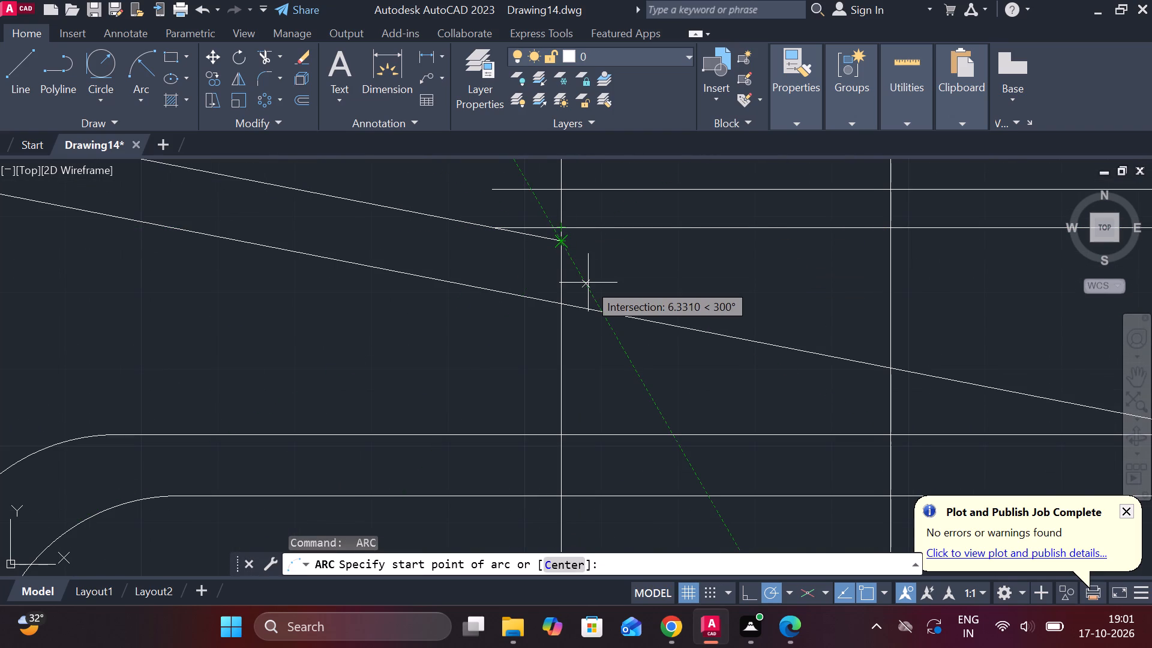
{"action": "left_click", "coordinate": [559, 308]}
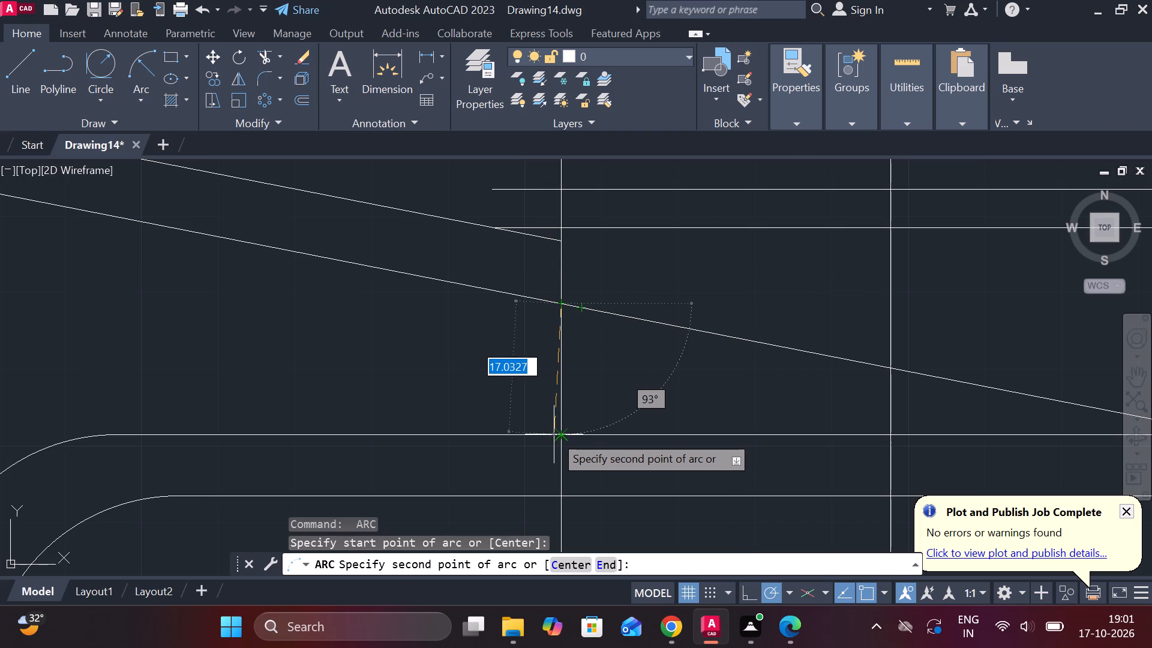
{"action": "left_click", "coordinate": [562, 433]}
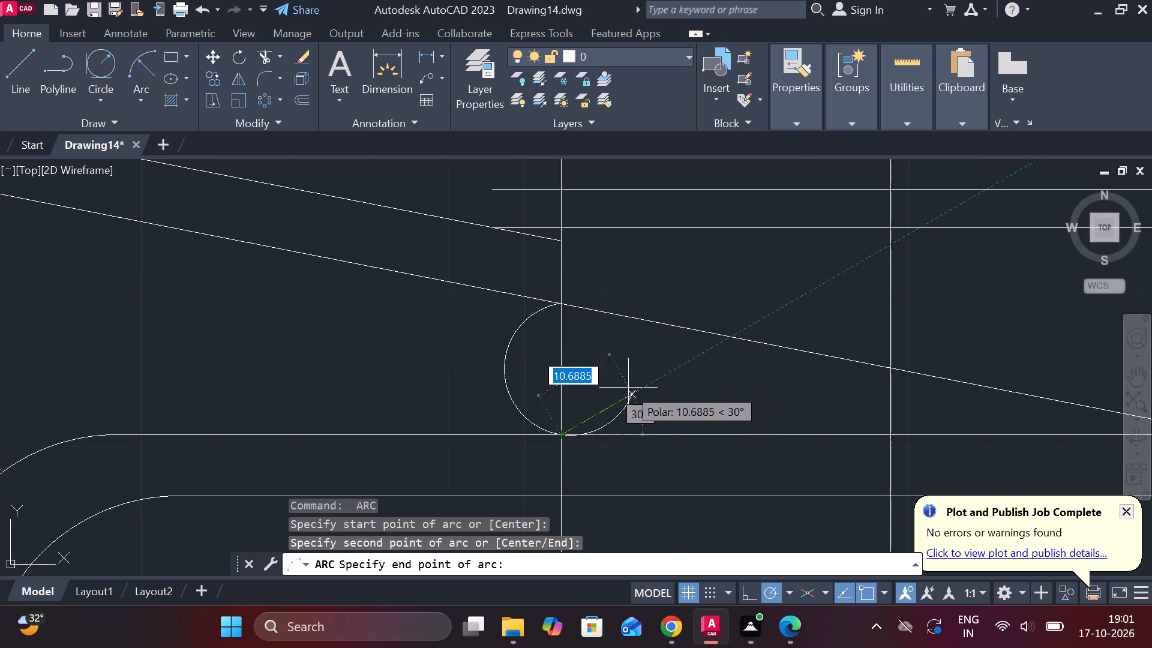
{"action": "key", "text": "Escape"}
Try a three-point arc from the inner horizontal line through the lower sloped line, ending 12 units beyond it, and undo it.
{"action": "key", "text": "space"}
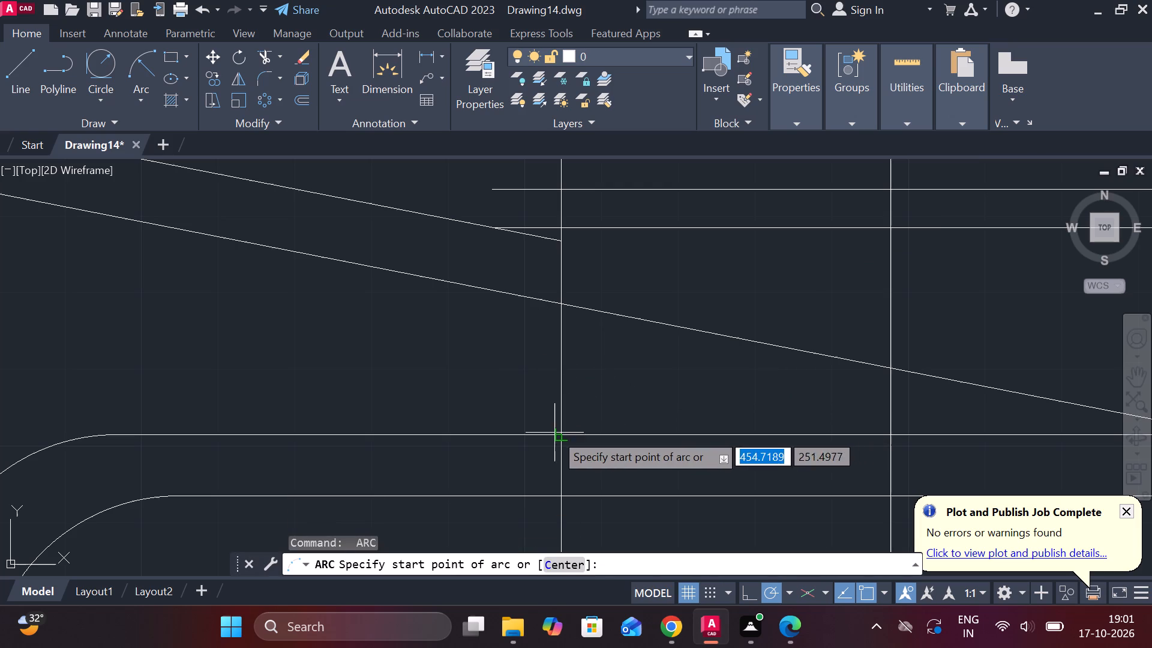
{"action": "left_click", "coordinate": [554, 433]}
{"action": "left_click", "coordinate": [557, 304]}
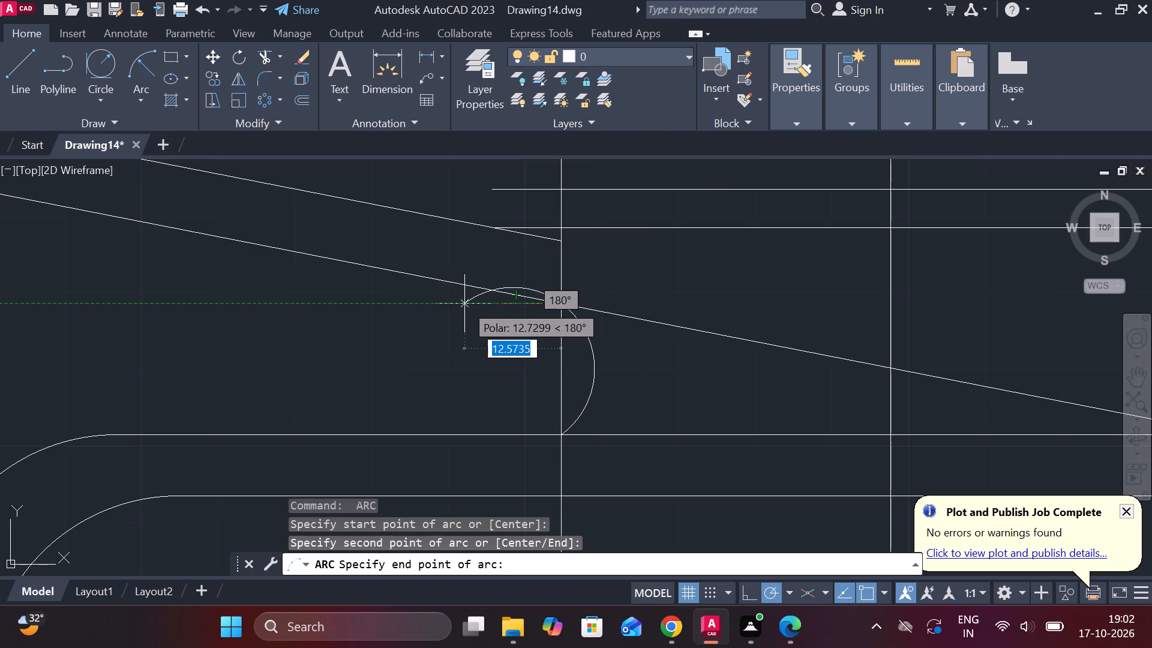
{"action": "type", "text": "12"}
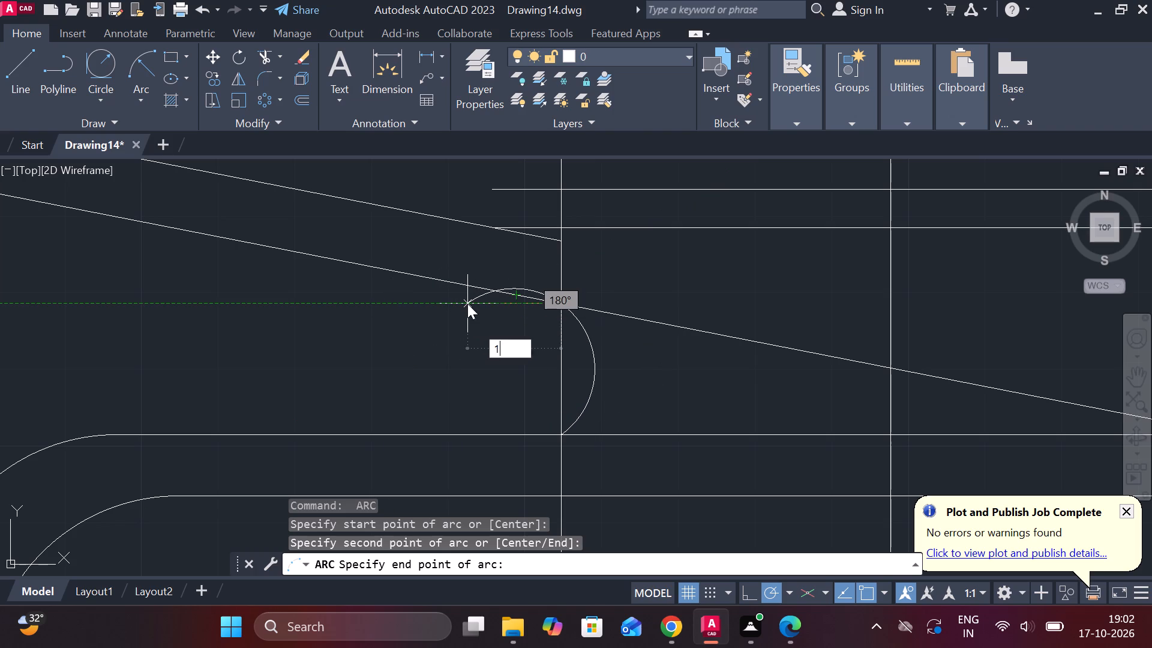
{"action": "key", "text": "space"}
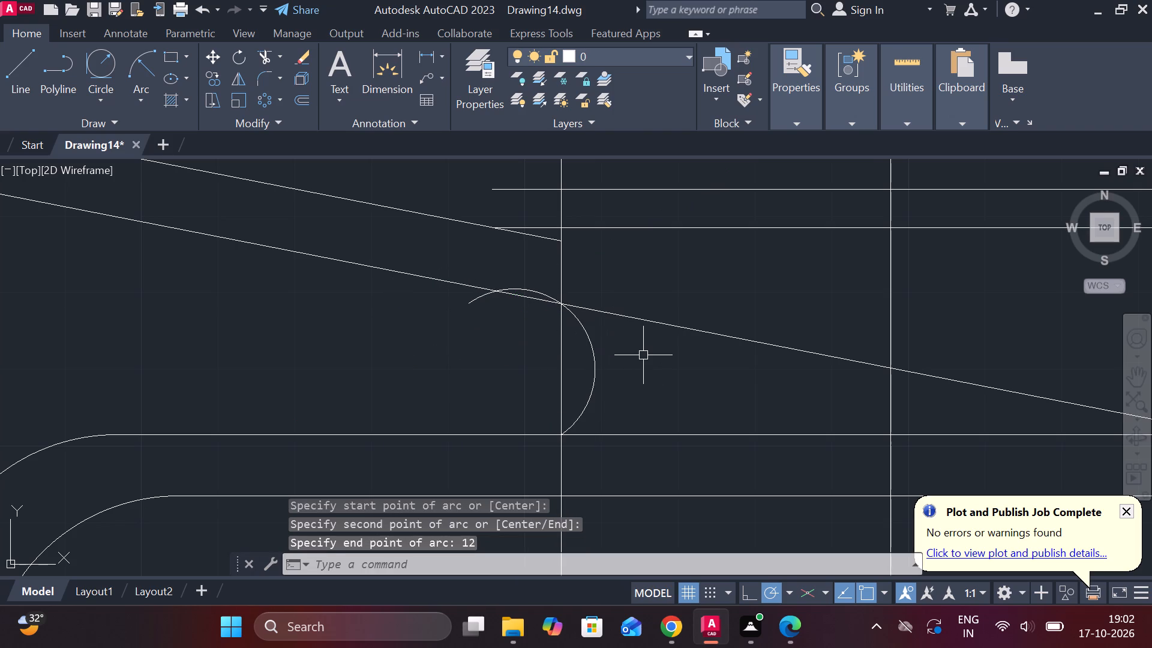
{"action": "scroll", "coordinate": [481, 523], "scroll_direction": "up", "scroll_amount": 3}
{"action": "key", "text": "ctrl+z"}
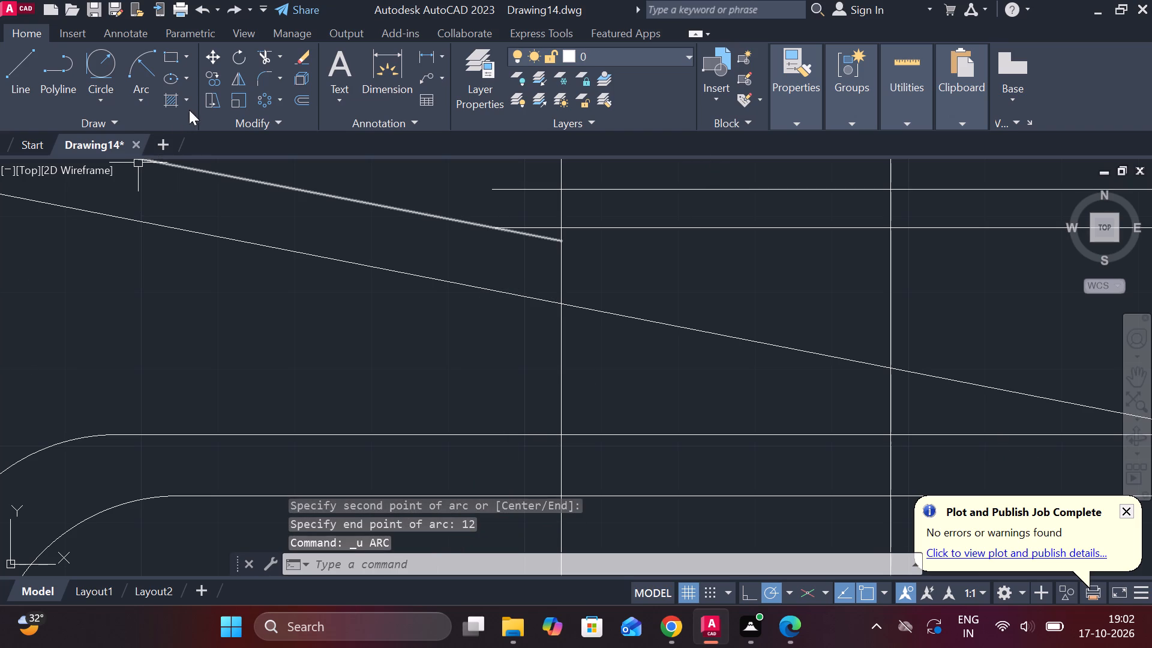
Draw a radius 12 arc by start, end and radius, joining the inner horizontal line to the lower sloped line at the 75-unit vertical line.
{"action": "left_click", "coordinate": [139, 64]}
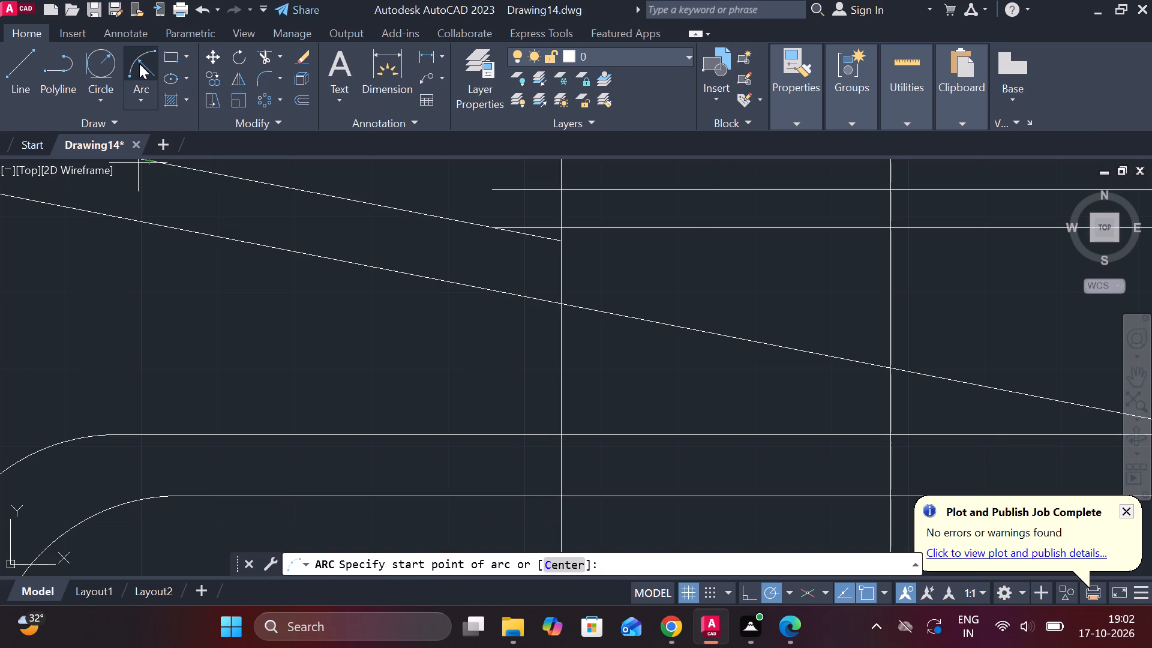
{"action": "left_click", "coordinate": [149, 105]}
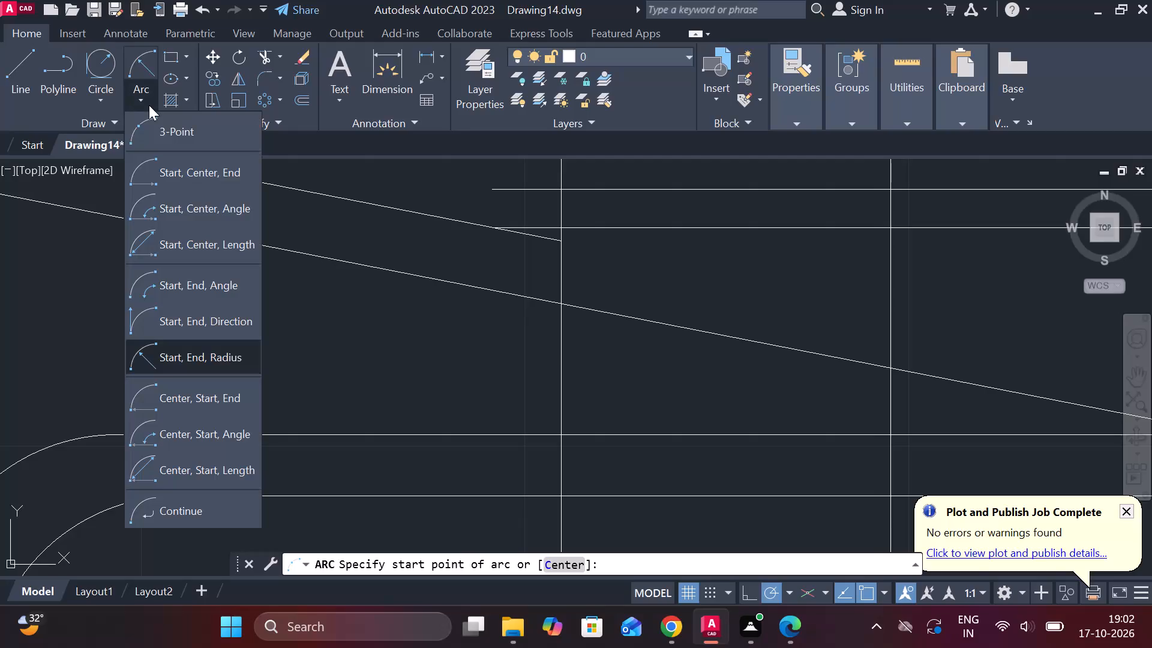
{"action": "left_click", "coordinate": [147, 72]}
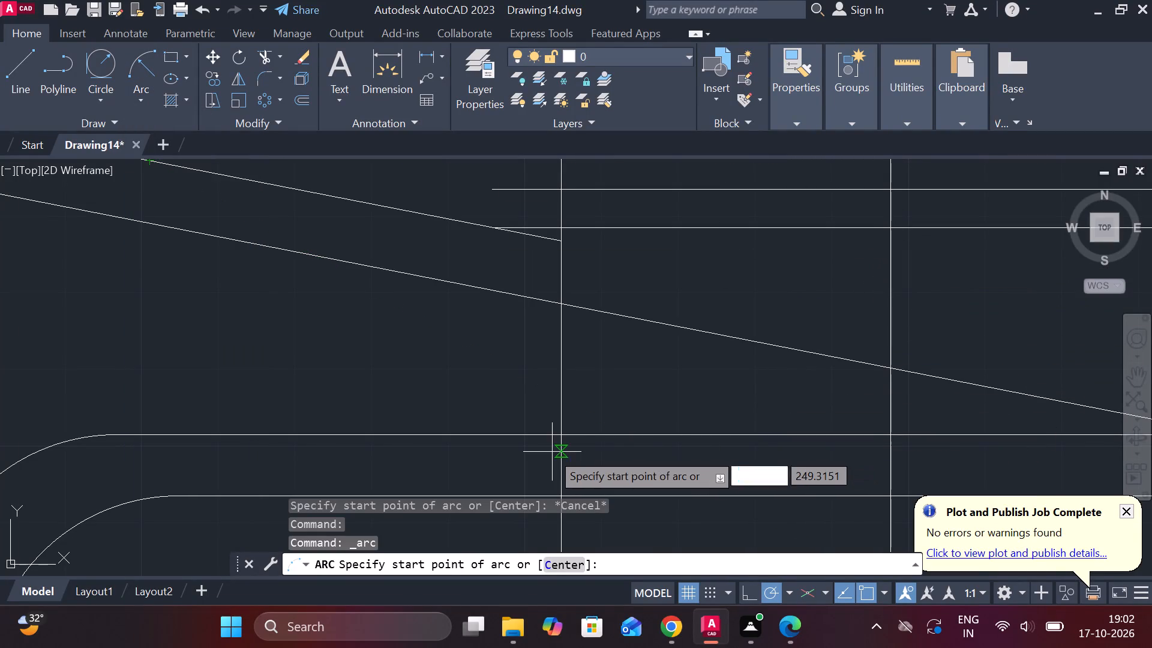
{"action": "left_click", "coordinate": [565, 435]}
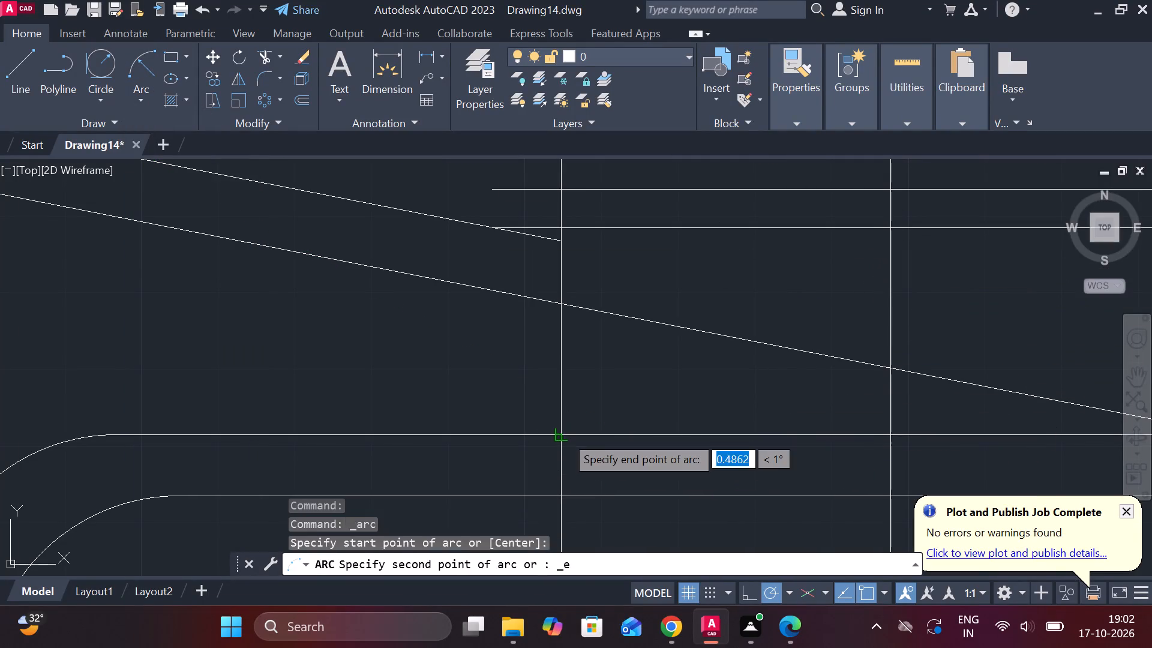
{"action": "left_click", "coordinate": [565, 307]}
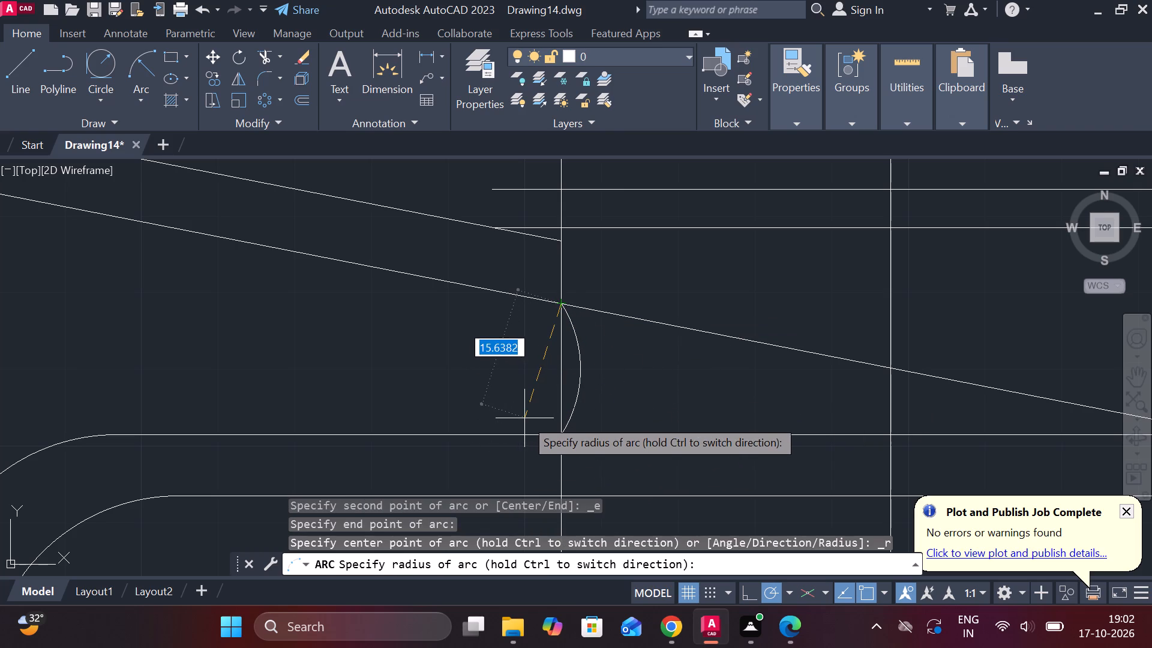
{"action": "type", "text": "122"}
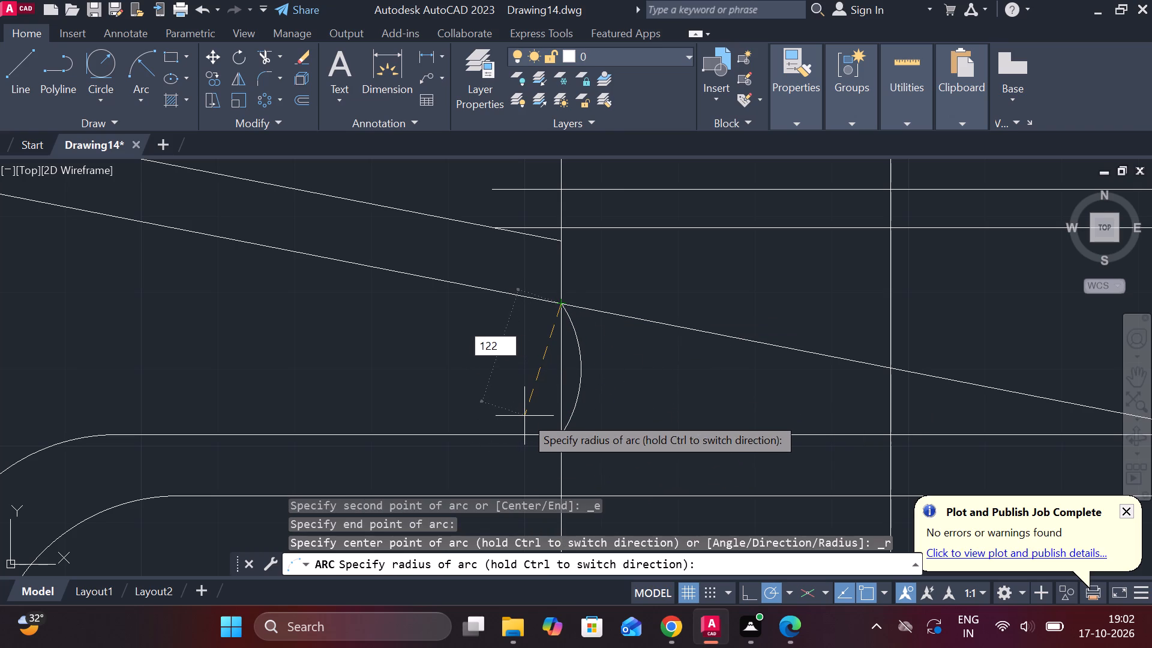
{"action": "key", "text": "equal"}
{"action": "key", "text": "BackSpace"}
{"action": "key", "text": "BackSpace"}
{"action": "key", "text": "space"}
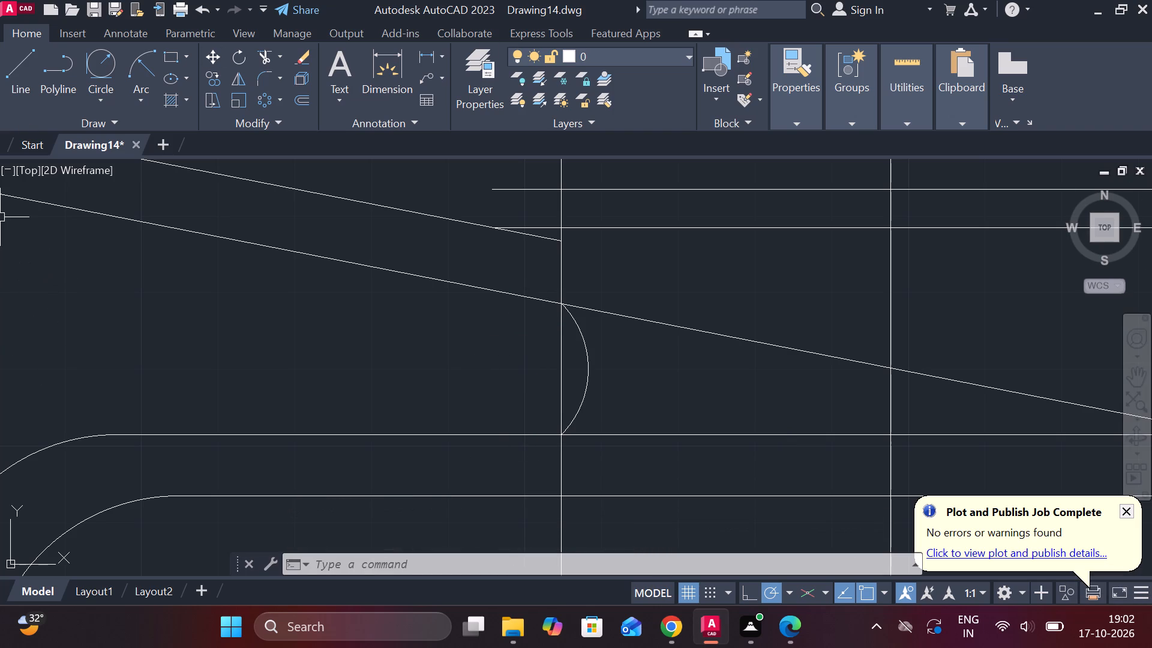
{"action": "scroll", "coordinate": [701, 394], "scroll_direction": "down", "scroll_amount": 1}
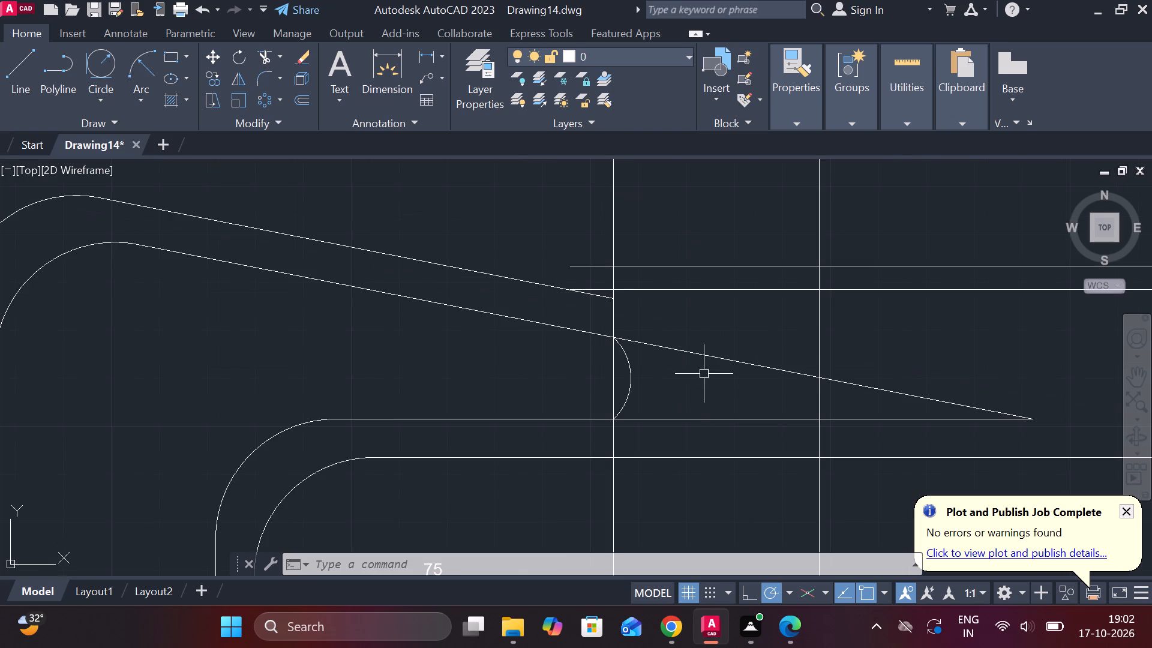
Check the radius of the arc at the upper arm's tip.
{"action": "scroll", "coordinate": [704, 373], "scroll_direction": "down", "scroll_amount": 1}
{"action": "scroll", "coordinate": [700, 367], "scroll_direction": "up", "scroll_amount": 2}
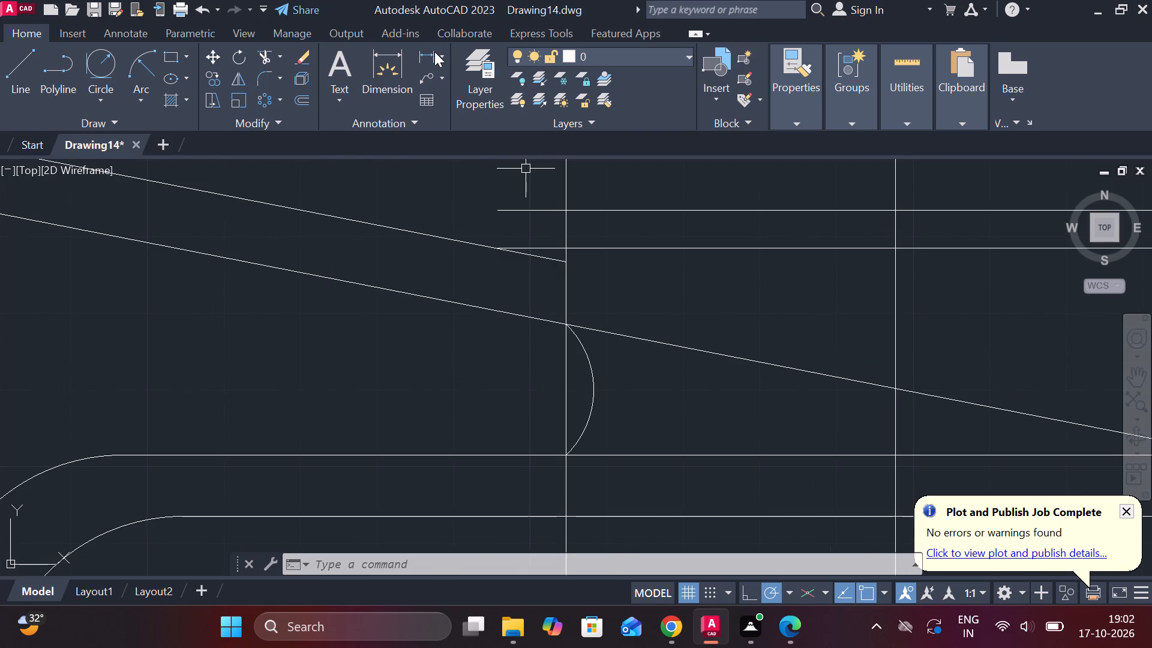
{"action": "left_click", "coordinate": [440, 53]}
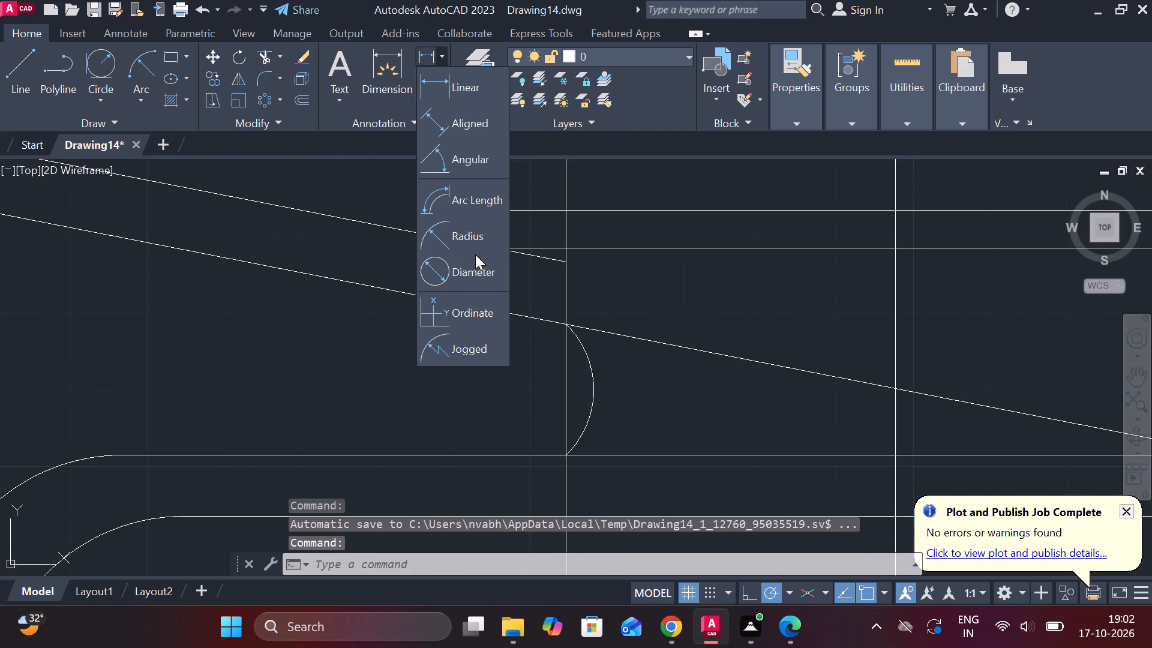
{"action": "left_click", "coordinate": [473, 241]}
{"action": "left_click", "coordinate": [594, 371]}
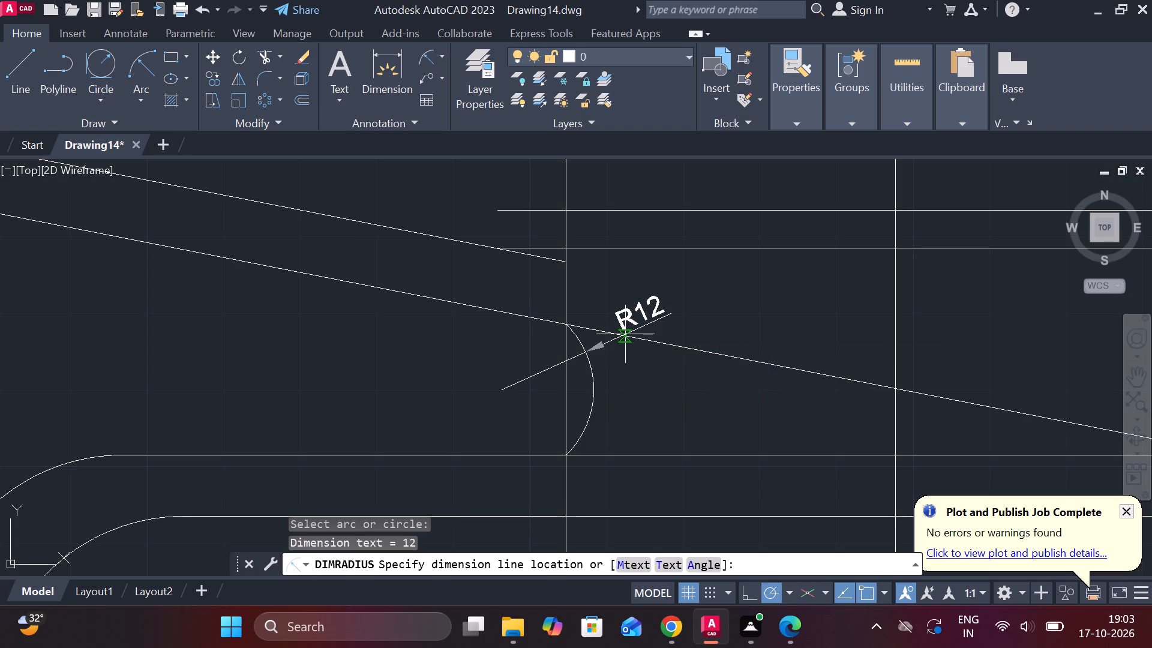
{"action": "key", "text": "Escape"}
Trim the upper arm's lower sloped line and inner horizontal line between the arc tip and the second vertical line.
{"action": "scroll", "coordinate": [625, 325], "scroll_direction": "down", "scroll_amount": 2}
{"action": "scroll", "coordinate": [625, 325], "scroll_direction": "up", "scroll_amount": 1}
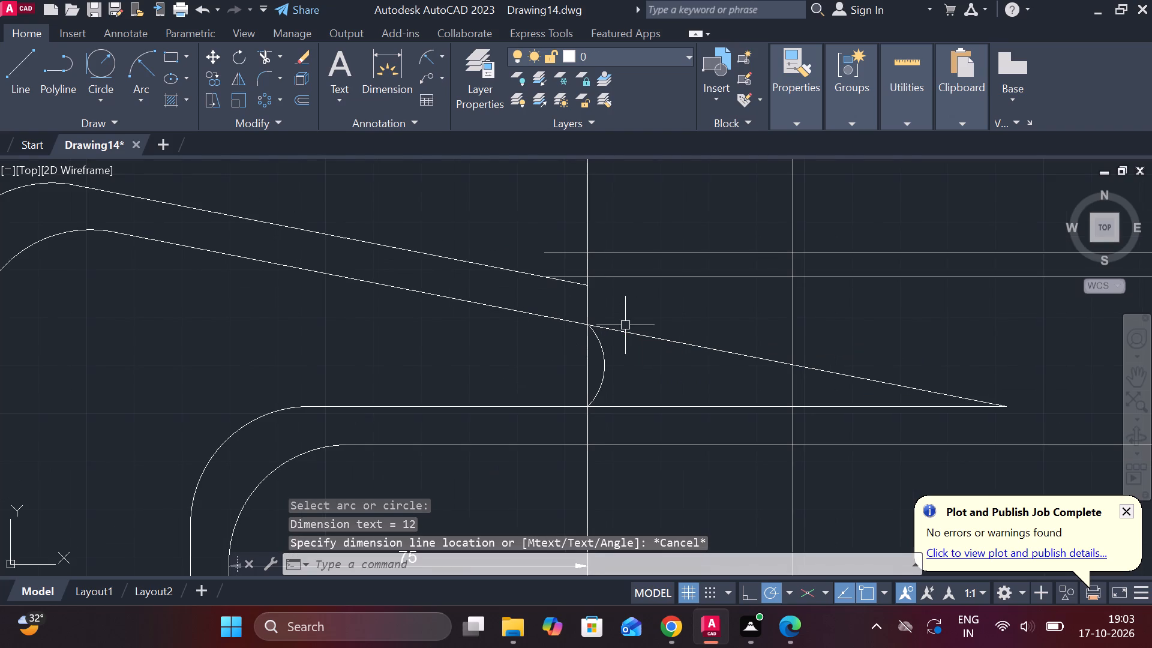
{"action": "scroll", "coordinate": [646, 353], "scroll_direction": "down", "scroll_amount": 3}
{"action": "middle_click_drag", "start_coordinate": [649, 367], "coordinate": [638, 341]}
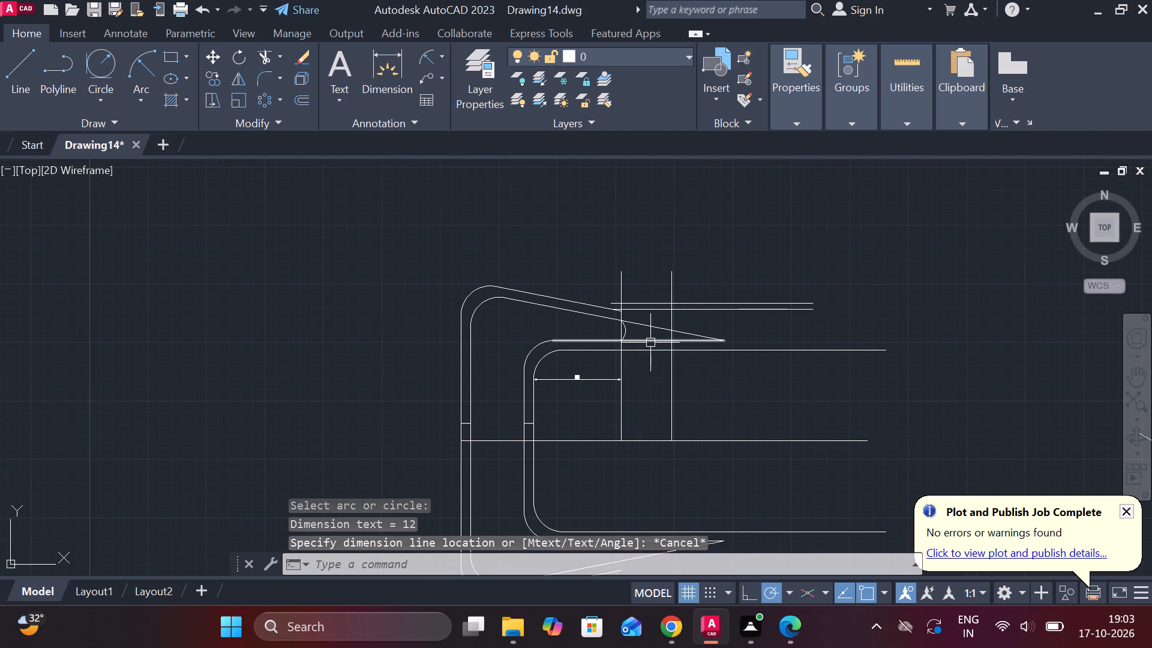
{"action": "scroll", "coordinate": [650, 343], "scroll_direction": "up", "scroll_amount": 3}
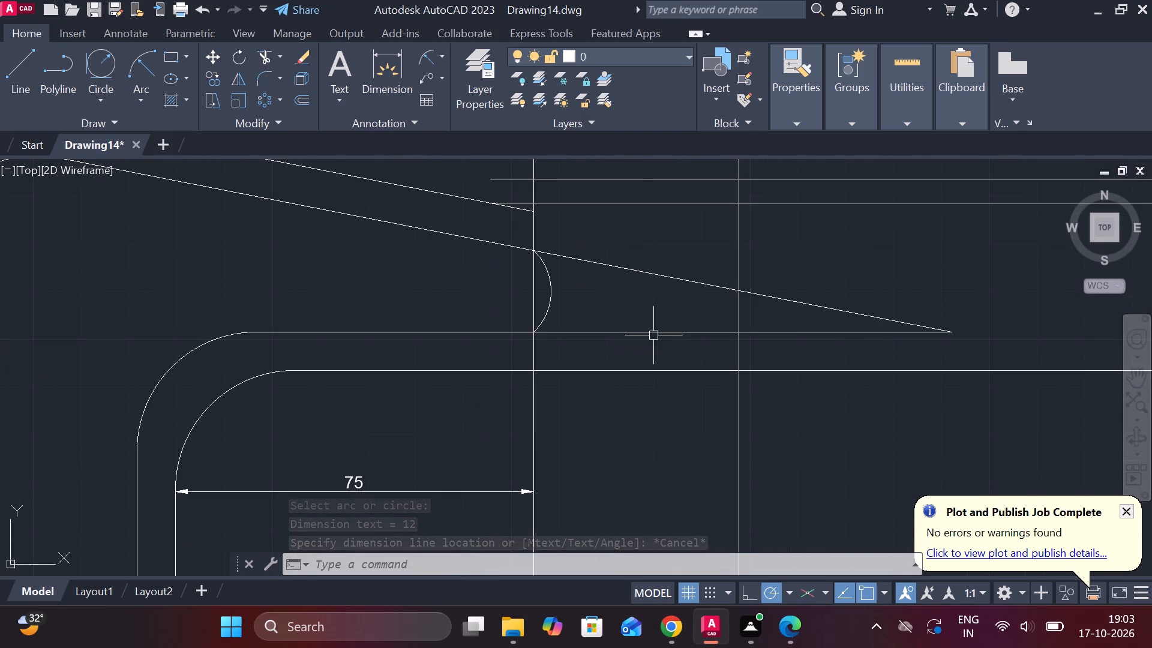
{"action": "type", "text": "TR"}
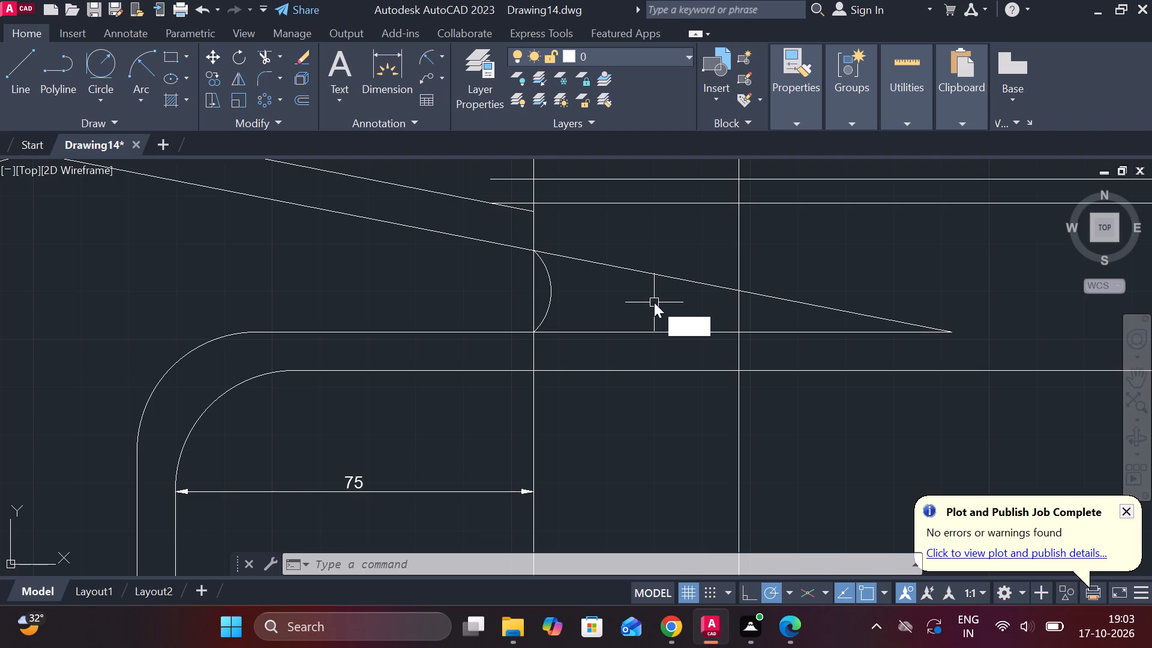
{"action": "key", "text": "space"}
{"action": "left_click", "coordinate": [643, 266]}
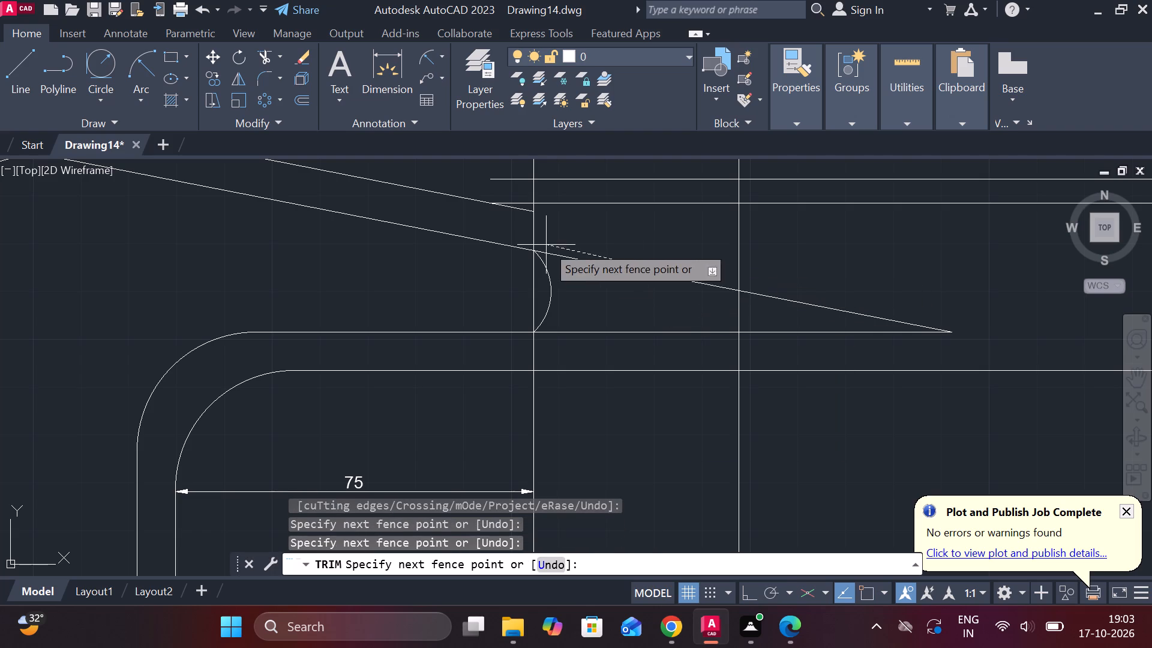
{"action": "left_click", "coordinate": [569, 258]}
{"action": "left_click", "coordinate": [583, 331]}
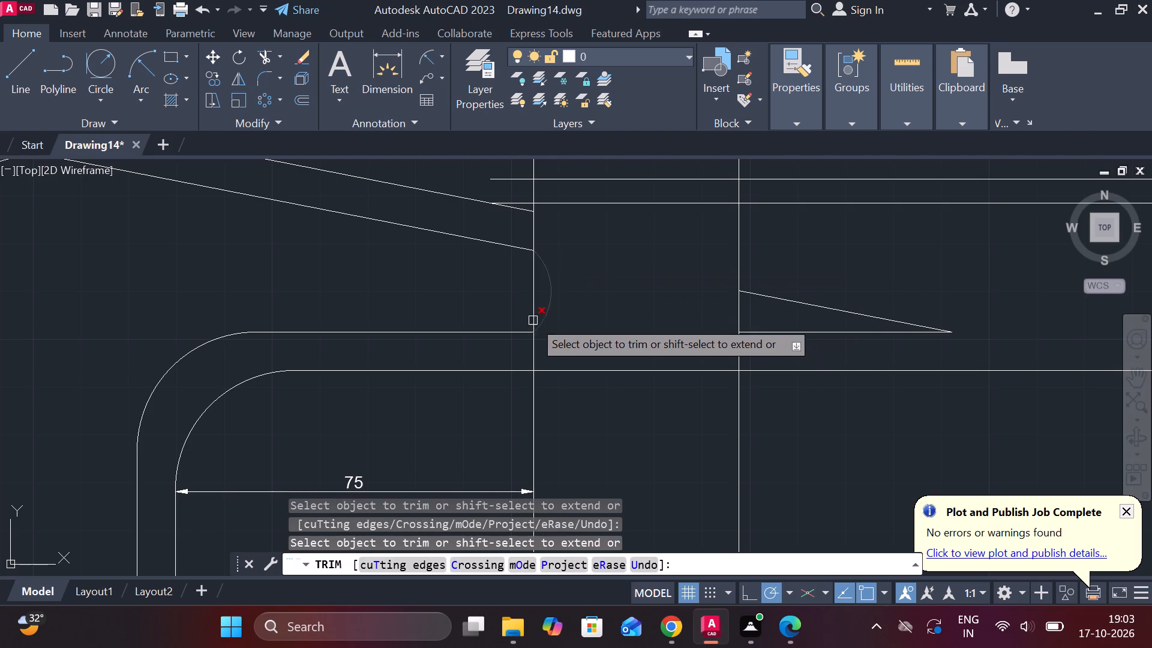
Trim the 75-unit vertical line across the arc tip's opening and across the gaps just above and below it.
{"action": "left_click", "coordinate": [532, 308]}
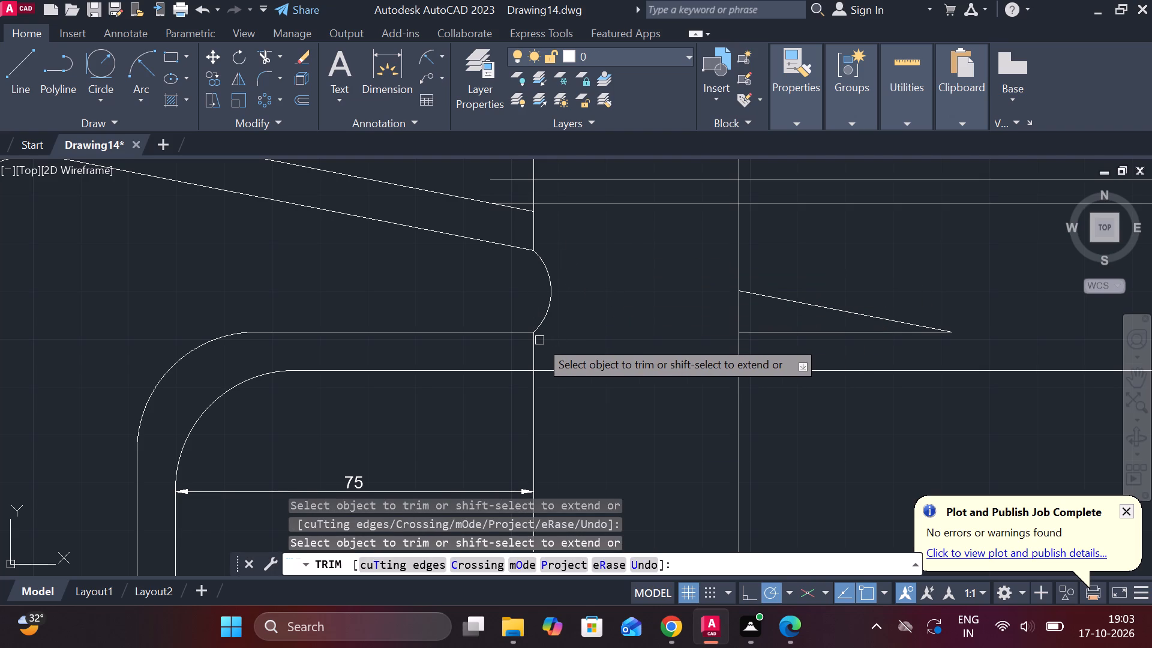
{"action": "left_click", "coordinate": [538, 355]}
{"action": "left_click", "coordinate": [533, 235]}
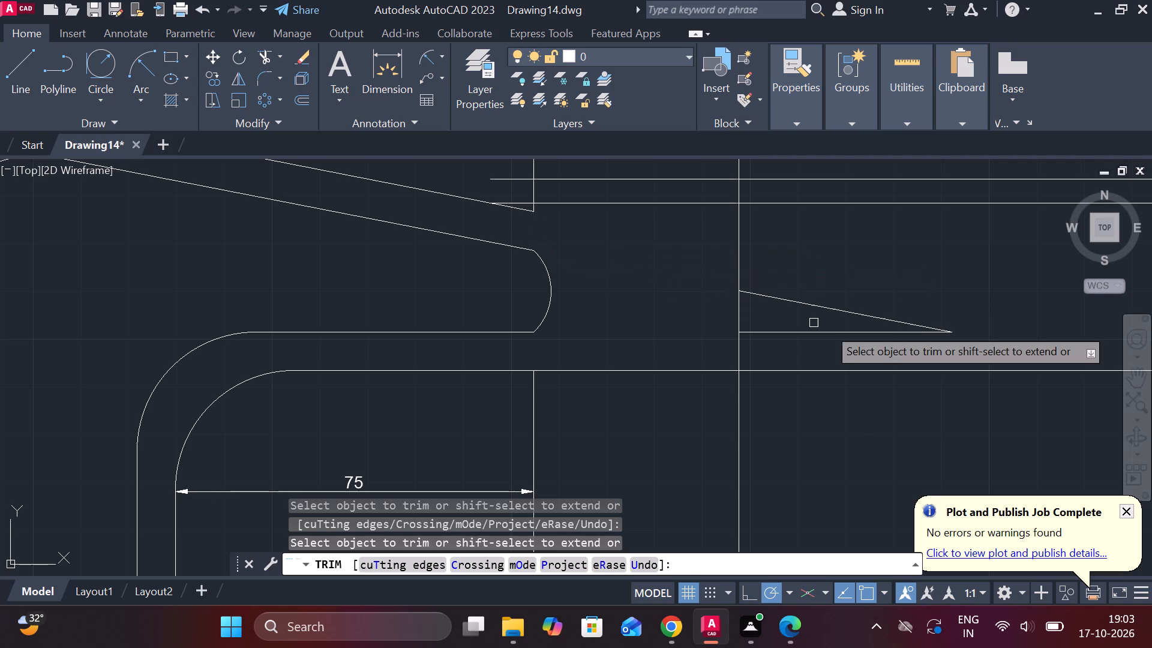
Remove the leftover sloped and horizontal line pieces beyond the second vertical line.
{"action": "left_click", "coordinate": [831, 329]}
{"action": "left_click", "coordinate": [811, 299]}
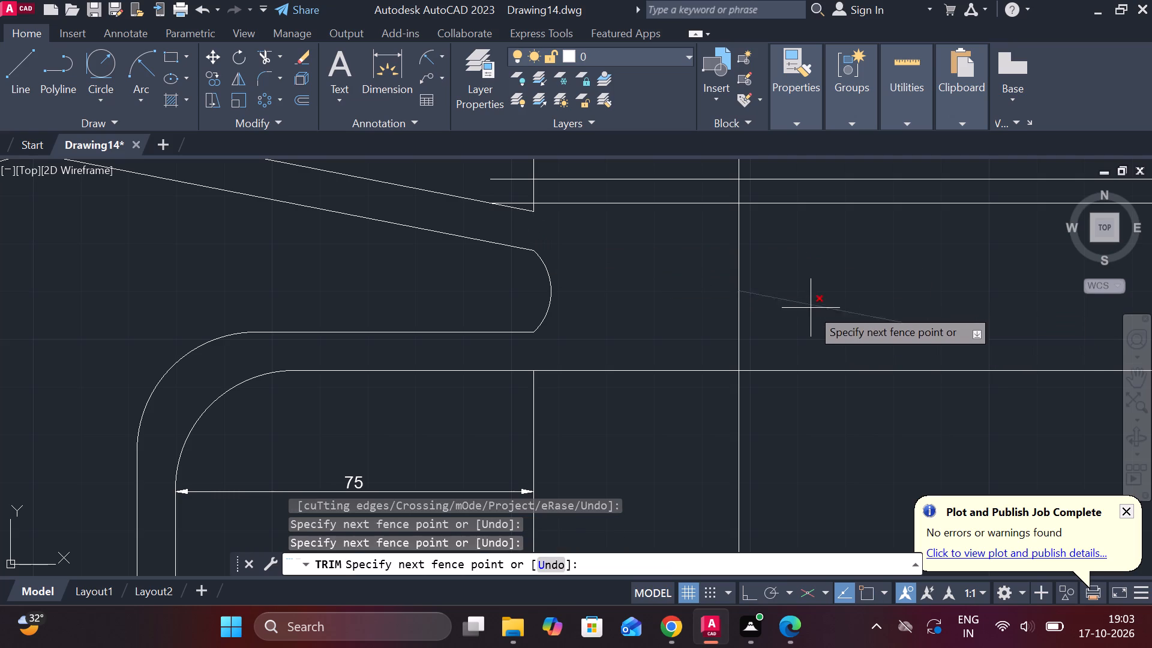
{"action": "left_click", "coordinate": [811, 308]}
{"action": "scroll", "coordinate": [818, 303], "scroll_direction": "down", "scroll_amount": 2}
{"action": "middle_click_drag", "start_coordinate": [818, 303], "coordinate": [748, 91]}
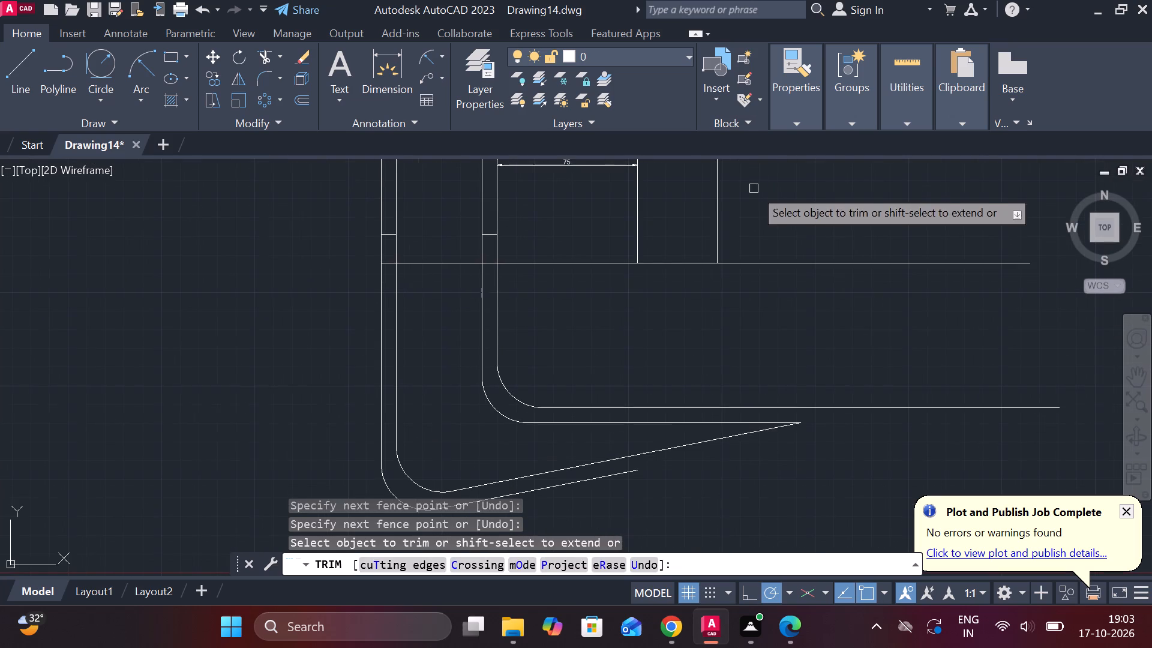
{"action": "key", "text": "Escape"}
Examine the lower arm's open sloped lines and compare them with the upper arm's arc tip.
{"action": "middle_click_drag", "start_coordinate": [731, 351], "coordinate": [724, 335]}
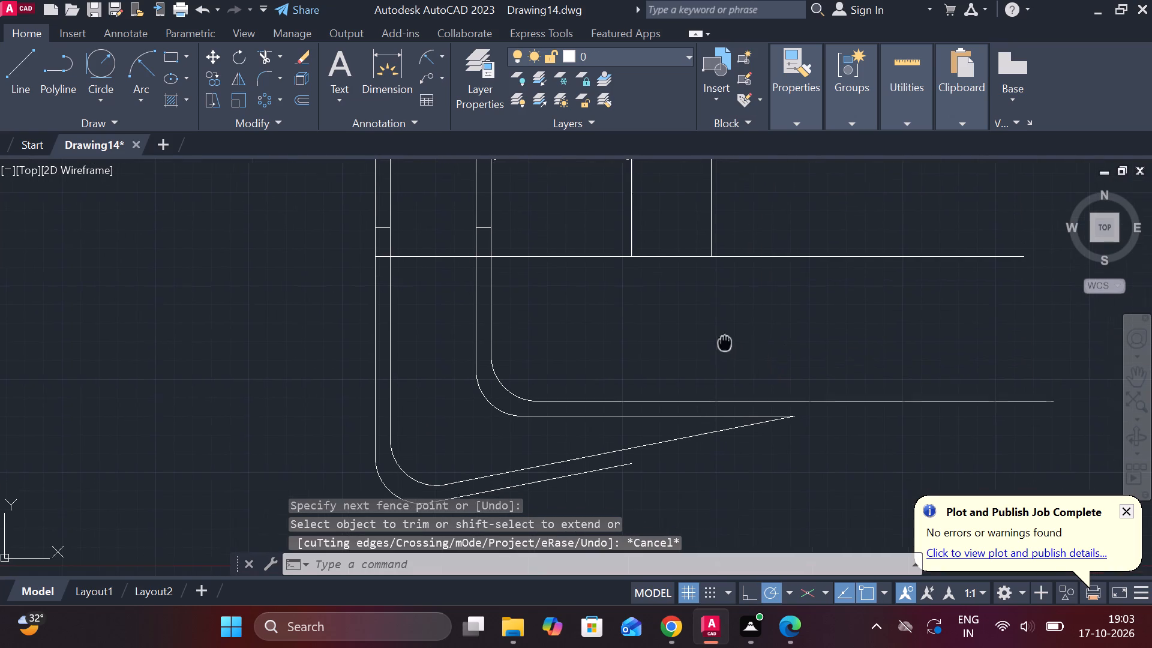
{"action": "middle_click_drag", "start_coordinate": [724, 335], "coordinate": [724, 333]}
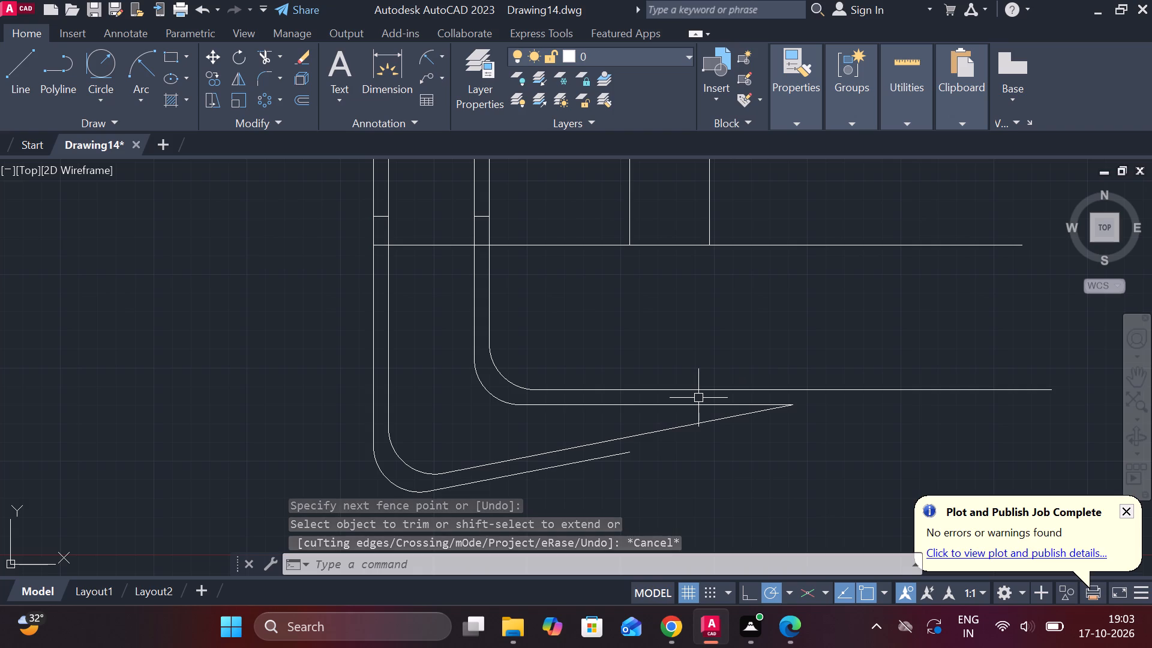
{"action": "scroll", "coordinate": [698, 398], "scroll_direction": "down", "scroll_amount": 2}
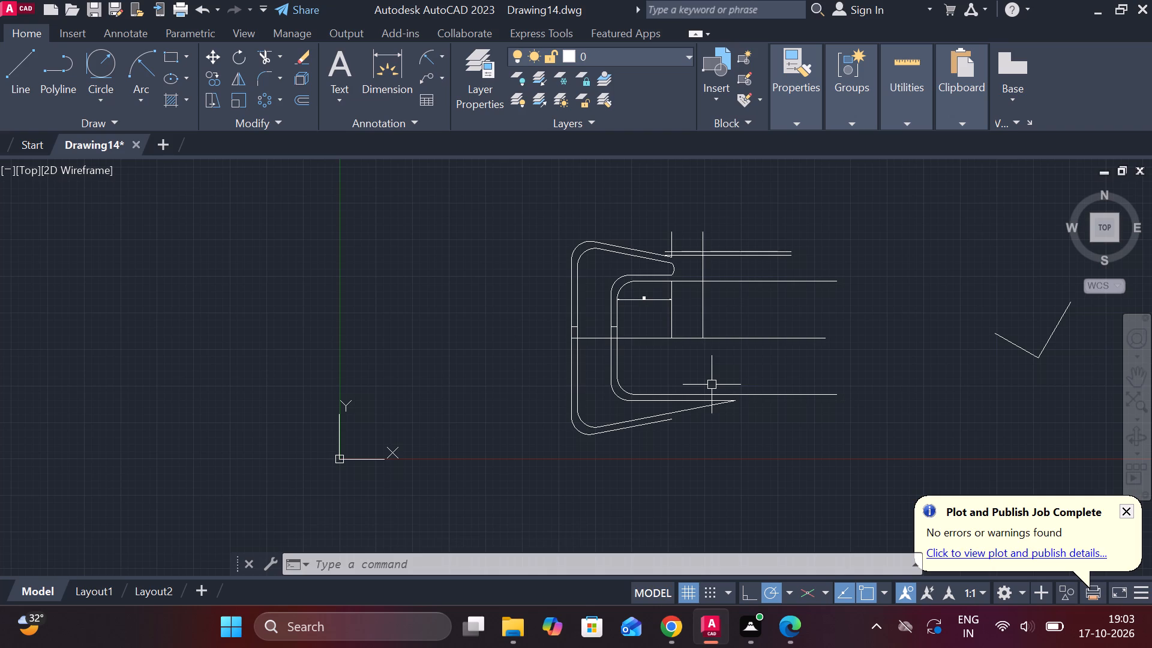
{"action": "scroll", "coordinate": [712, 410], "scroll_direction": "up", "scroll_amount": 1}
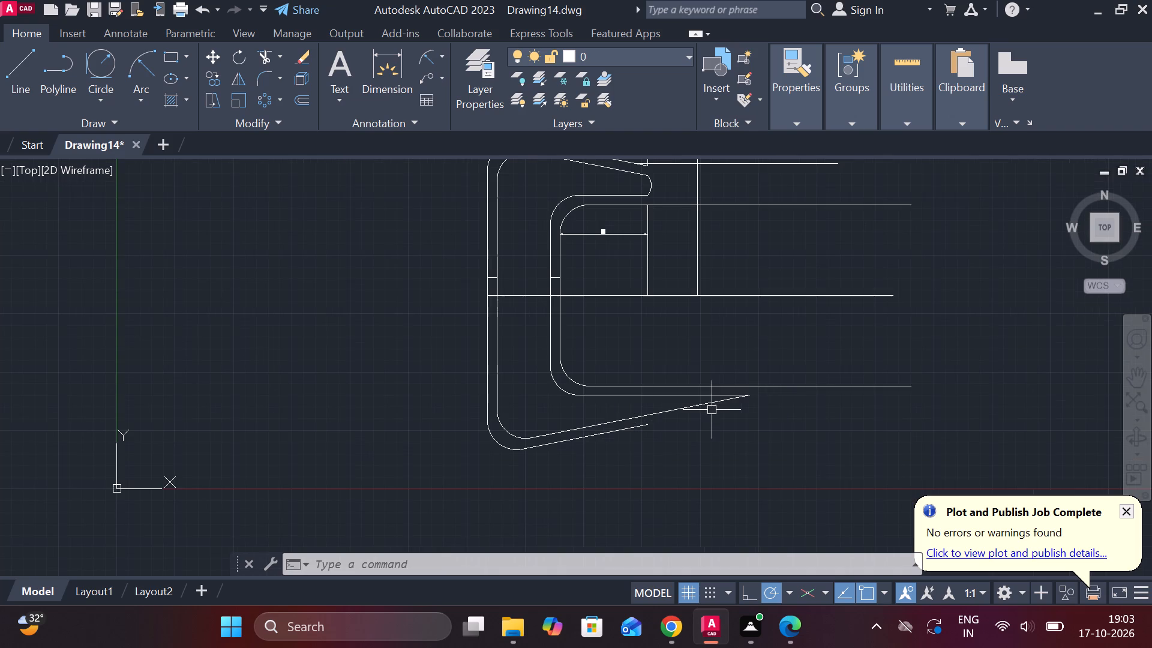
{"action": "middle_click_drag", "start_coordinate": [710, 412], "coordinate": [702, 412]}
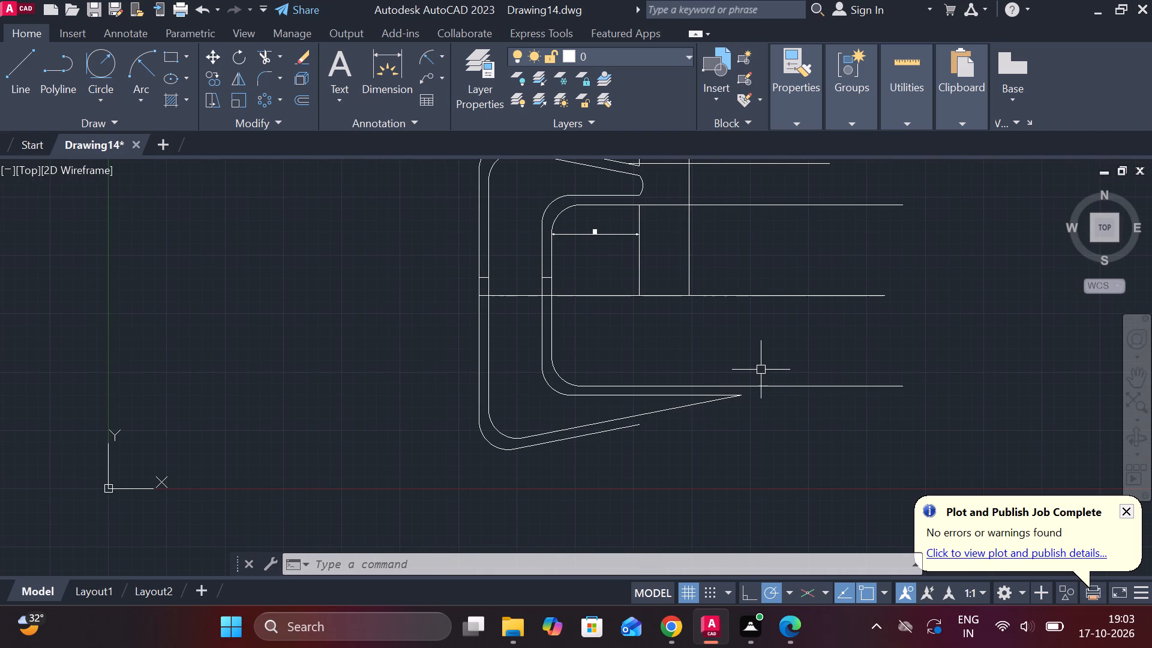
{"action": "scroll", "coordinate": [758, 367], "scroll_direction": "down", "scroll_amount": 1}
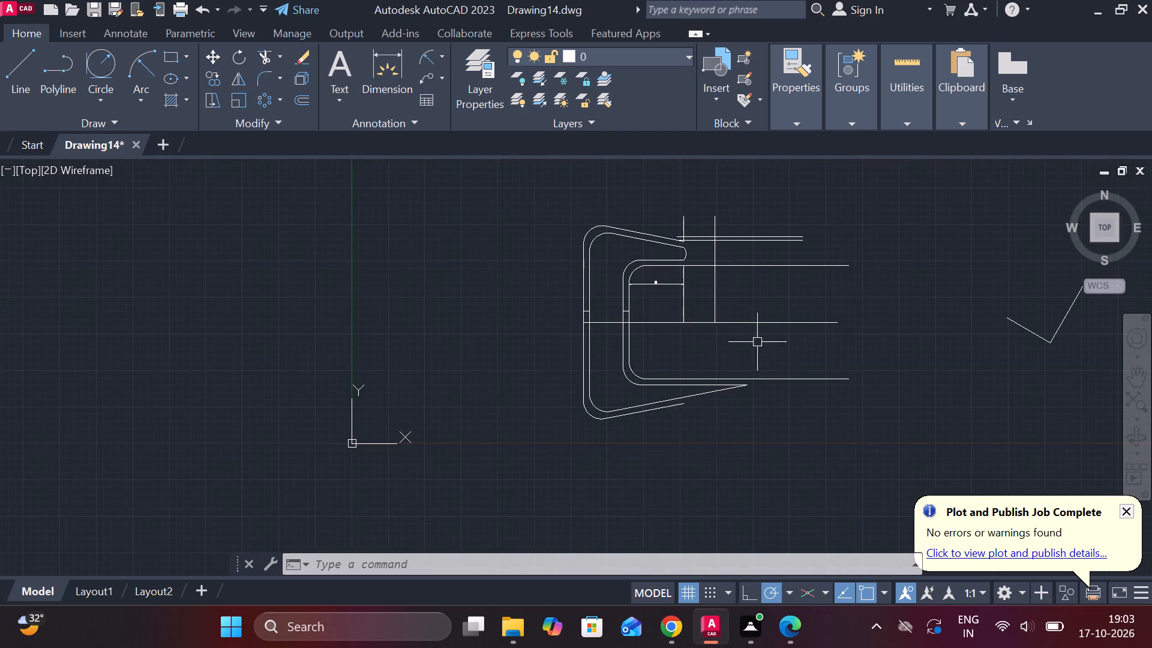
{"action": "scroll", "coordinate": [727, 281], "scroll_direction": "up", "scroll_amount": 2}
{"action": "middle_click_drag", "start_coordinate": [727, 280], "coordinate": [649, 346]}
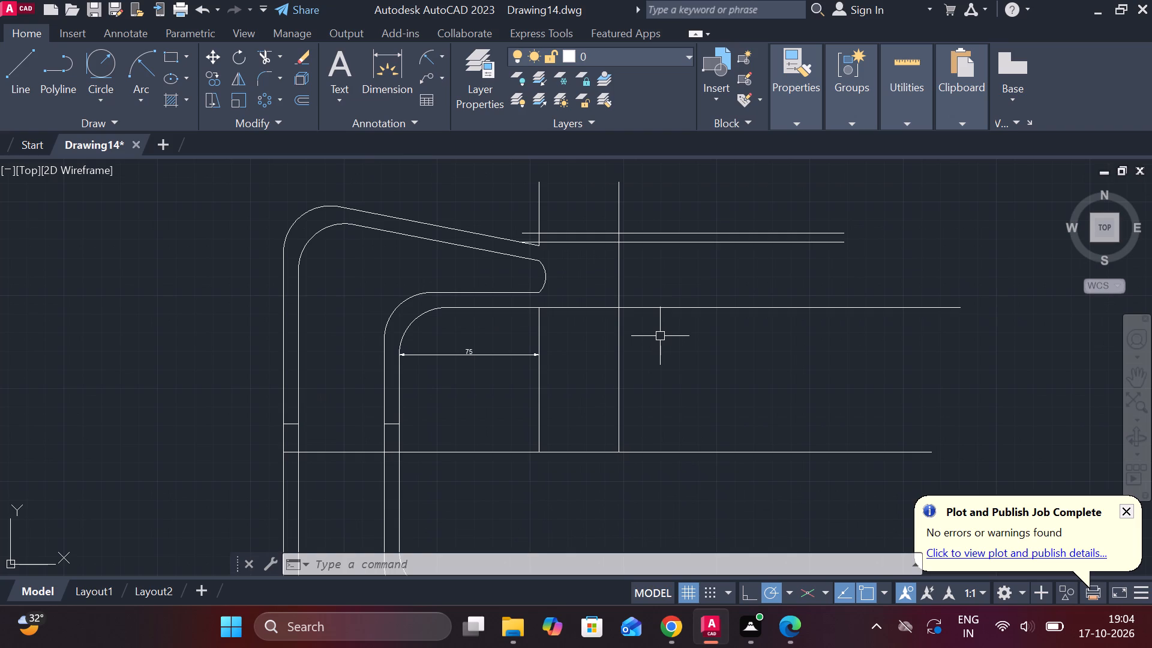
{"action": "middle_click_drag", "start_coordinate": [570, 292], "coordinate": [571, 266]}
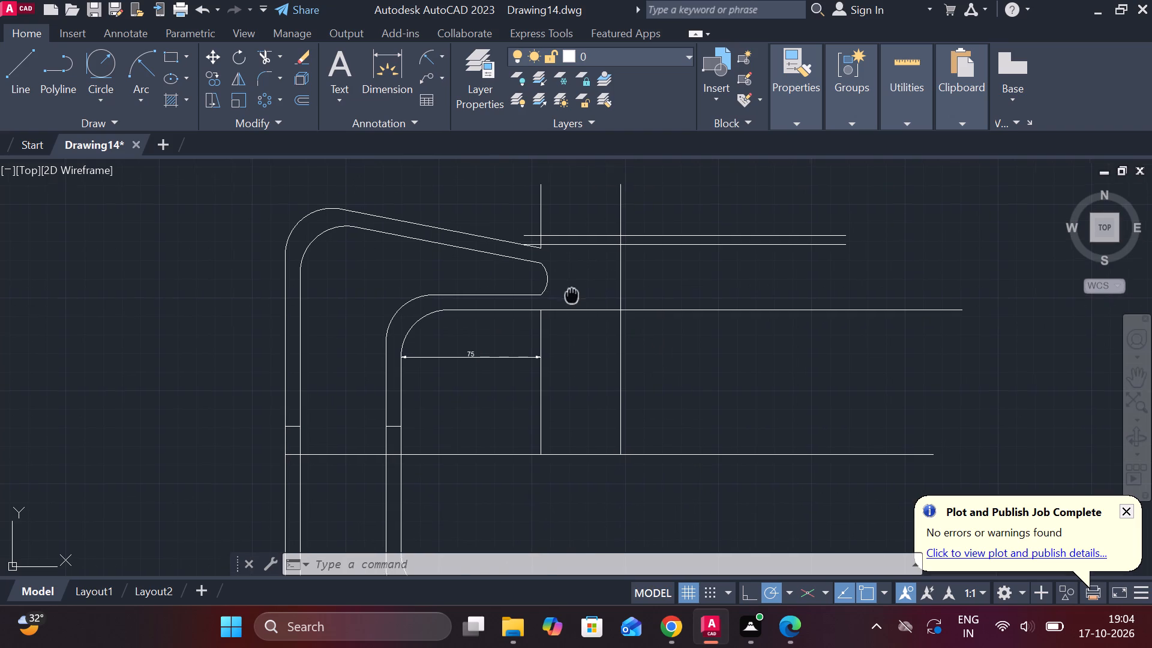
{"action": "middle_click_drag", "start_coordinate": [571, 266], "coordinate": [578, 200]}
{"action": "scroll", "coordinate": [607, 239], "scroll_direction": "down", "scroll_amount": 1}
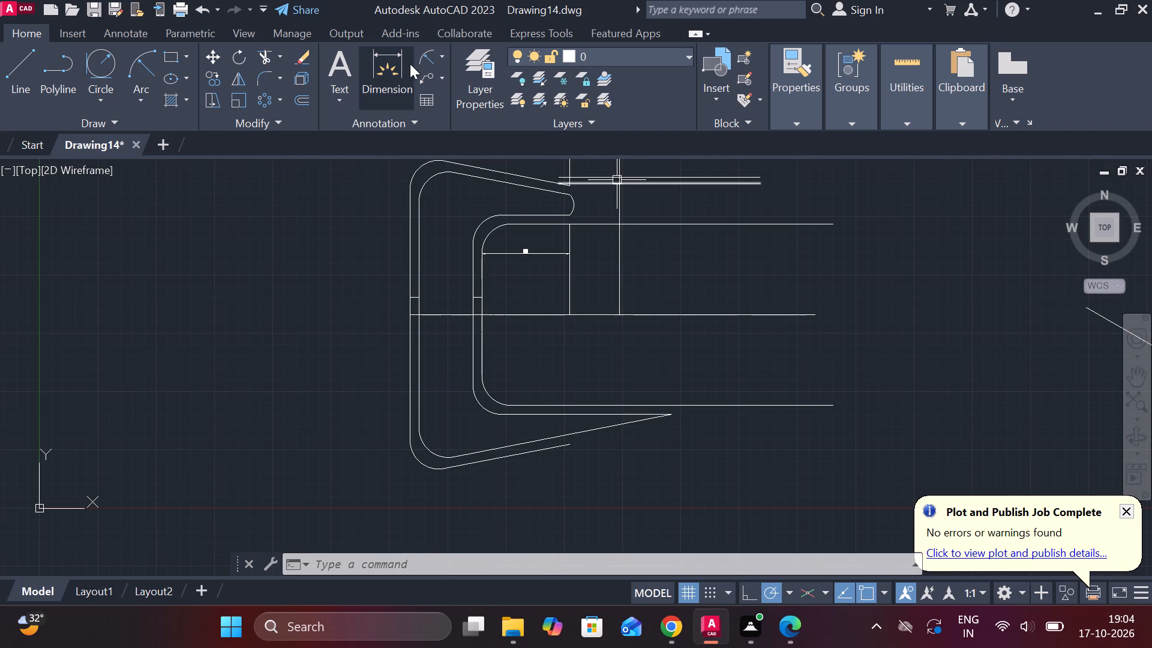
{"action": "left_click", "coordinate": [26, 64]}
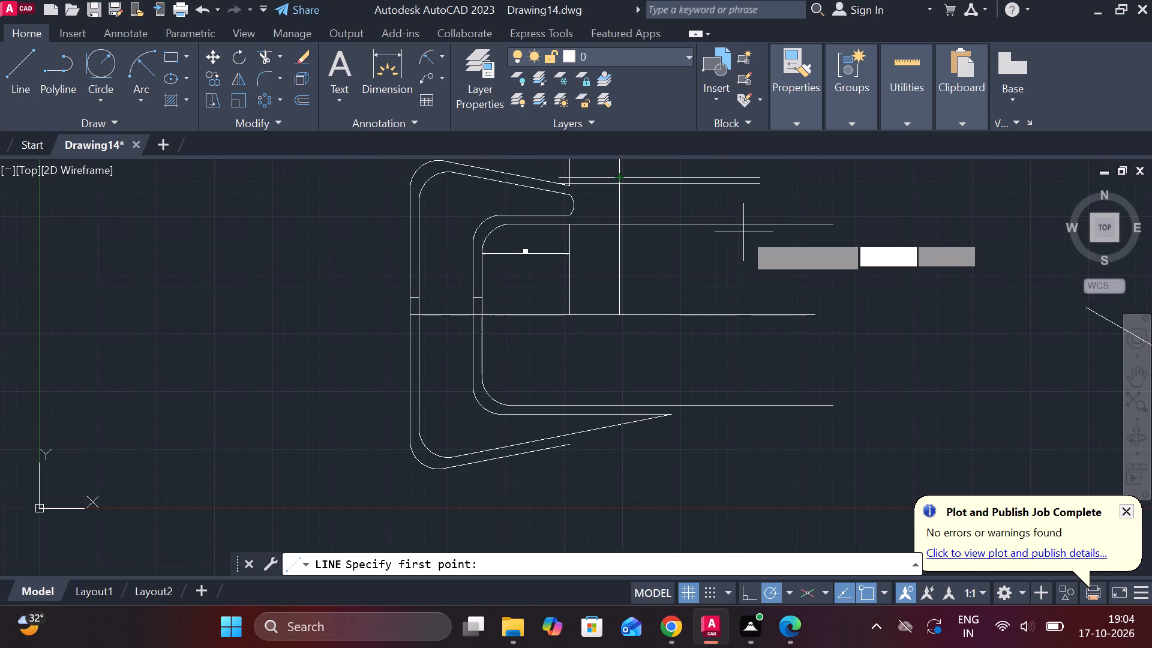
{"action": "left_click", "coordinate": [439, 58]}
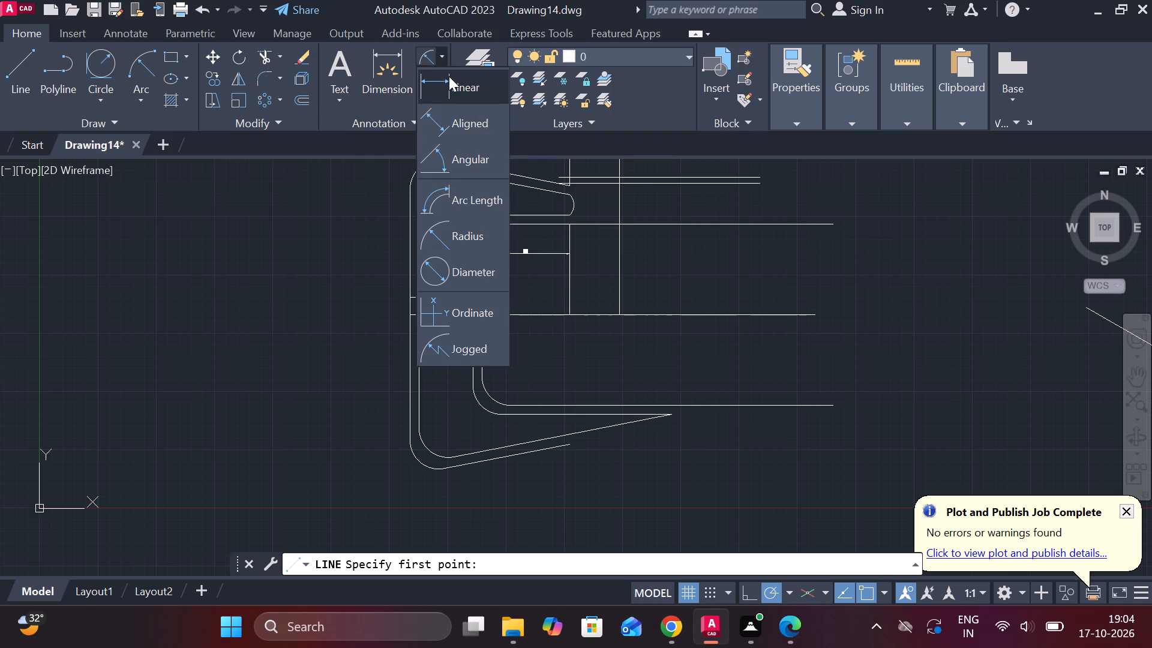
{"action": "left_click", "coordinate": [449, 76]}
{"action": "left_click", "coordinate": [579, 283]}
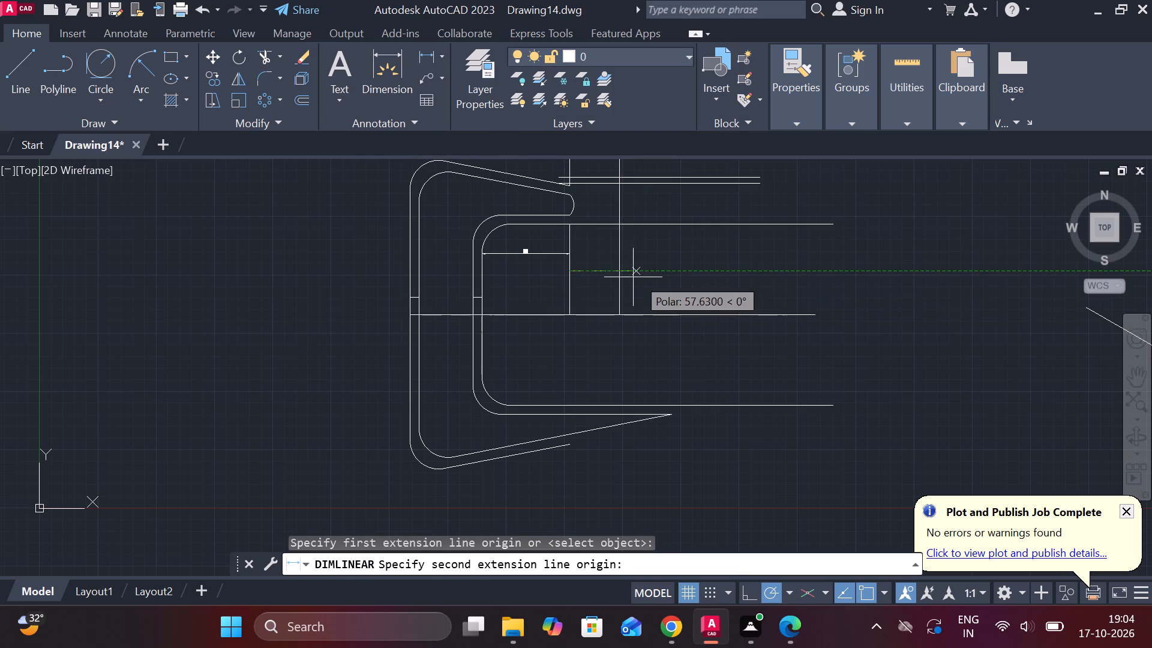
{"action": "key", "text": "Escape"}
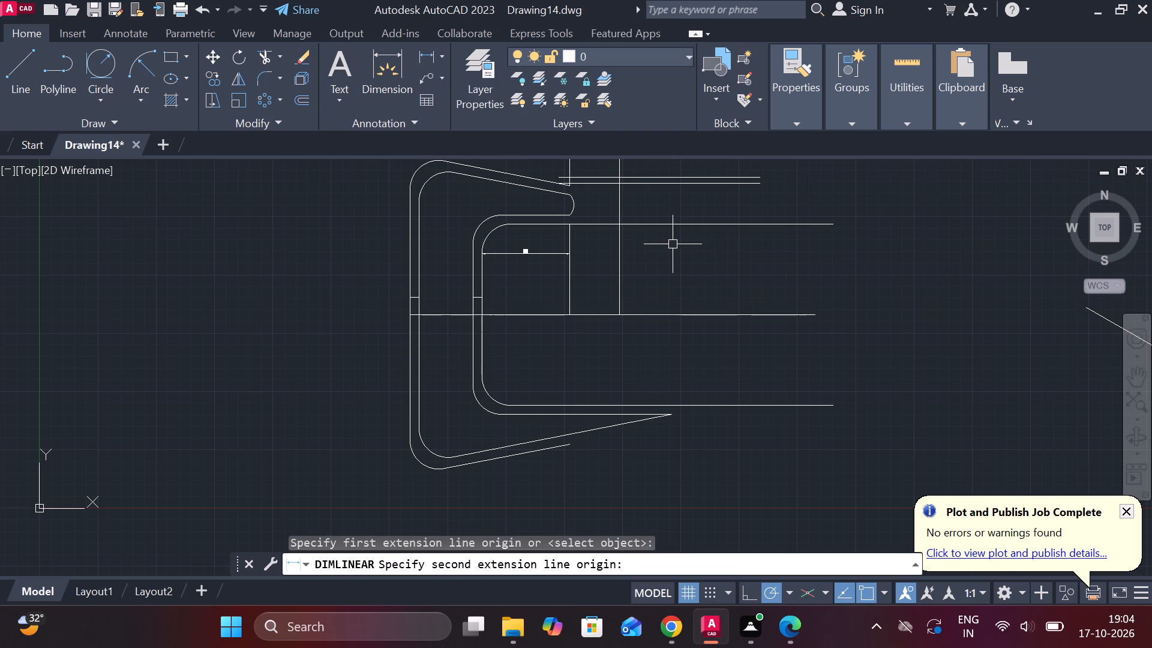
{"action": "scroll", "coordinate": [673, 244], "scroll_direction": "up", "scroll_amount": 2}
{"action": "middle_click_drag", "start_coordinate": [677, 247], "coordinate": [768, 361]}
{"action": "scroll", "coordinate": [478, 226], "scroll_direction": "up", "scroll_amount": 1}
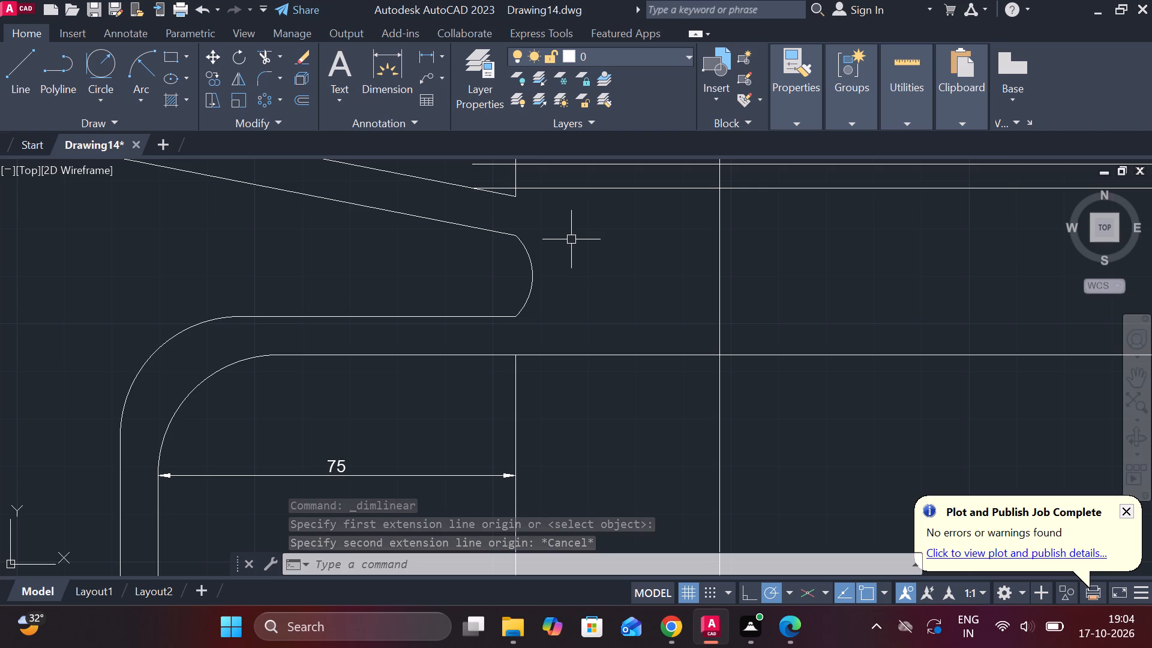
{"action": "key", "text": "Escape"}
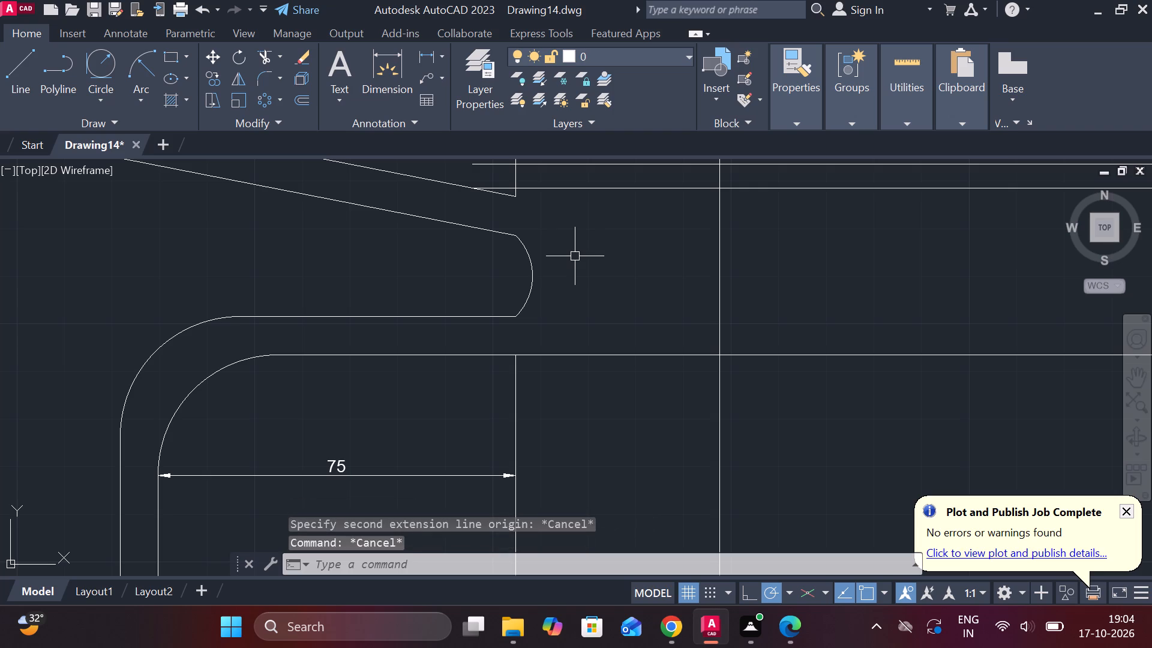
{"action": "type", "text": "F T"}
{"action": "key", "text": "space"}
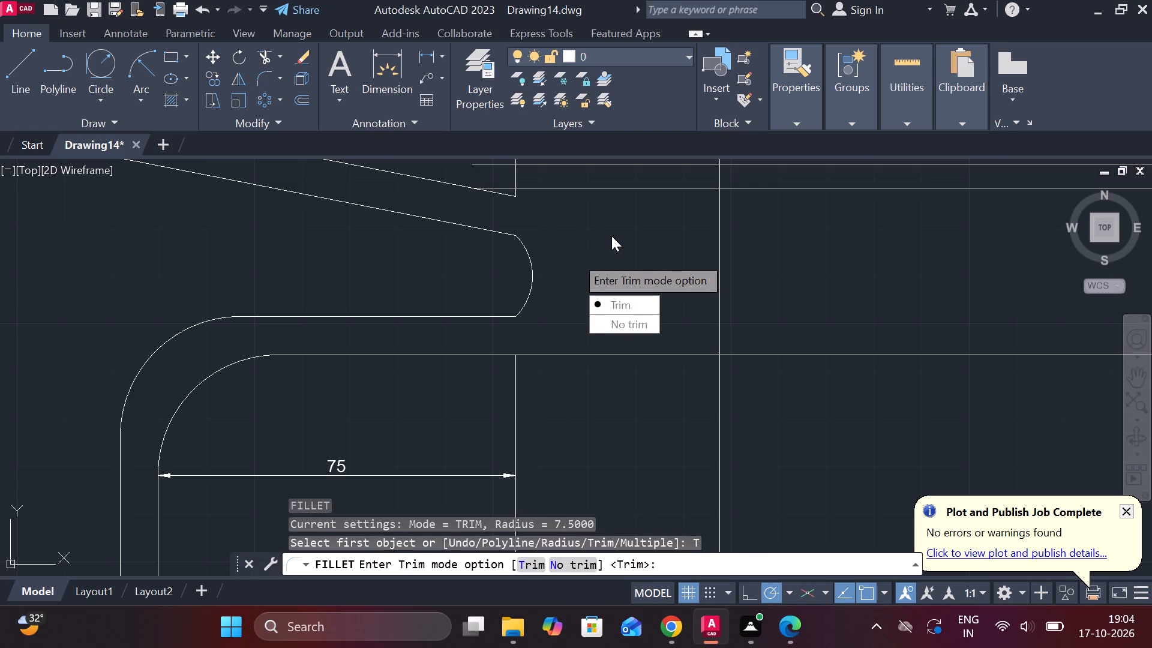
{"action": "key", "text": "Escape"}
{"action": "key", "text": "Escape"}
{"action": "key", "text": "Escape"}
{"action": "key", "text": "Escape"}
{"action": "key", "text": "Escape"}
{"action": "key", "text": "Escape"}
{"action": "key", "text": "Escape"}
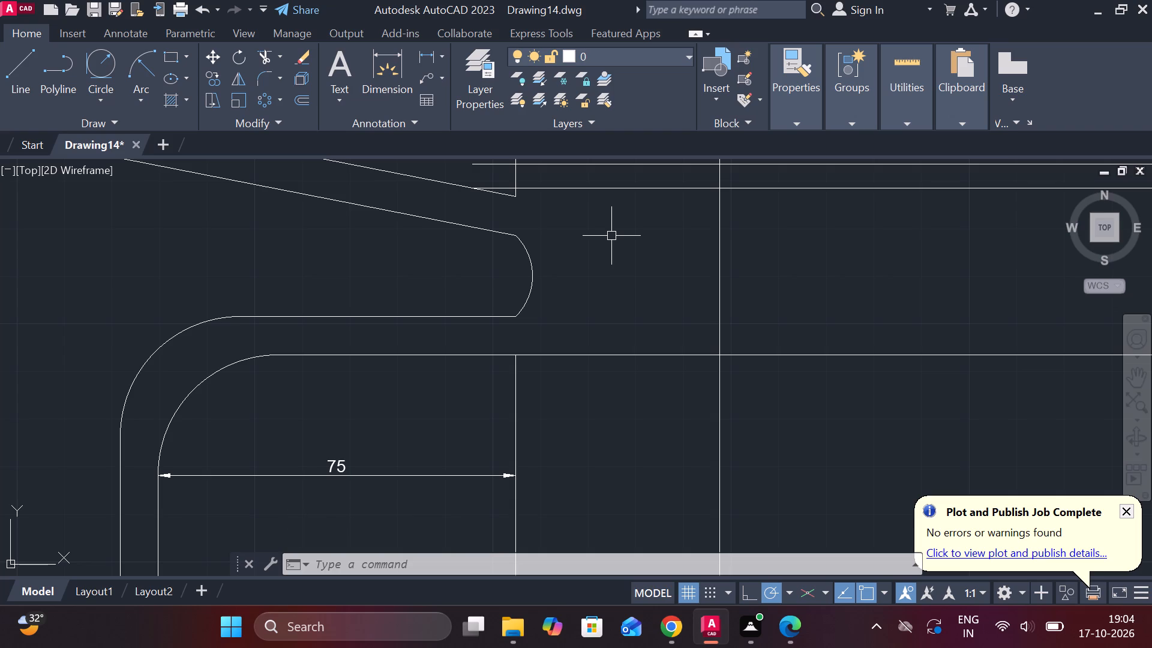
Draw a 12-unit horizontal line outward from the upper arc tip's midpoint, continuing vertically down past the lower arm.
{"action": "middle_click_drag", "start_coordinate": [620, 256], "coordinate": [619, 281]}
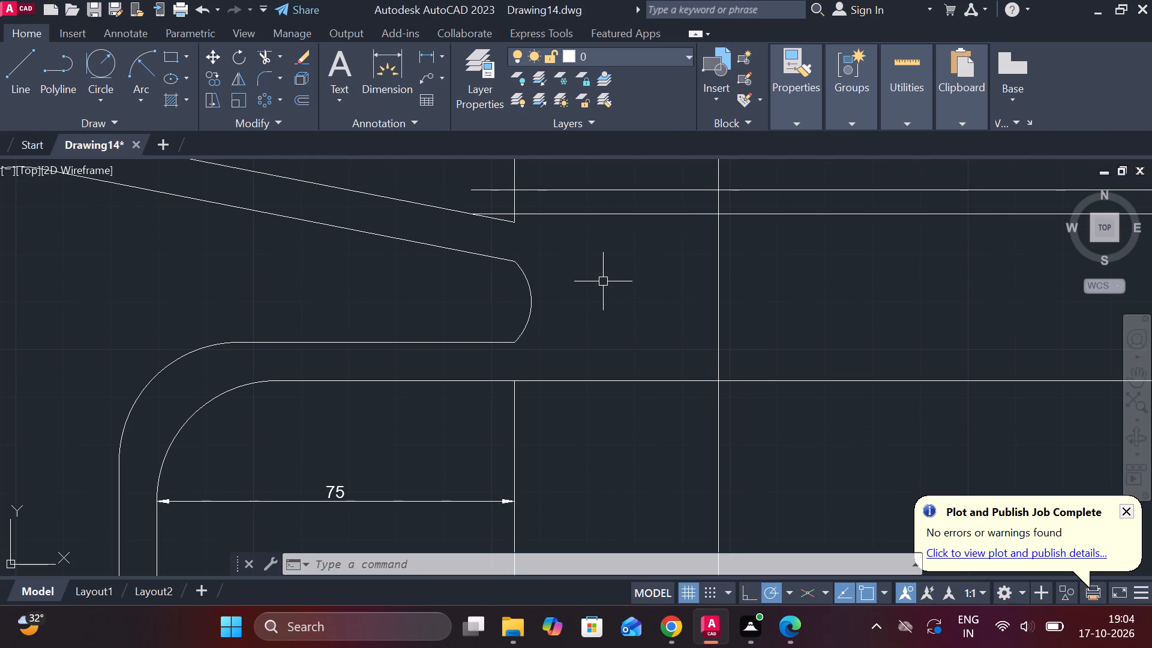
{"action": "key", "text": "l"}
{"action": "key", "text": "Return"}
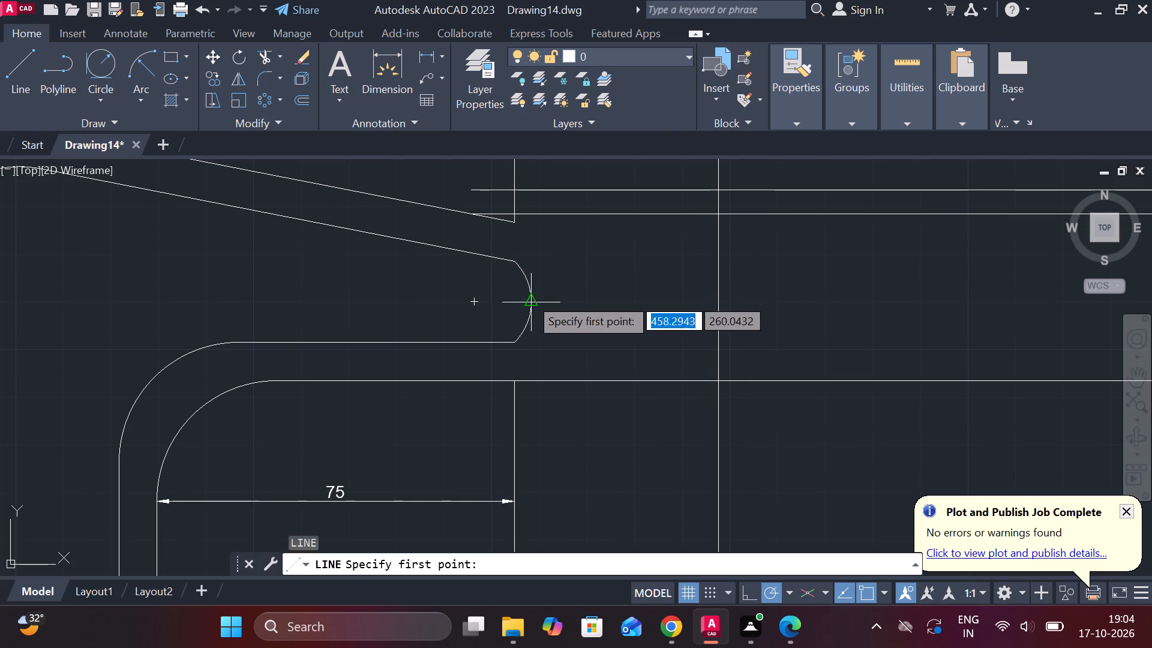
{"action": "left_click", "coordinate": [530, 300]}
{"action": "type", "text": "12"}
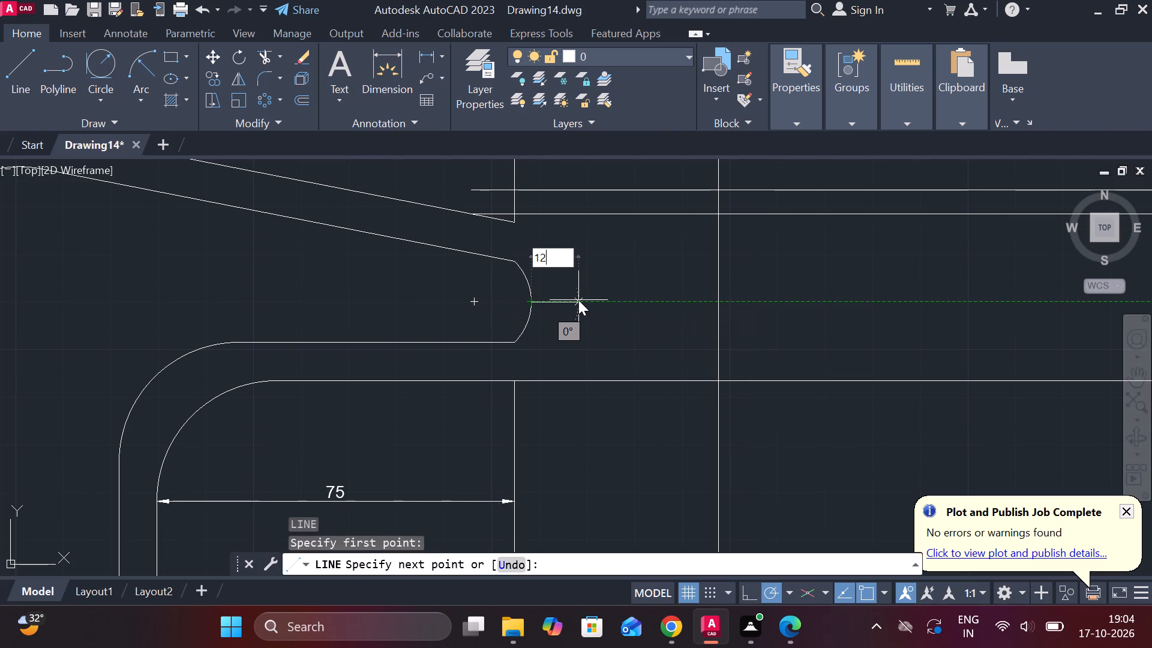
{"action": "key", "text": "space"}
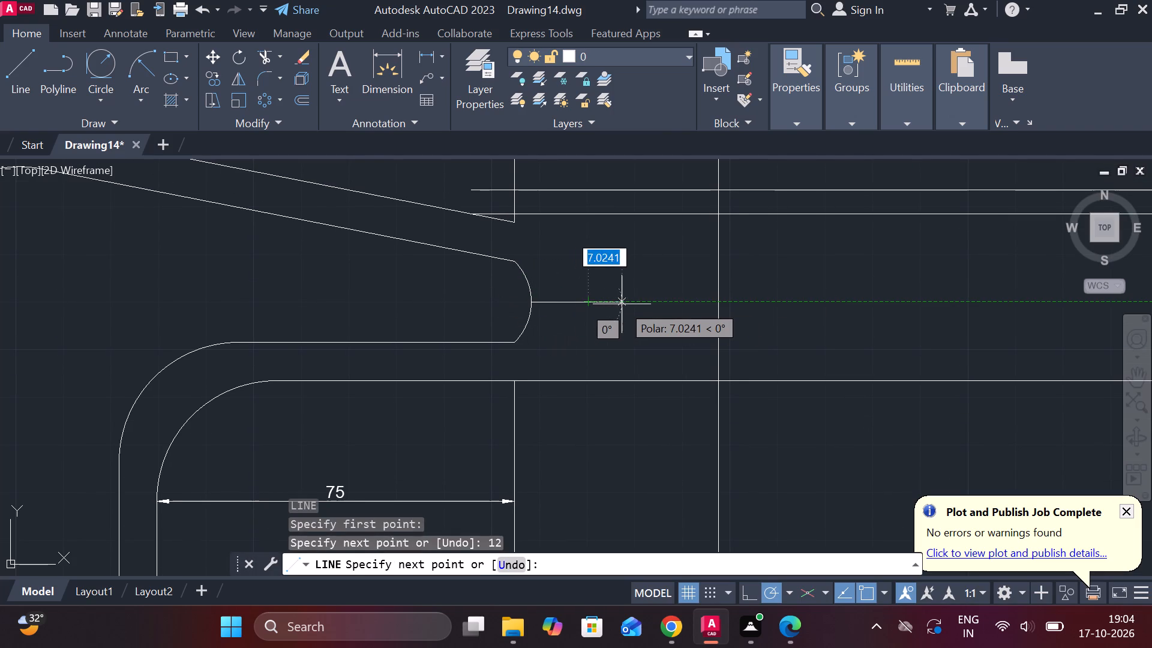
{"action": "scroll", "coordinate": [622, 281], "scroll_direction": "down", "scroll_amount": 3}
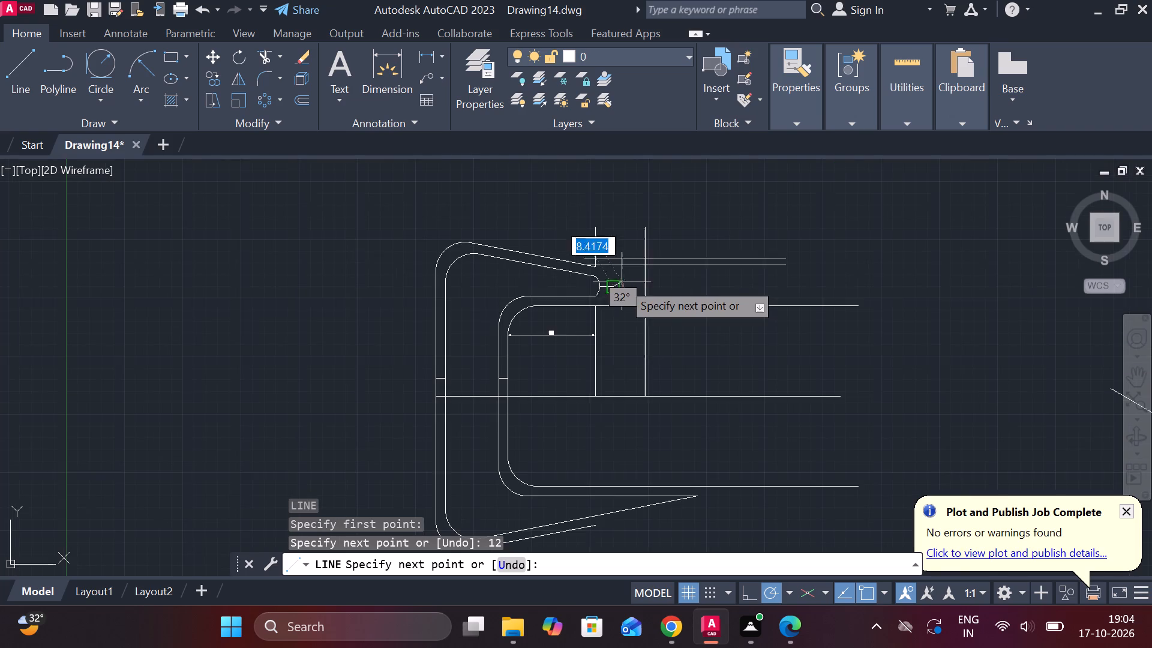
{"action": "middle_click_drag", "start_coordinate": [622, 283], "coordinate": [605, 196]}
{"action": "double_click", "coordinate": [607, 460]}
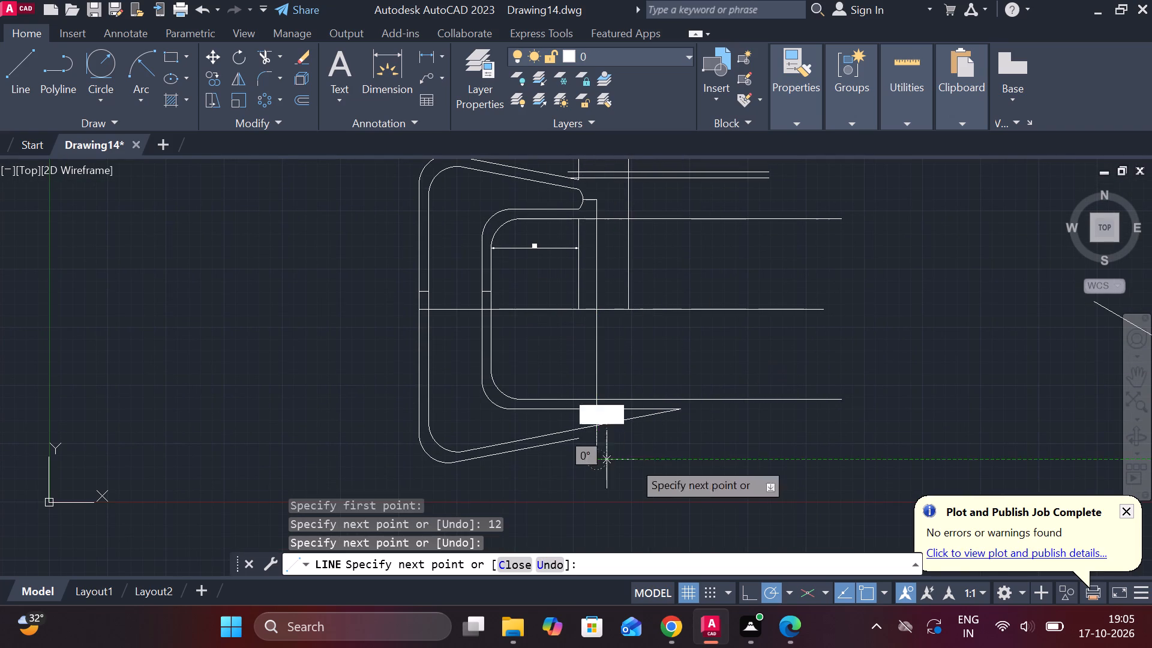
{"action": "scroll", "coordinate": [659, 443], "scroll_direction": "up", "scroll_amount": 2}
{"action": "key", "text": "Escape"}
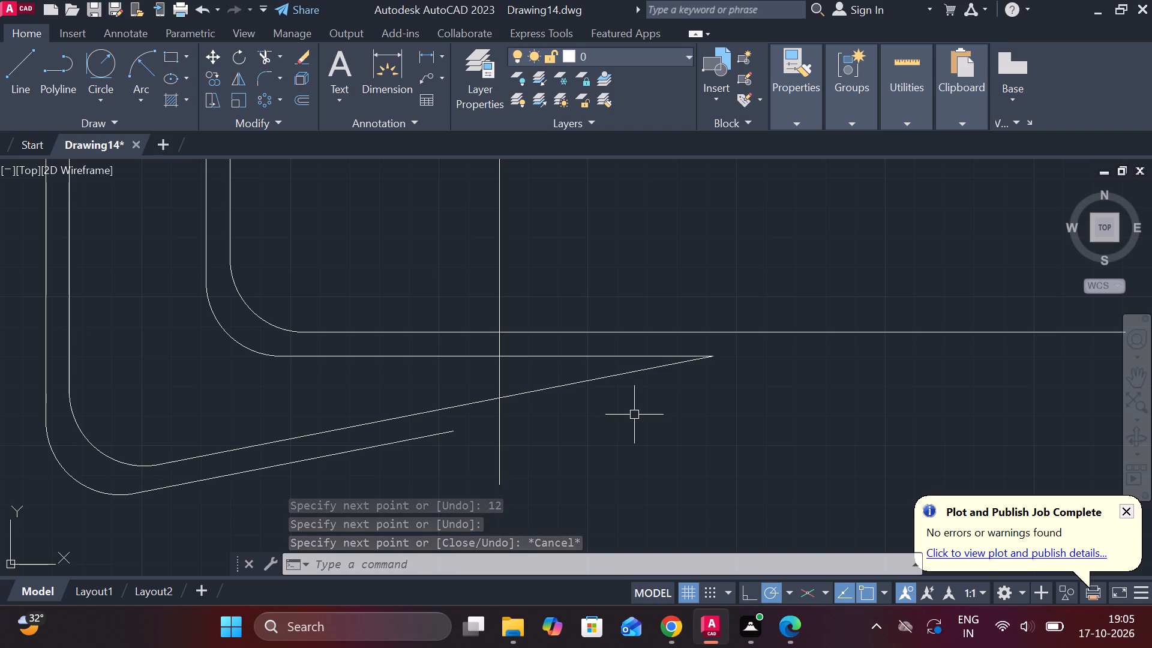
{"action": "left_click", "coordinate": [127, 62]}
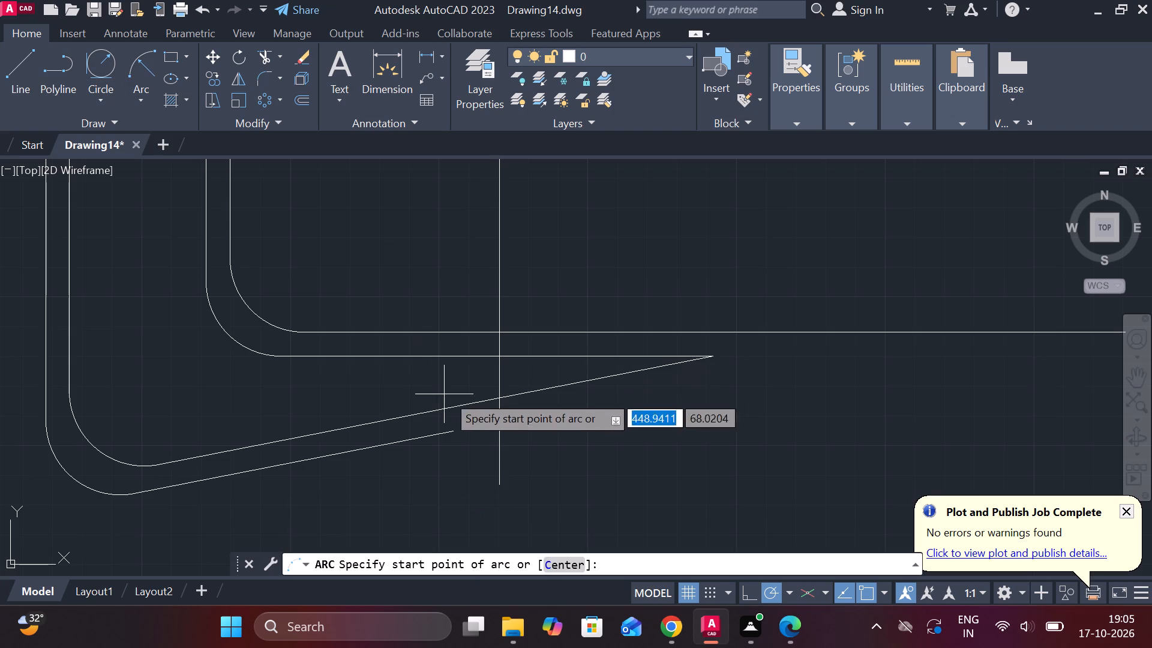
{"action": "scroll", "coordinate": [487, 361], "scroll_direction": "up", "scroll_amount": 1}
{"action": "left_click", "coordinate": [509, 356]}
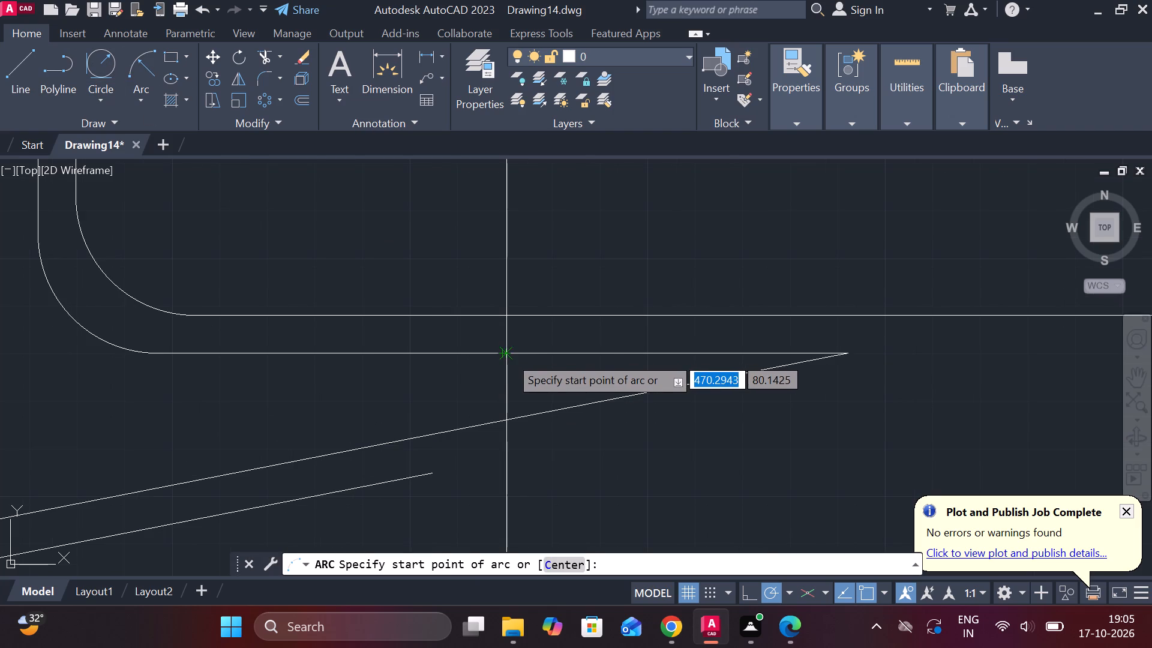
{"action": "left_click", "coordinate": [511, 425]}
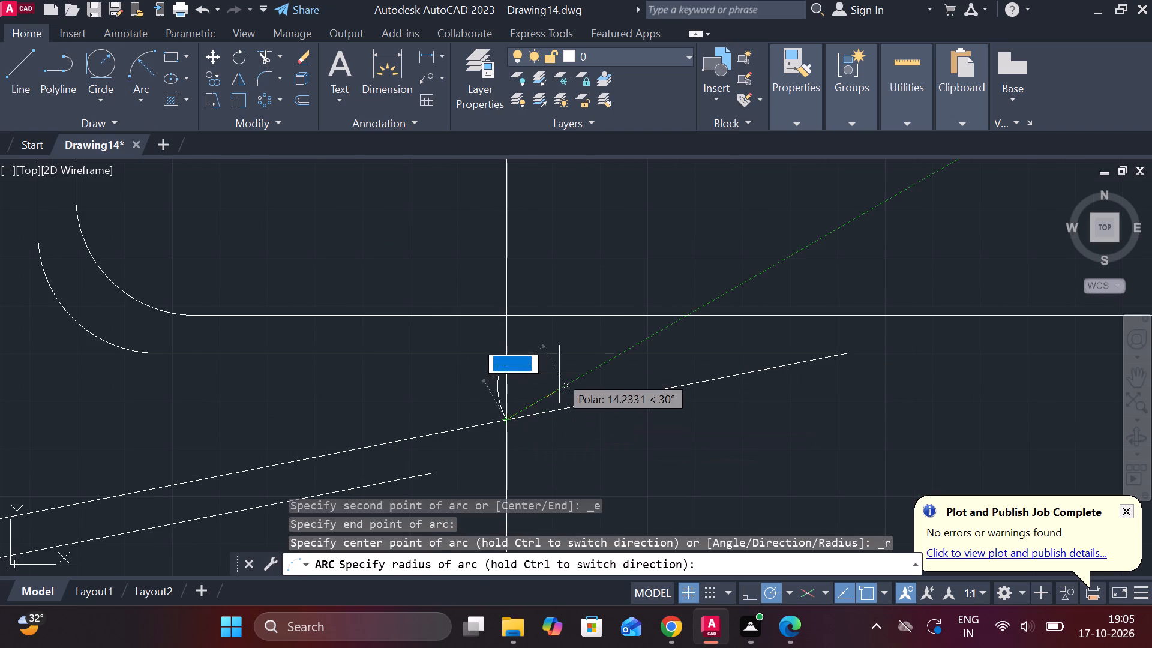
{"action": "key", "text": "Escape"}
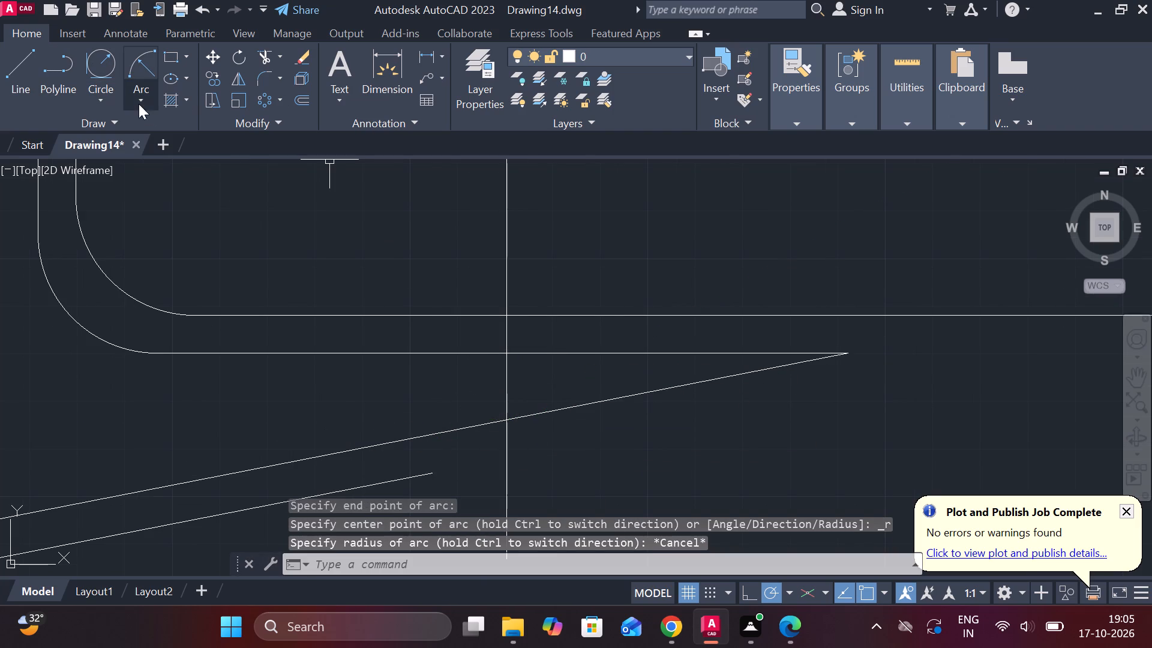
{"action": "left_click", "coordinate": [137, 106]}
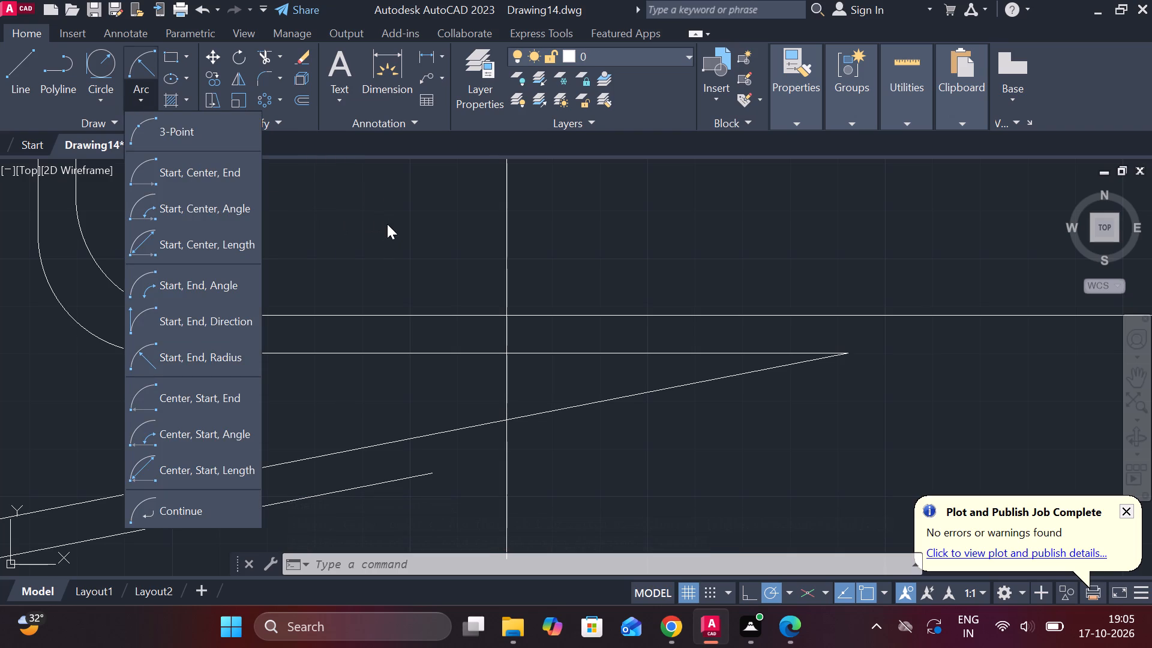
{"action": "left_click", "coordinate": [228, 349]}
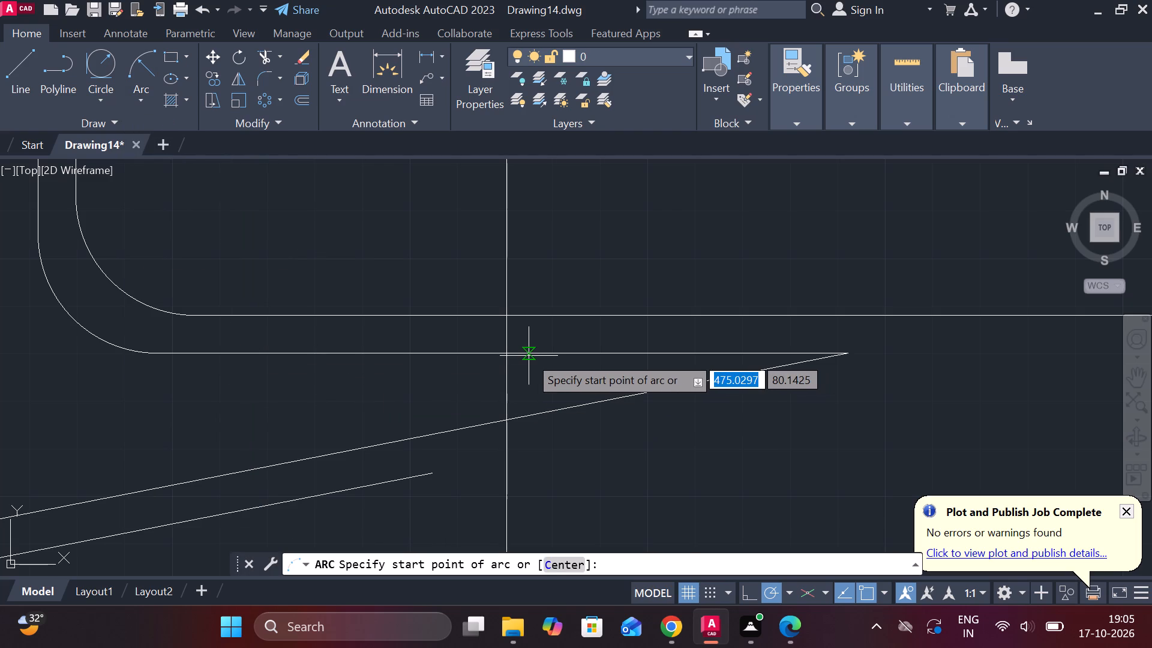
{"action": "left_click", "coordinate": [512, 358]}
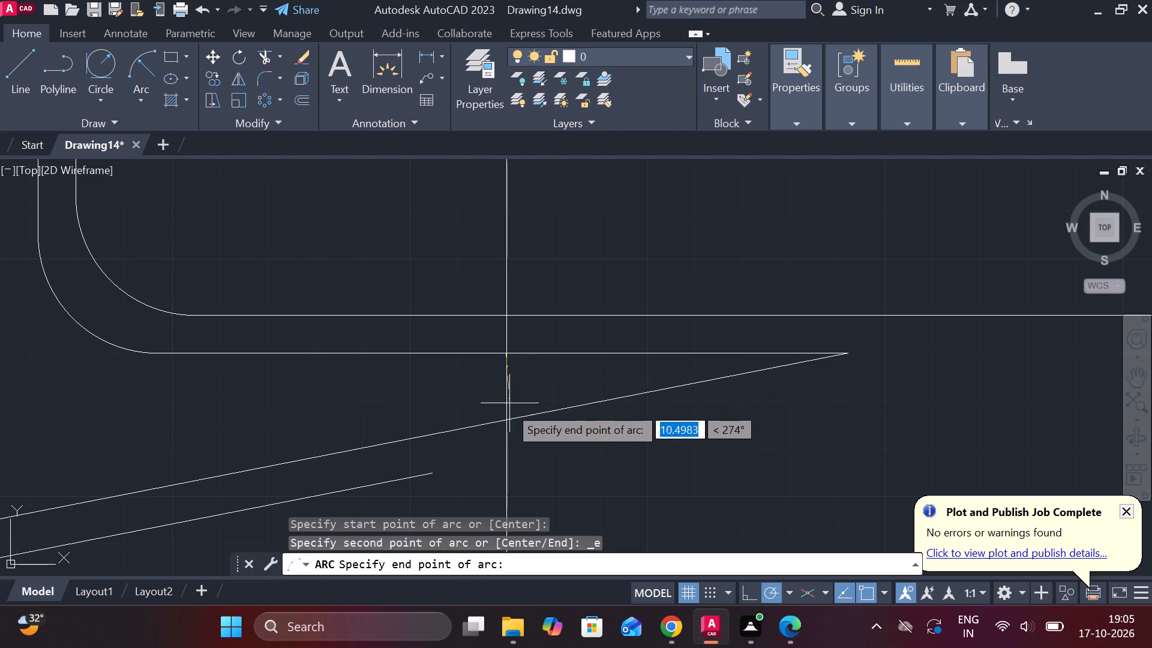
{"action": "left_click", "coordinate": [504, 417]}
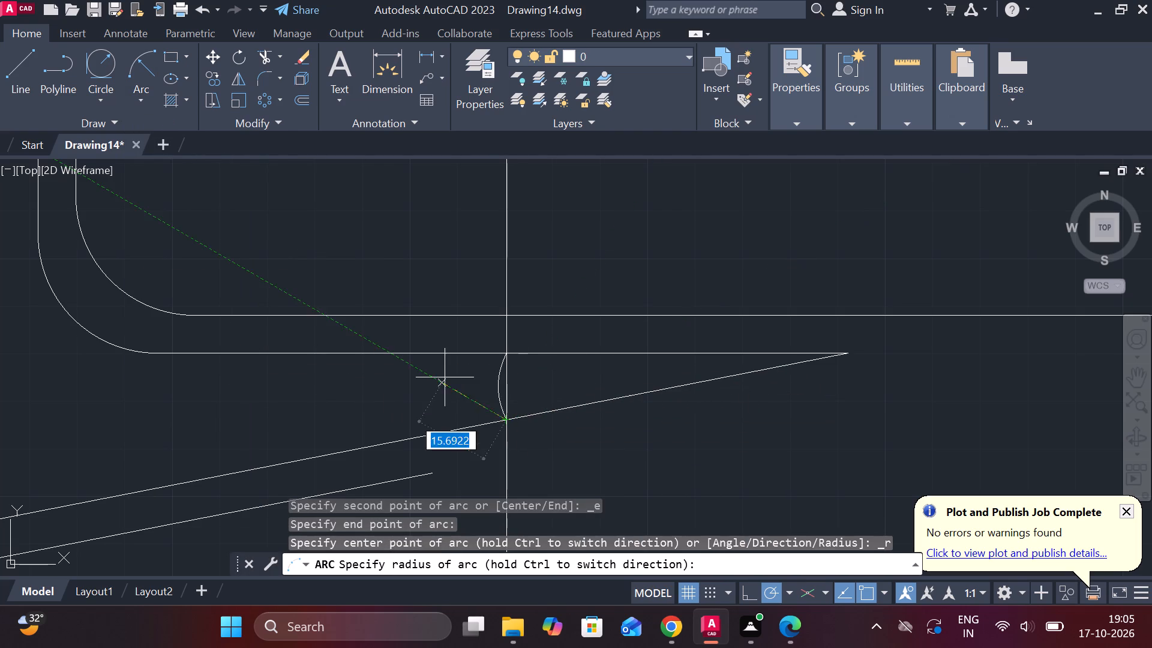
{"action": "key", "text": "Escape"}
Draw a three-point arc from the new vertical's crossing with the lower arm's sloped line through its horizontal-line crossing, ending 12 units beyond.
{"action": "key", "text": "space"}
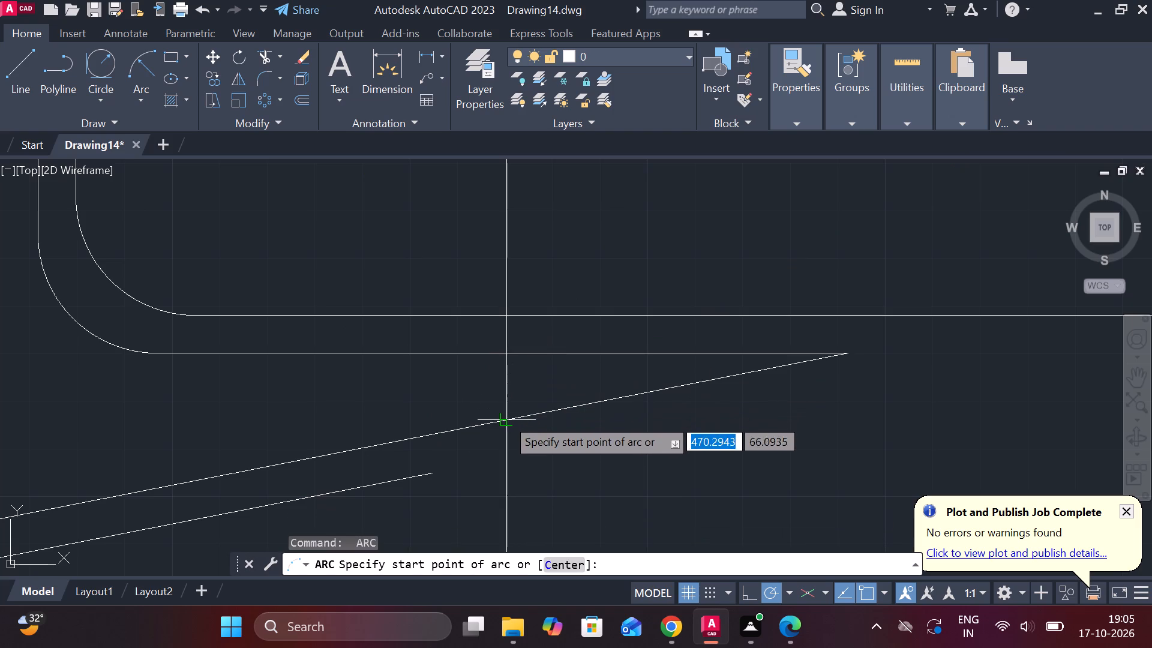
{"action": "left_click", "coordinate": [506, 418]}
{"action": "left_click", "coordinate": [515, 347]}
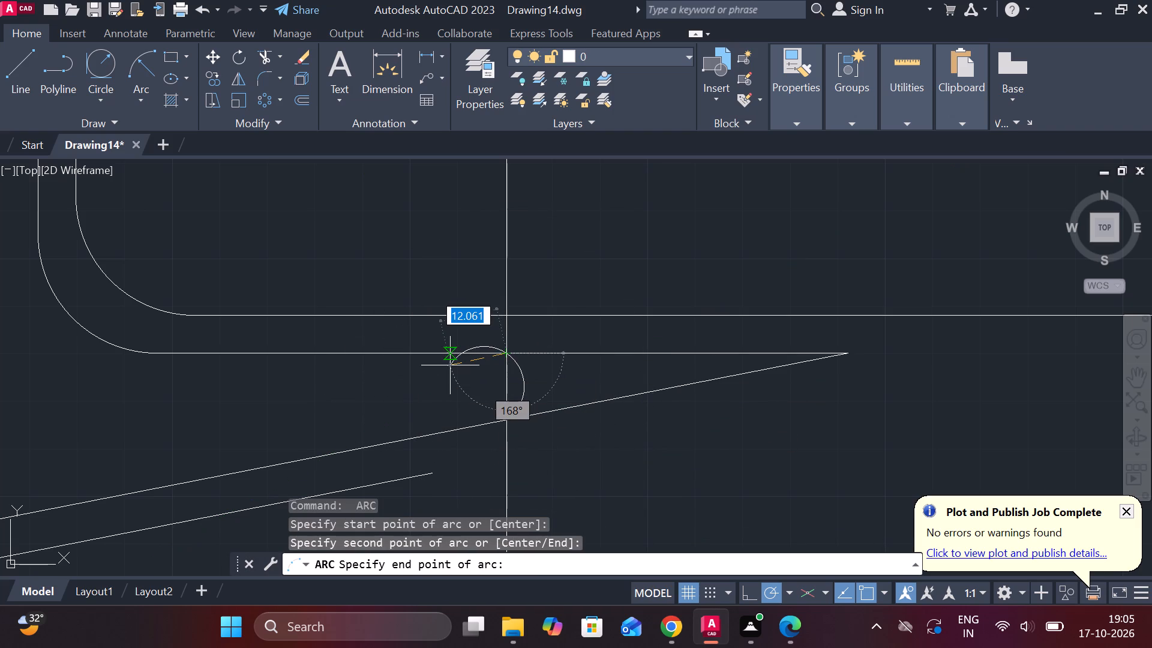
{"action": "type", "text": "12"}
{"action": "key", "text": "space"}
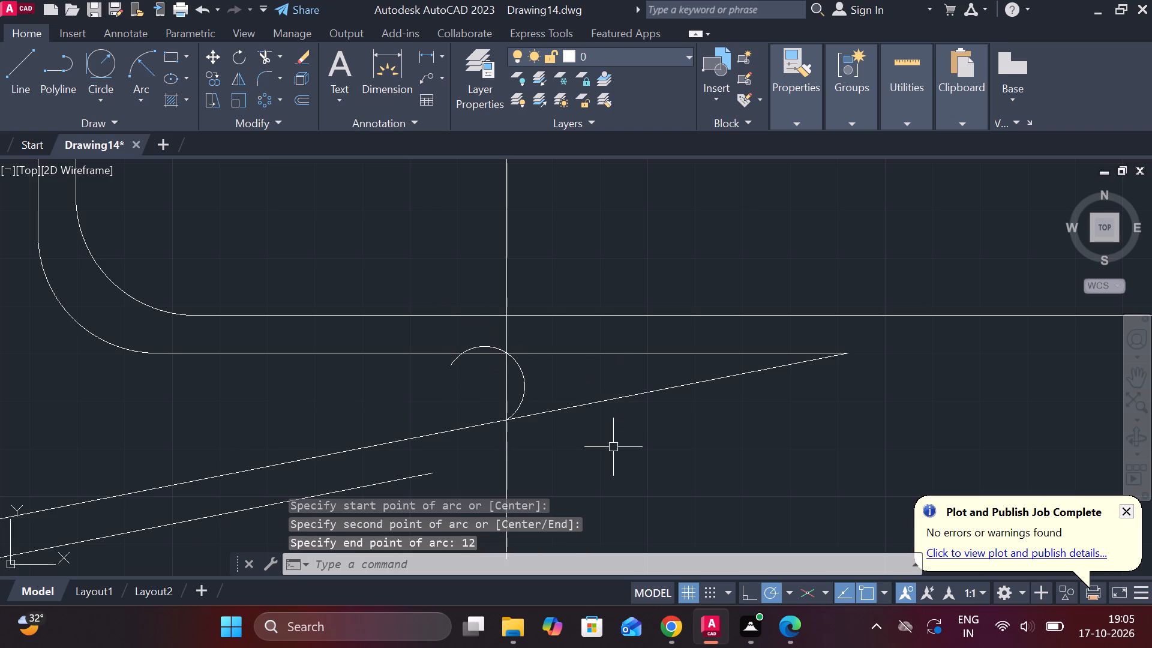
{"action": "key", "text": "Escape"}
Trim the lower arc's excess, the vertical segment across it, and the sloped and horizontal lines beyond the tip.
{"action": "type", "text": "TR"}
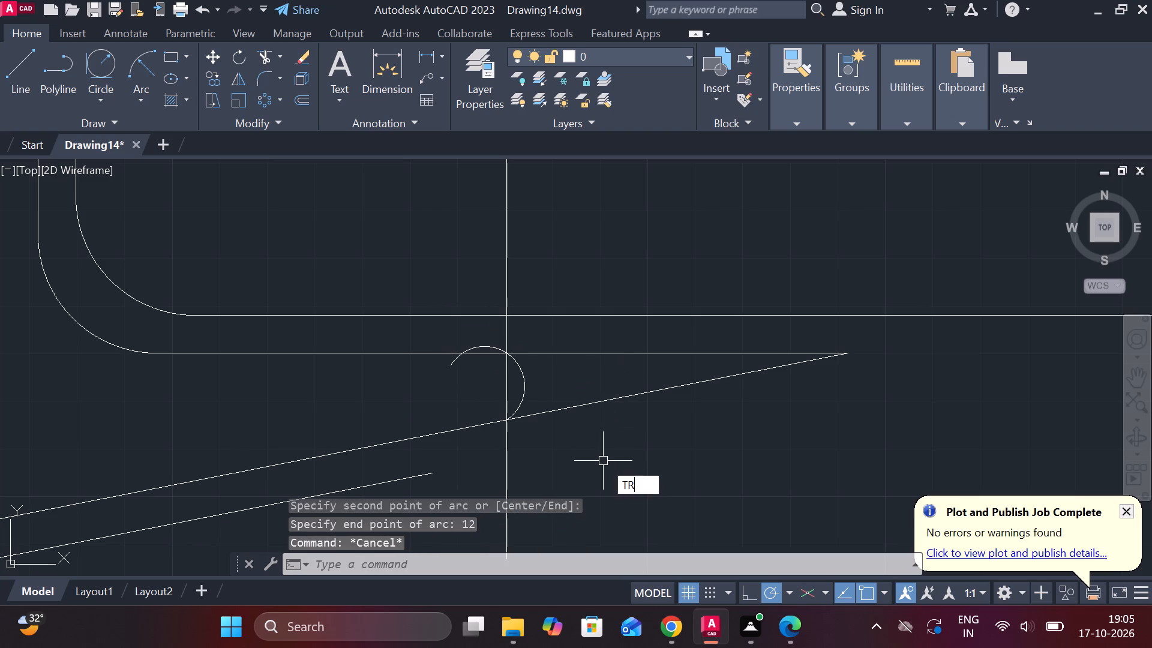
{"action": "key", "text": "space"}
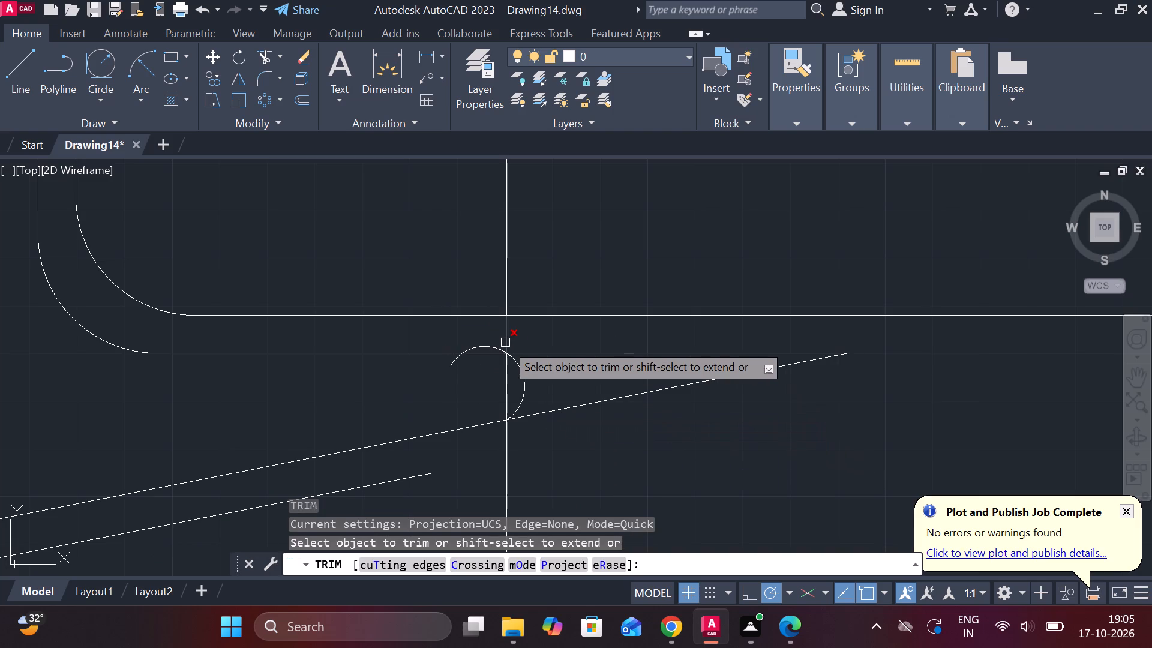
{"action": "left_click", "coordinate": [493, 343]}
{"action": "left_click", "coordinate": [454, 365]}
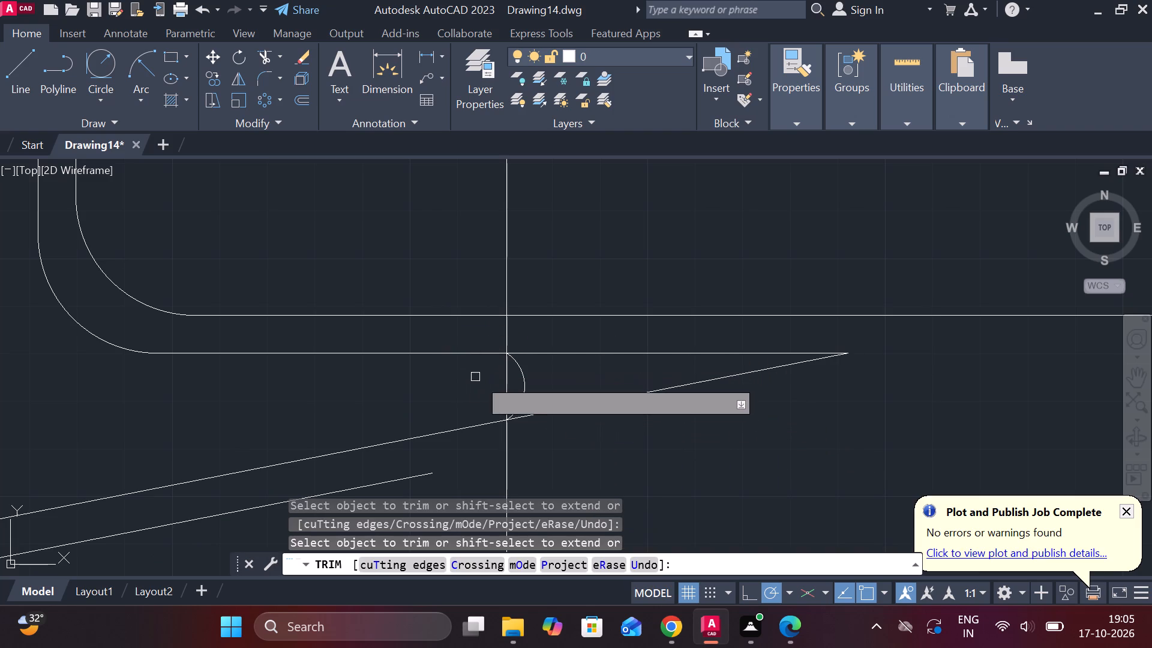
{"action": "left_click", "coordinate": [504, 397]}
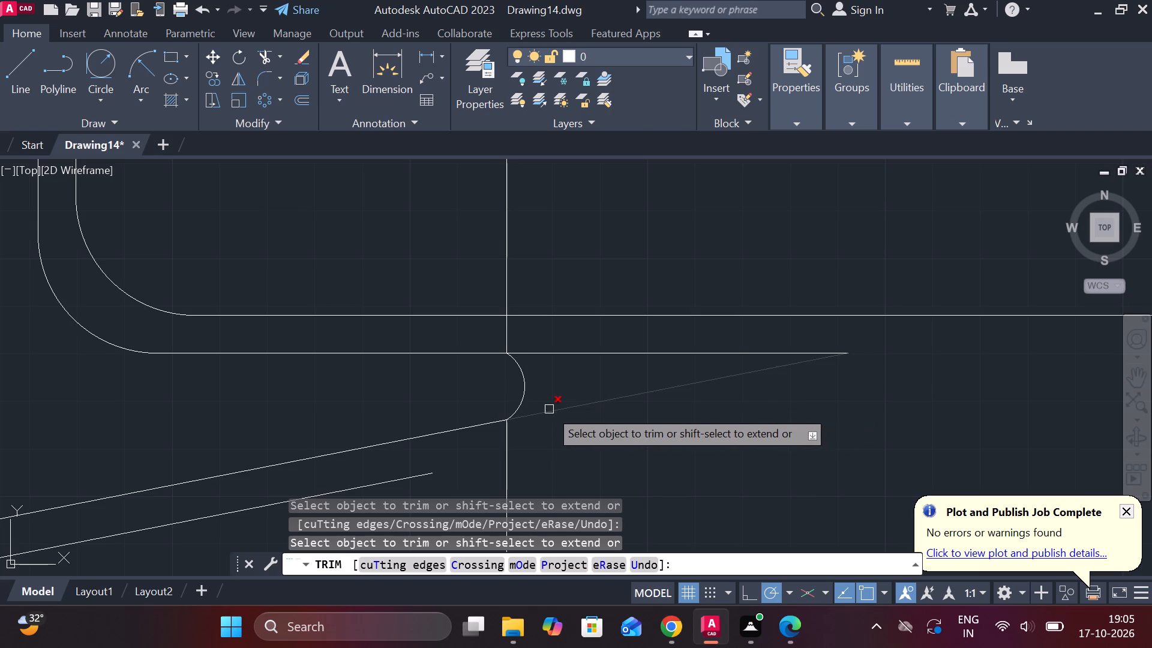
{"action": "left_click", "coordinate": [549, 409]}
{"action": "double_click", "coordinate": [547, 350]}
Remove the 75 dimension from between the arms.
{"action": "scroll", "coordinate": [582, 382], "scroll_direction": "down", "scroll_amount": 1}
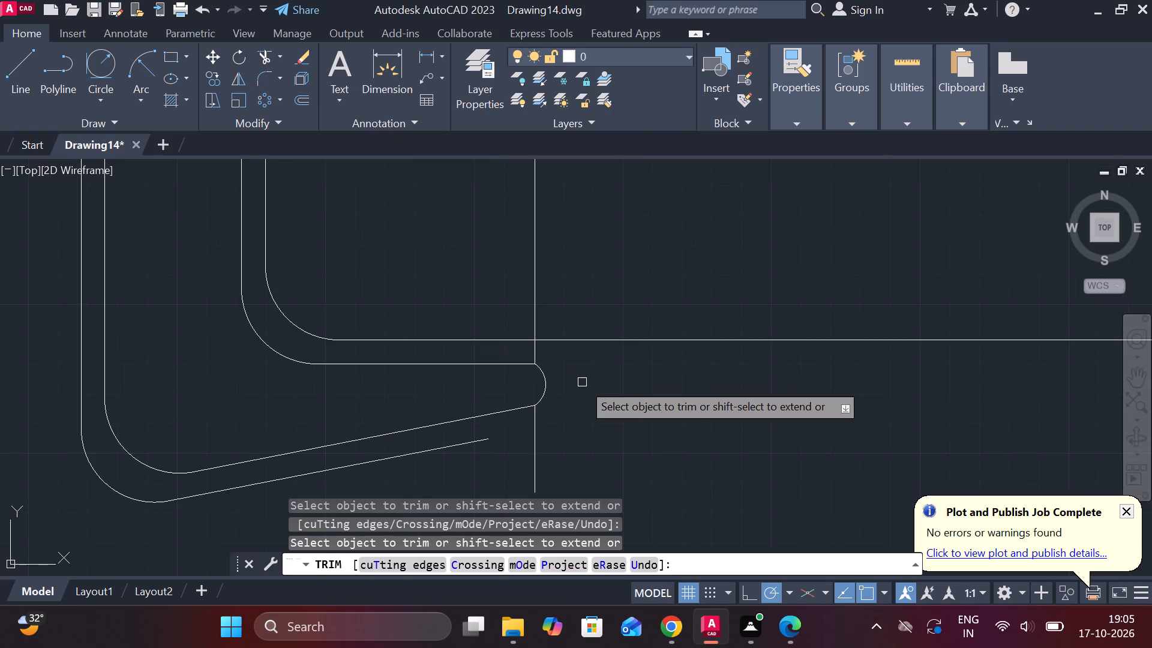
{"action": "scroll", "coordinate": [582, 382], "scroll_direction": "down", "scroll_amount": 1}
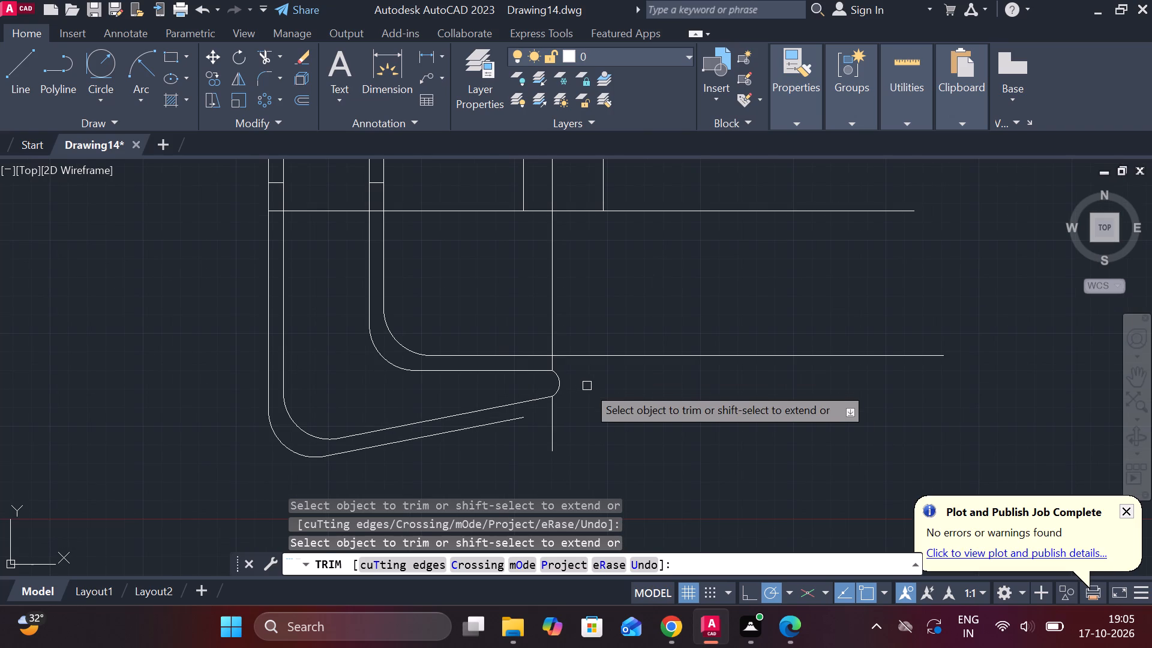
{"action": "scroll", "coordinate": [587, 386], "scroll_direction": "down", "scroll_amount": 1}
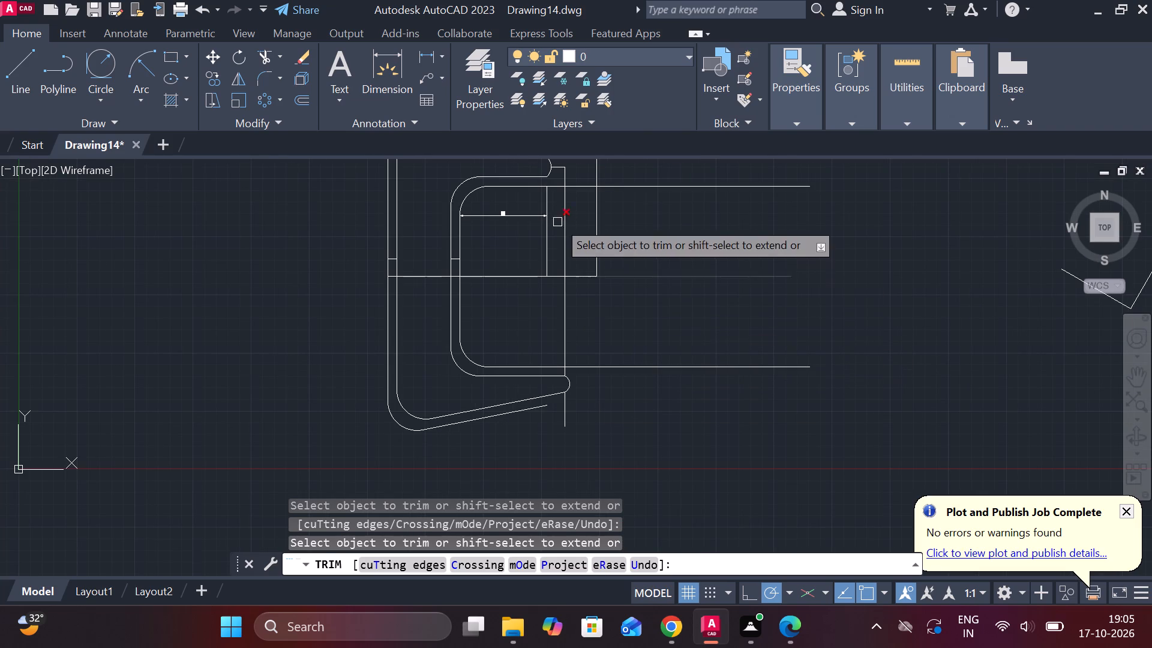
{"action": "left_click", "coordinate": [509, 217]}
Trim the new vertical line below the centreline and cut the lower arm's innermost horizontal line back to it.
{"action": "middle_click_drag", "start_coordinate": [695, 292], "coordinate": [694, 315]}
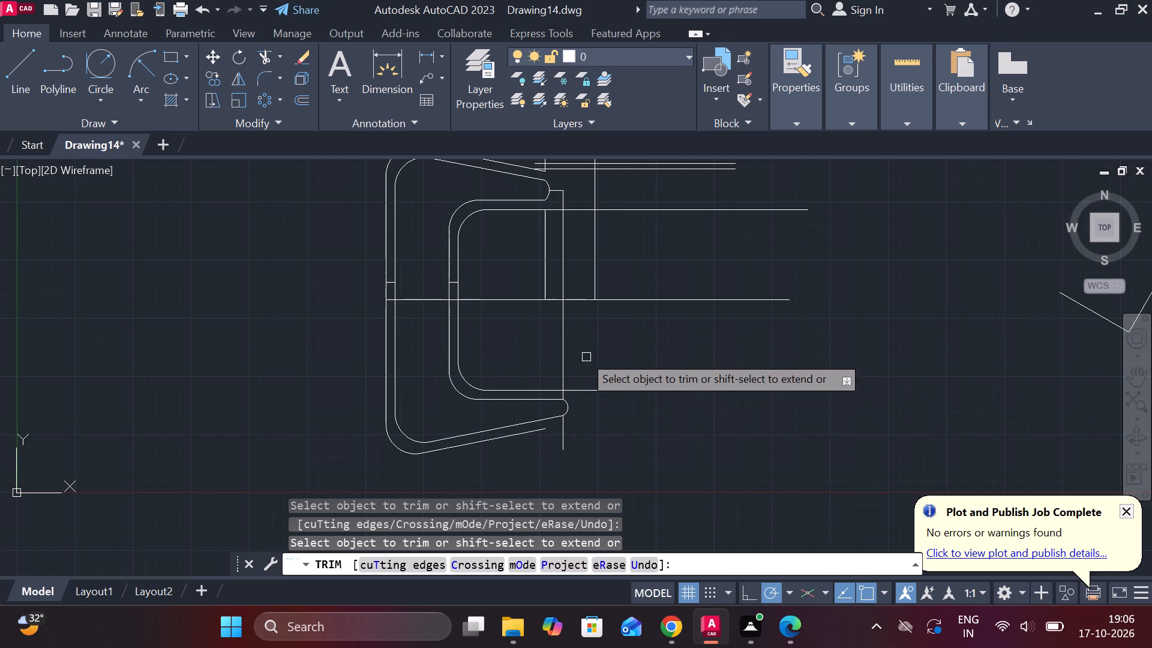
{"action": "left_click", "coordinate": [560, 348]}
{"action": "double_click", "coordinate": [599, 388]}
{"action": "left_click", "coordinate": [565, 436]}
{"action": "scroll", "coordinate": [578, 382], "scroll_direction": "up", "scroll_amount": 2}
{"action": "left_click", "coordinate": [539, 418]}
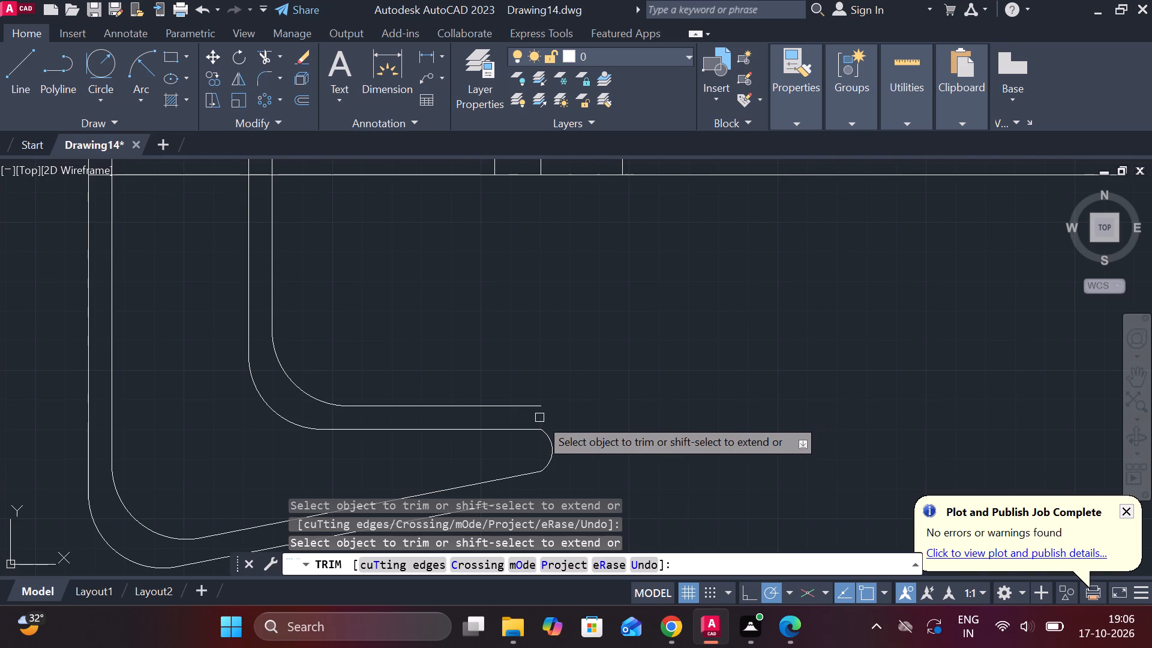
{"action": "scroll", "coordinate": [635, 390], "scroll_direction": "down", "scroll_amount": 2}
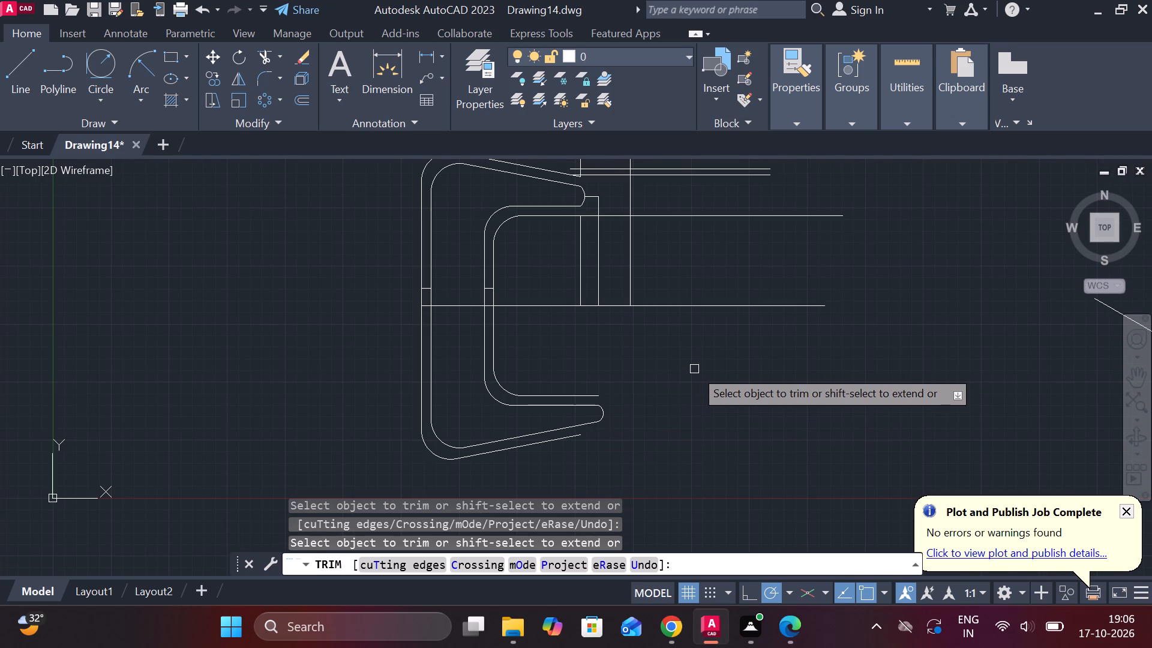
{"action": "key", "text": "Escape"}
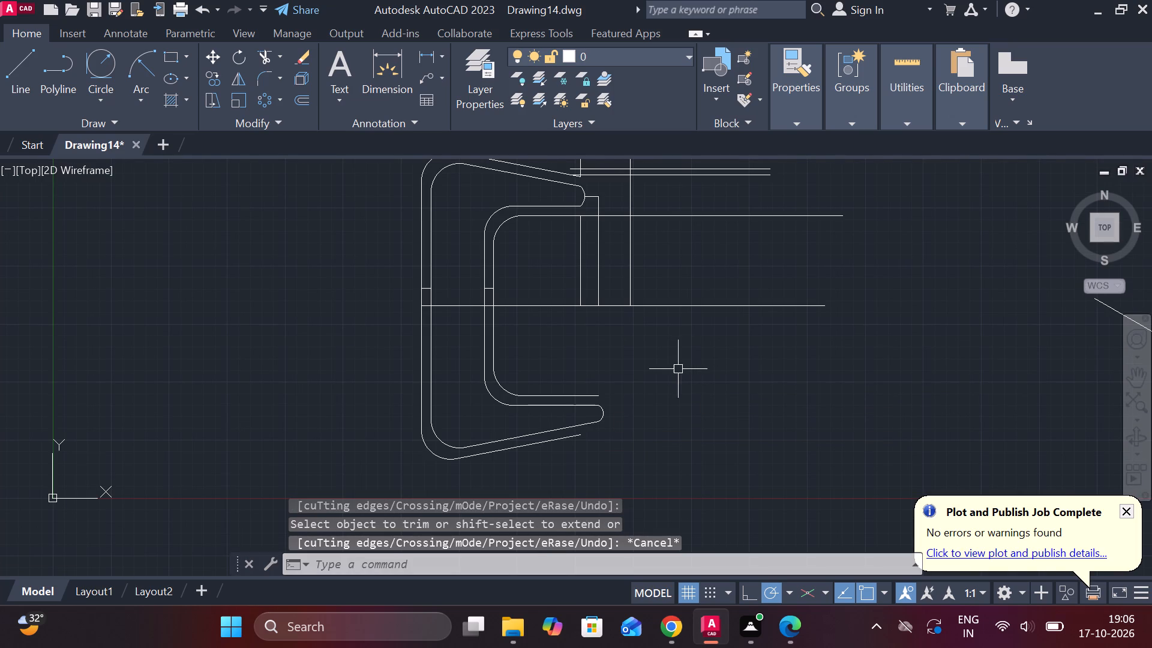
Stretch the free end of the lower arm's innermost horizontal line horizontally well past the arc tip.
{"action": "left_click", "coordinate": [559, 392]}
{"action": "left_click", "coordinate": [603, 397]}
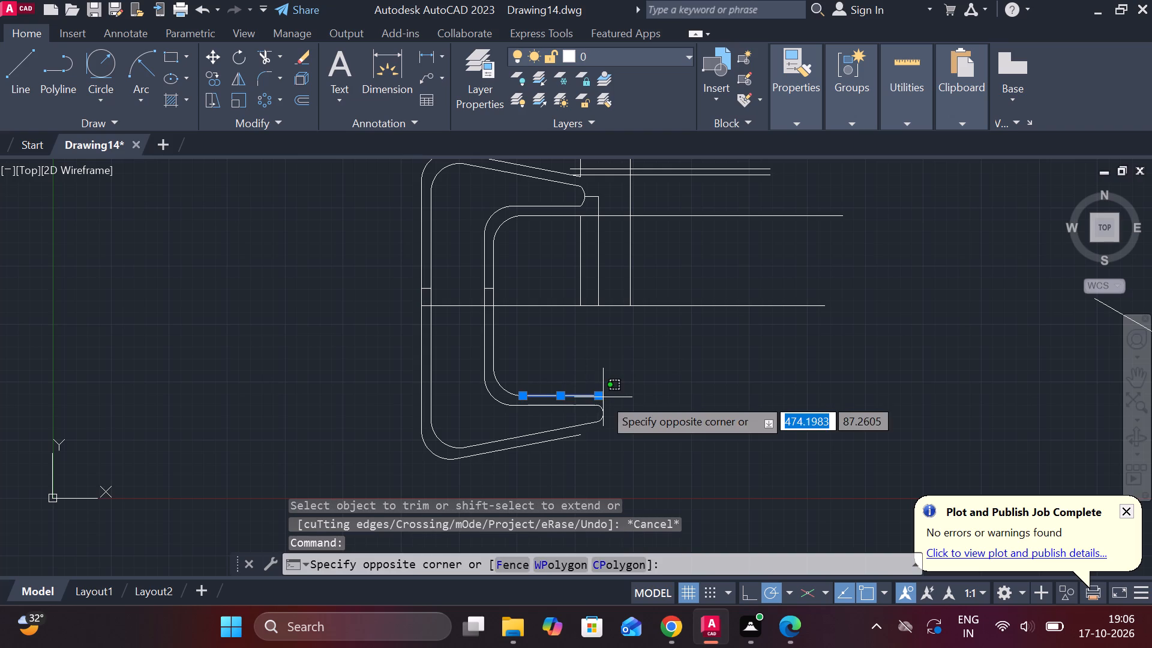
{"action": "key", "text": "Escape"}
{"action": "double_click", "coordinate": [596, 398]}
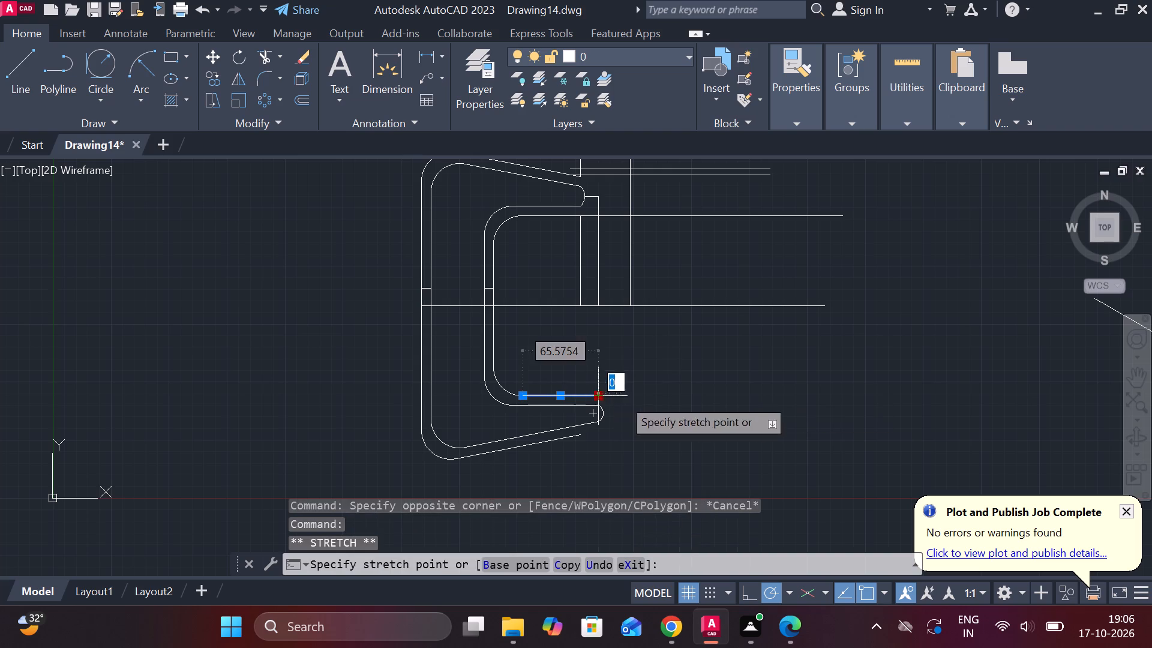
{"action": "left_click", "coordinate": [793, 397]}
{"action": "key", "text": "Escape"}
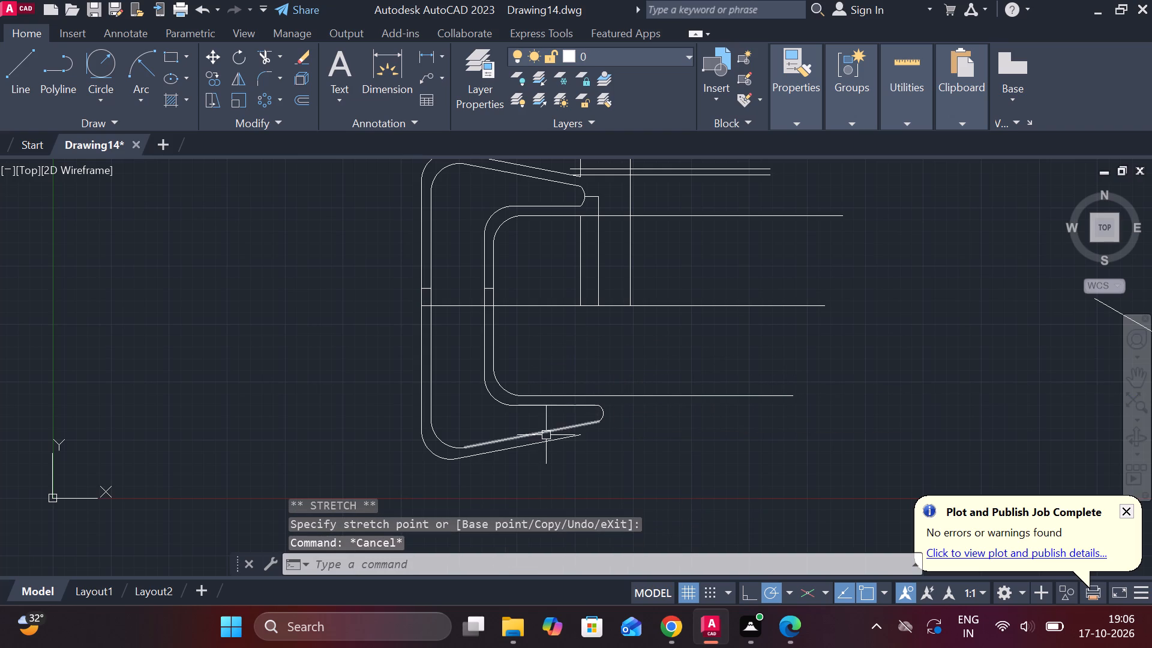
Lengthen the lower arm's outer sloped line to about 300 units so it crosses the innermost horizontal line.
{"action": "left_click", "coordinate": [548, 438]}
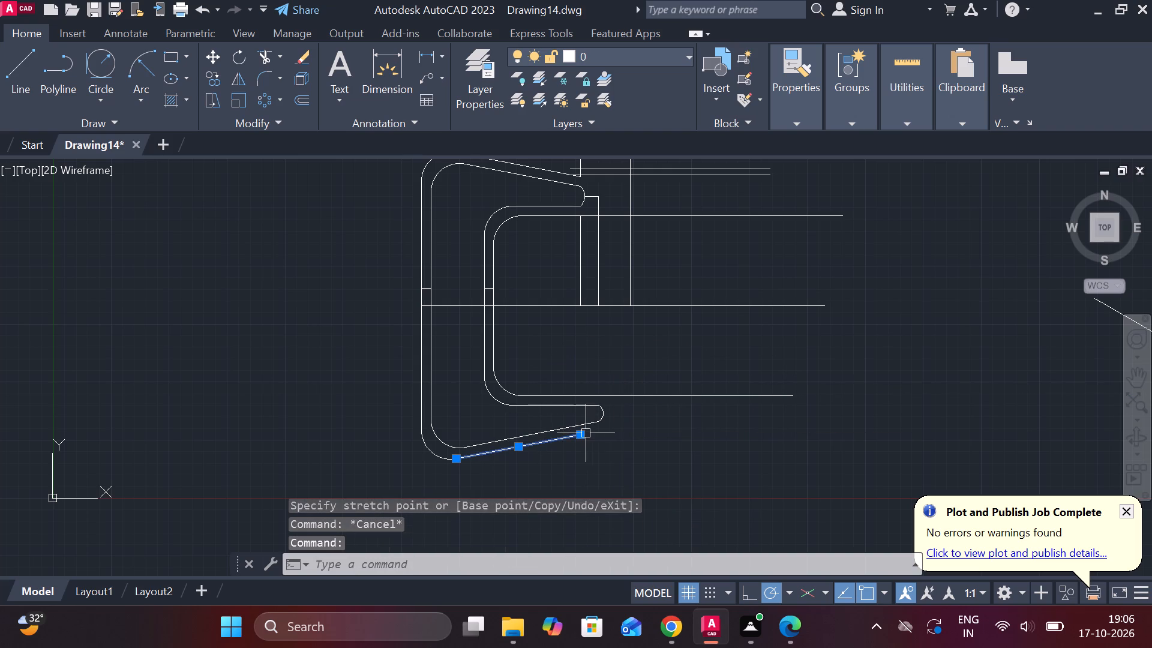
{"action": "left_click", "coordinate": [617, 476]}
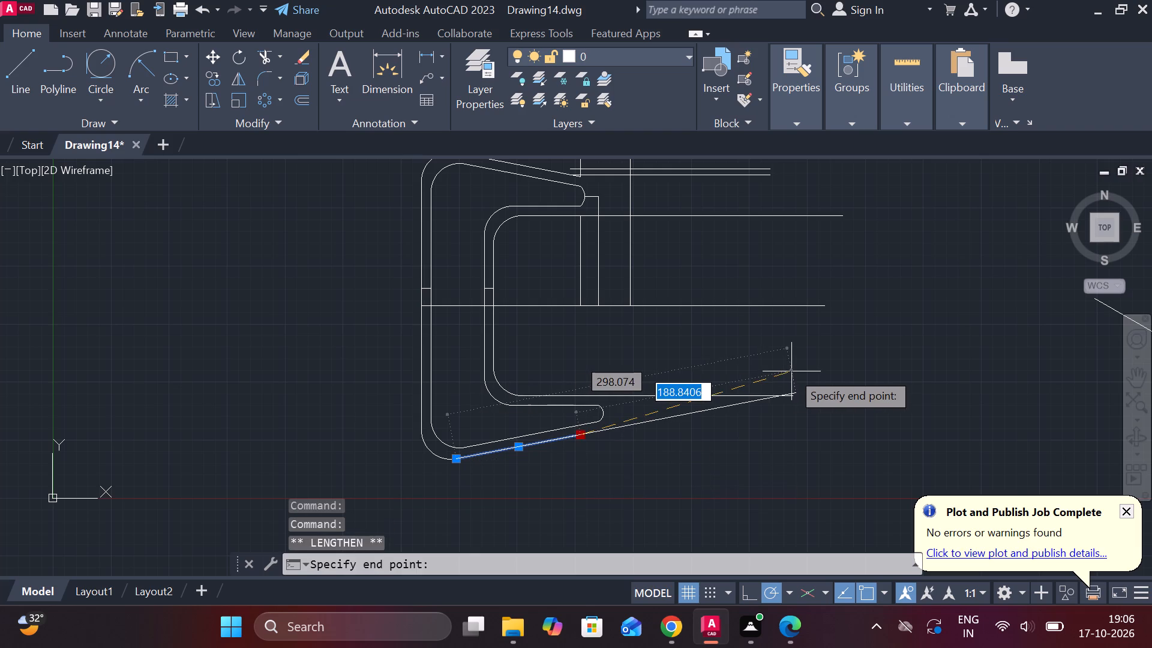
{"action": "left_click", "coordinate": [798, 362]}
{"action": "key", "text": "Escape"}
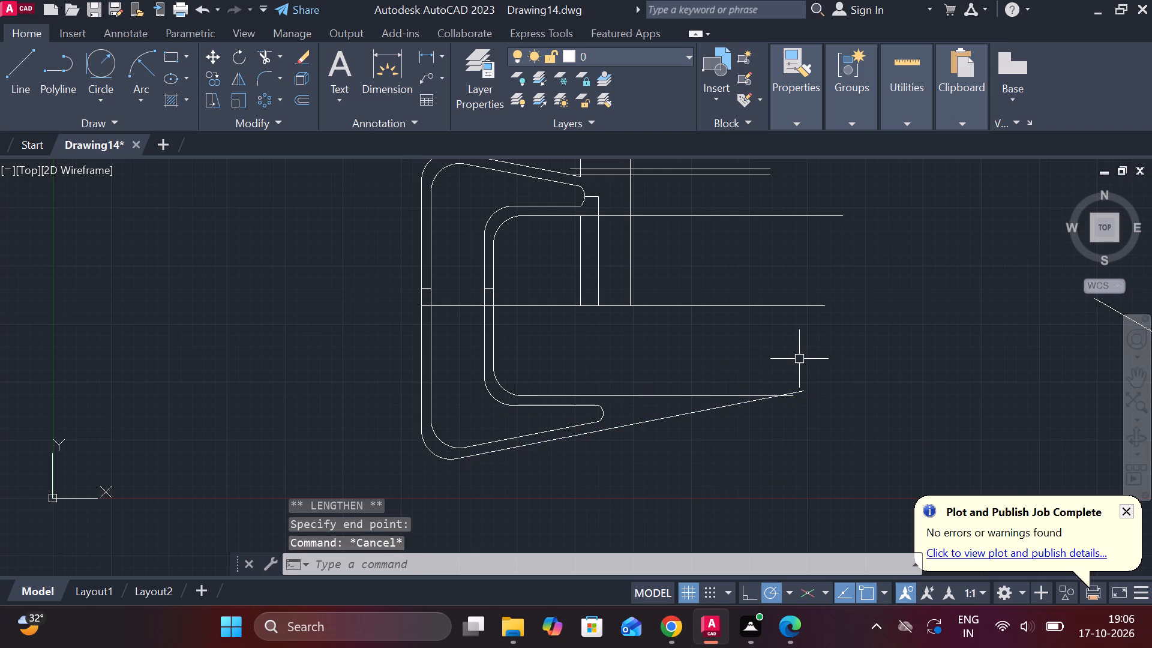
Offset the horizontal line that ends at the lower arm's arc tip 12 units upward.
{"action": "scroll", "coordinate": [648, 367], "scroll_direction": "up", "scroll_amount": 1}
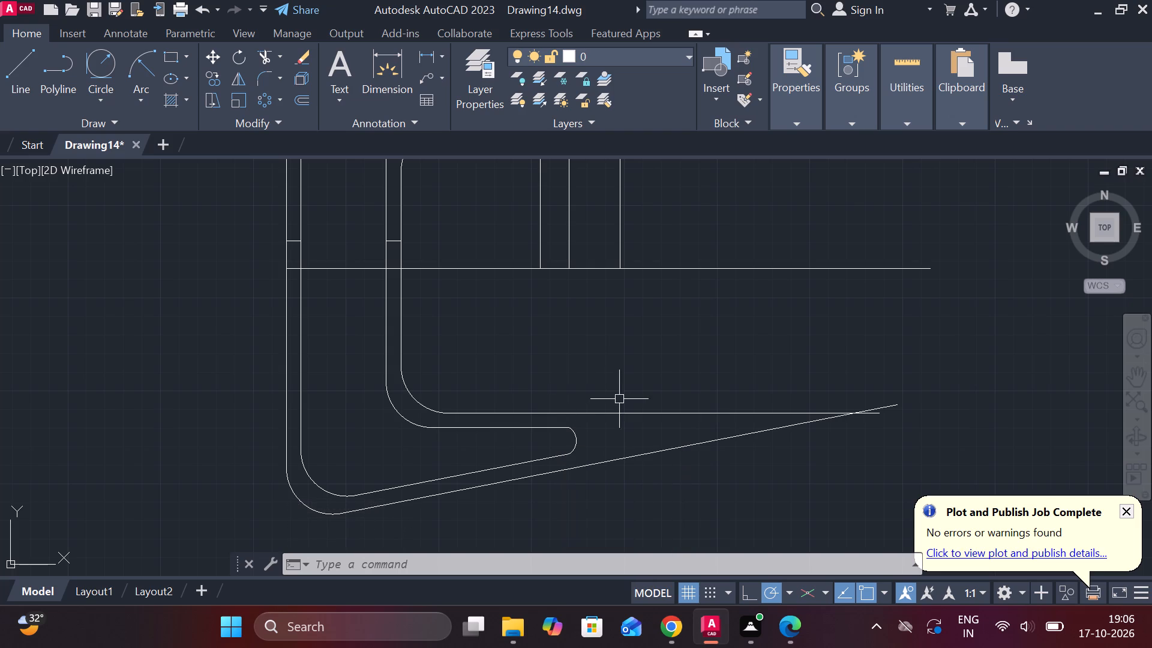
{"action": "left_click", "coordinate": [548, 430]}
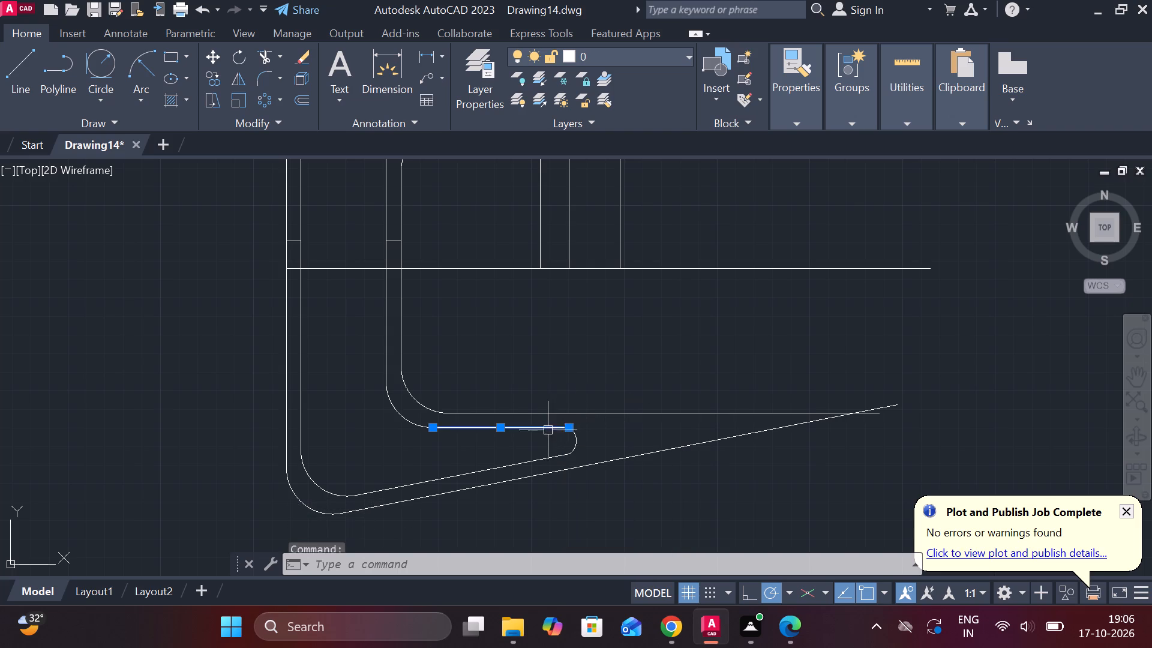
{"action": "key", "text": "o"}
{"action": "key", "text": "Return"}
{"action": "key", "text": "Return"}
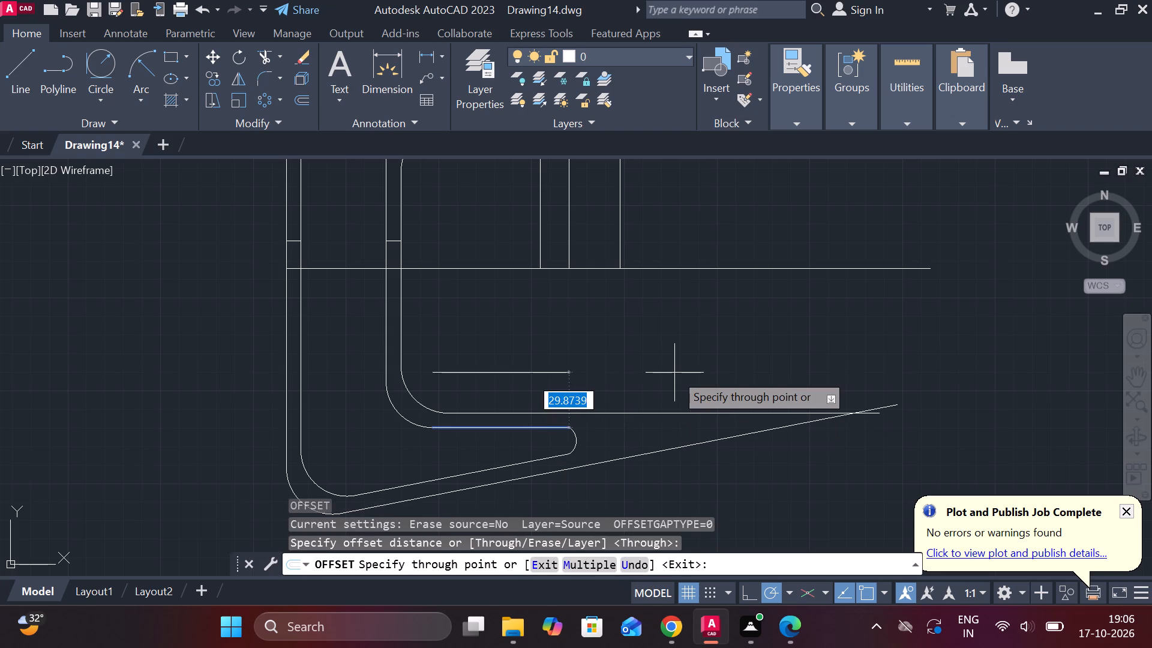
{"action": "type", "text": "12"}
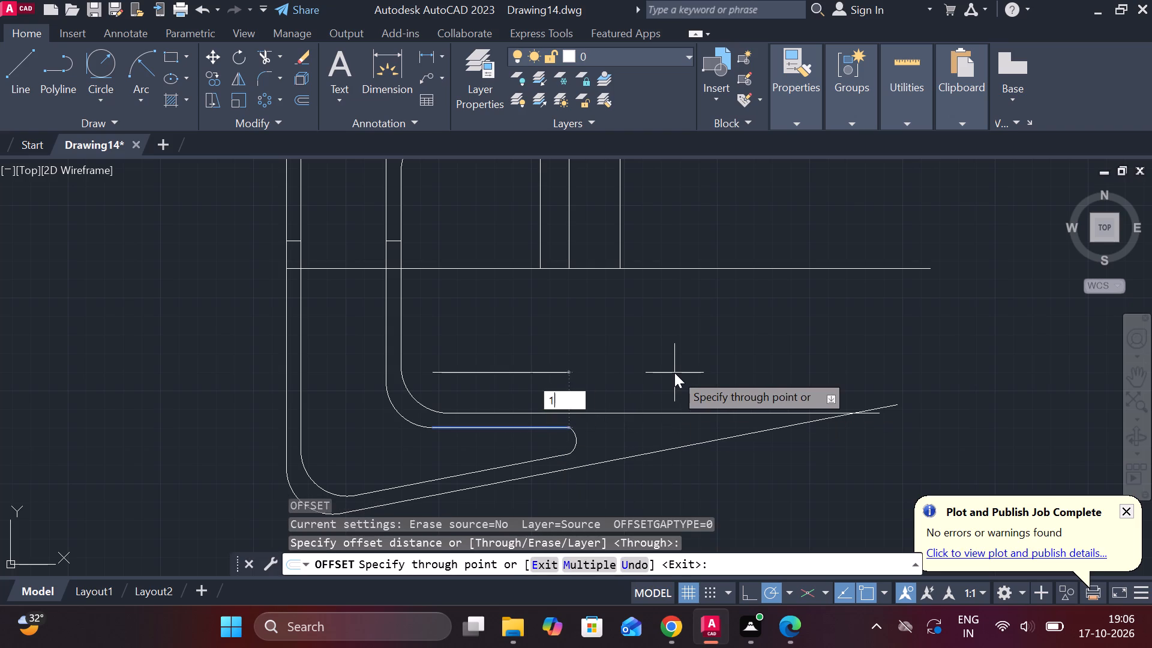
{"action": "key", "text": "space"}
{"action": "middle_click_drag", "start_coordinate": [619, 377], "coordinate": [604, 374]}
{"action": "key", "text": "Escape"}
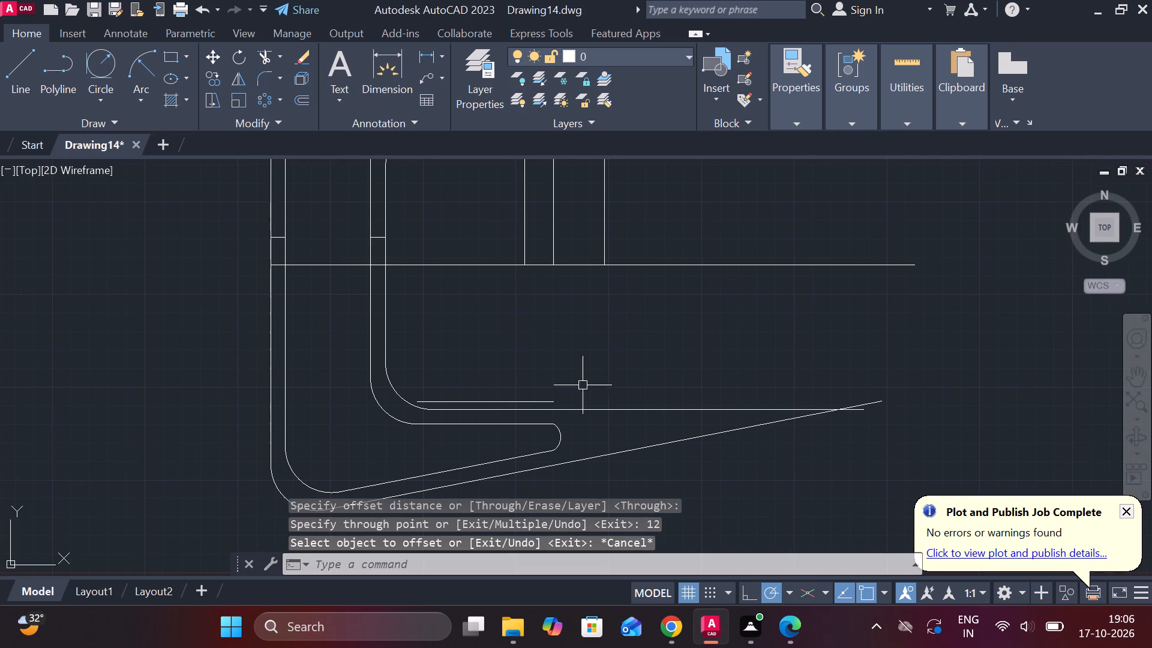
Stretch the new offset line's free end horizontally past the end of the outer sloped line.
{"action": "left_click", "coordinate": [546, 400]}
{"action": "left_click", "coordinate": [552, 401]}
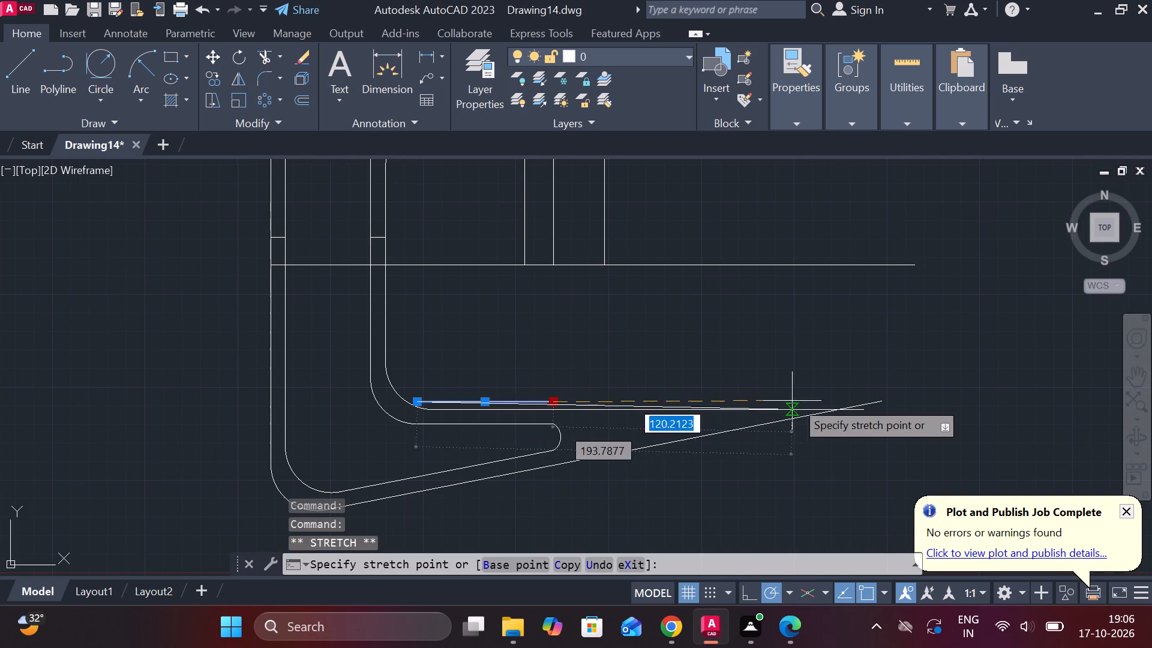
{"action": "left_click", "coordinate": [911, 399]}
{"action": "key", "text": "Escape"}
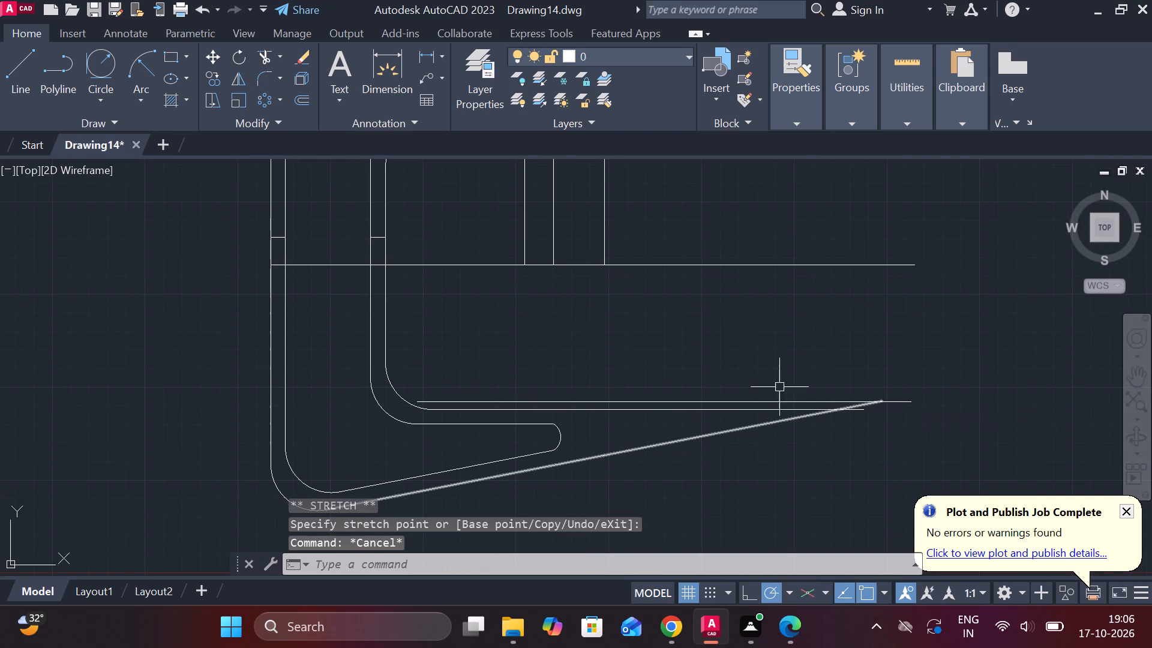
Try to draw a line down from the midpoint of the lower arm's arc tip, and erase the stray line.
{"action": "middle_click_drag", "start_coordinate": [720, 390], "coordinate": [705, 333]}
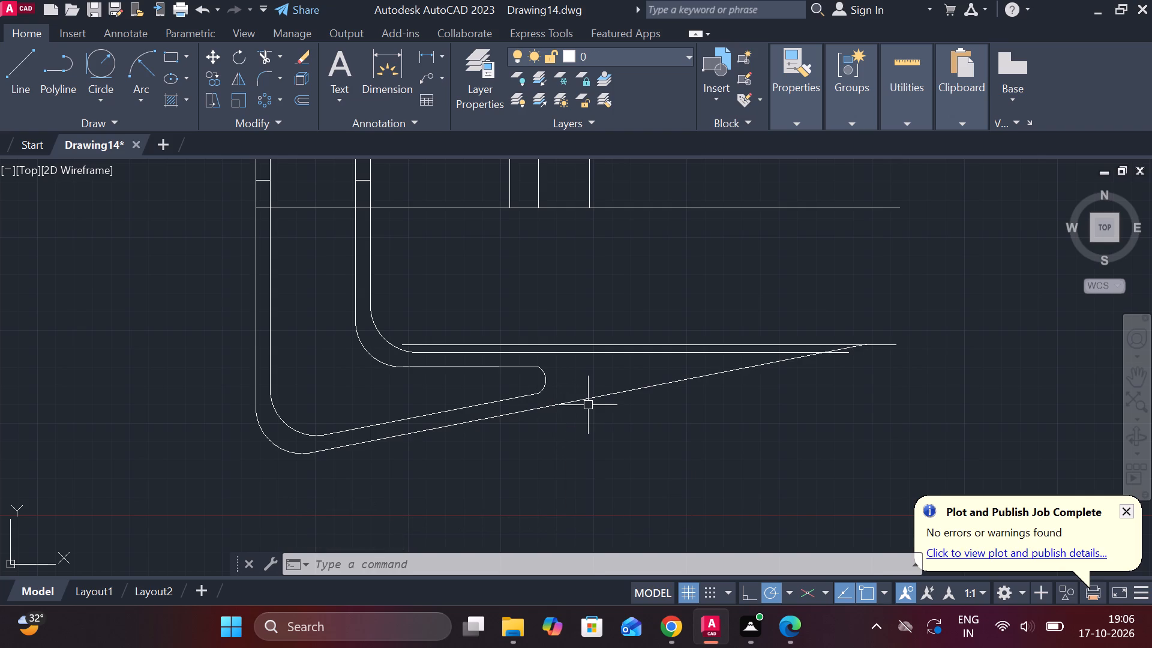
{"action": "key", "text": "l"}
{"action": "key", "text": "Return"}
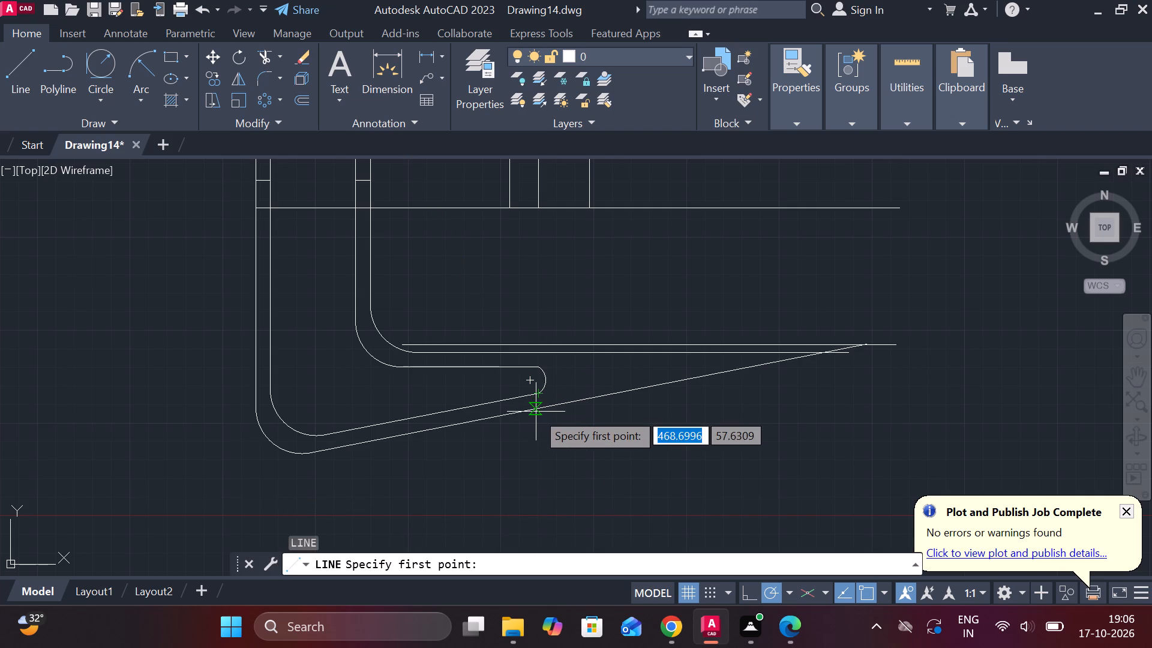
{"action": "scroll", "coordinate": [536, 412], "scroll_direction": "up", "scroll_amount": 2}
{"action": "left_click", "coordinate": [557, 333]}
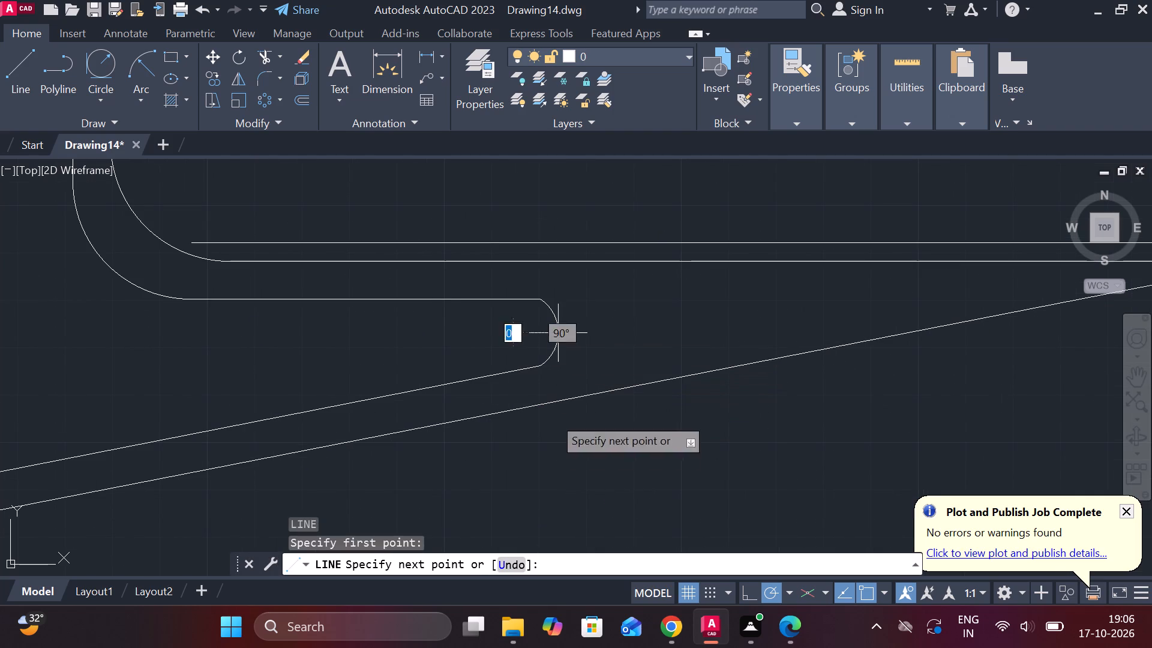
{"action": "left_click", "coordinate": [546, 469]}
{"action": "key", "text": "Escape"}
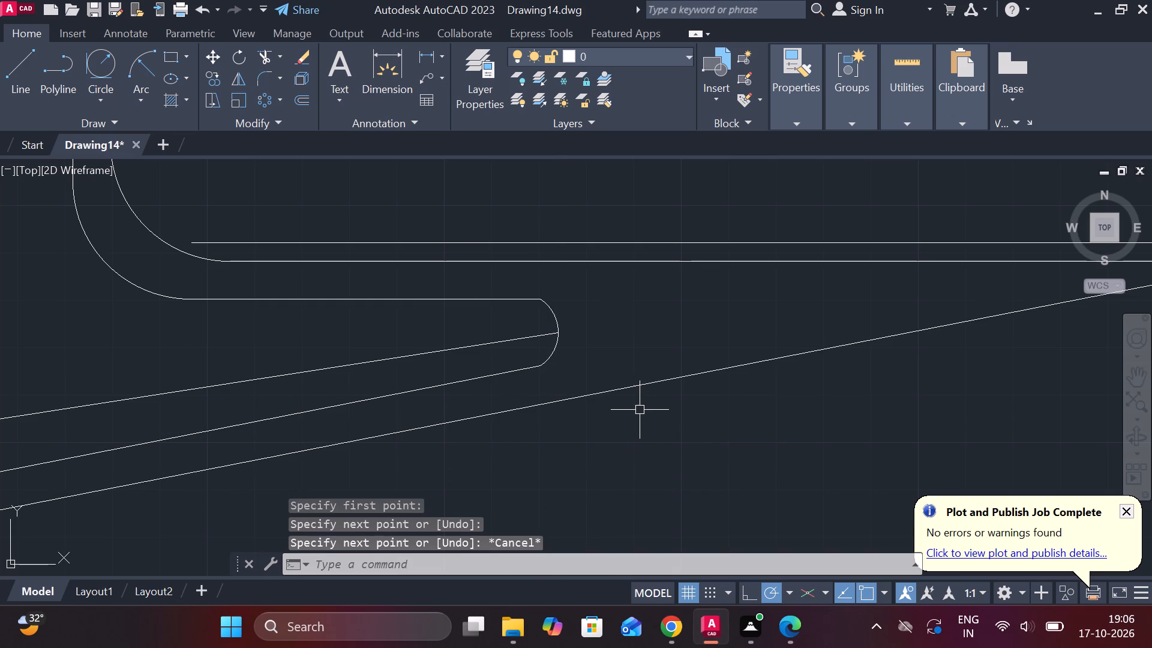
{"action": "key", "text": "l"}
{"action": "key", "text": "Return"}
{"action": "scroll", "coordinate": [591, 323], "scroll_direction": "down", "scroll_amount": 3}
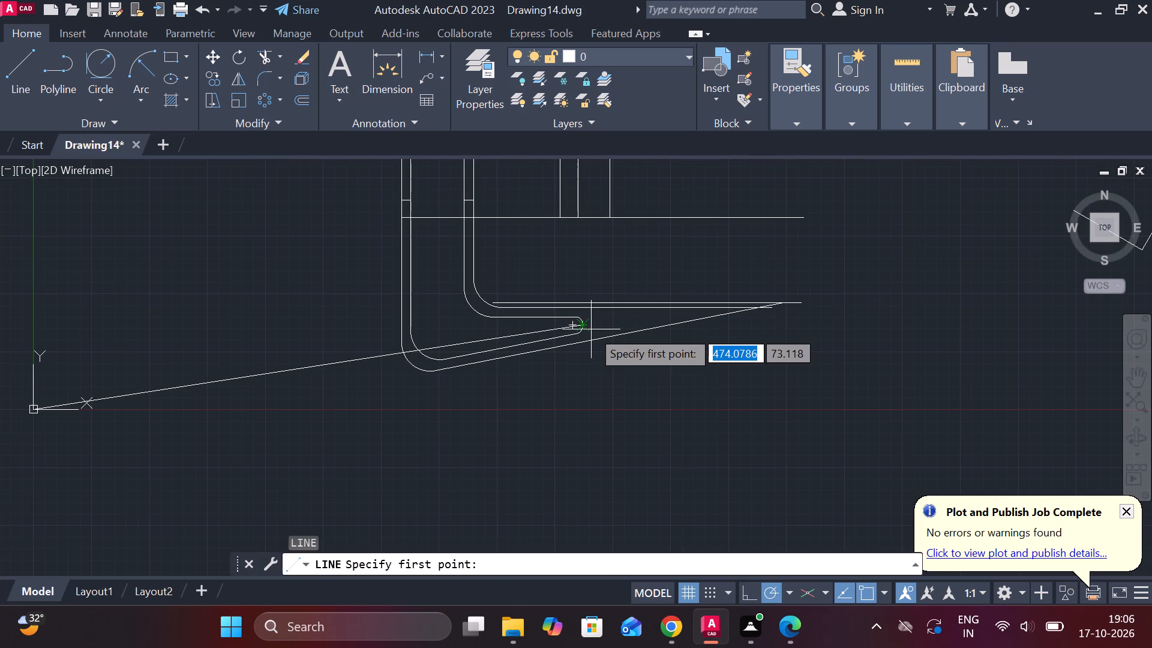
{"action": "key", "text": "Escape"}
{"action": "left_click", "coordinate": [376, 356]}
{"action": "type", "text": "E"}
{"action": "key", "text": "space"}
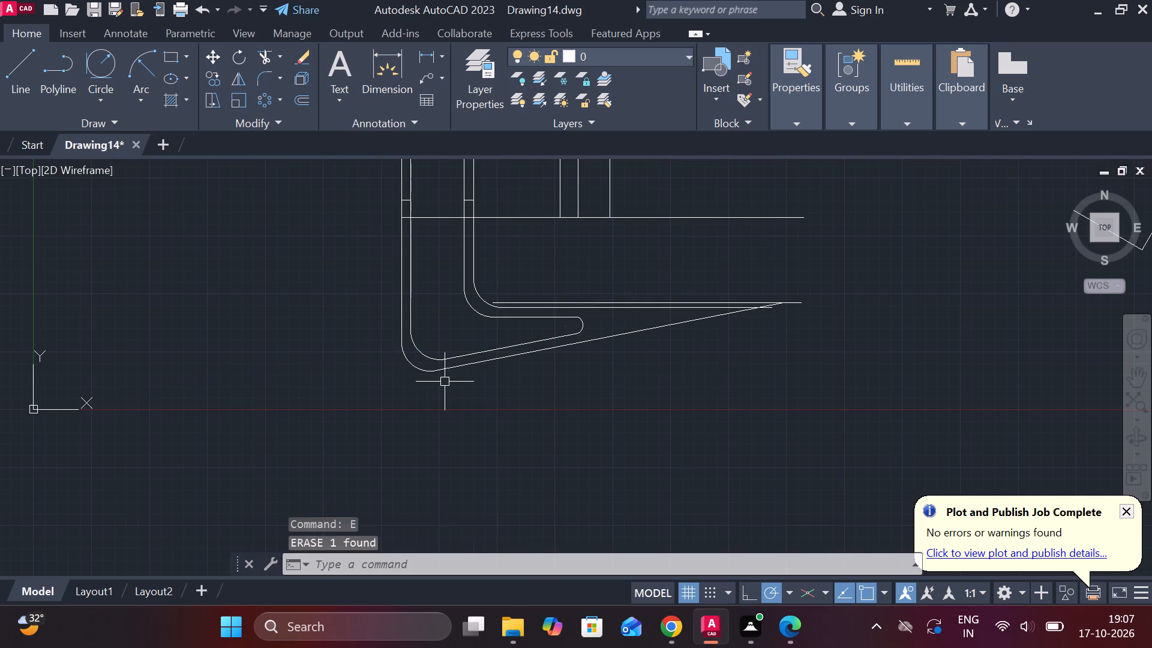
Draw a vertical line from the midpoint of the lower arm's arc tip down across the outer sloped line.
{"action": "scroll", "coordinate": [606, 357], "scroll_direction": "up", "scroll_amount": 2}
{"action": "key", "text": "l"}
{"action": "key", "text": "Return"}
{"action": "left_click", "coordinate": [549, 265]}
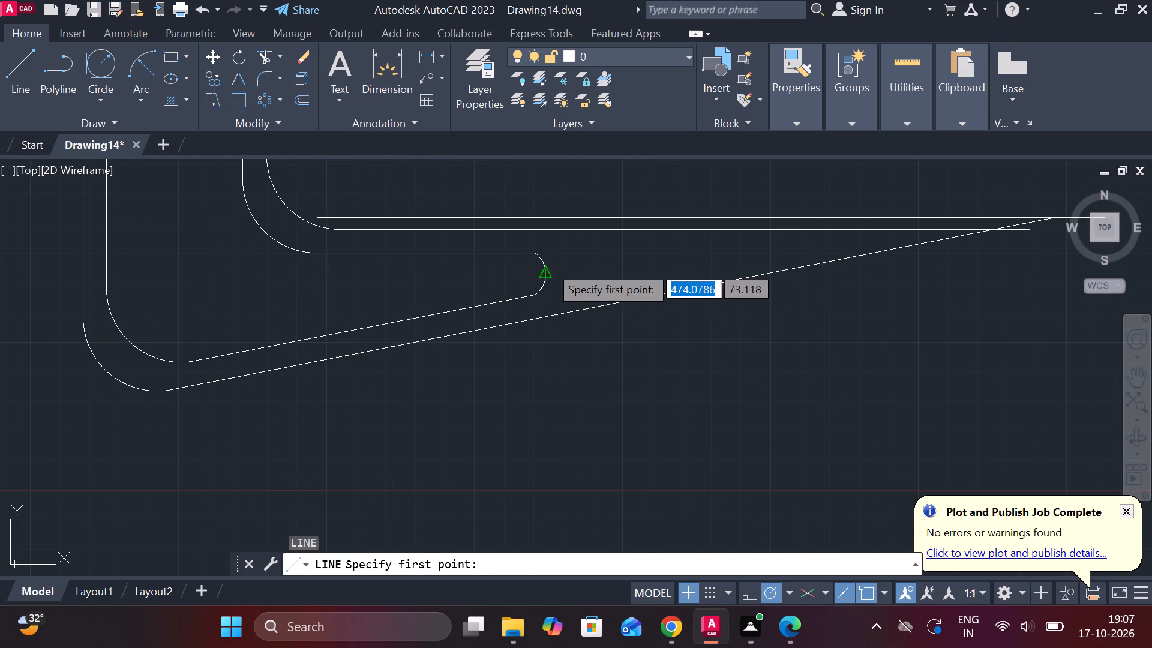
{"action": "left_click", "coordinate": [534, 370]}
{"action": "key", "text": "Escape"}
Draw a horizontal line about 108 units long, away from the arm, starting where the vertical line crosses the outer sloped line.
{"action": "key", "text": "l"}
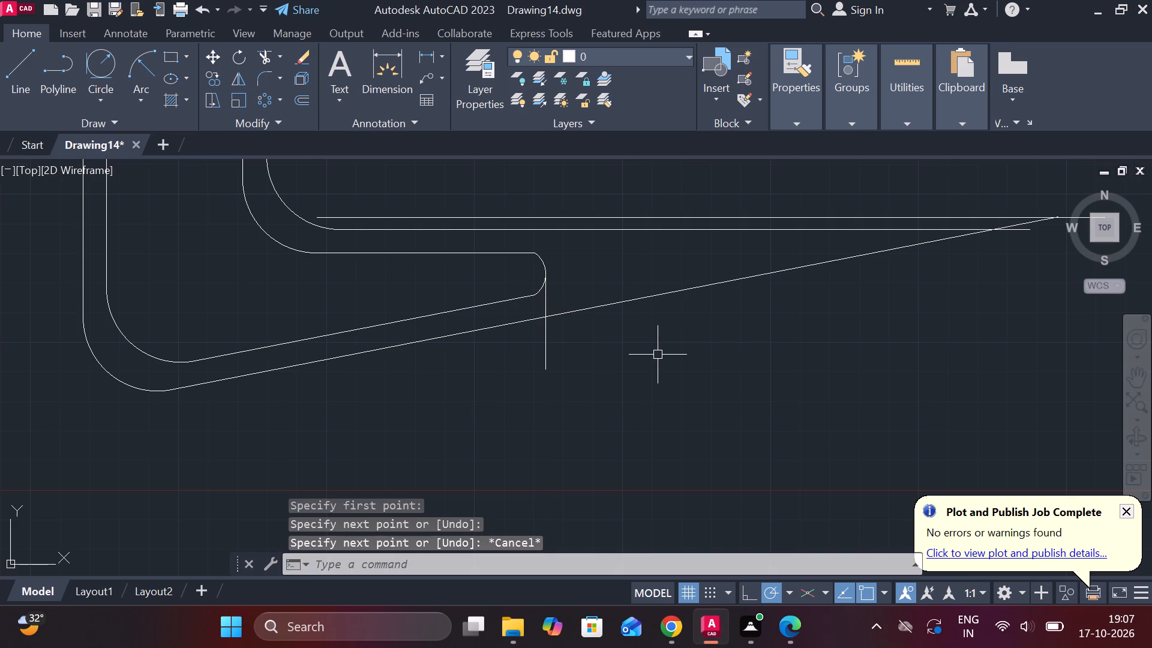
{"action": "key", "text": "Return"}
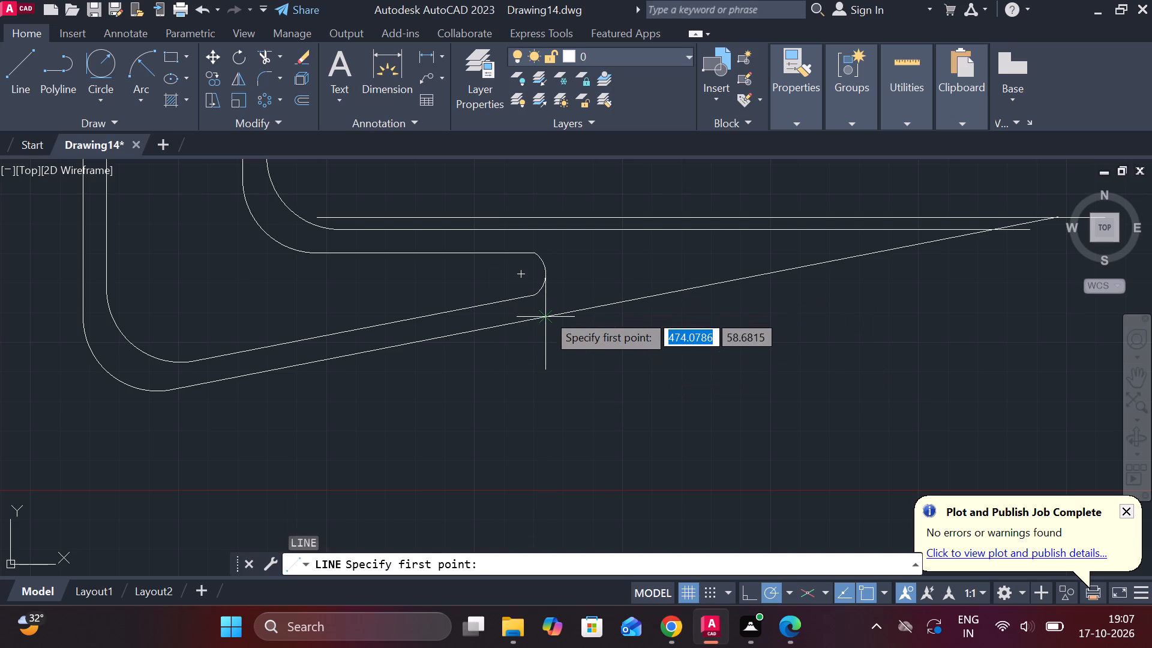
{"action": "left_click", "coordinate": [547, 313]}
{"action": "left_click", "coordinate": [866, 326]}
{"action": "key", "text": "Escape"}
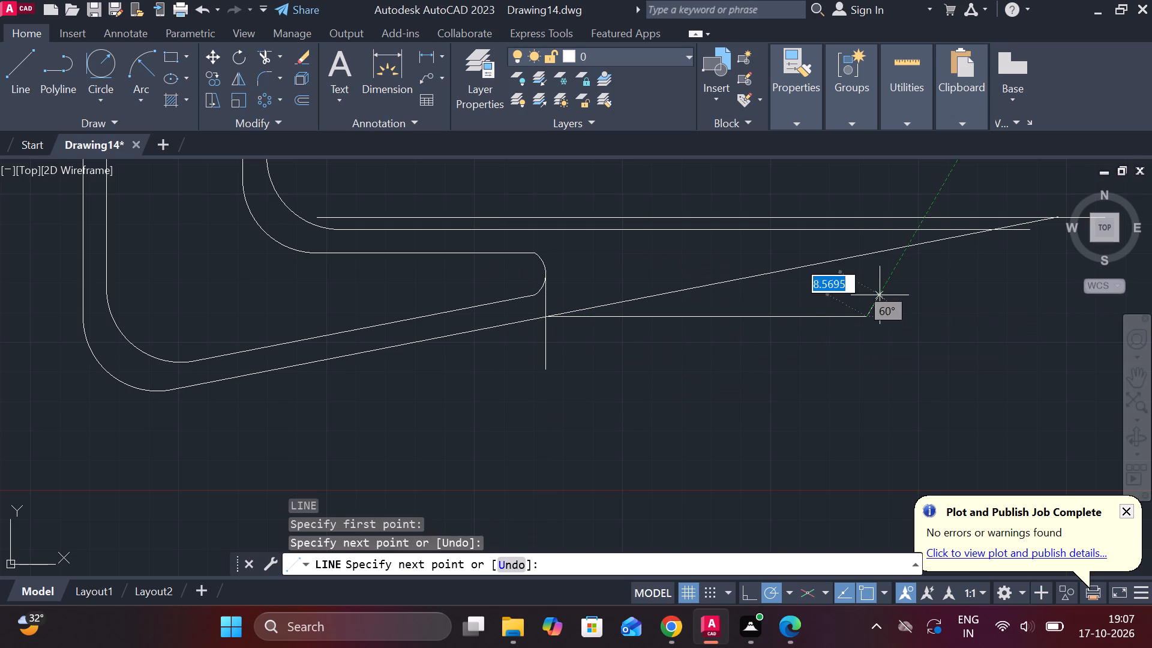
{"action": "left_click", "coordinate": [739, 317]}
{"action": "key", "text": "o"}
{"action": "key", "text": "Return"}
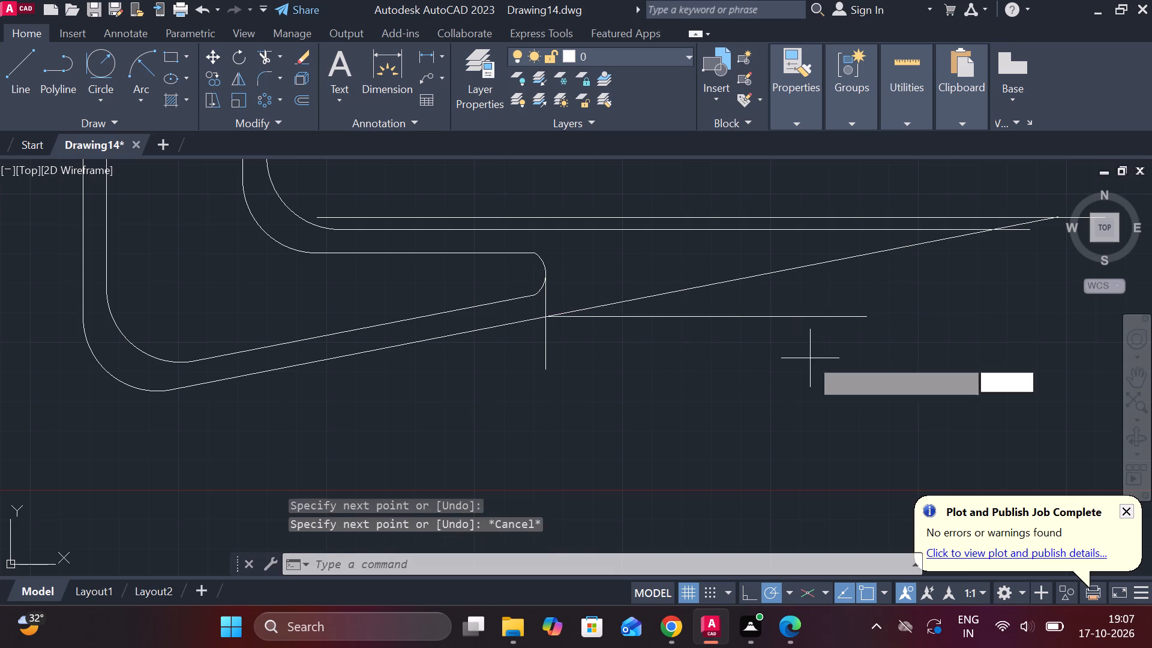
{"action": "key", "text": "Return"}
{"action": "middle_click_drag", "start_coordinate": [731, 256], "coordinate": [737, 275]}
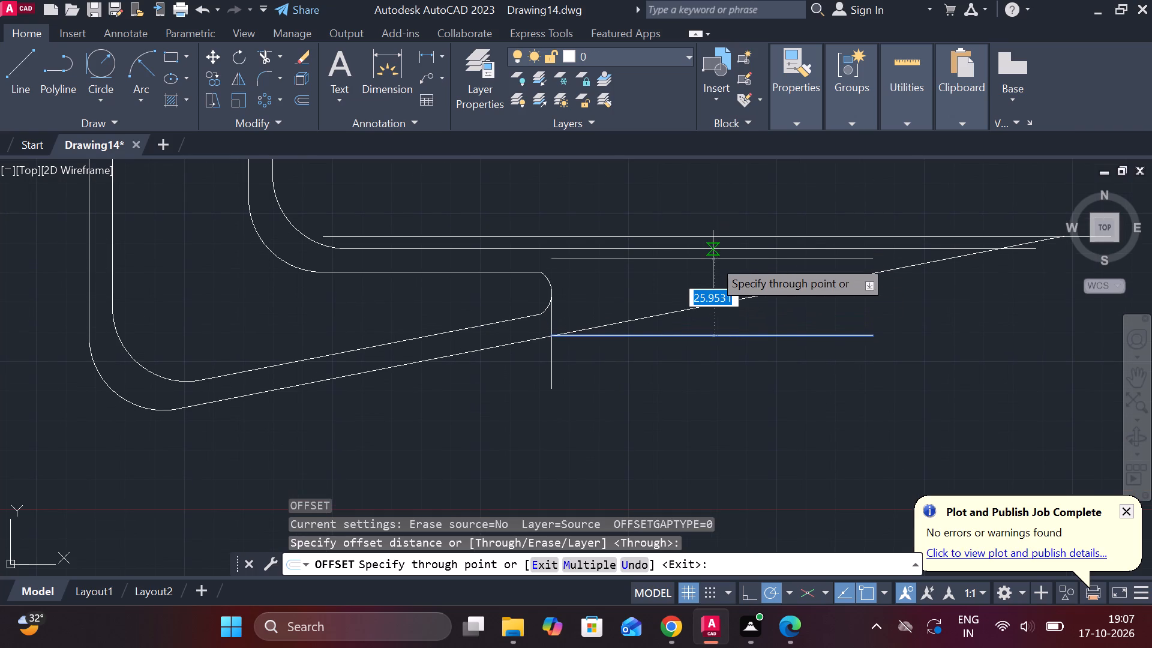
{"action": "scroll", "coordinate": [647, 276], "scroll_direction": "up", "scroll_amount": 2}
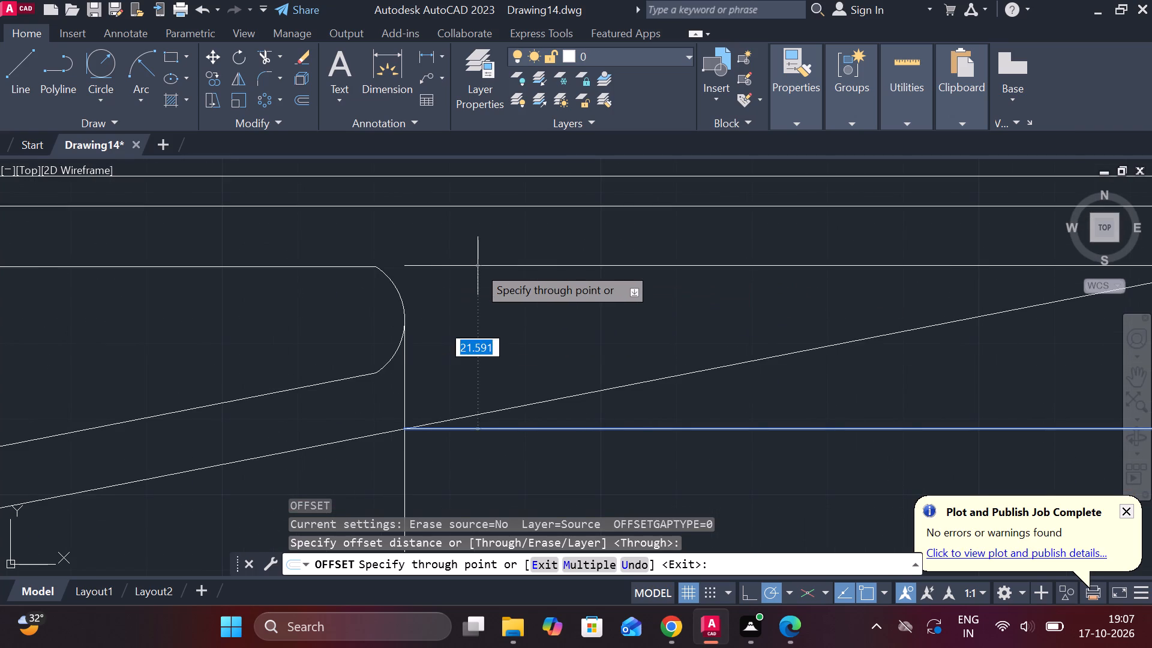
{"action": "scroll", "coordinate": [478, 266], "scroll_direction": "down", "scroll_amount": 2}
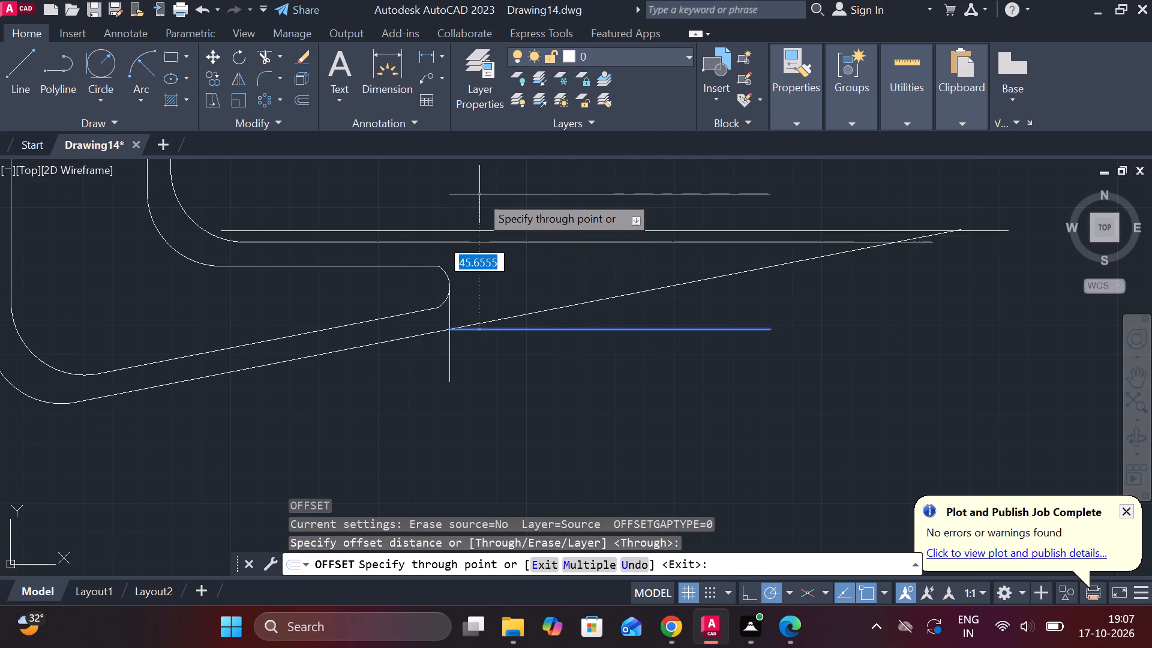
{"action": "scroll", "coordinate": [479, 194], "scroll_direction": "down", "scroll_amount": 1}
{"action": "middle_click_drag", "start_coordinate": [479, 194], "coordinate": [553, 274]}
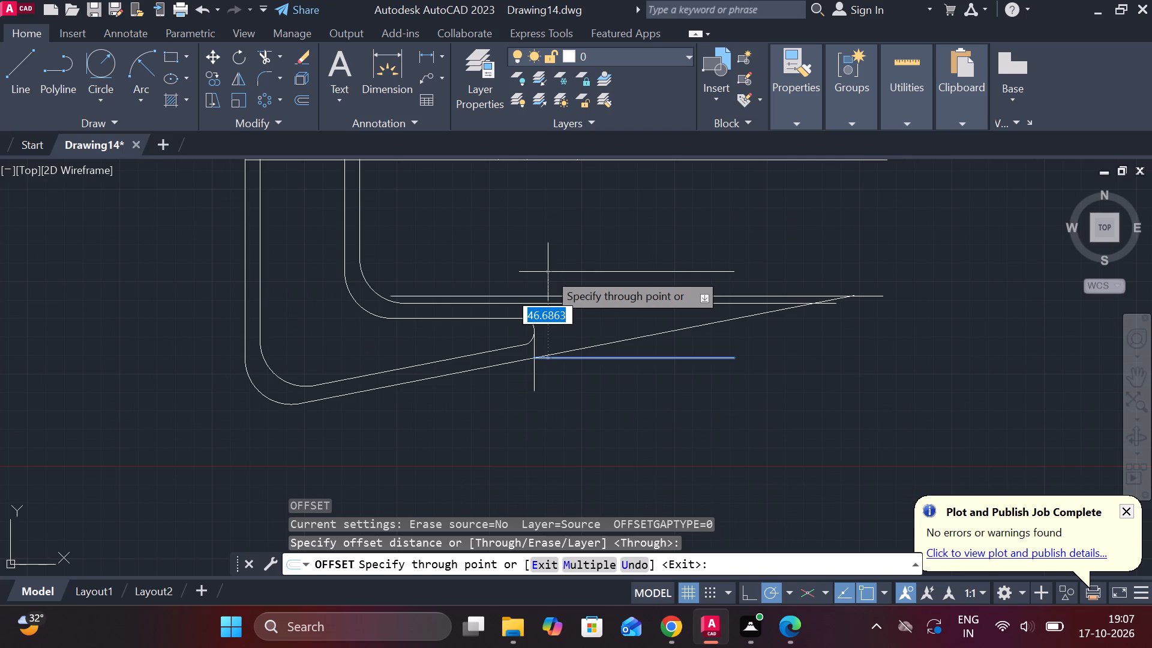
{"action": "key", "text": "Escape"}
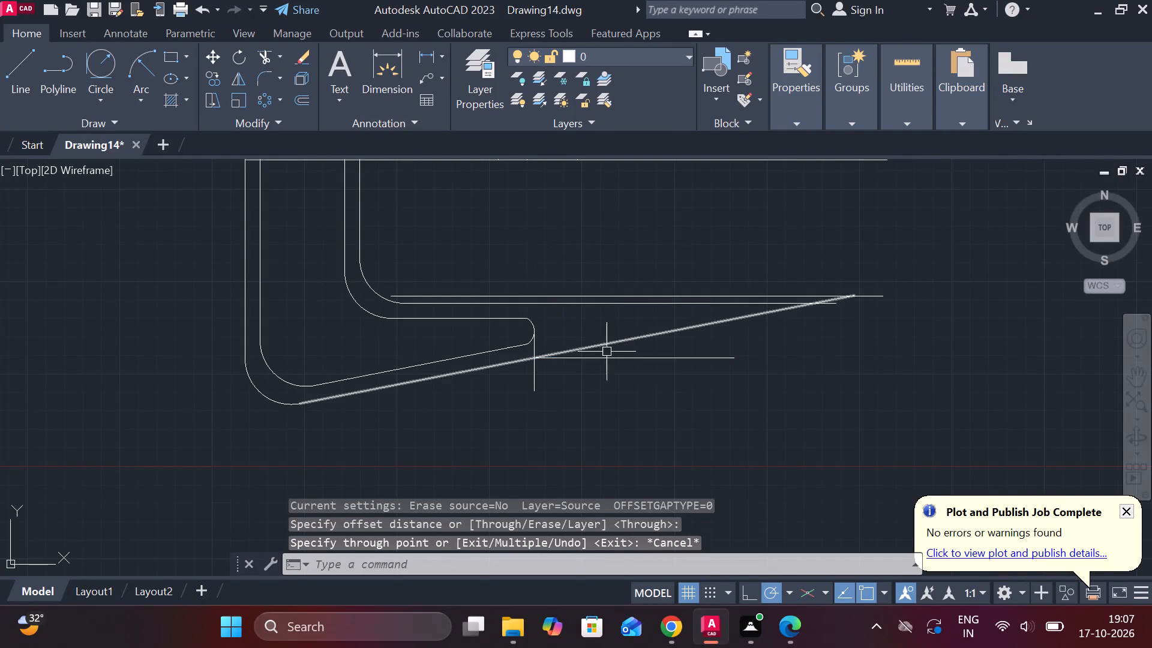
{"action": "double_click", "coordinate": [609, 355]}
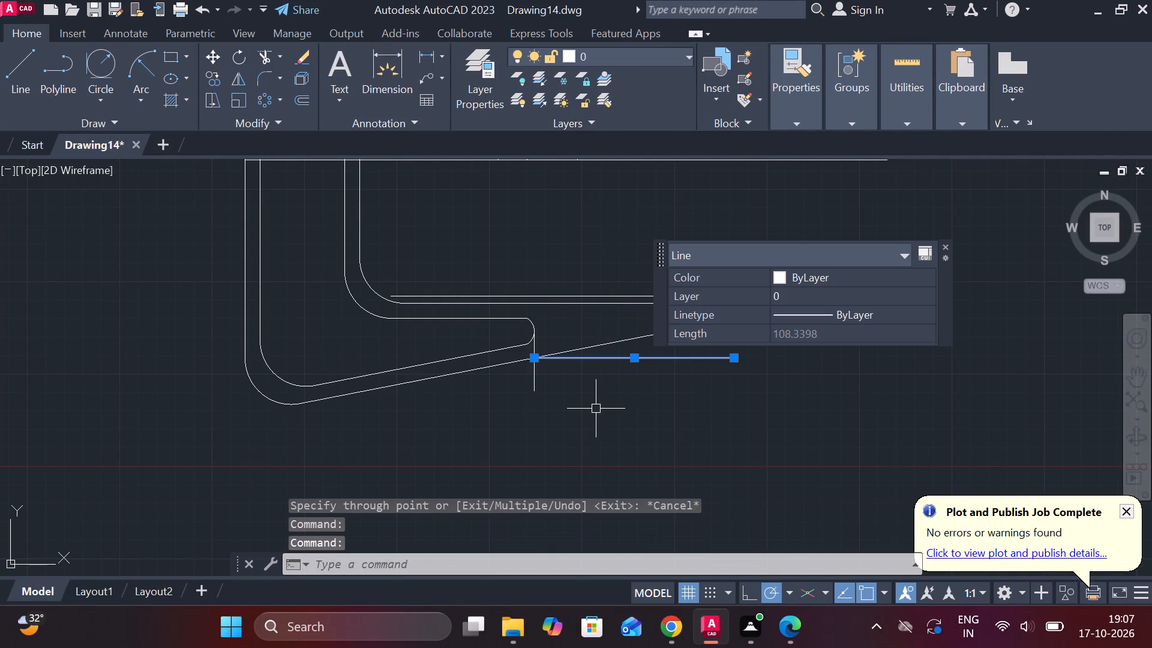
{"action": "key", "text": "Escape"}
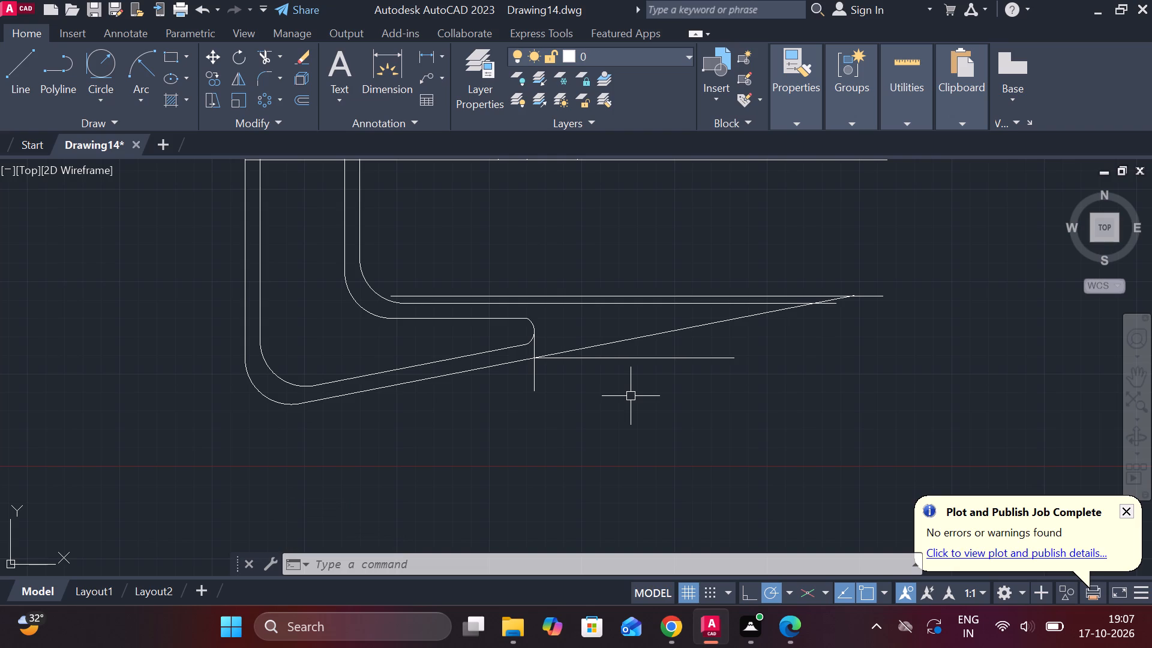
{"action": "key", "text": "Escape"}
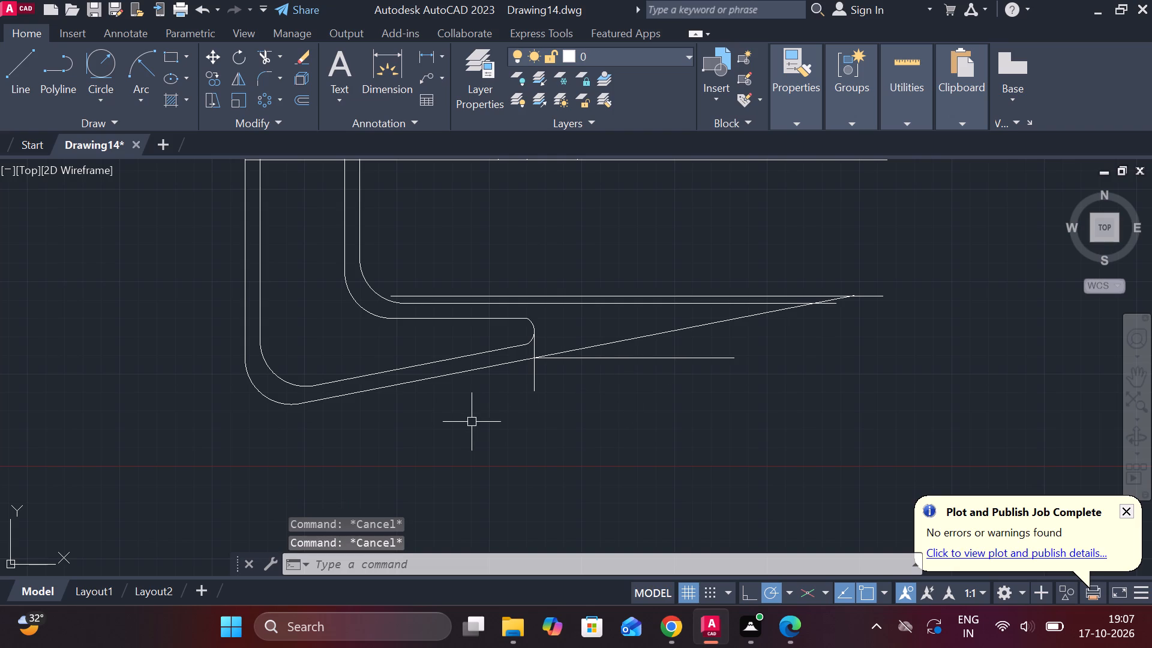
Draw a horizontal line about 200 units long from the bottom quadrant of the lower outer corner arc, running under the arm.
{"action": "key", "text": "l"}
{"action": "key", "text": "Return"}
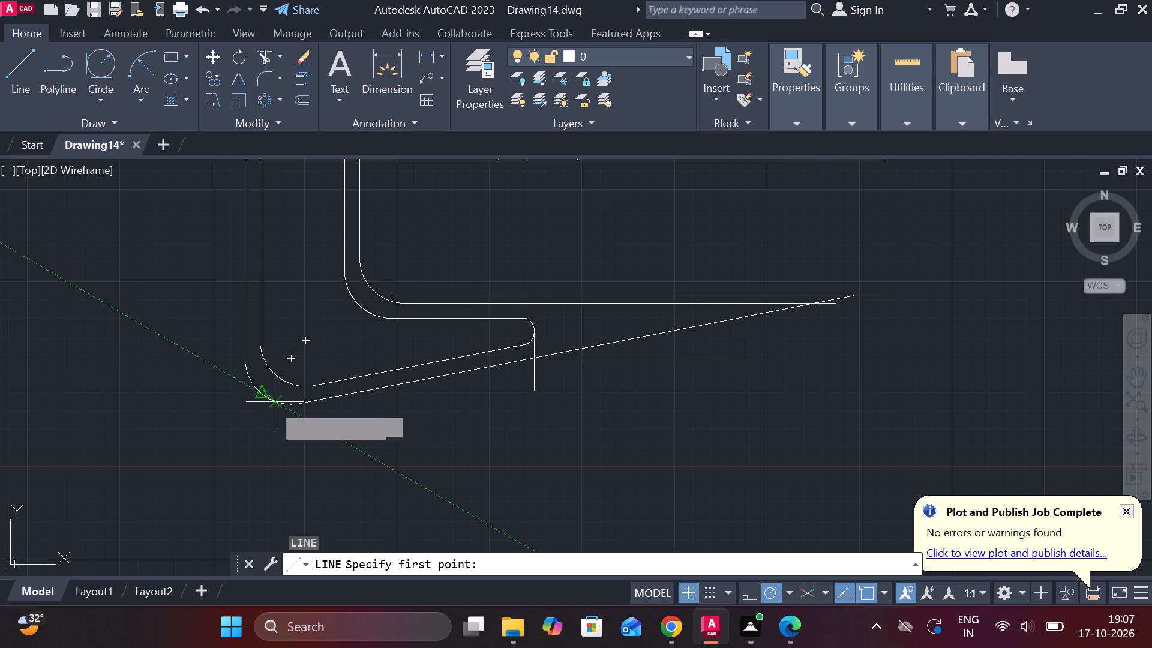
{"action": "scroll", "coordinate": [275, 407], "scroll_direction": "up", "scroll_amount": 1}
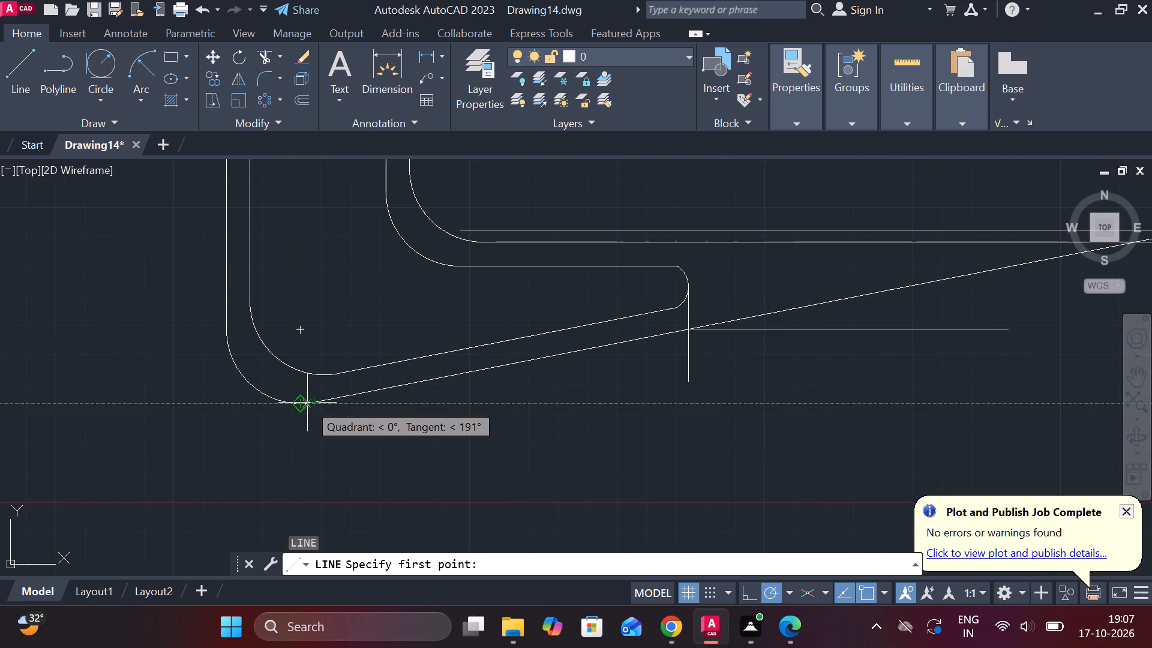
{"action": "left_click", "coordinate": [300, 404]}
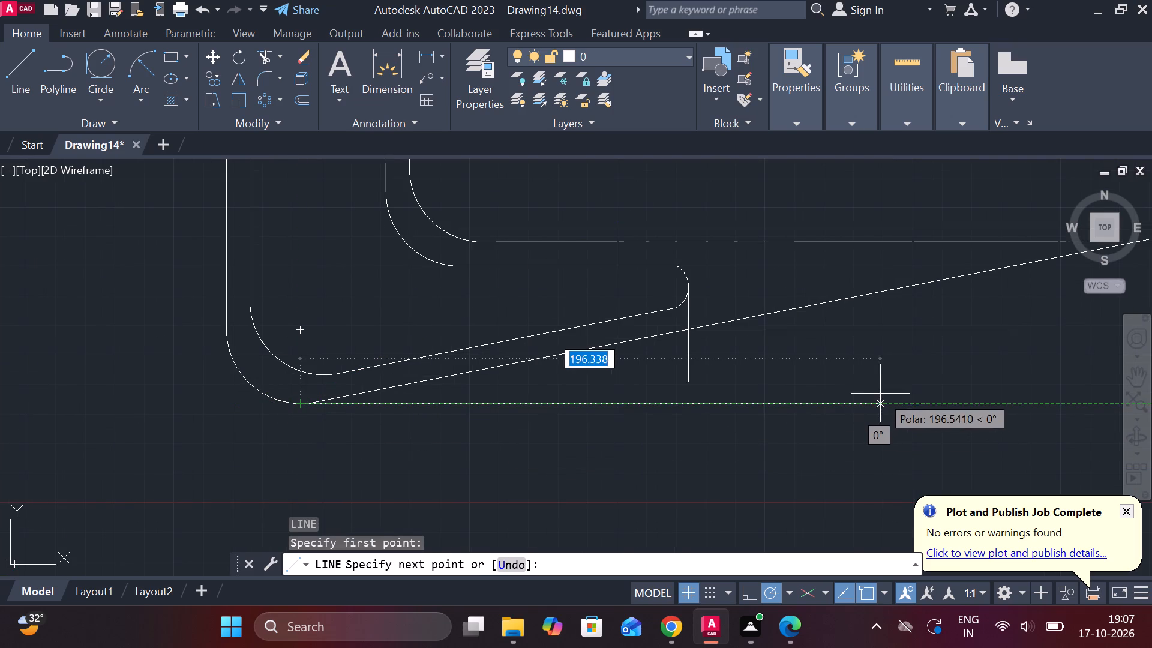
{"action": "left_click", "coordinate": [908, 394]}
{"action": "key", "text": "Escape"}
Offset the bottom horizontal line 20 units upward.
{"action": "middle_click_drag", "start_coordinate": [916, 381], "coordinate": [828, 406]}
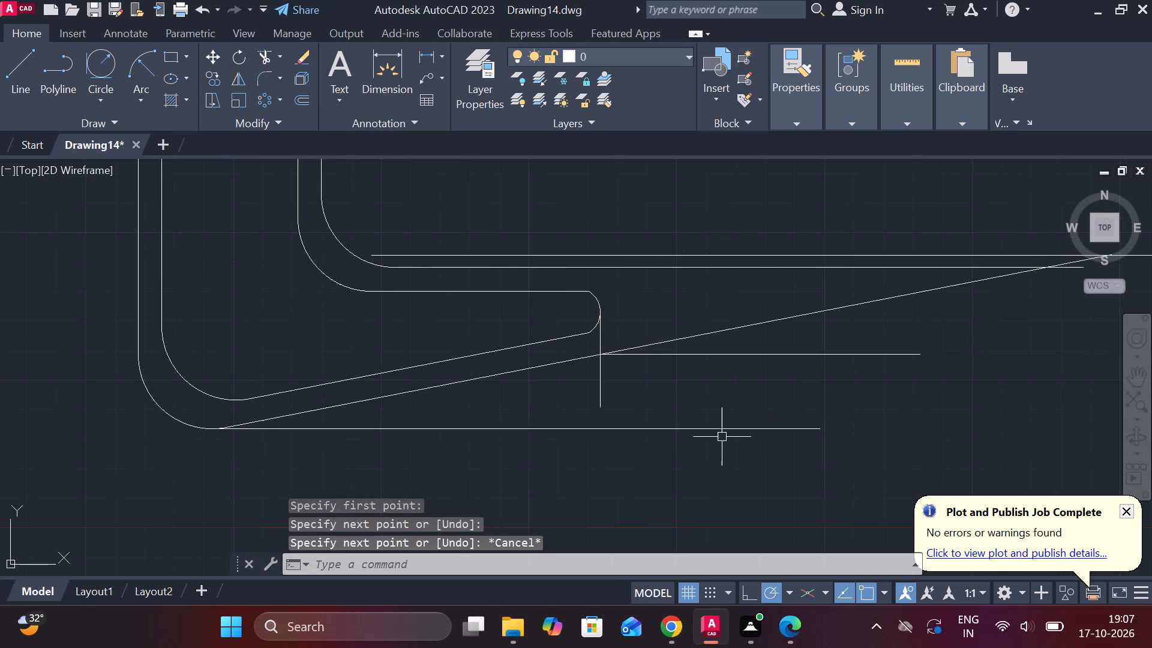
{"action": "left_click", "coordinate": [716, 428]}
{"action": "key", "text": "o"}
{"action": "key", "text": "Return"}
{"action": "key", "text": "Return"}
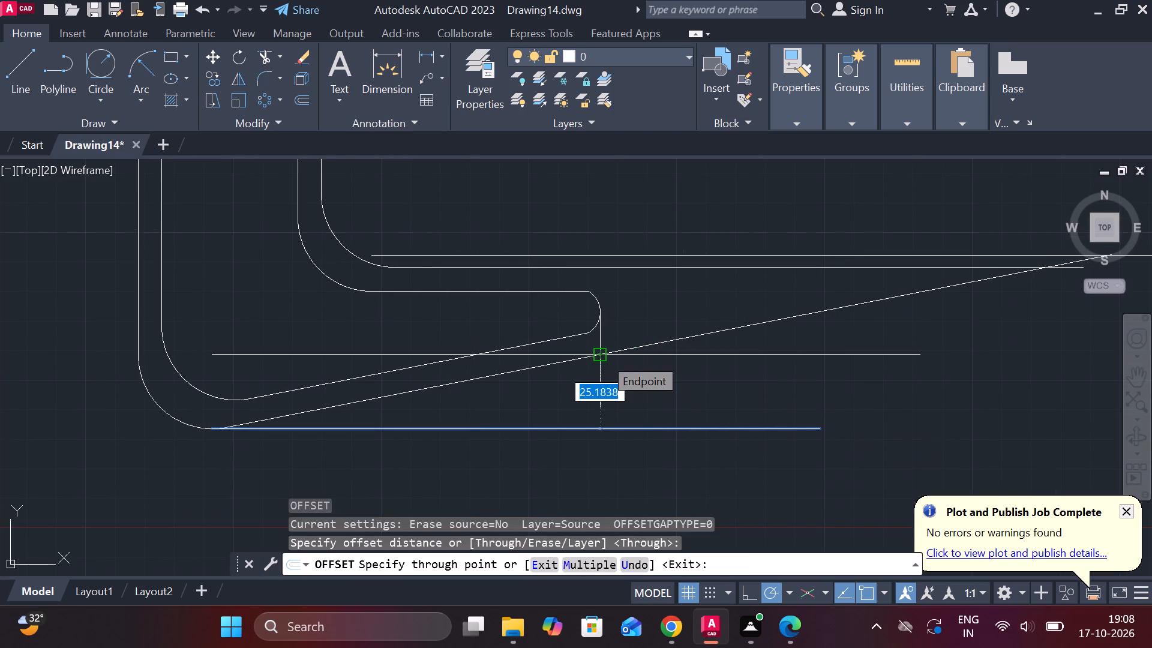
{"action": "scroll", "coordinate": [605, 380], "scroll_direction": "up", "scroll_amount": 2}
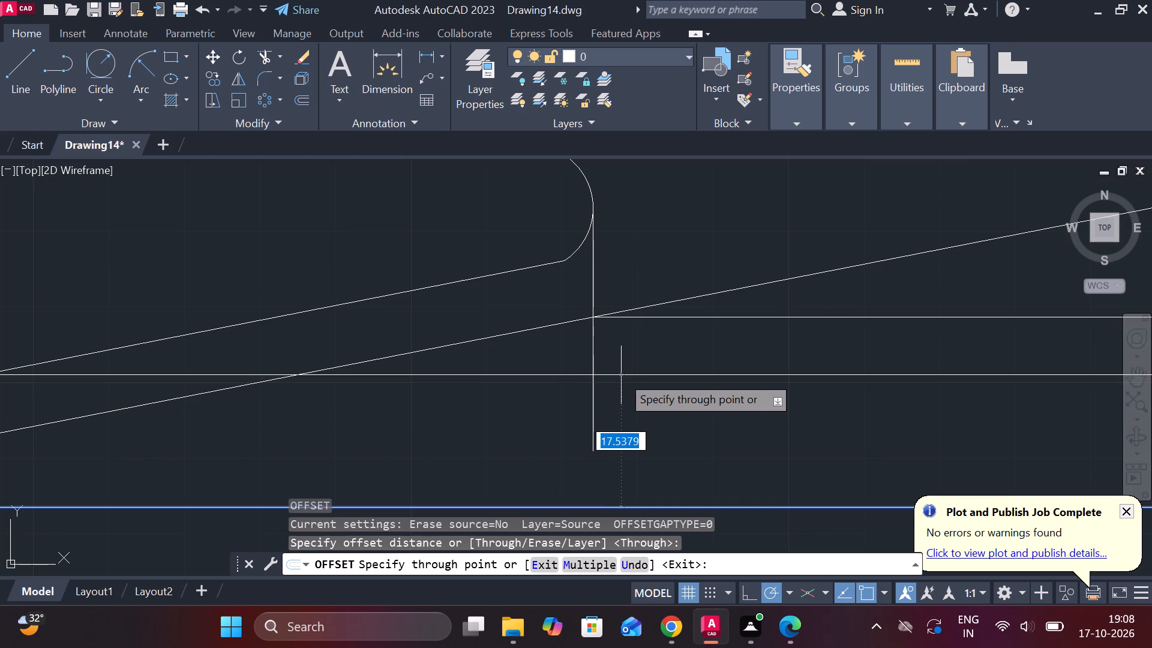
{"action": "type", "text": "20"}
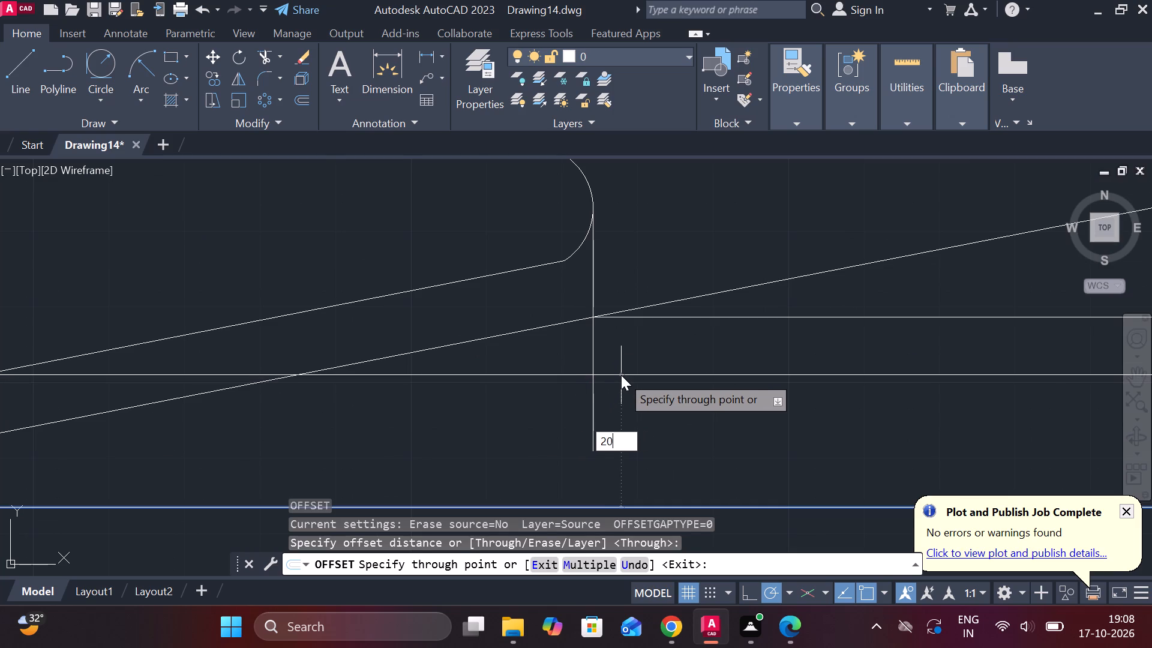
{"action": "key", "text": "Return"}
{"action": "scroll", "coordinate": [621, 375], "scroll_direction": "down", "scroll_amount": 1}
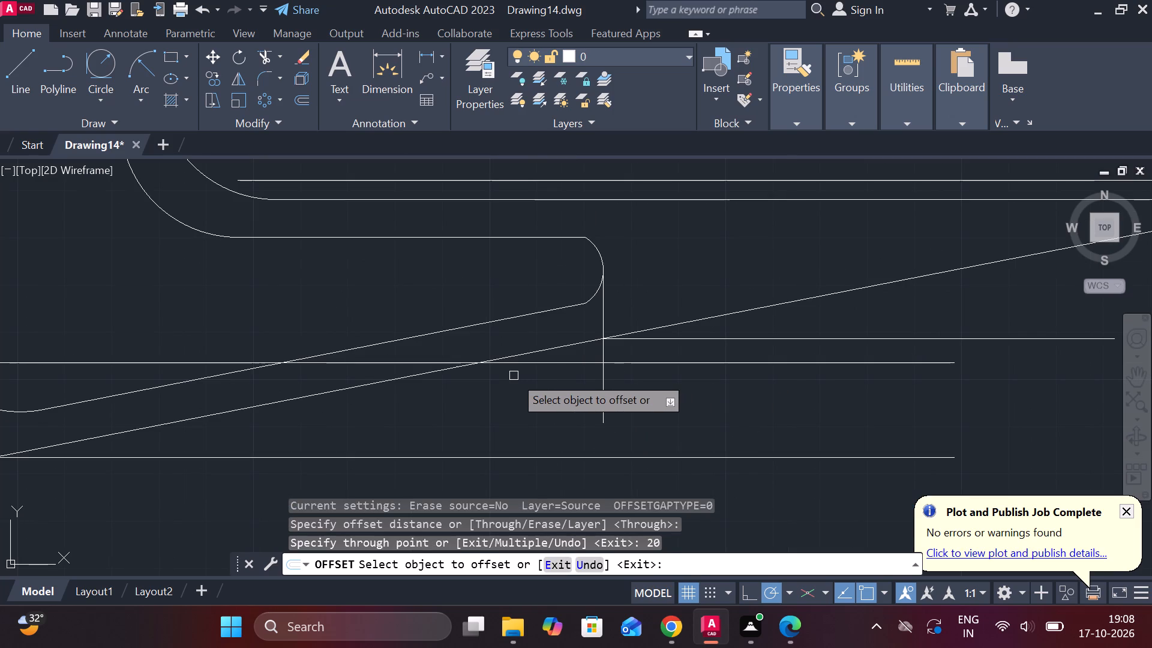
{"action": "middle_click", "coordinate": [539, 385]}
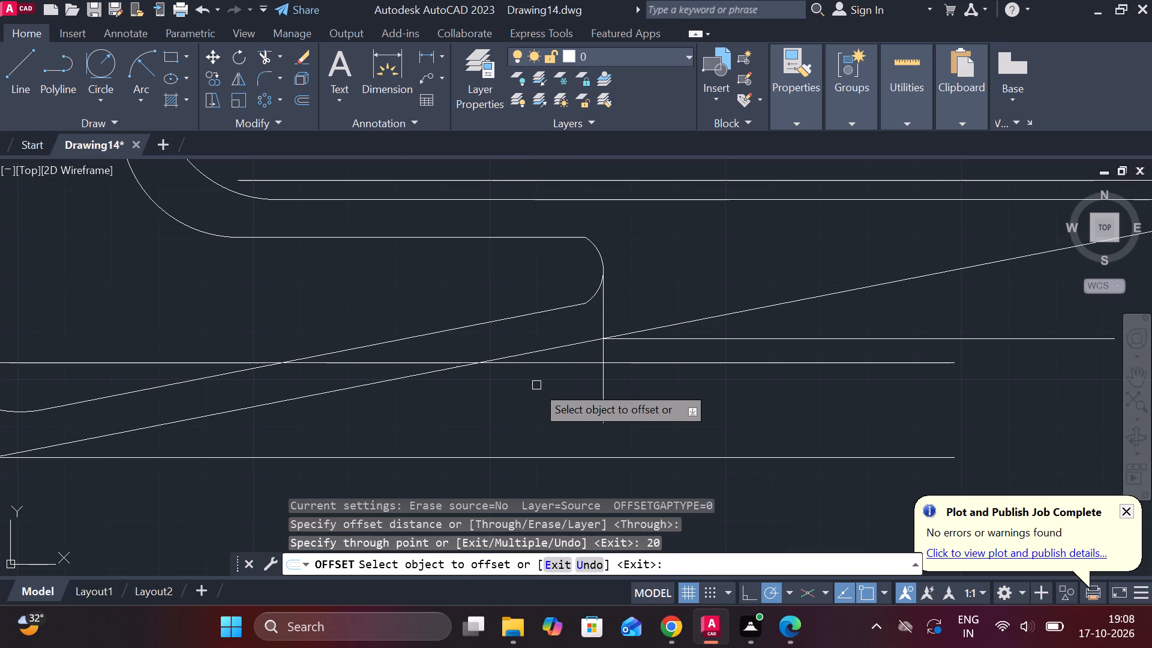
Trim away the two horizontal lines above the lower arm, plus the sloped and horizontal lines running past the vertical line at its tip.
{"action": "middle_click_drag", "start_coordinate": [545, 391], "coordinate": [583, 434]}
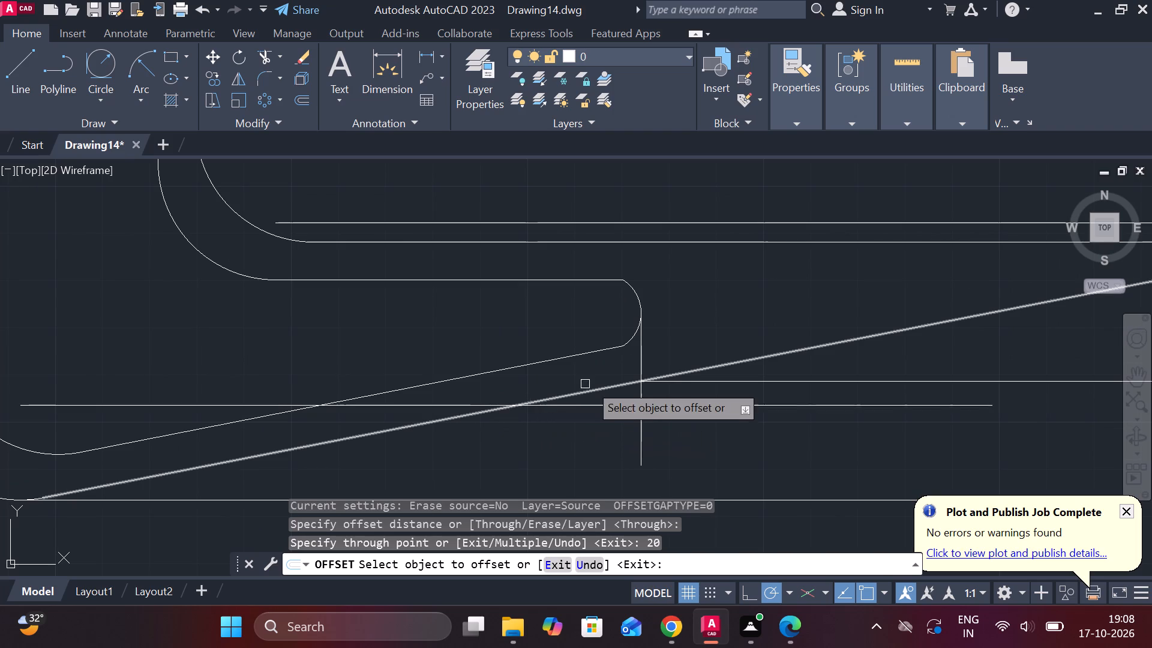
{"action": "key", "text": "Escape"}
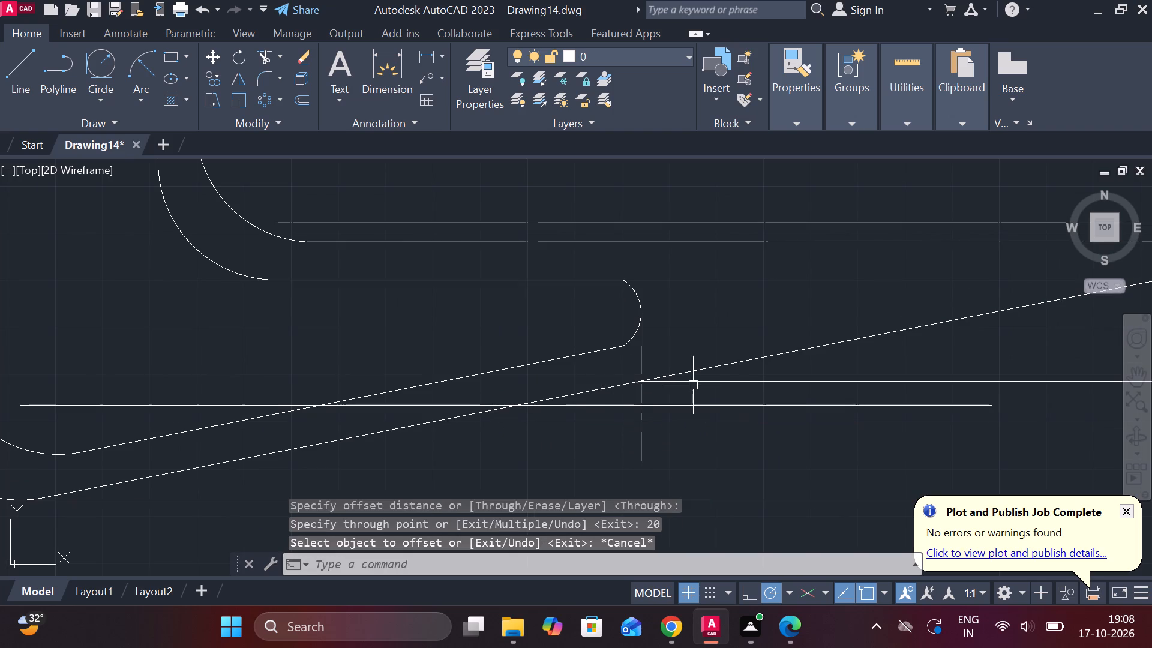
{"action": "type", "text": "TR"}
{"action": "key", "text": "space"}
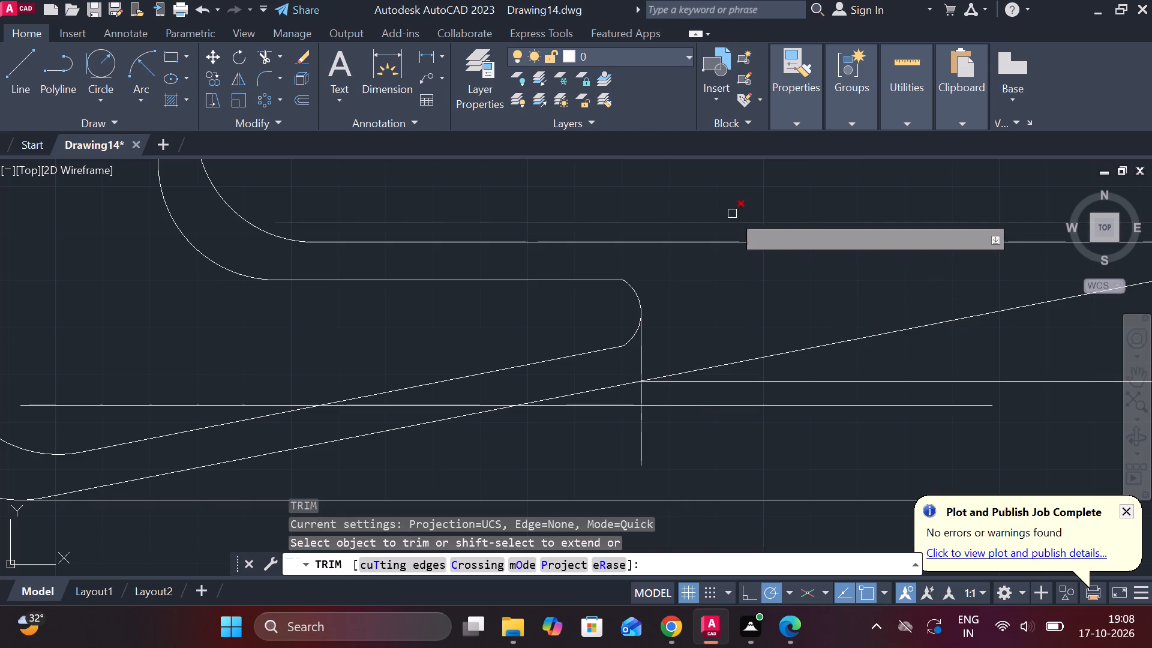
{"action": "left_click_drag", "start_coordinate": [732, 212], "coordinate": [691, 340]}
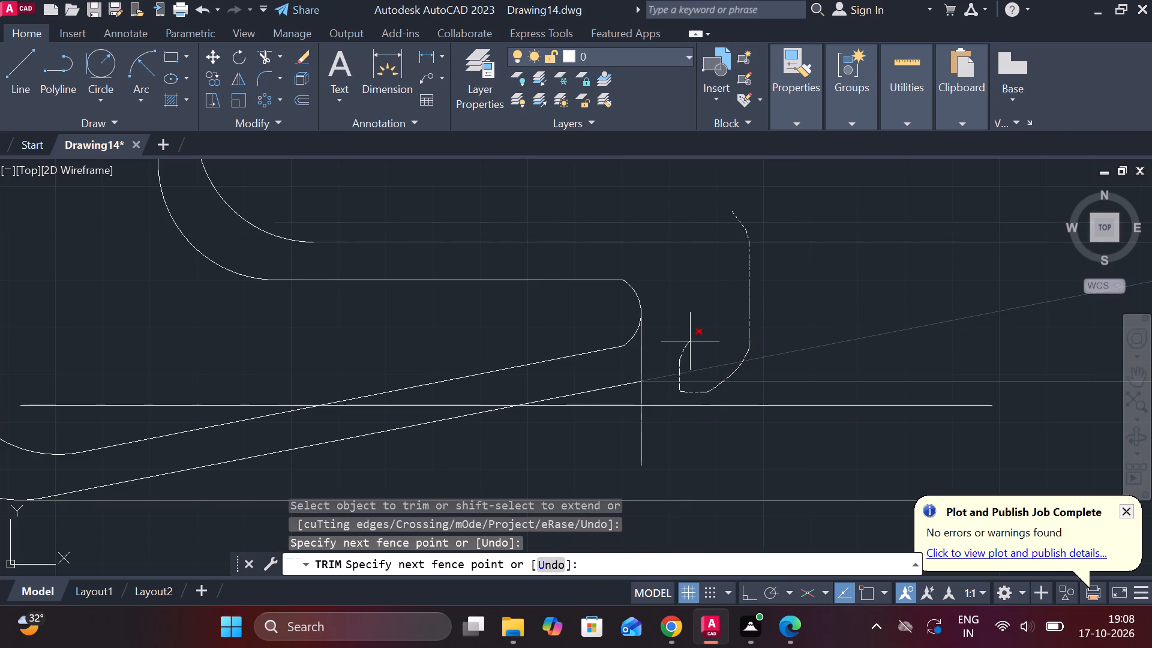
{"action": "left_click_drag", "start_coordinate": [691, 340], "coordinate": [693, 339]}
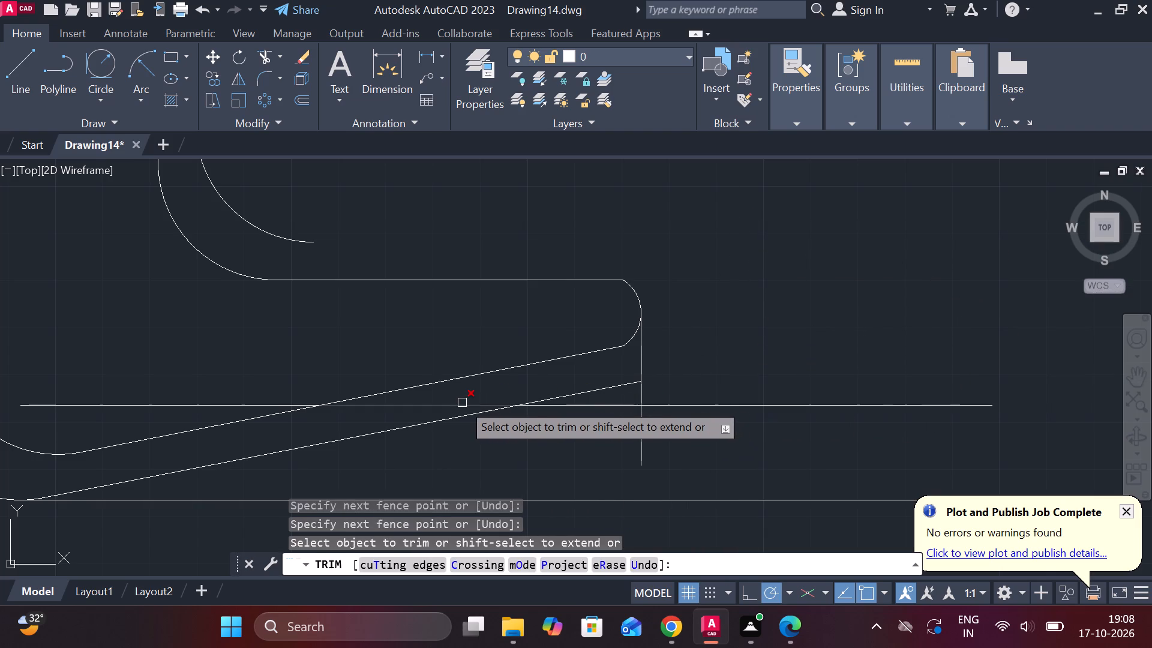
Trim the 20-unit offset line back to the outer sloped line, removing its portions across and inside the lower arm.
{"action": "left_click", "coordinate": [462, 403]}
{"action": "scroll", "coordinate": [655, 439], "scroll_direction": "down", "scroll_amount": 1}
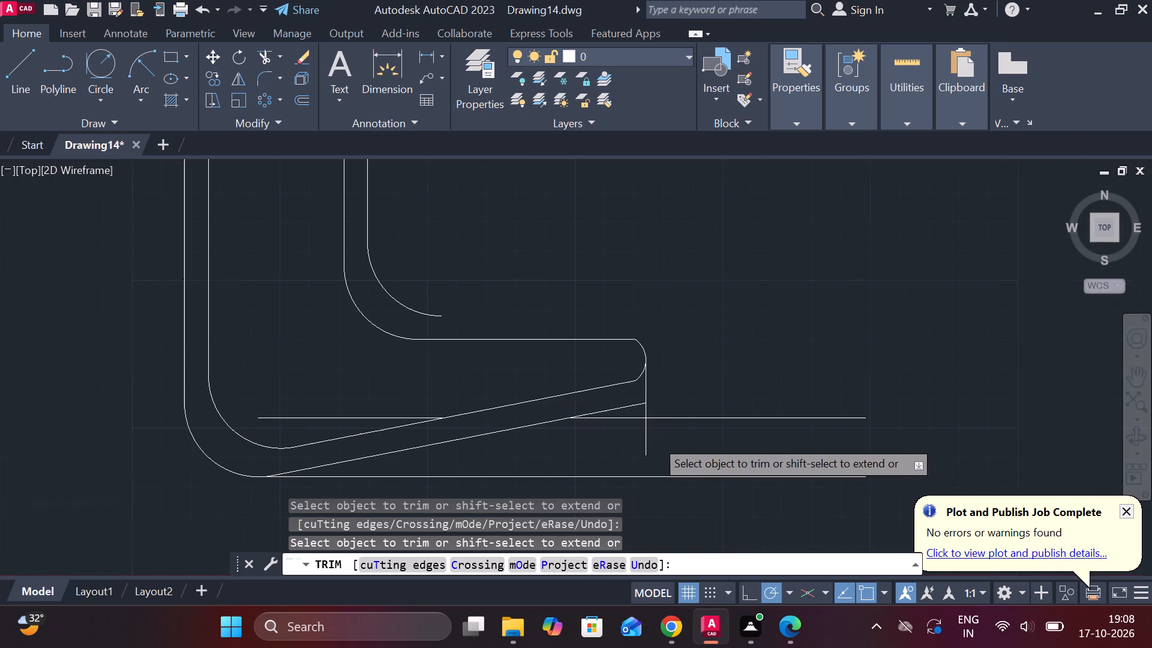
{"action": "left_click", "coordinate": [344, 415]}
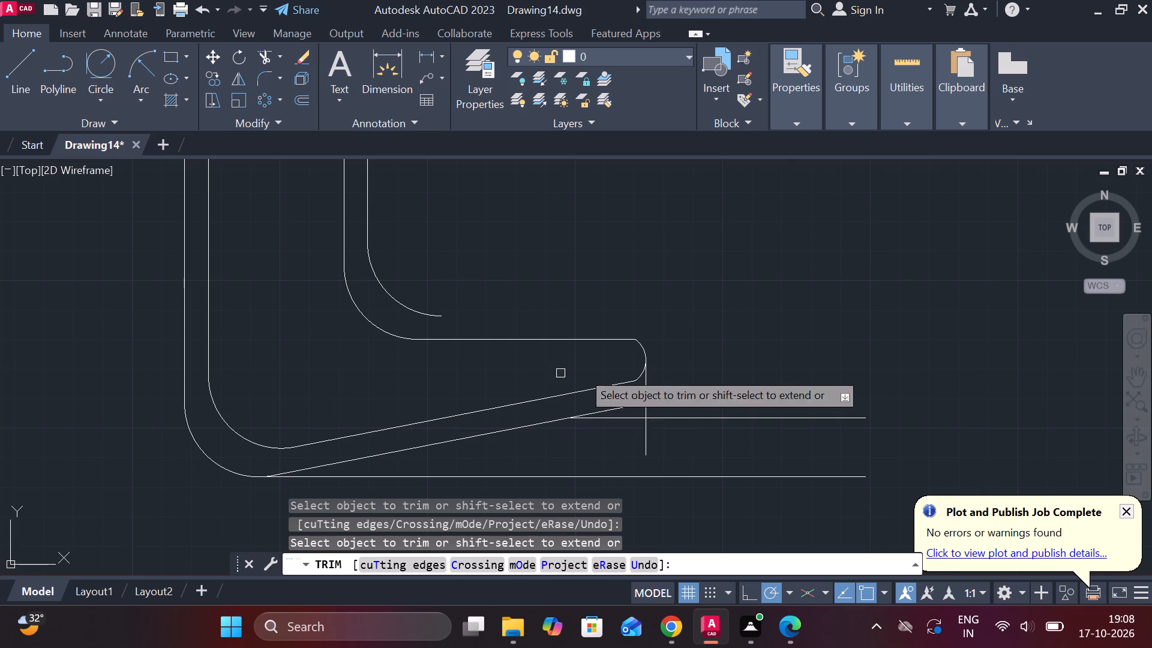
{"action": "scroll", "coordinate": [607, 440], "scroll_direction": "up", "scroll_amount": 1}
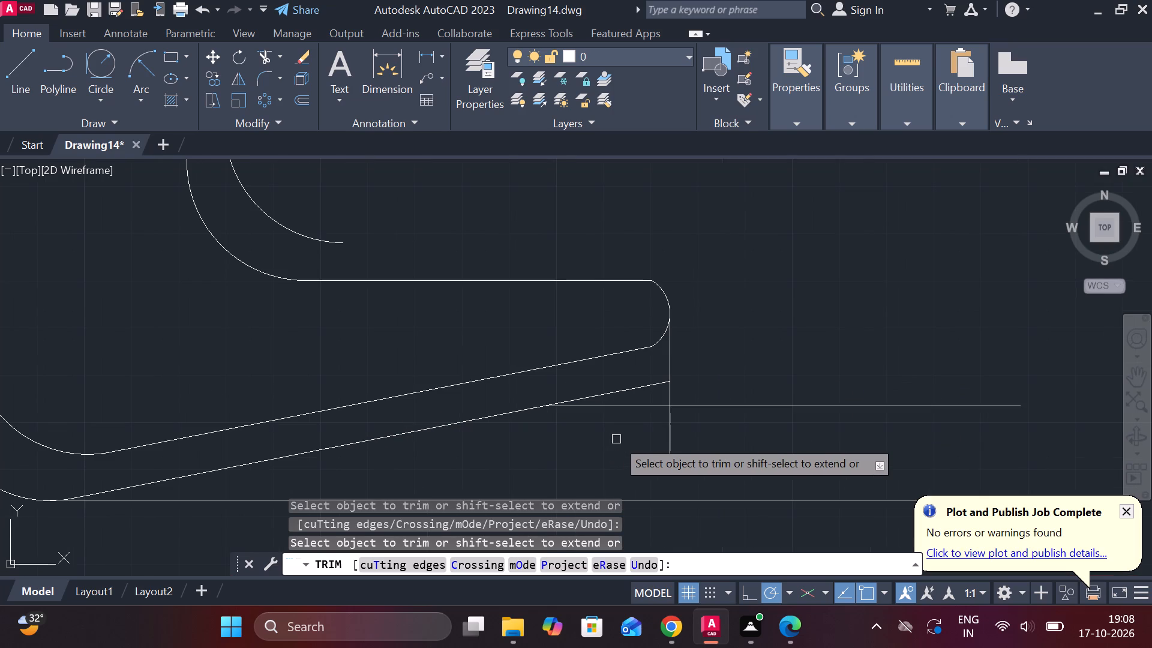
{"action": "key", "text": "Escape"}
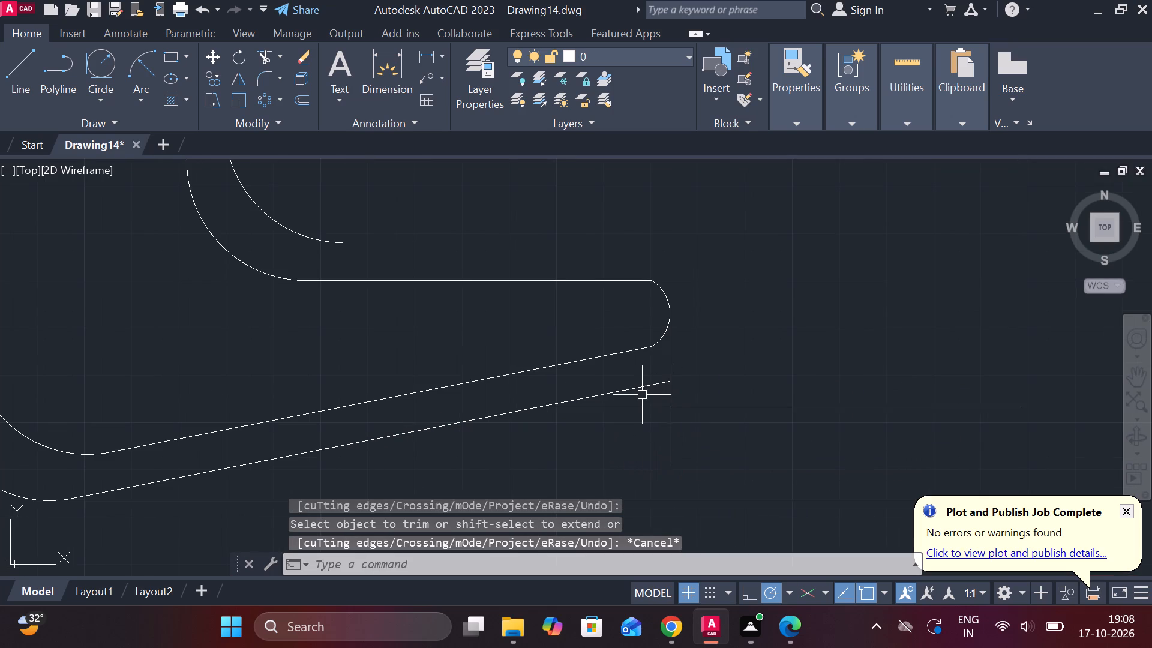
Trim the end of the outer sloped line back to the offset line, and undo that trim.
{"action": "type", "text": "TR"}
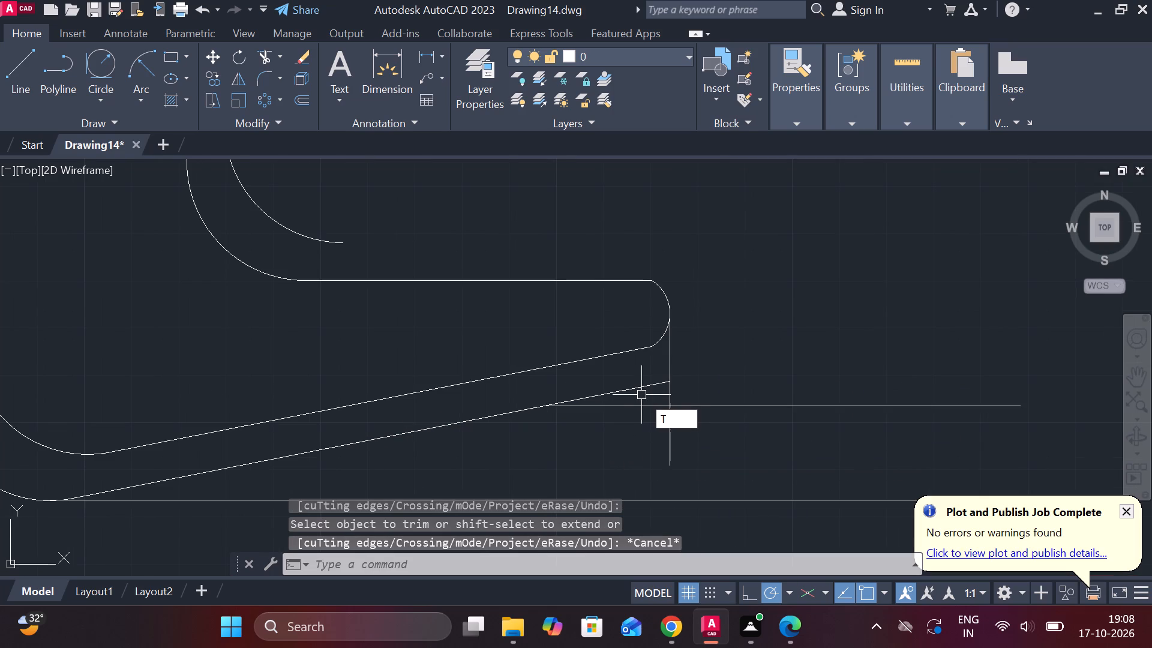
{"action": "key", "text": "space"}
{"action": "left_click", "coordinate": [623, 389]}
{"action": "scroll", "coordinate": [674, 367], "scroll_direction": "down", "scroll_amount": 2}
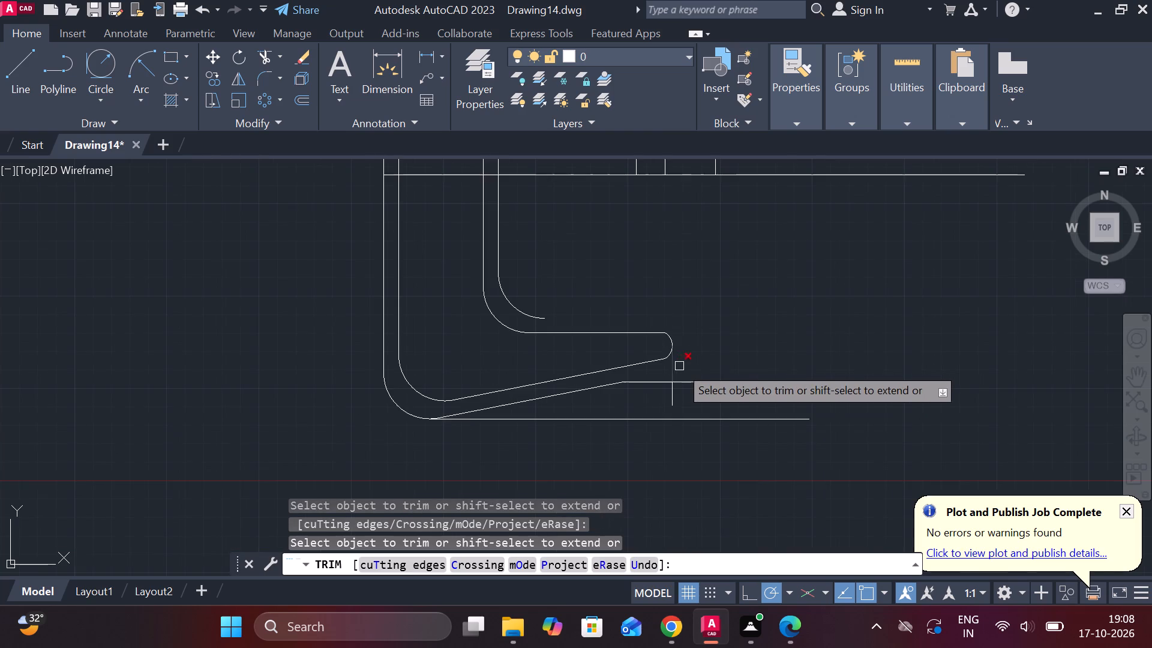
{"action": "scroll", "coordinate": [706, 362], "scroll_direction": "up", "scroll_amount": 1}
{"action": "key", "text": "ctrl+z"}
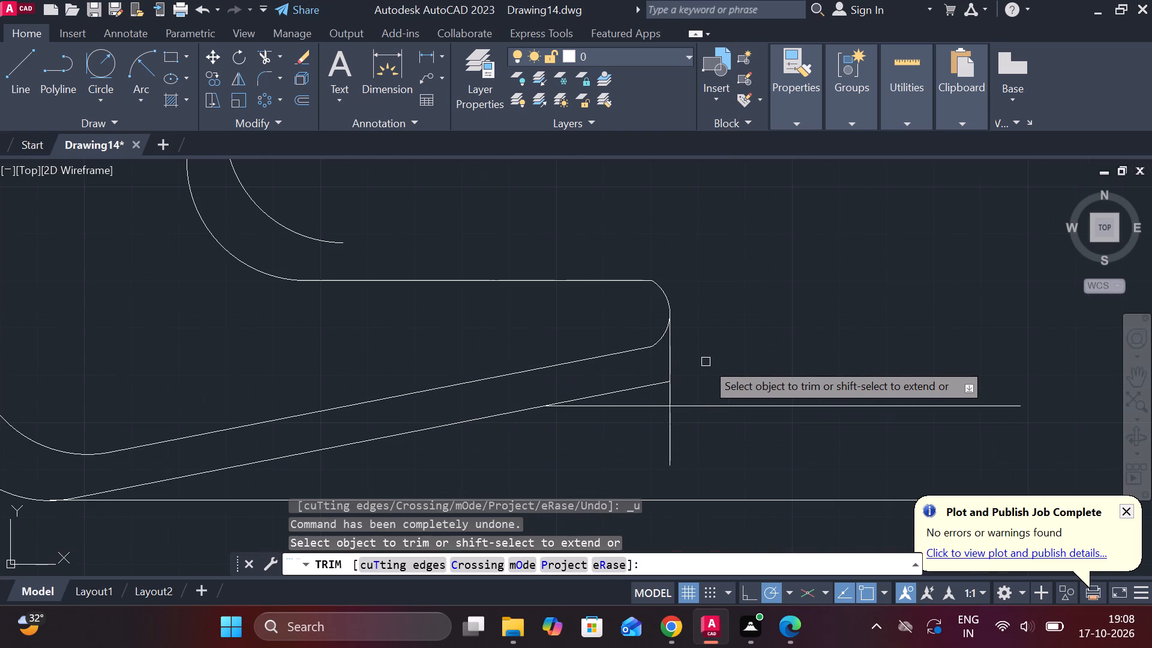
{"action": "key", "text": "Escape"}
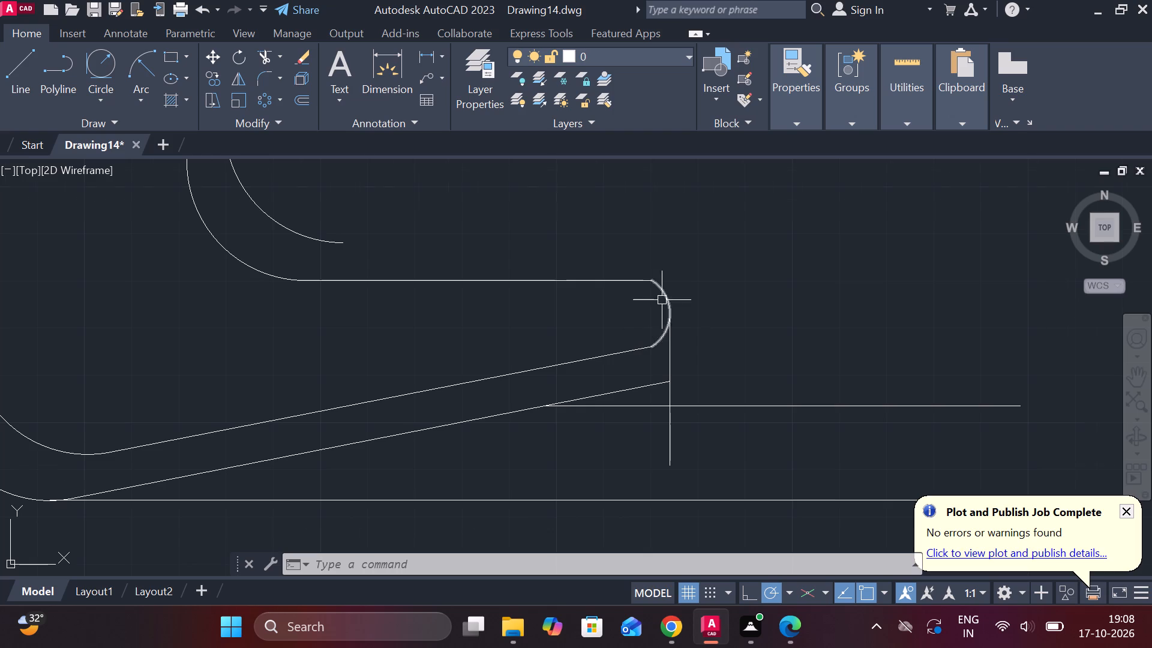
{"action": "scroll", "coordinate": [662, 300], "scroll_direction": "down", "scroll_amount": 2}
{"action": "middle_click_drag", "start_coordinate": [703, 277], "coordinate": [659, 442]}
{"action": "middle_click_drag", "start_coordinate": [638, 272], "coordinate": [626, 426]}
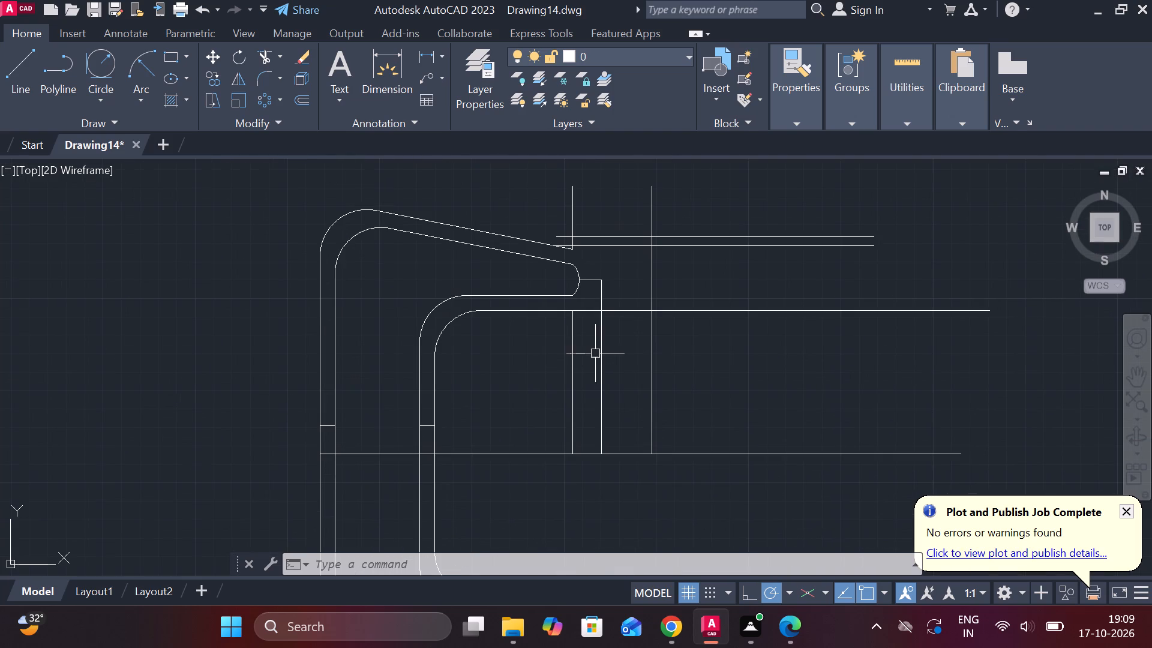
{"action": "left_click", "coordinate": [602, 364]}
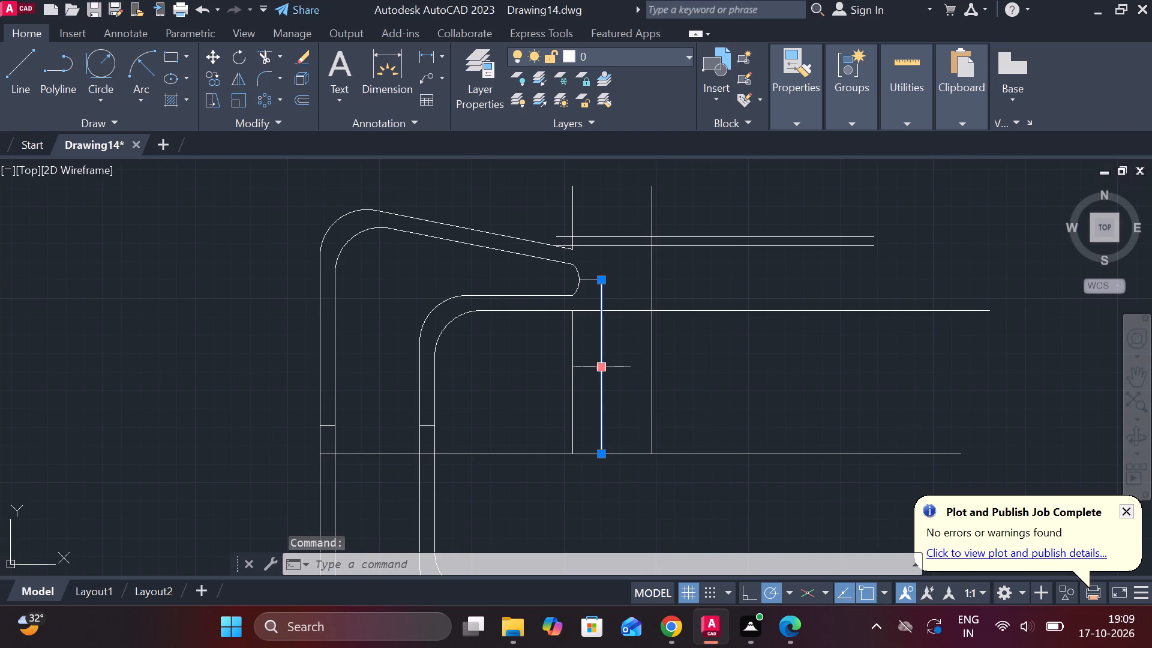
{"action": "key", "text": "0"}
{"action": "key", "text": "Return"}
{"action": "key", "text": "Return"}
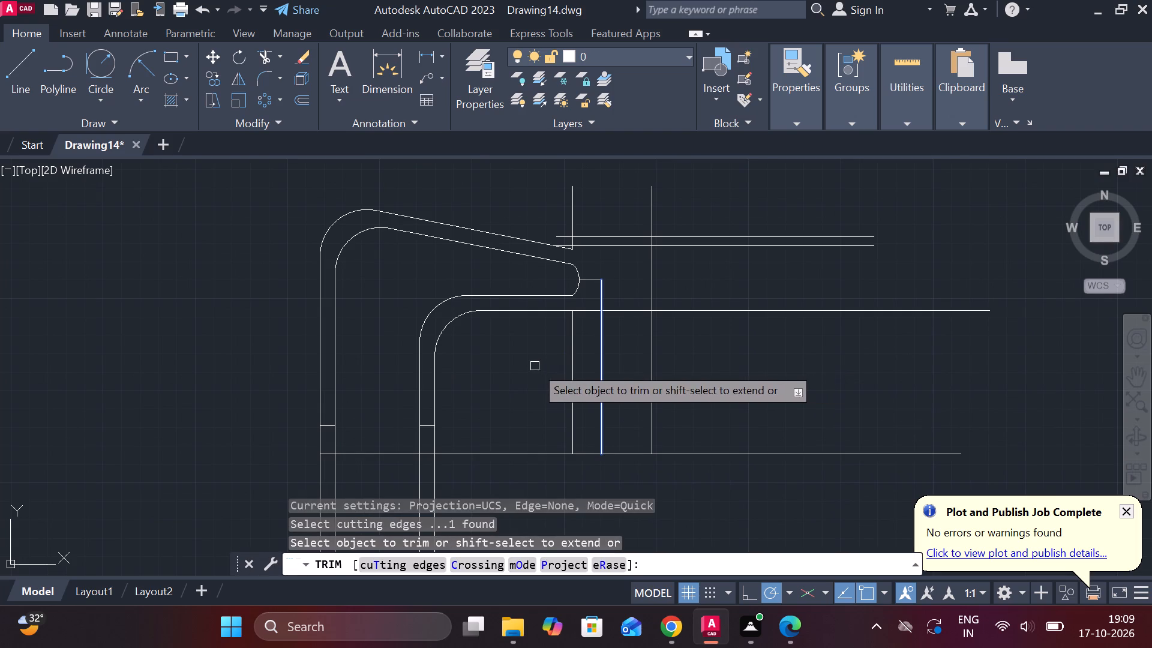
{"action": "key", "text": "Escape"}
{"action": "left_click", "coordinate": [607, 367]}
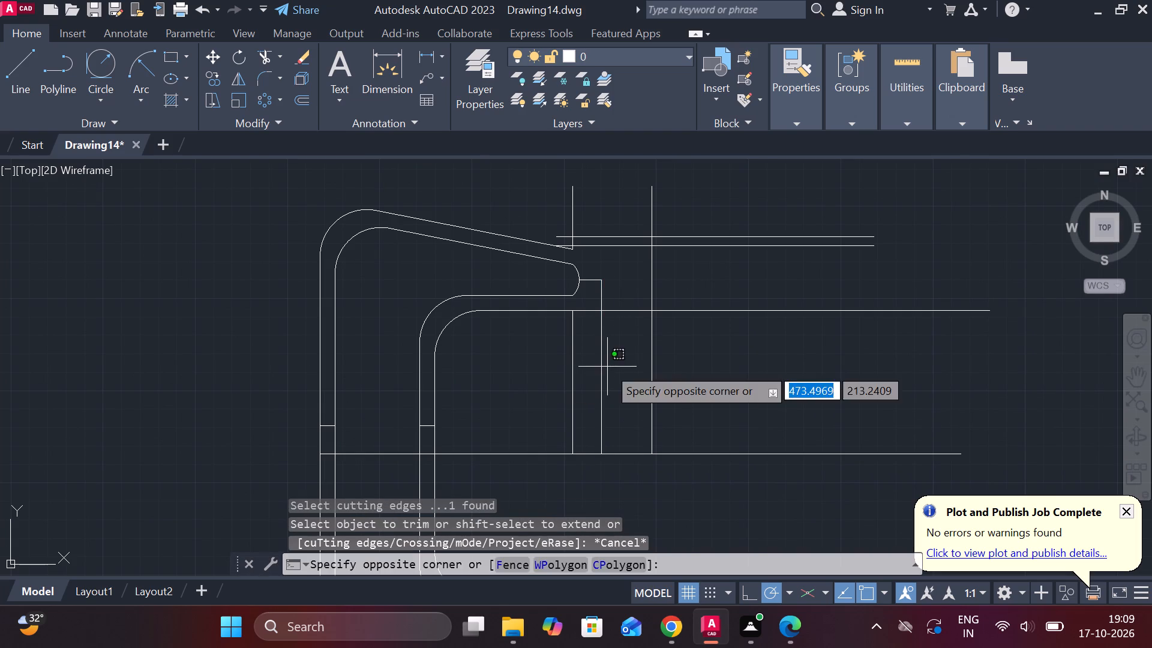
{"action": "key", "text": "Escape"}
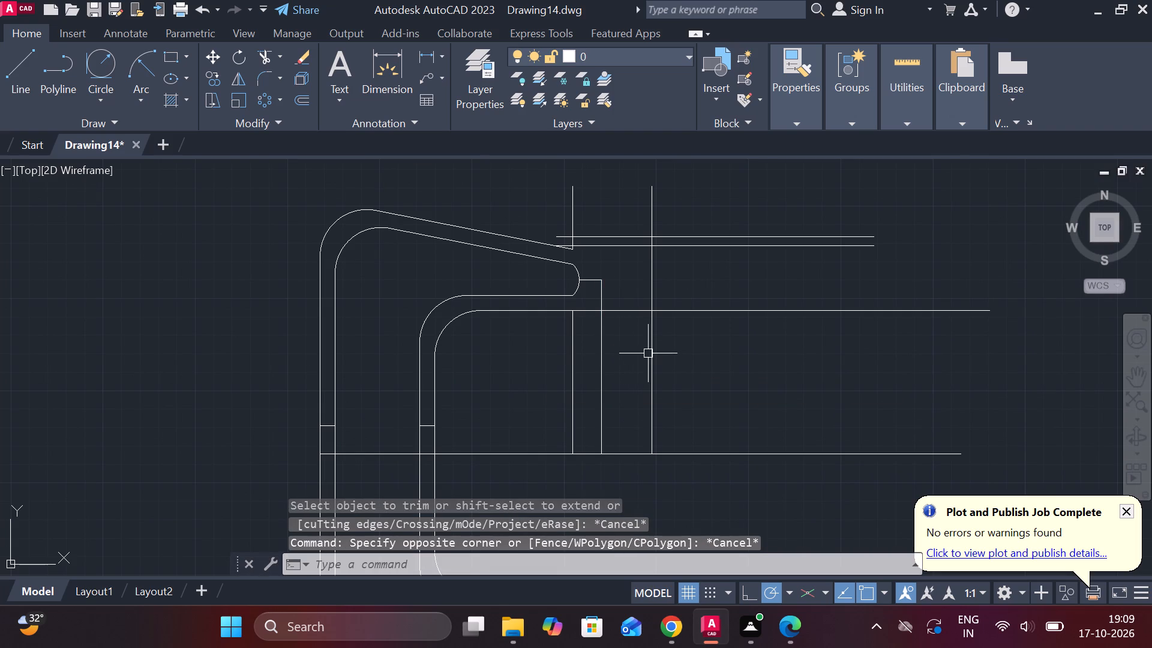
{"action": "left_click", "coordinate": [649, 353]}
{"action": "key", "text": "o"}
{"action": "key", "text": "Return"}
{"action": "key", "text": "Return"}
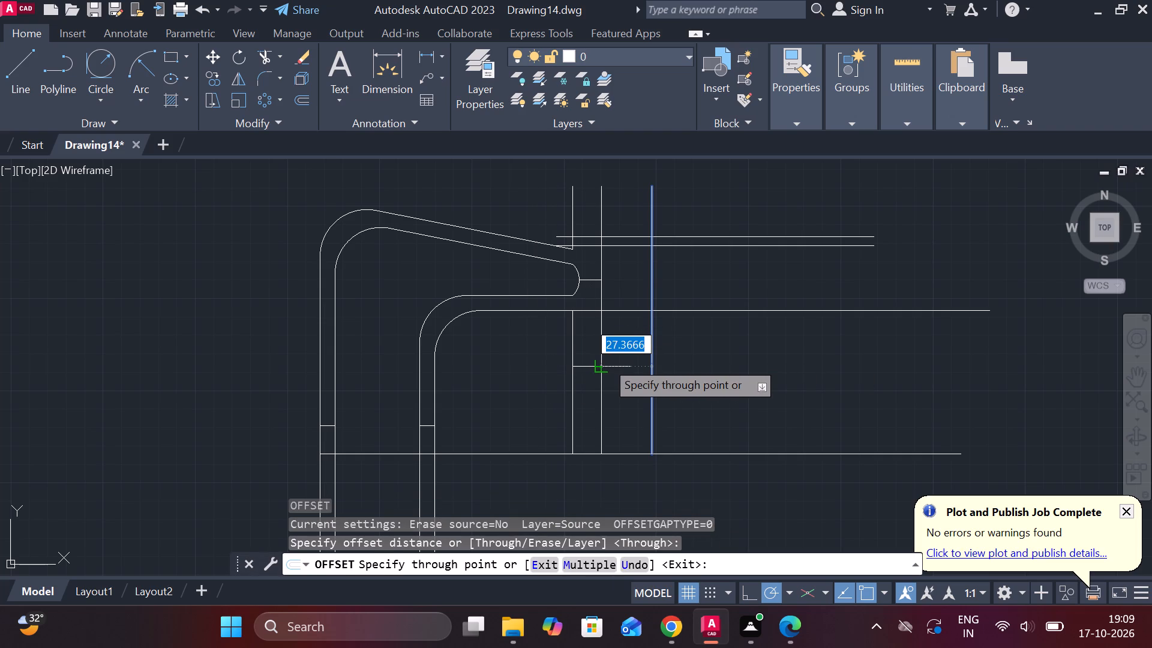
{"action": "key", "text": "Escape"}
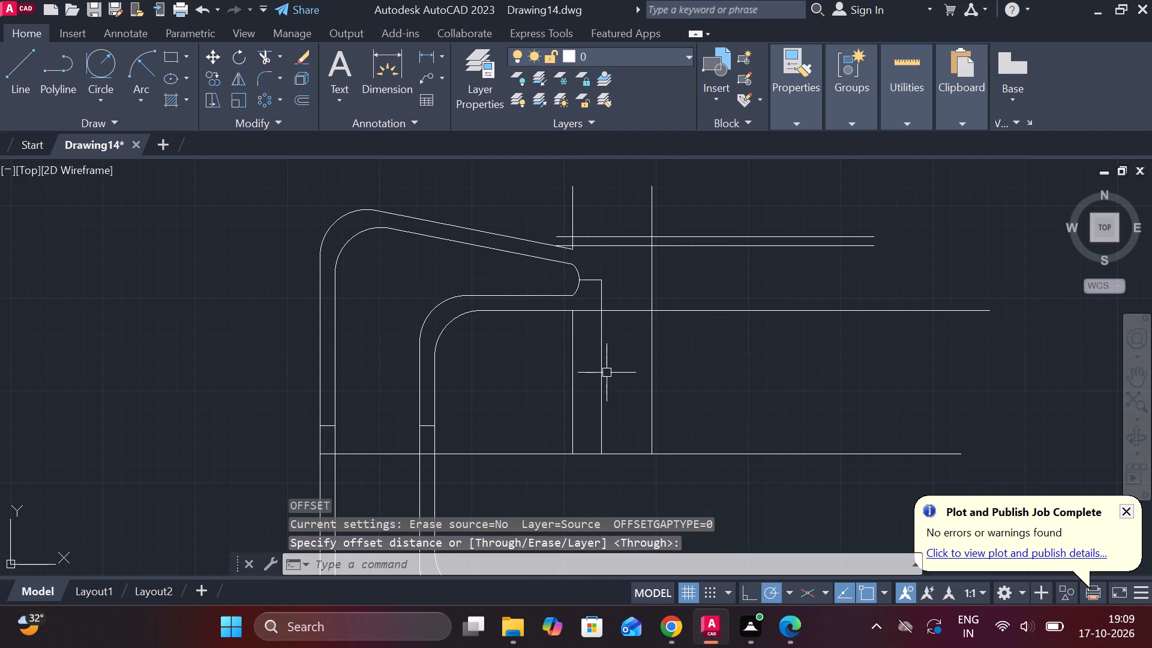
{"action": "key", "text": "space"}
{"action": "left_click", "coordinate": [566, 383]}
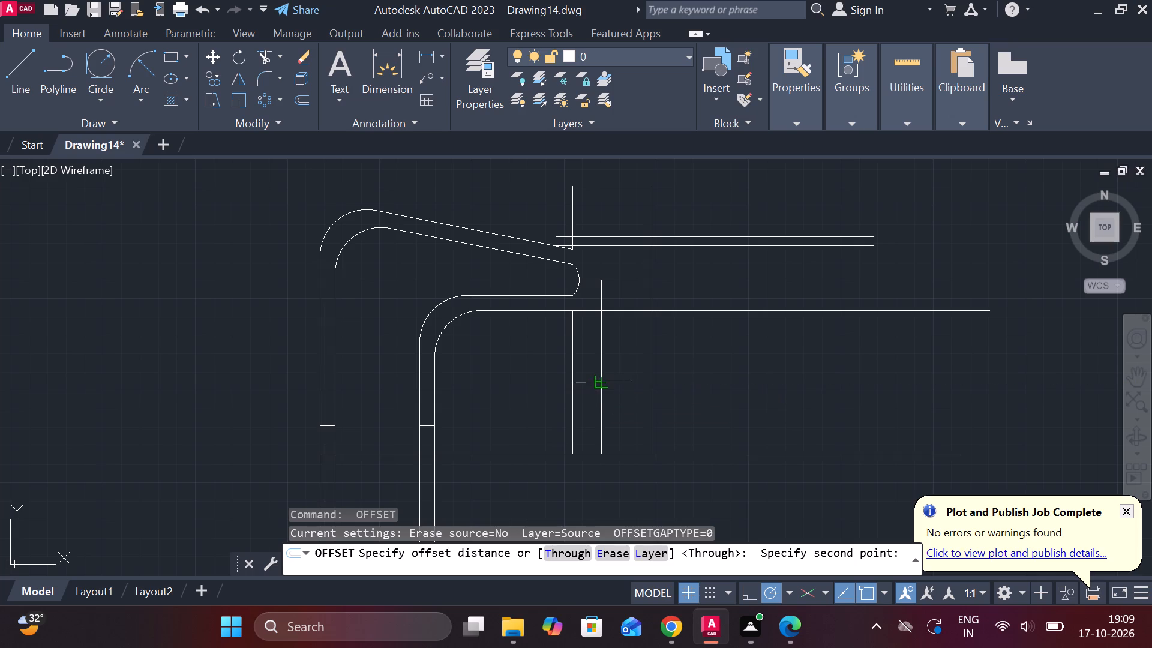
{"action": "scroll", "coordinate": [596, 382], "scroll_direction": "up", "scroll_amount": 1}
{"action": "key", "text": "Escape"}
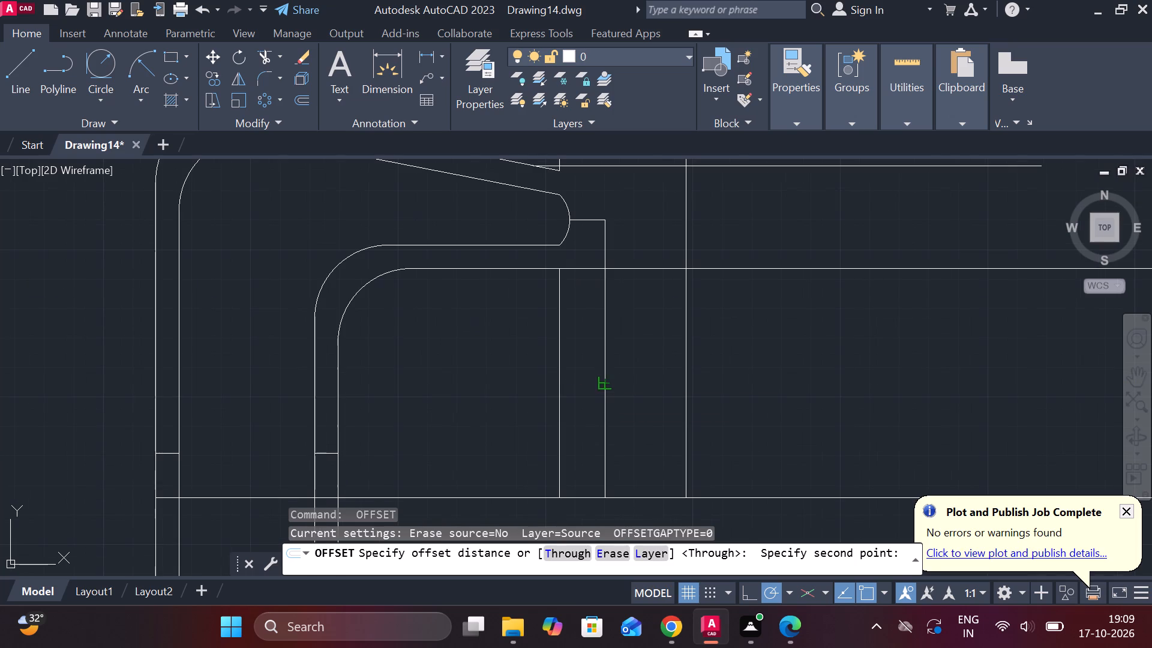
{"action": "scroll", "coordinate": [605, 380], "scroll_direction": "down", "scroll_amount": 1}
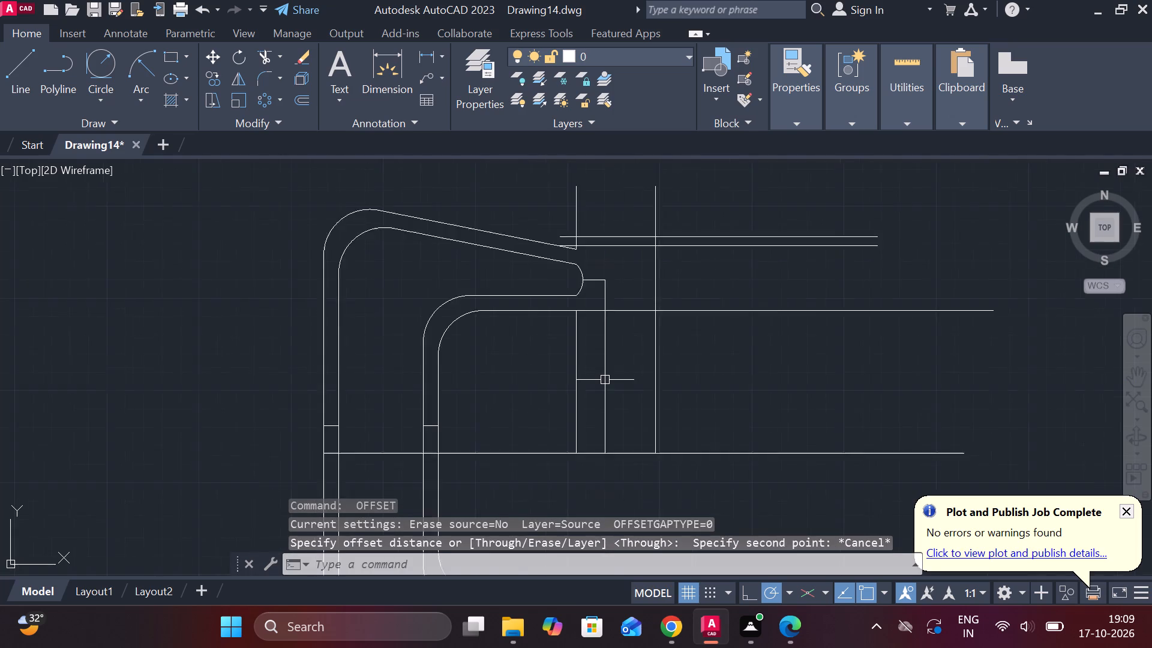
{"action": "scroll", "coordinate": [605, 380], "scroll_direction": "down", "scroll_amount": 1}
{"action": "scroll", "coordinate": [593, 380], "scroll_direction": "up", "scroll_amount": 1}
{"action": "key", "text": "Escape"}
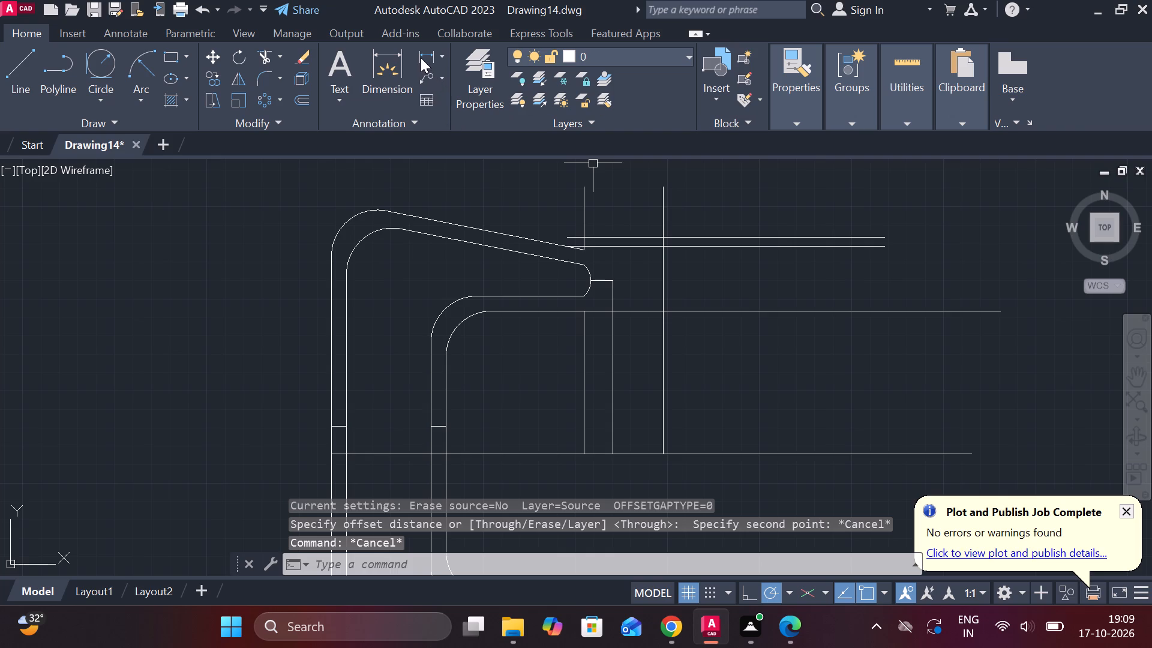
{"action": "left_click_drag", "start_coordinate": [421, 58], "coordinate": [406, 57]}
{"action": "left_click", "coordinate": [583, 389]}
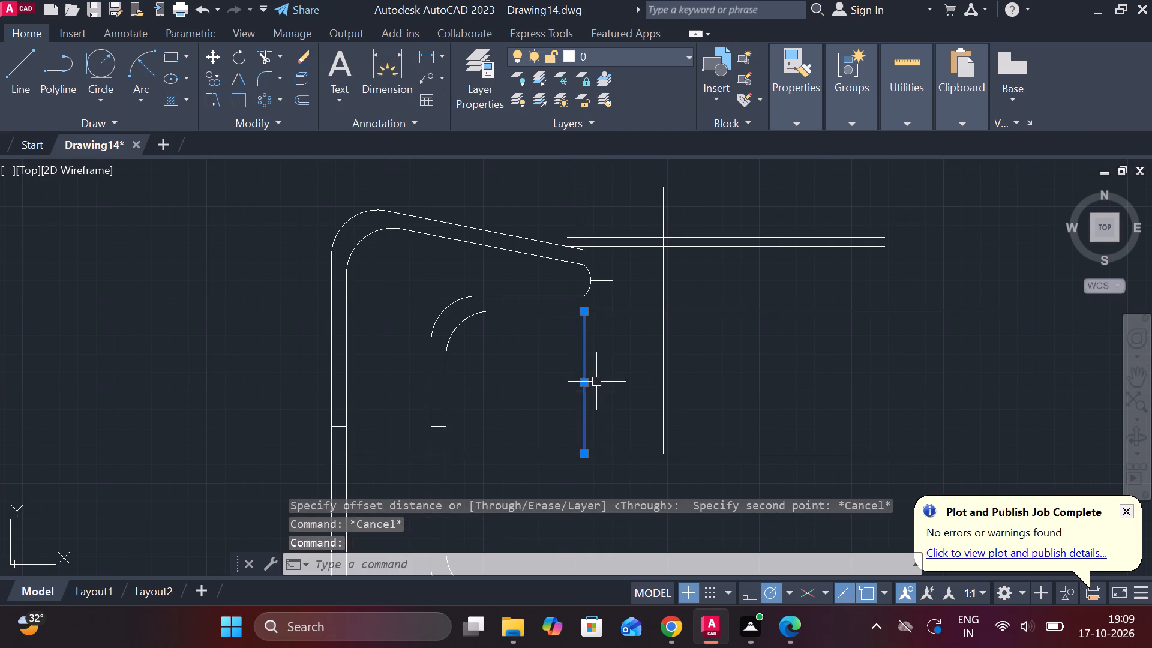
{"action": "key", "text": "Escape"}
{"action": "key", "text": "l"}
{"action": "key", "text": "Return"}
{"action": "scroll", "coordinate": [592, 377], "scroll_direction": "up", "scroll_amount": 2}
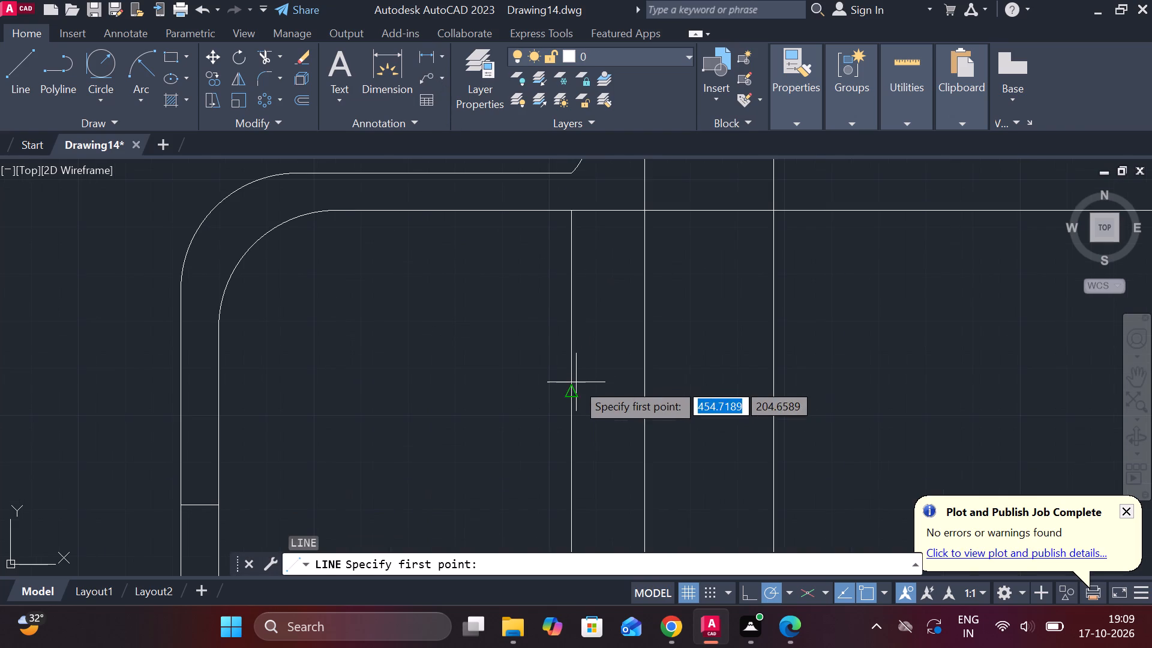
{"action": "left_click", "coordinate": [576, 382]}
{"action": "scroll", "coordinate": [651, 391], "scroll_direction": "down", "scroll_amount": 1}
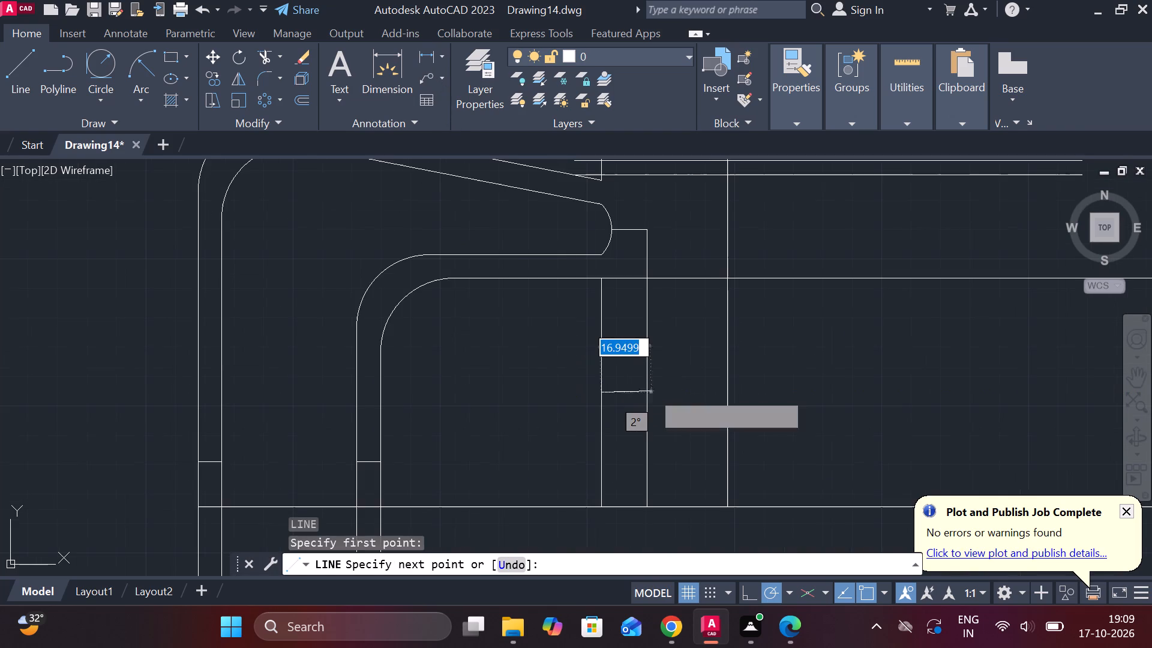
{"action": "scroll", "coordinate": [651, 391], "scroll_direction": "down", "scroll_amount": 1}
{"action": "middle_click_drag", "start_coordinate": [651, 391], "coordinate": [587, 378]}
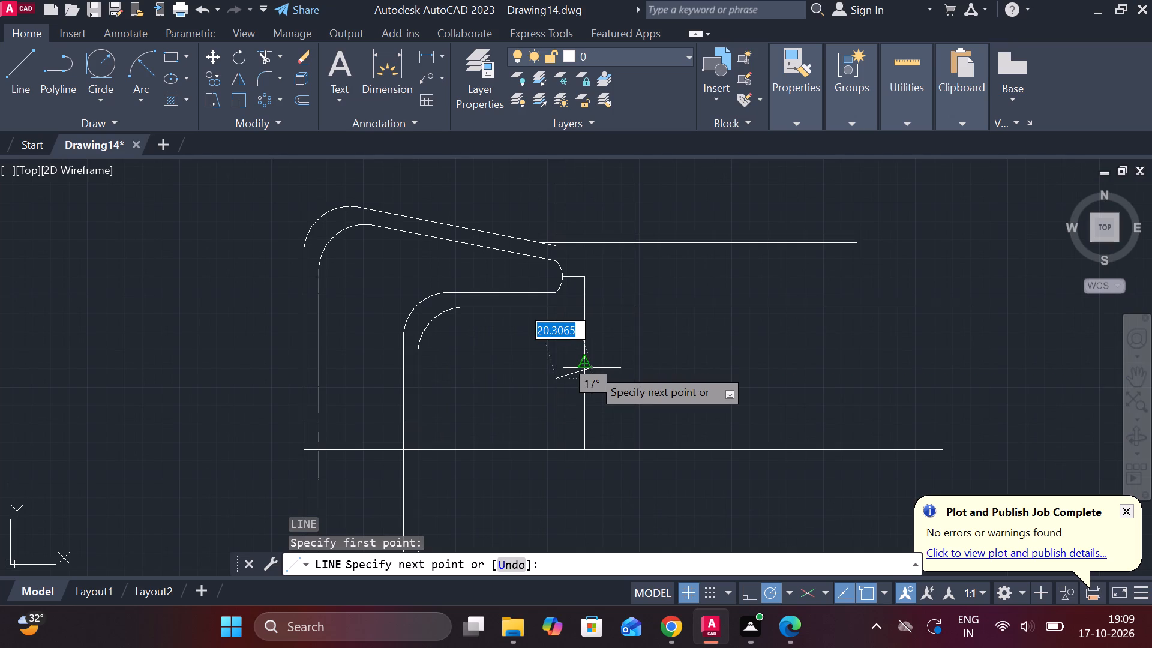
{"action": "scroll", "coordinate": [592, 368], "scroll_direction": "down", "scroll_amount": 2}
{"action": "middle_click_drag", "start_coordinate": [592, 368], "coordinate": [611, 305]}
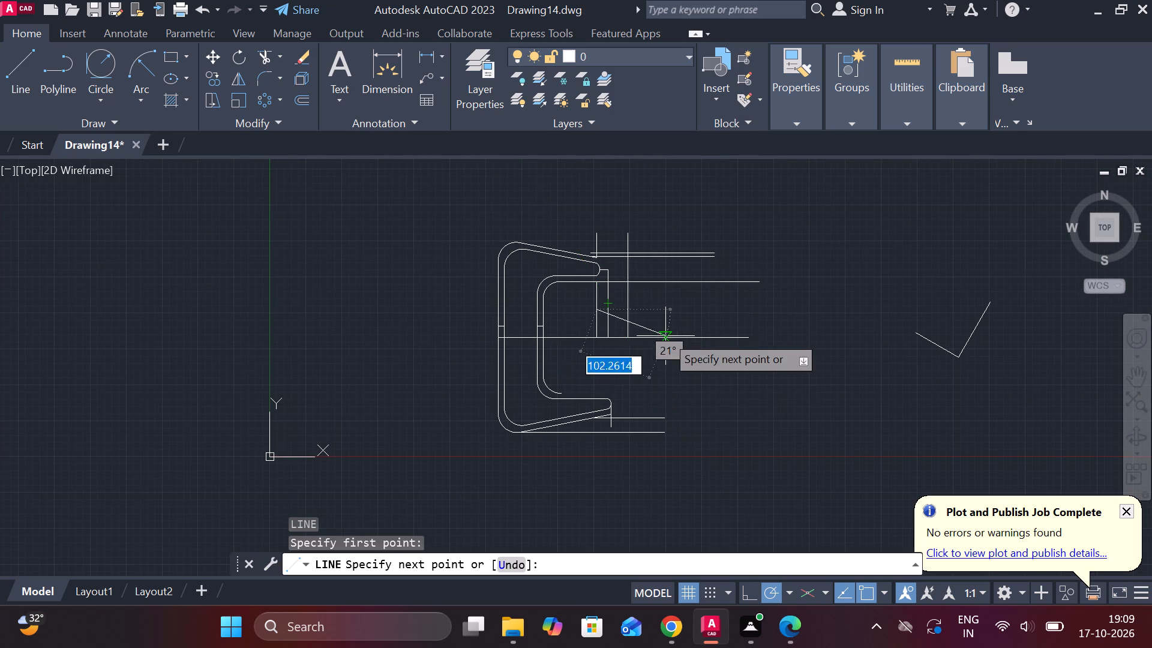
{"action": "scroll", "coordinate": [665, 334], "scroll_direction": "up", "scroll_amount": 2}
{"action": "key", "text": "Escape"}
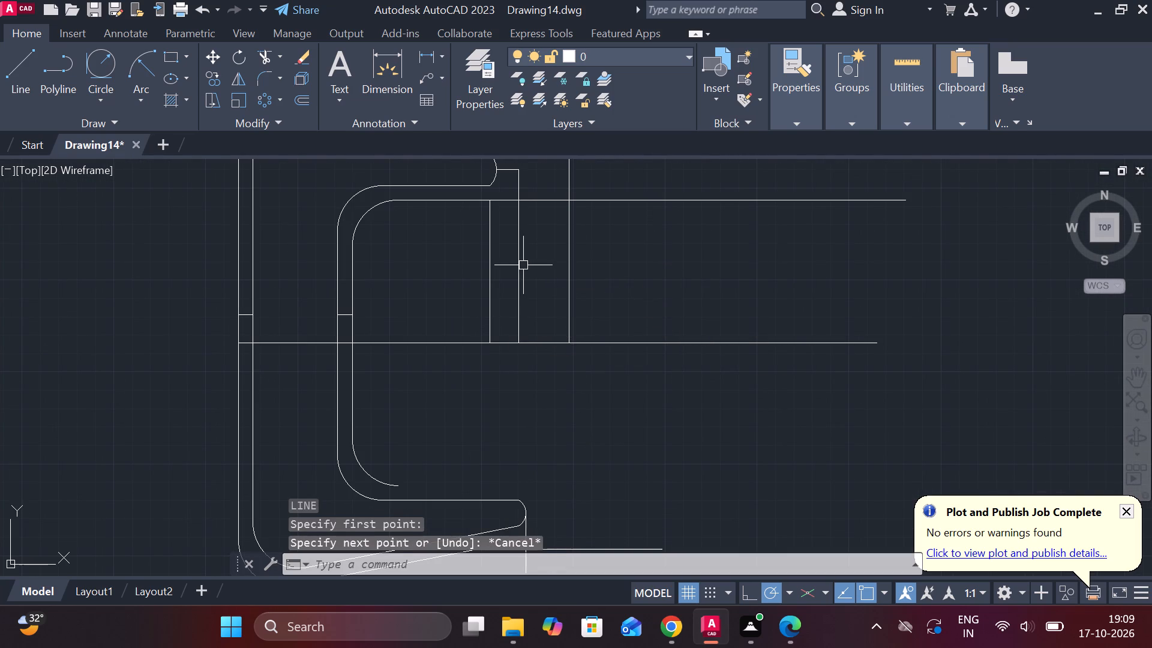
Erase the short horizontal line at the upper arm's arc tip and the vertical line running down from its end.
{"action": "left_click", "coordinate": [523, 265]}
{"action": "middle_click_drag", "start_coordinate": [523, 265], "coordinate": [545, 365]}
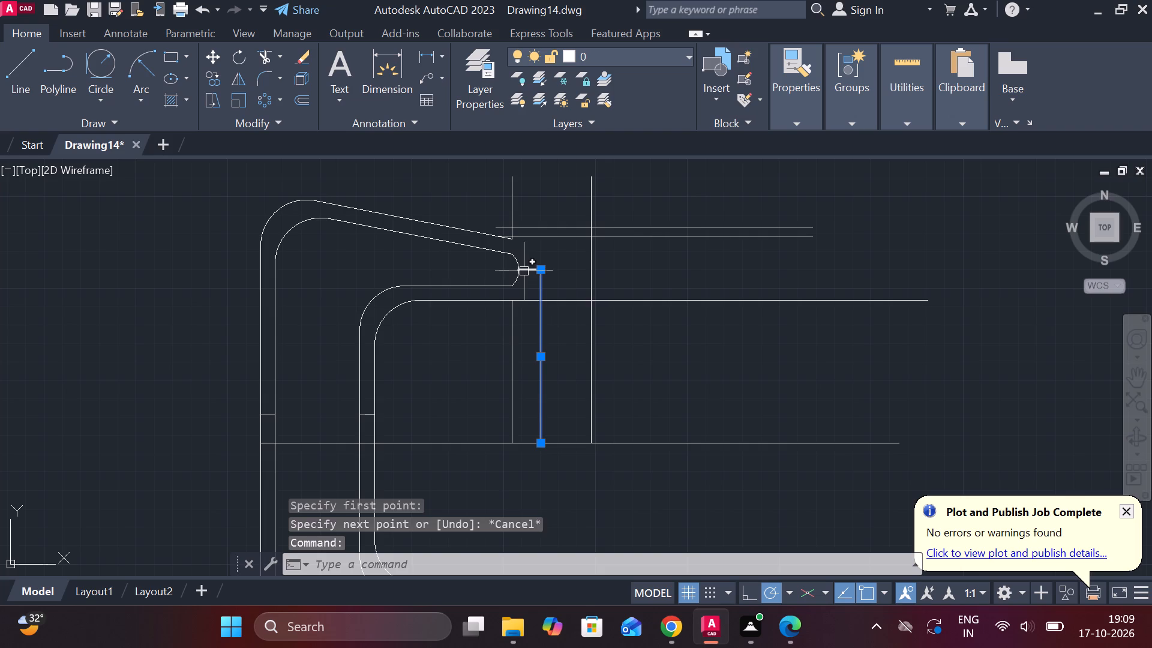
{"action": "left_click", "coordinate": [526, 270]}
{"action": "type", "text": "E"}
{"action": "key", "text": "space"}
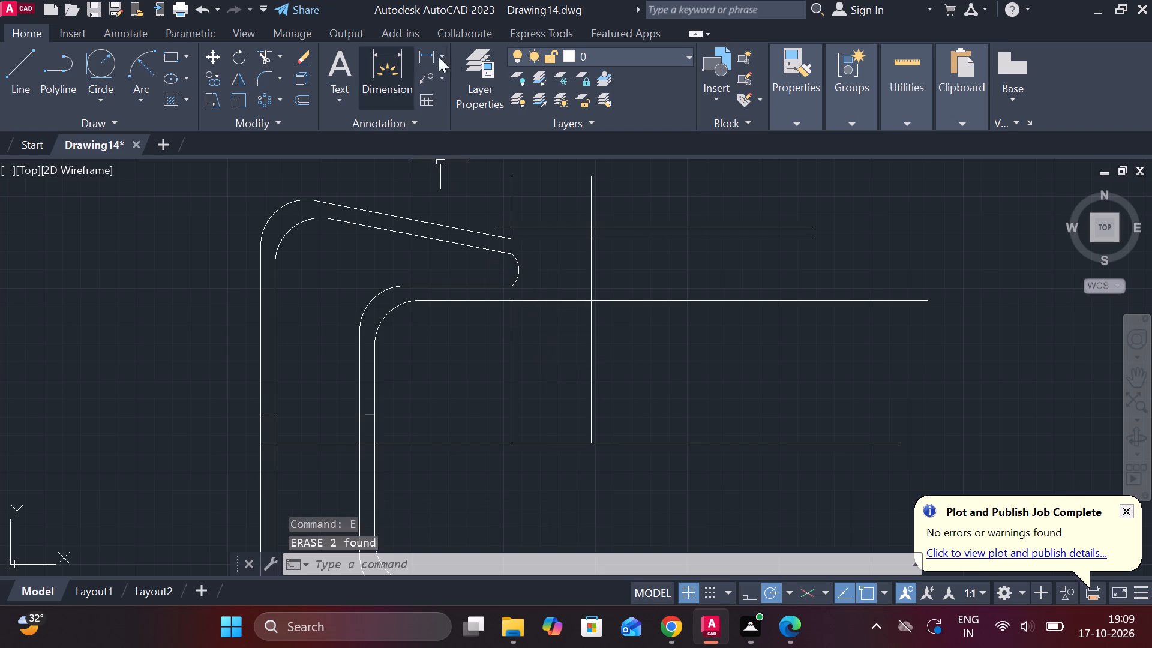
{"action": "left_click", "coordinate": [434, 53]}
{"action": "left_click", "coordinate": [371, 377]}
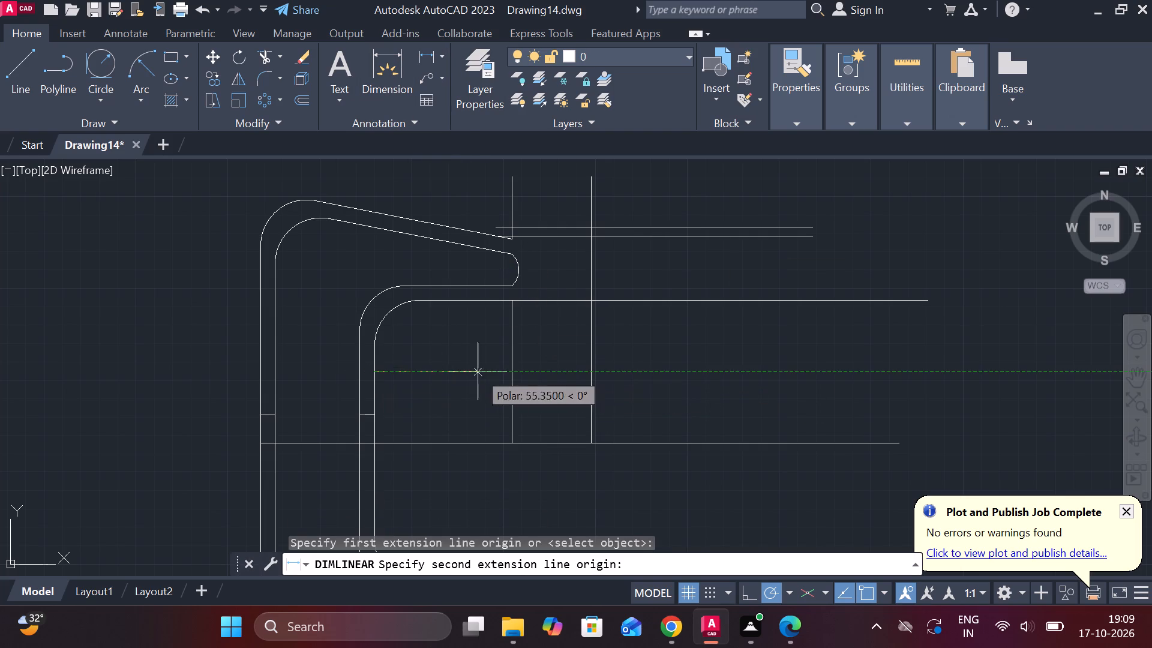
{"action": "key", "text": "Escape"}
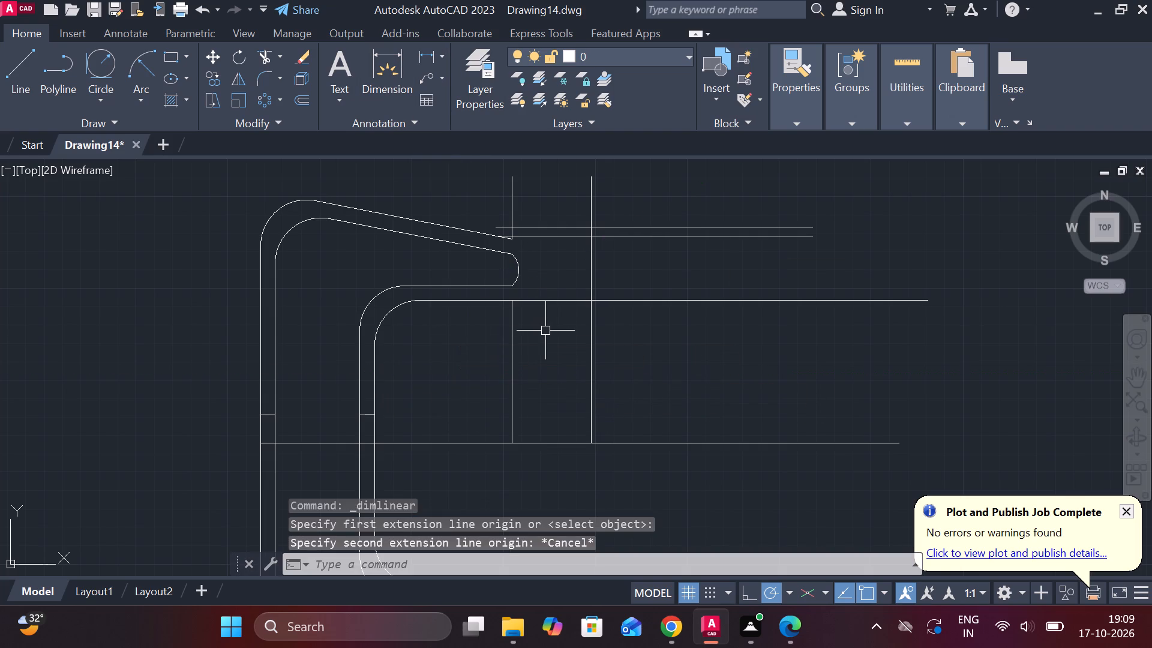
Offset the vertical line below the upper arm's tip by 12 units to both sides.
{"action": "left_click", "coordinate": [515, 358]}
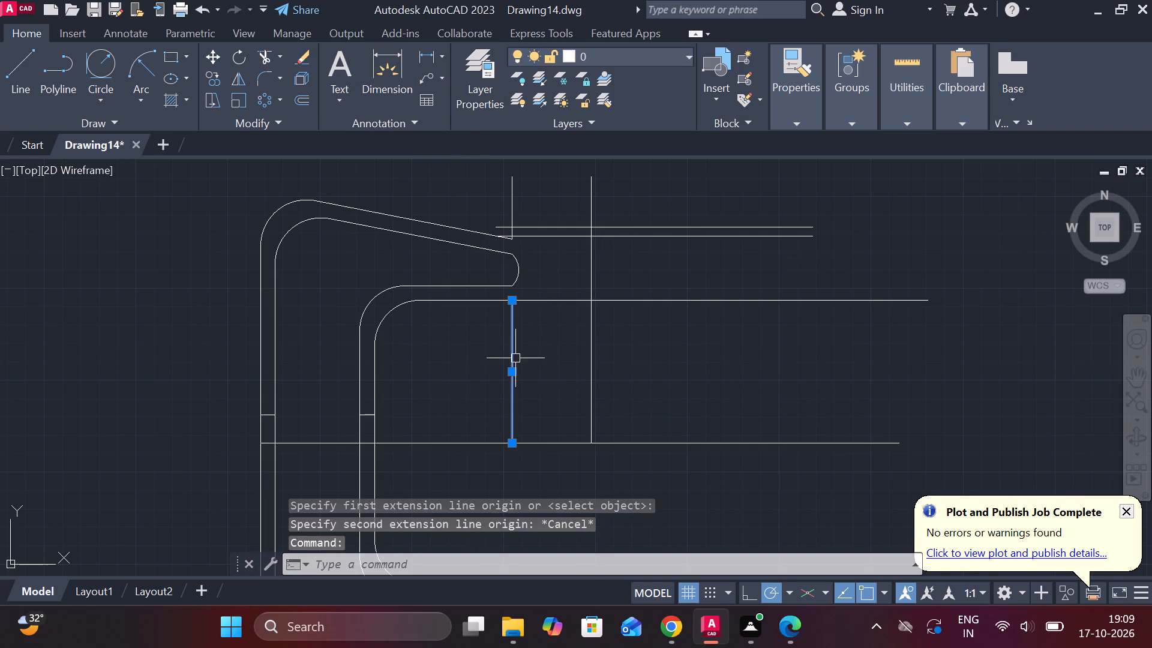
{"action": "key", "text": "o"}
{"action": "key", "text": "Return"}
{"action": "key", "text": "Return"}
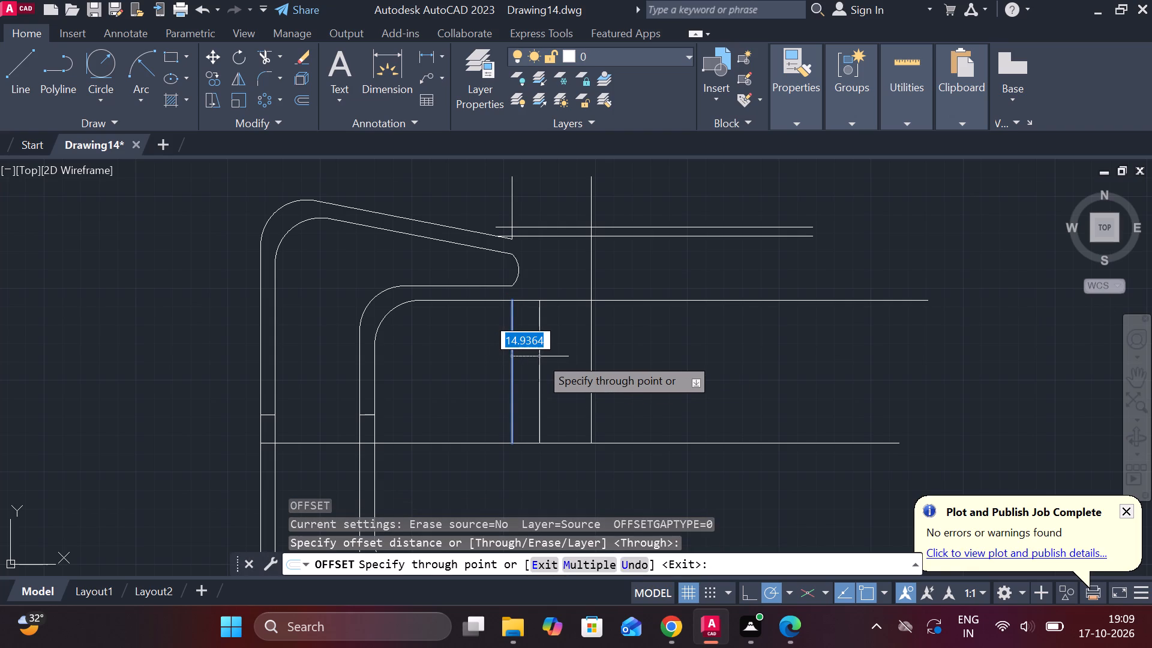
{"action": "type", "text": "12"}
{"action": "key", "text": "space"}
{"action": "left_click", "coordinate": [509, 365]}
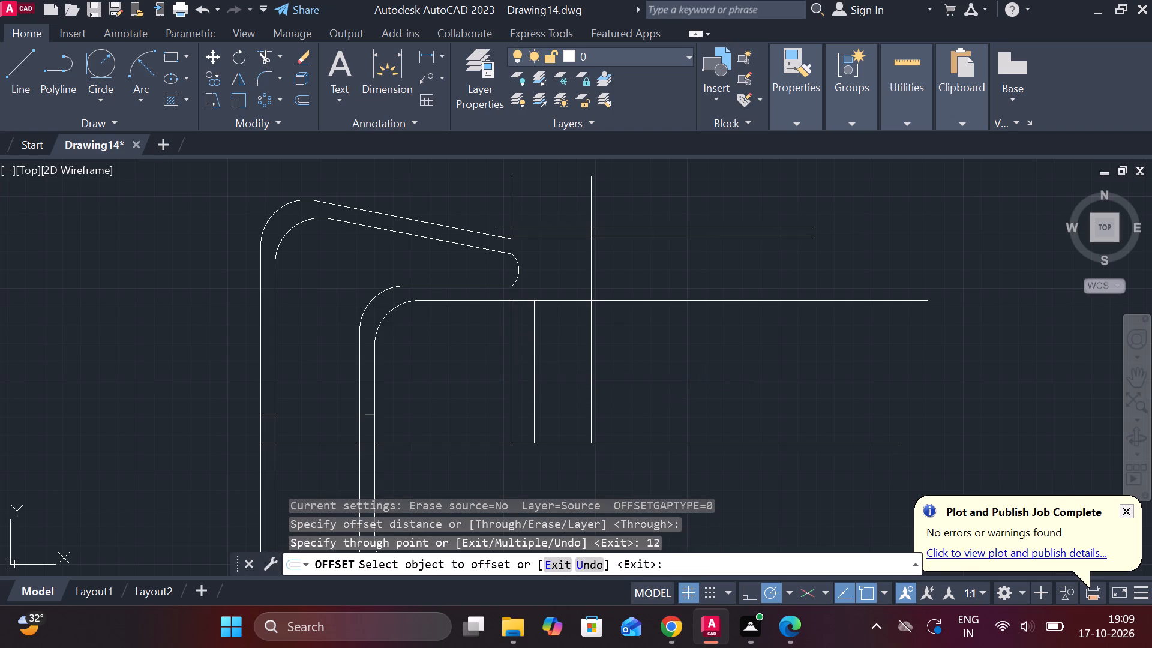
{"action": "type", "text": "12"}
{"action": "key", "text": "space"}
{"action": "scroll", "coordinate": [475, 367], "scroll_direction": "down", "scroll_amount": 1}
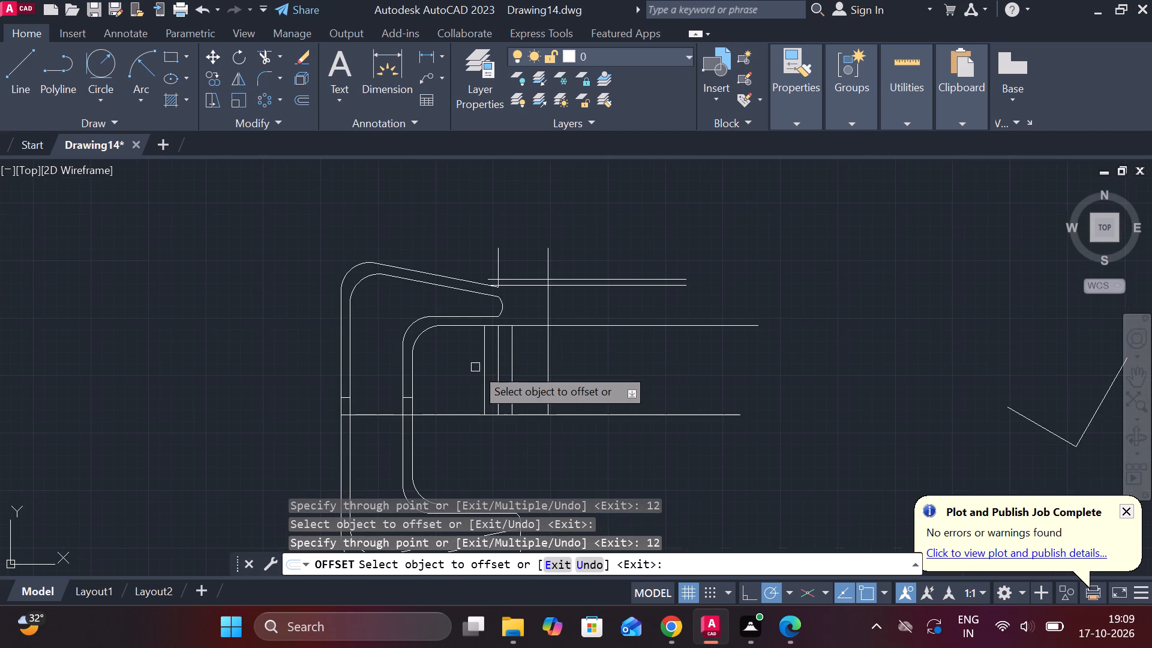
{"action": "middle_click_drag", "start_coordinate": [475, 367], "coordinate": [490, 223]}
{"action": "key", "text": "Escape"}
Stretch the lower end of the left 12-unit offset line straight down past the lower arm's upper edge.
{"action": "left_click", "coordinate": [496, 233]}
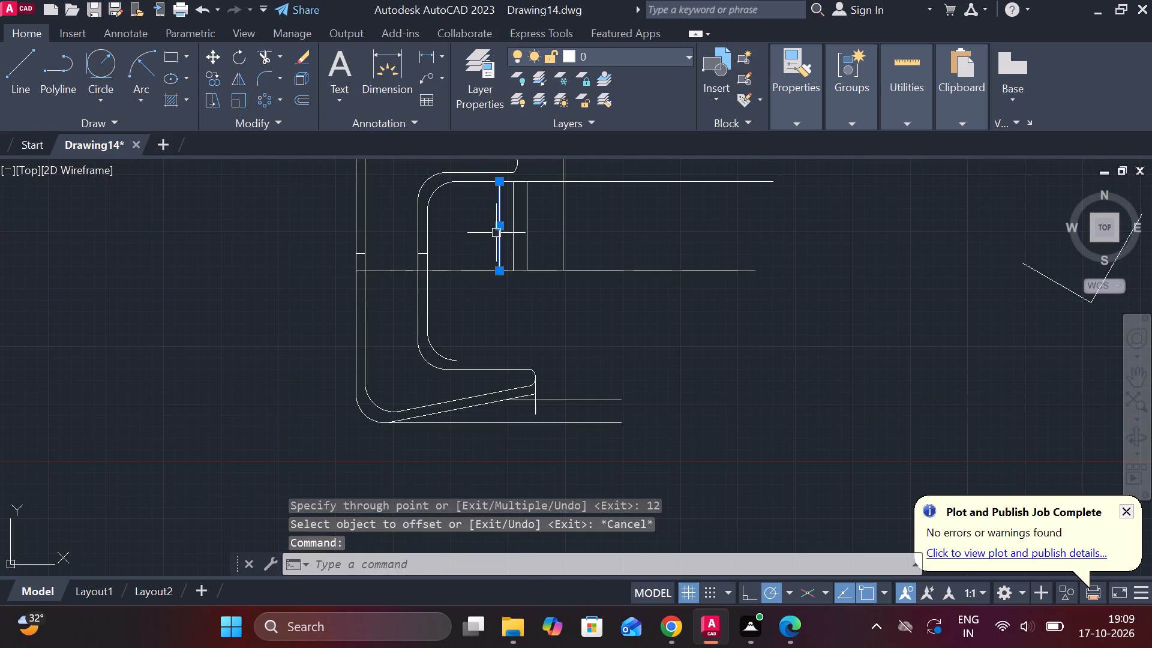
{"action": "double_click", "coordinate": [503, 271]}
{"action": "scroll", "coordinate": [506, 403], "scroll_direction": "up", "scroll_amount": 1}
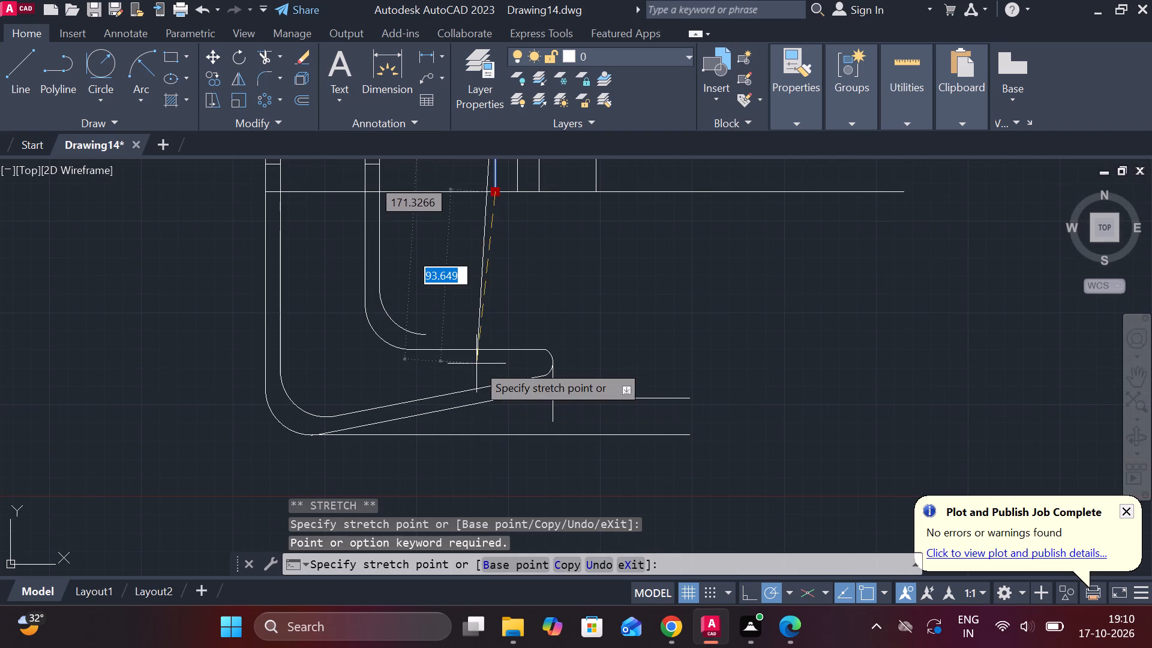
{"action": "double_click", "coordinate": [485, 365]}
{"action": "key", "text": "Escape"}
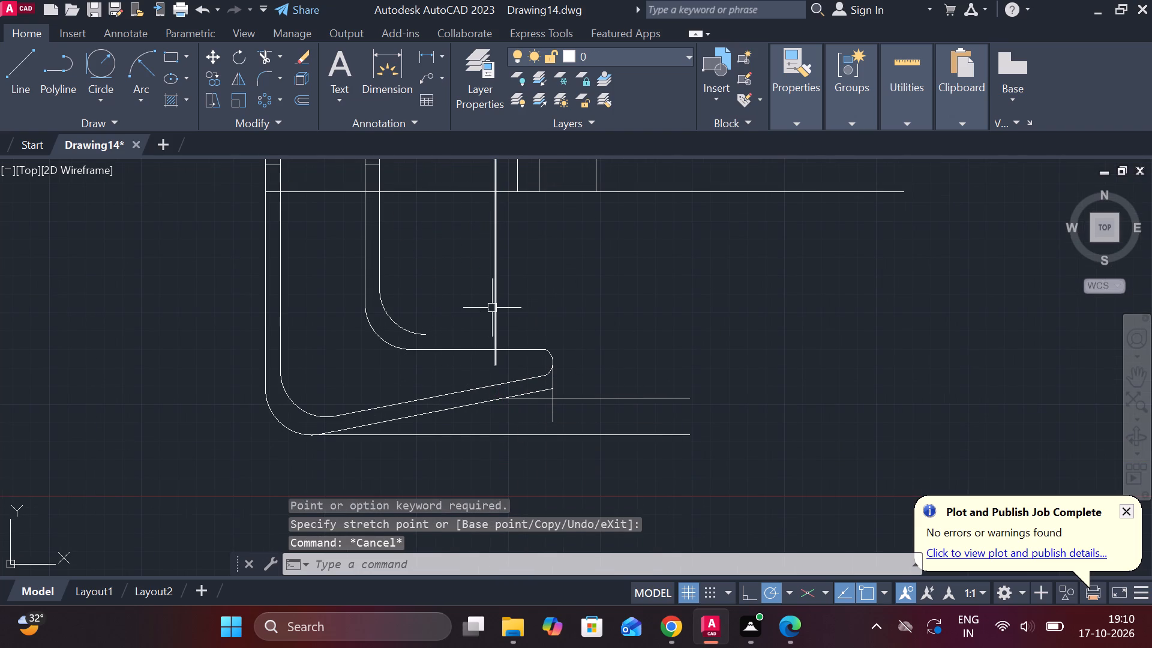
Offset the lengthened vertical line 45 units to the right, beyond the lower arm's arc tip.
{"action": "left_click", "coordinate": [494, 307]}
{"action": "key", "text": "o"}
{"action": "key", "text": "Return"}
{"action": "key", "text": "Return"}
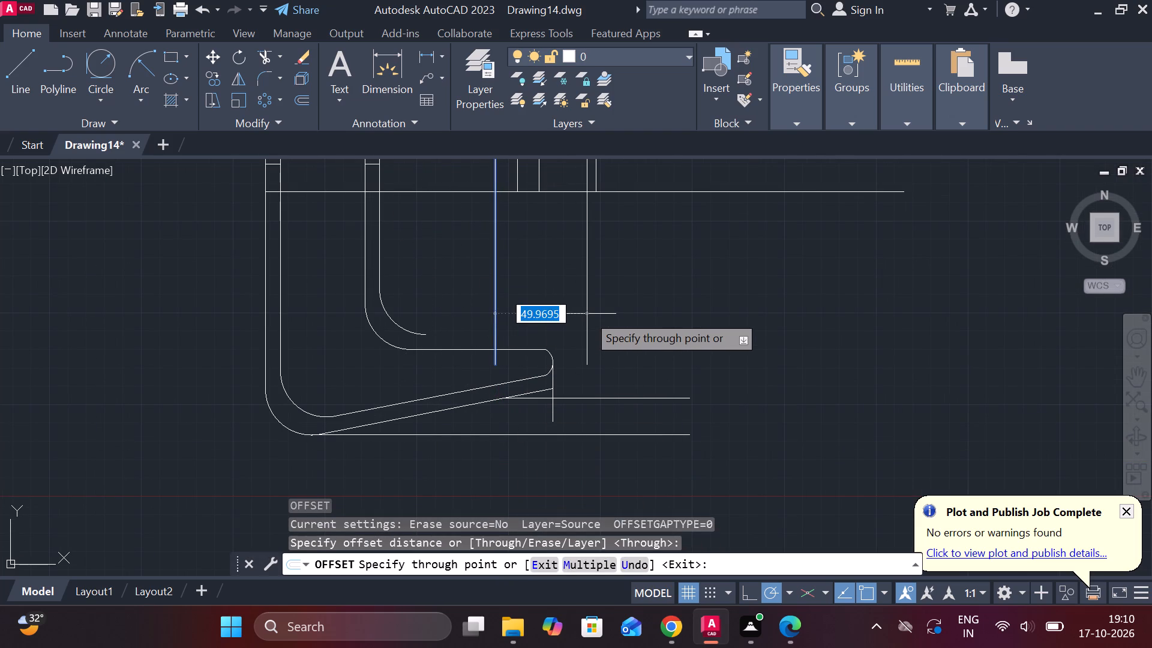
{"action": "type", "text": "45"}
{"action": "key", "text": "space"}
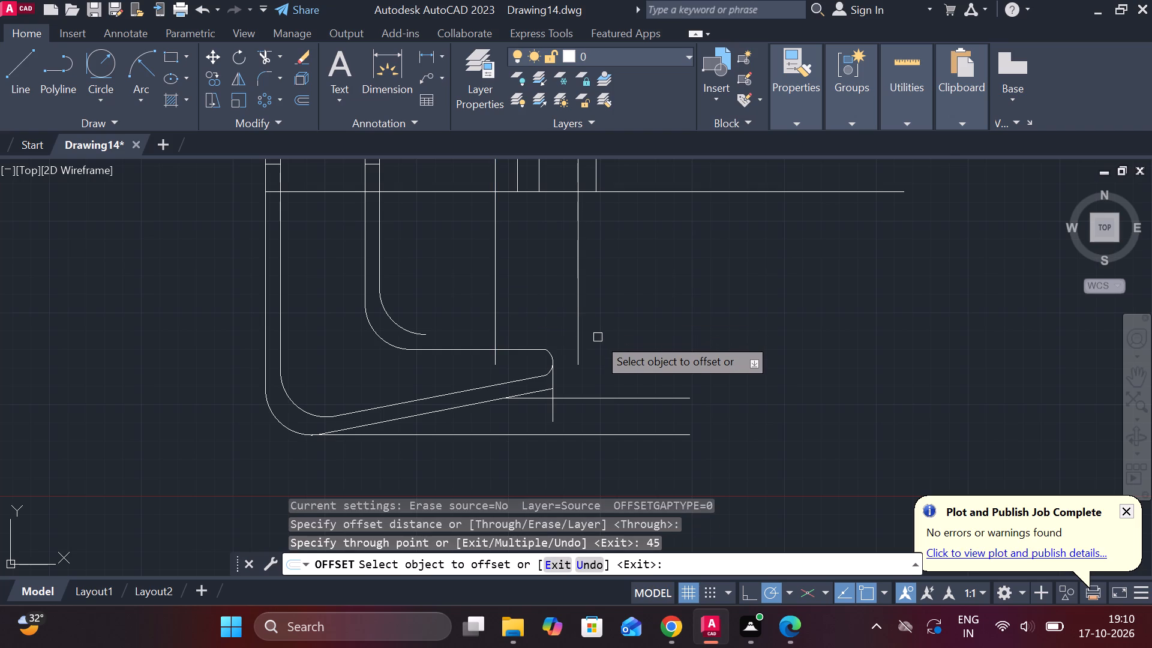
{"action": "middle_click", "coordinate": [598, 337]}
{"action": "key", "text": "Escape"}
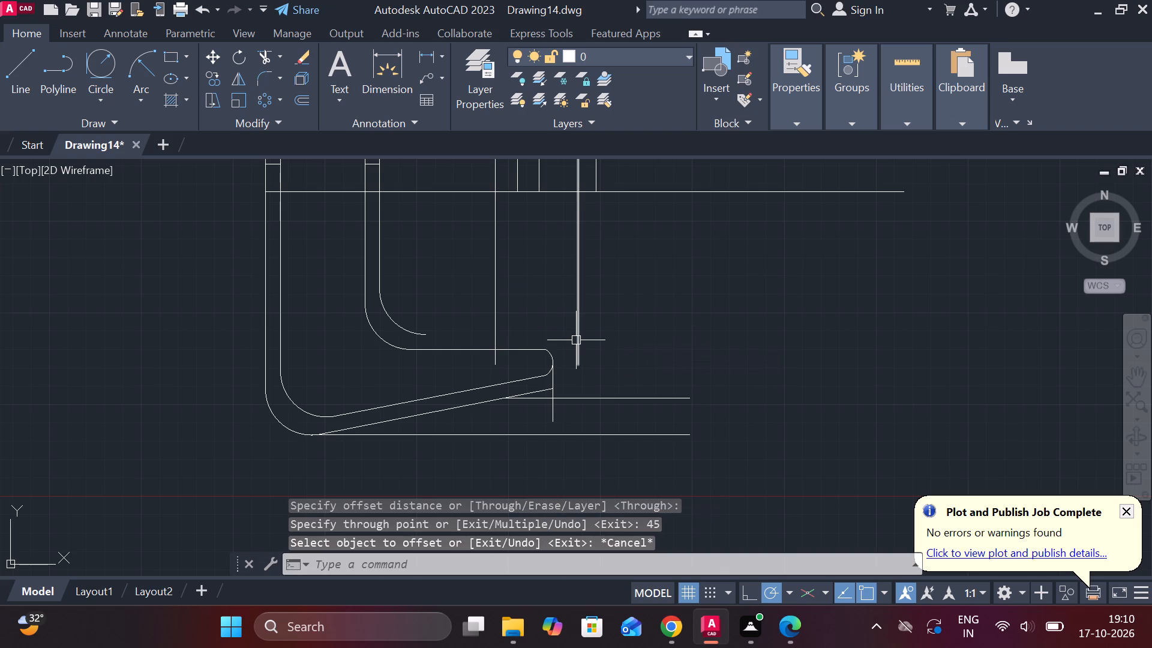
Stretch the lower end of the 45-unit offset line down past the bottom horizontal line.
{"action": "left_click", "coordinate": [576, 340]}
{"action": "left_click", "coordinate": [581, 367]}
{"action": "left_click", "coordinate": [573, 456]}
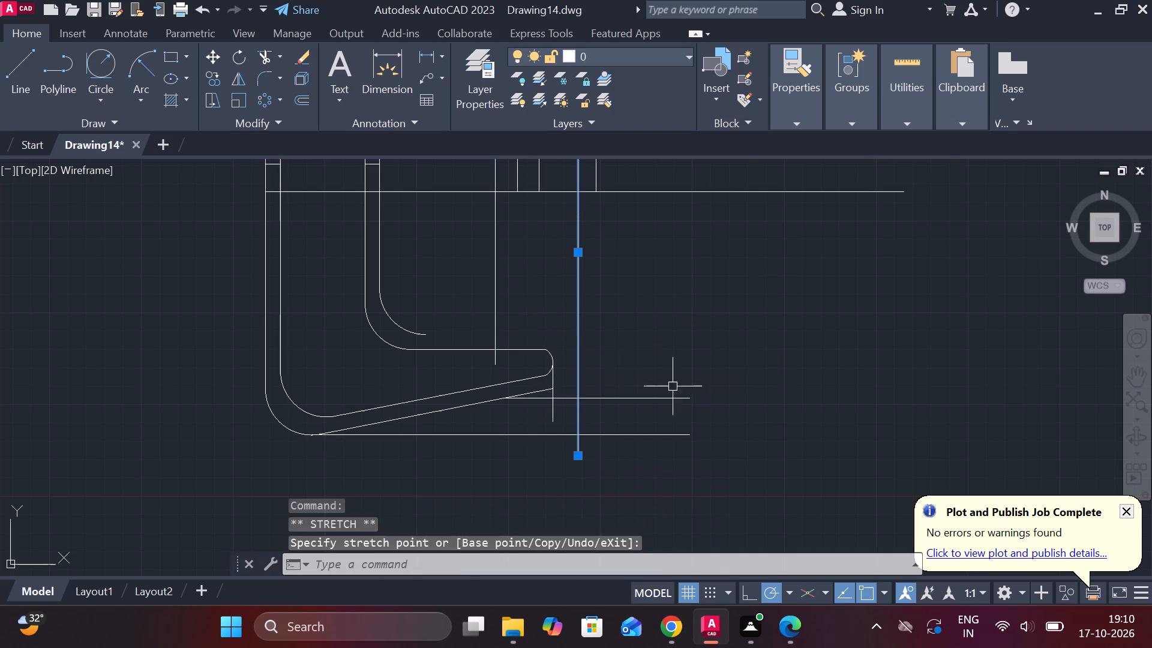
{"action": "key", "text": "Escape"}
Offset the lower arm's upper horizontal edge 8 units upward to meet the inner corner arc.
{"action": "scroll", "coordinate": [642, 362], "scroll_direction": "up", "scroll_amount": 1}
{"action": "middle_click_drag", "start_coordinate": [625, 366], "coordinate": [669, 365]}
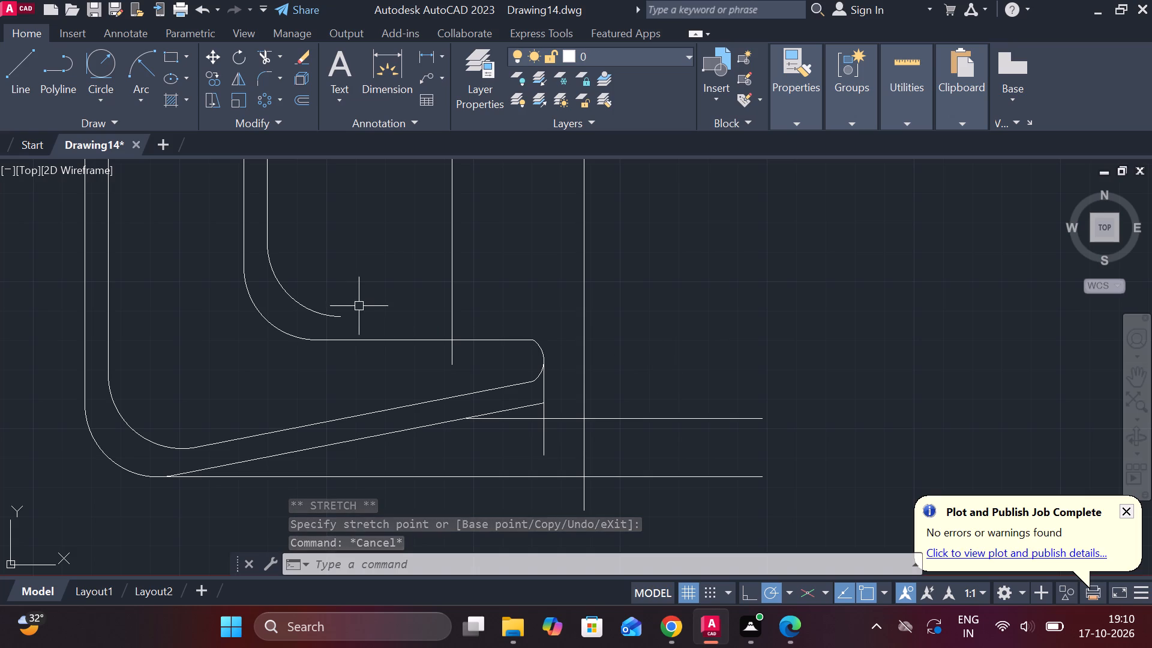
{"action": "left_click", "coordinate": [390, 341]}
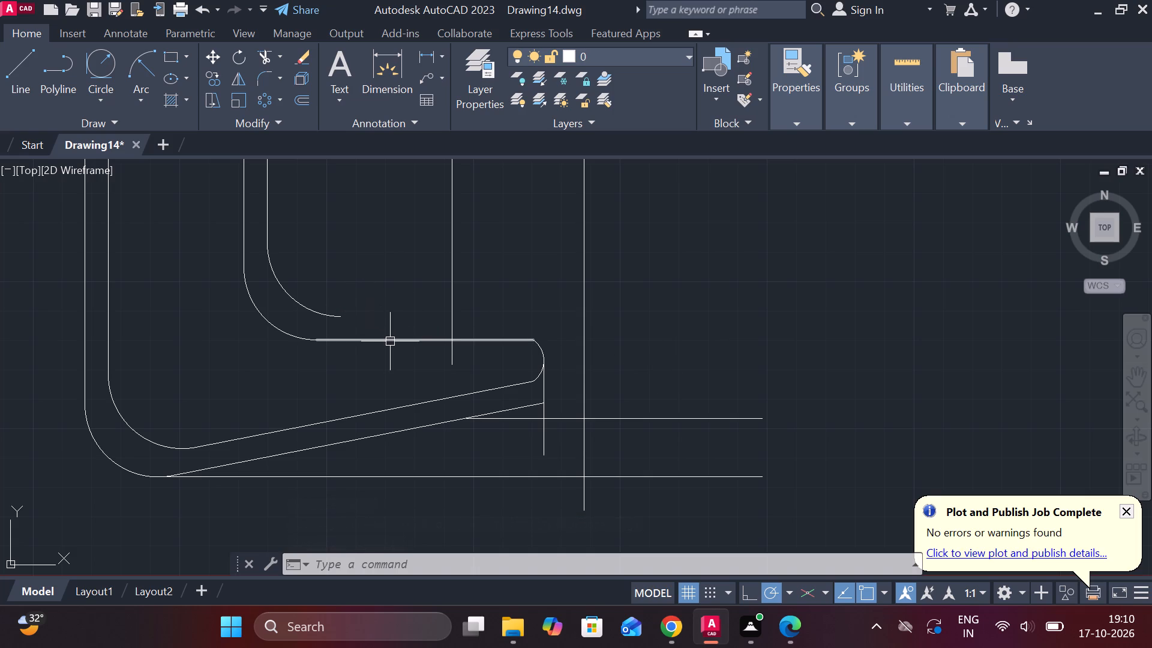
{"action": "key", "text": "o"}
{"action": "key", "text": "Return"}
{"action": "key", "text": "Return"}
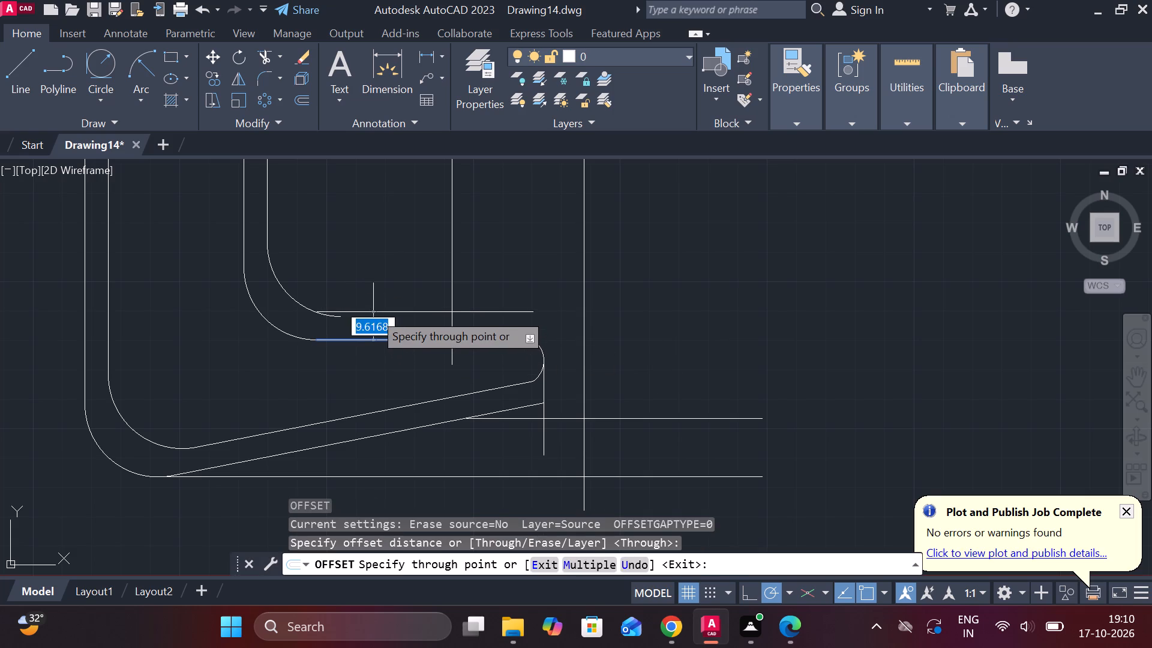
{"action": "key", "text": "8"}
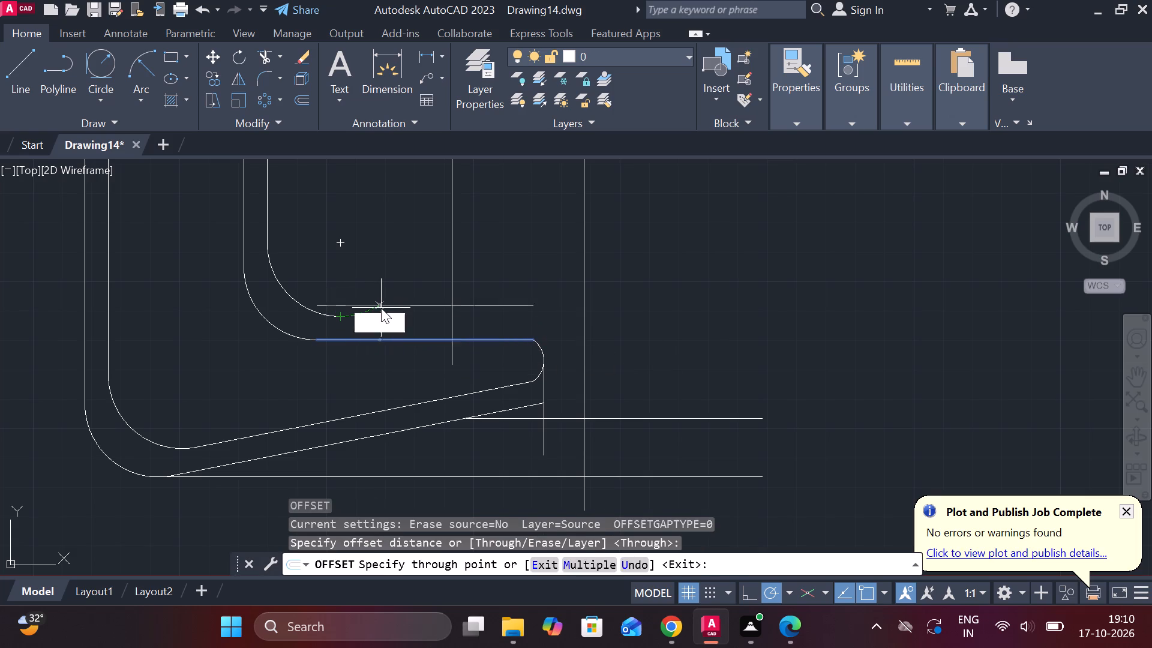
{"action": "key", "text": "Return"}
{"action": "scroll", "coordinate": [334, 315], "scroll_direction": "up", "scroll_amount": 2}
{"action": "key", "text": "Escape"}
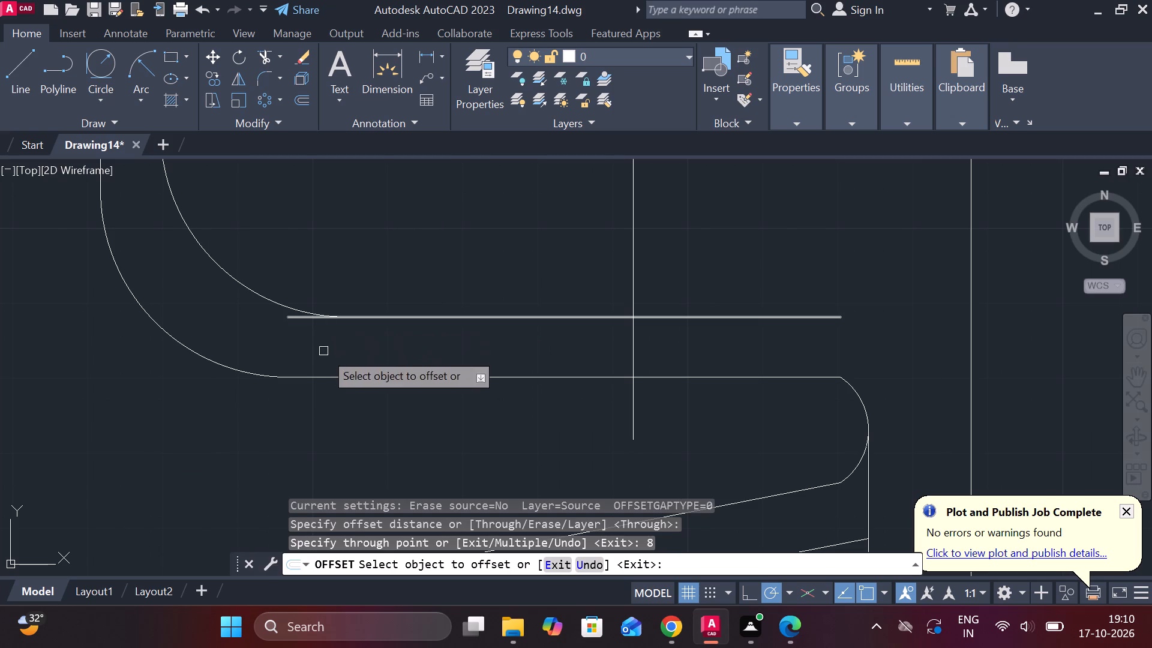
Trim the short end of the 8-unit offset line that projects left past the inner corner arc.
{"action": "type", "text": "YT"}
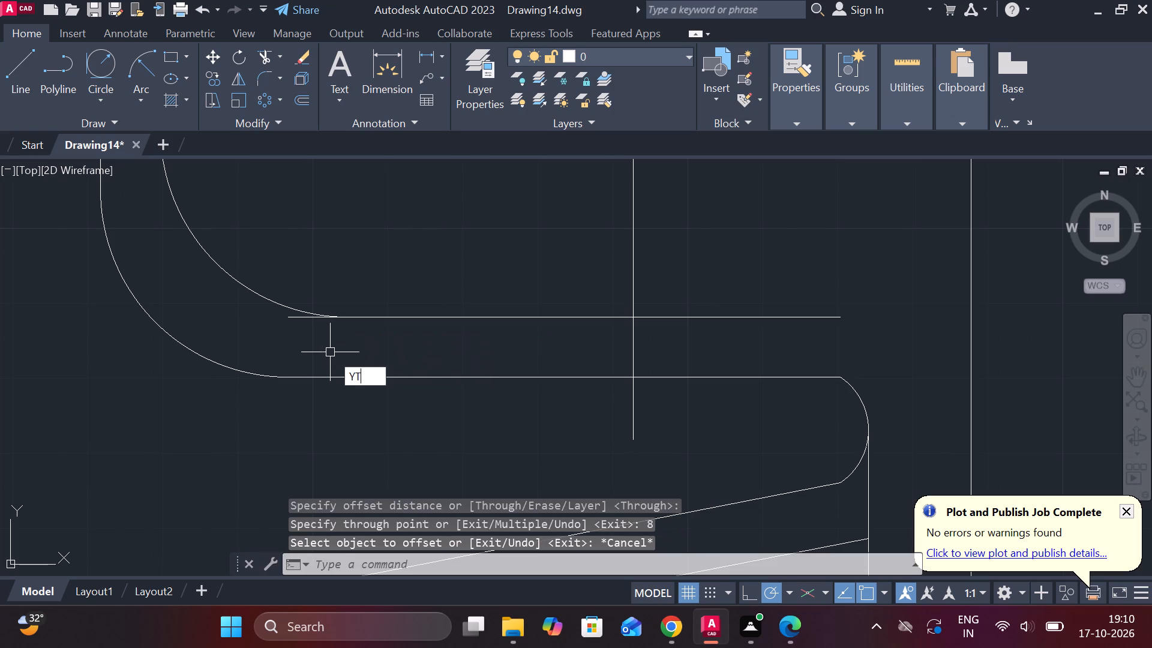
{"action": "key", "text": "Escape"}
{"action": "key", "text": "Escape"}
{"action": "type", "text": "TR"}
{"action": "key", "text": "space"}
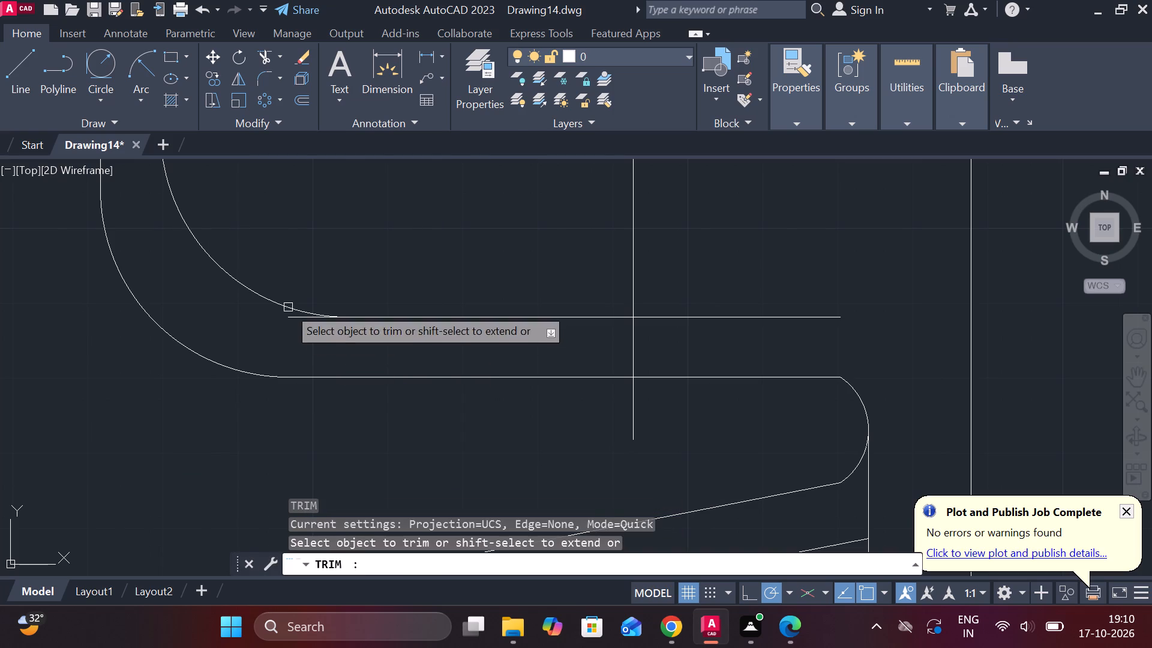
{"action": "double_click", "coordinate": [298, 319]}
{"action": "scroll", "coordinate": [399, 292], "scroll_direction": "down", "scroll_amount": 1}
{"action": "scroll", "coordinate": [649, 276], "scroll_direction": "down", "scroll_amount": 1}
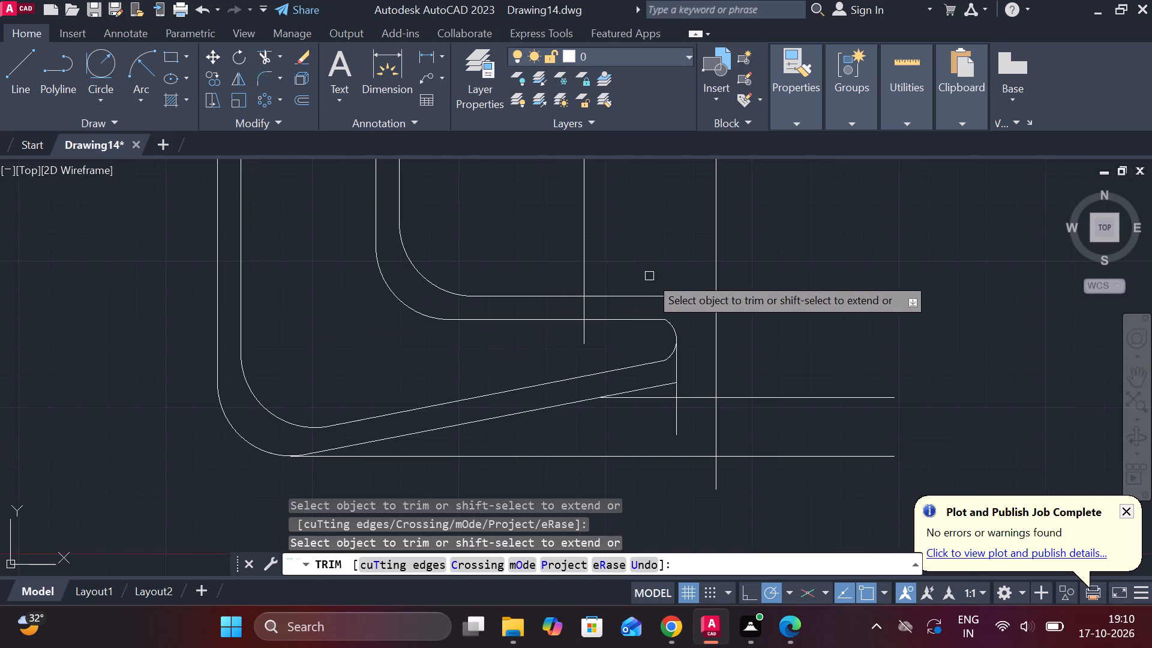
{"action": "key", "text": "Escape"}
Stretch the right end of the 8-unit offset line horizontally past the 45-unit offset vertical line.
{"action": "scroll", "coordinate": [779, 284], "scroll_direction": "up", "scroll_amount": 1}
{"action": "left_click", "coordinate": [587, 300]}
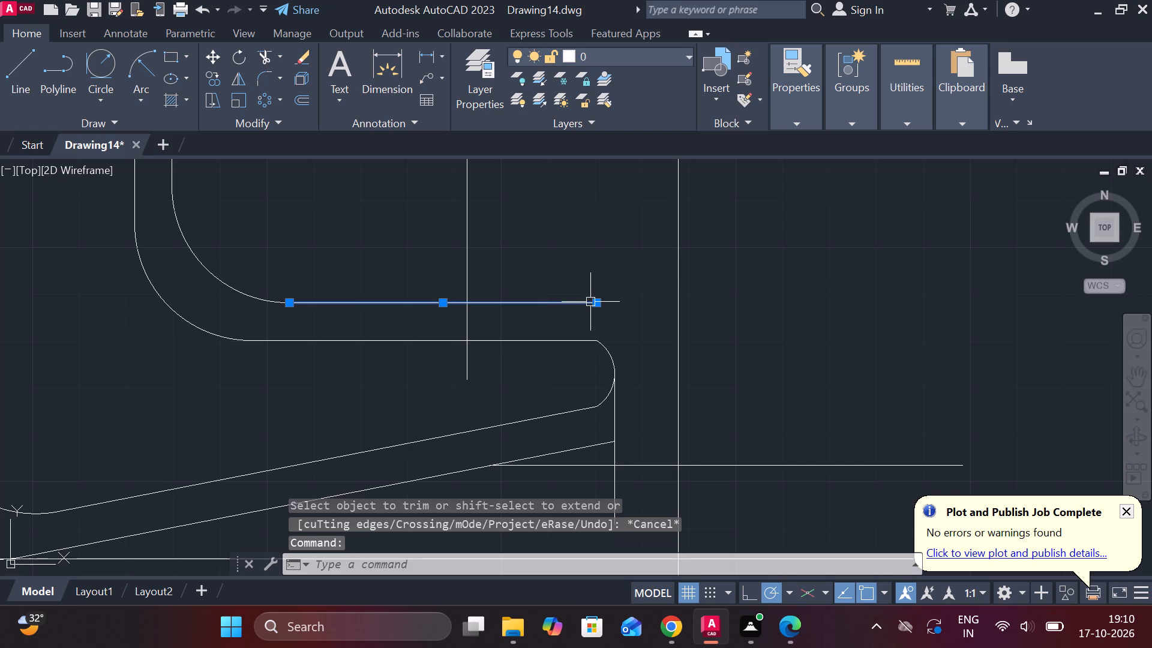
{"action": "left_click", "coordinate": [598, 303]}
{"action": "left_click", "coordinate": [739, 303]}
{"action": "key", "text": "Escape"}
{"action": "scroll", "coordinate": [763, 311], "scroll_direction": "down", "scroll_amount": 1}
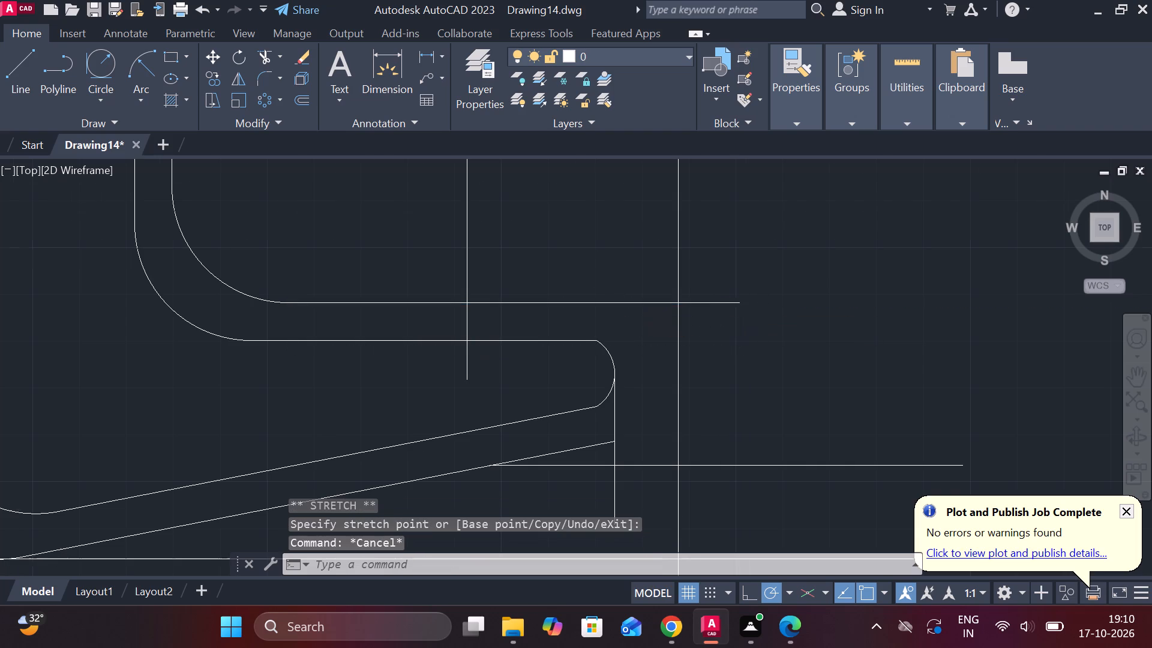
Erase the short vertical line running down from the lower arm's arc tip.
{"action": "middle_click", "coordinate": [798, 281]}
{"action": "scroll", "coordinate": [672, 409], "scroll_direction": "up", "scroll_amount": 1}
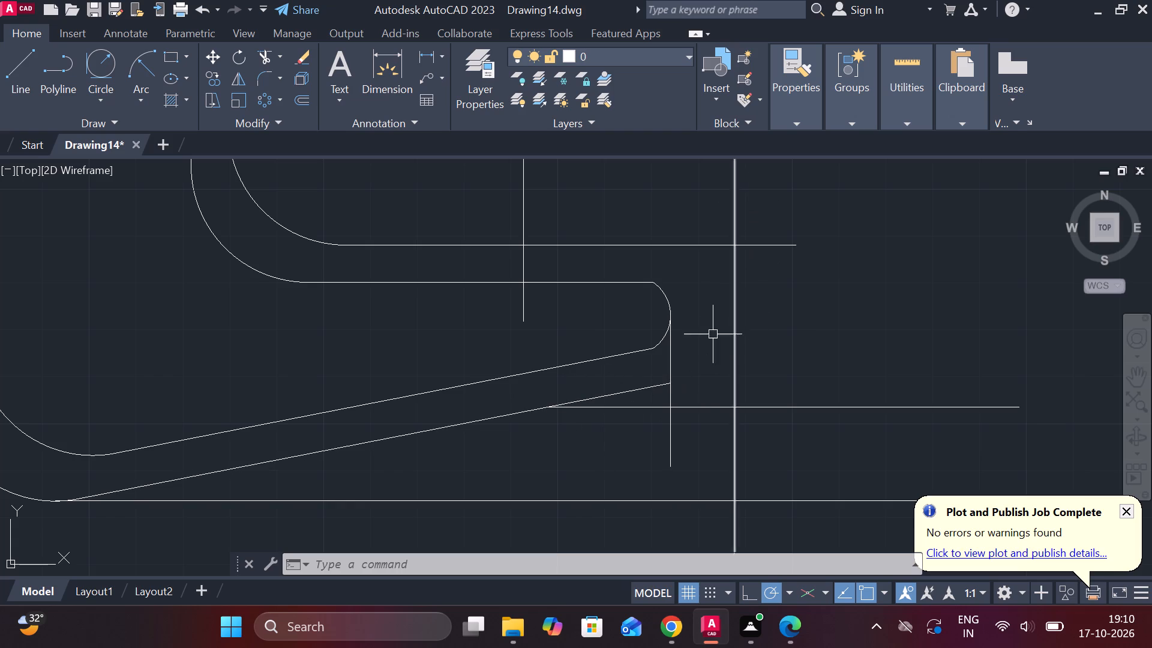
{"action": "left_click", "coordinate": [672, 359]}
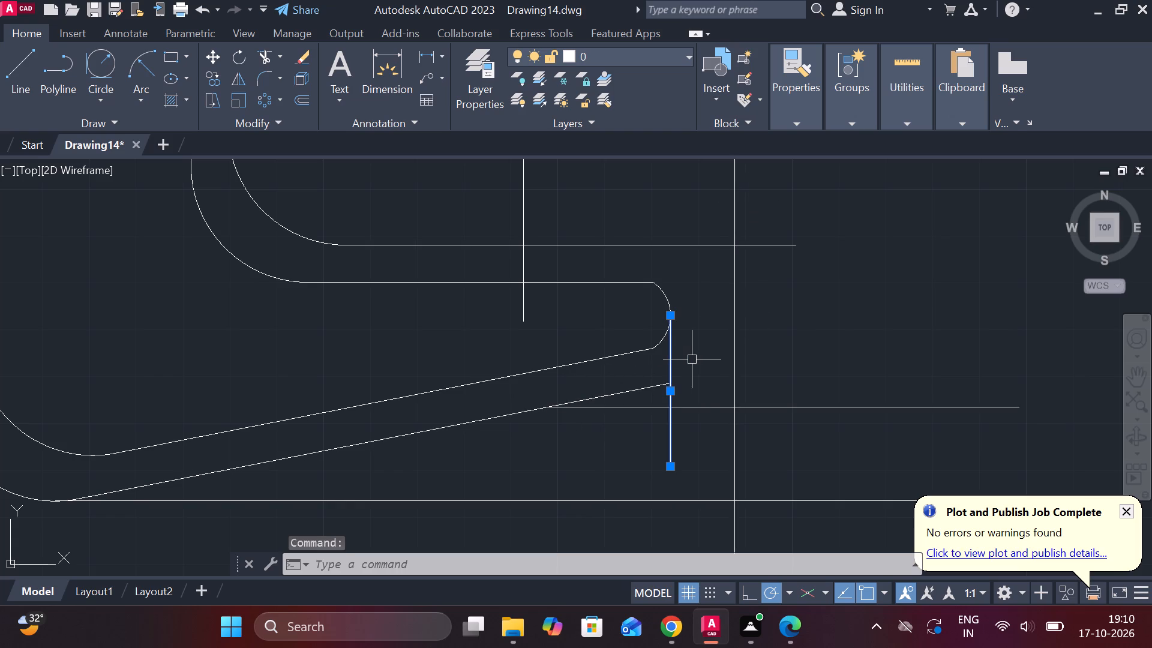
{"action": "key", "text": "e"}
{"action": "key", "text": "space"}
Trim the end of the outer sloped line back to the horizontal line it crosses below the lower arm.
{"action": "type", "text": "TR"}
{"action": "key", "text": "space"}
{"action": "left_click", "coordinate": [639, 400]}
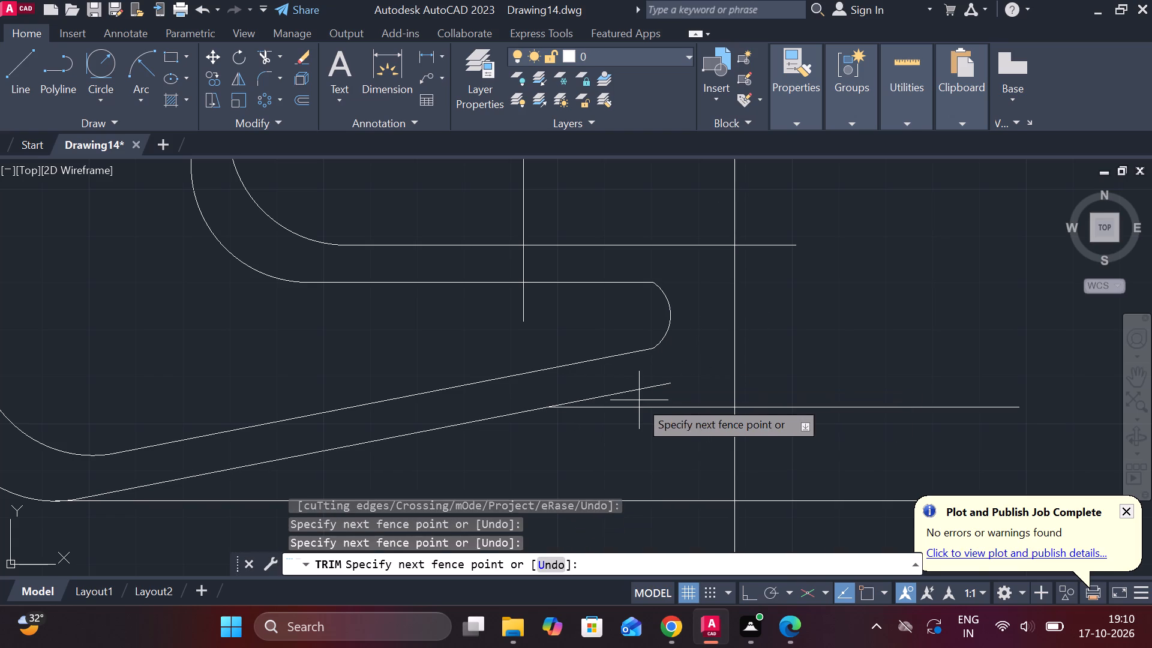
{"action": "left_click", "coordinate": [636, 392]}
{"action": "left_click", "coordinate": [636, 385]}
{"action": "key", "text": "Escape"}
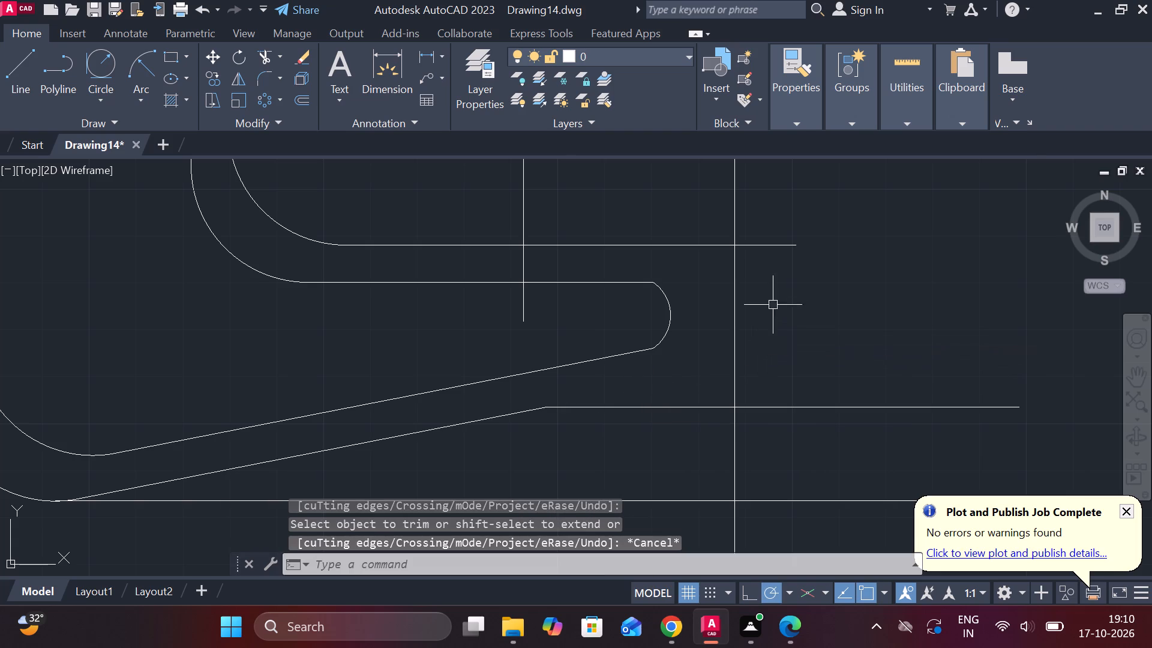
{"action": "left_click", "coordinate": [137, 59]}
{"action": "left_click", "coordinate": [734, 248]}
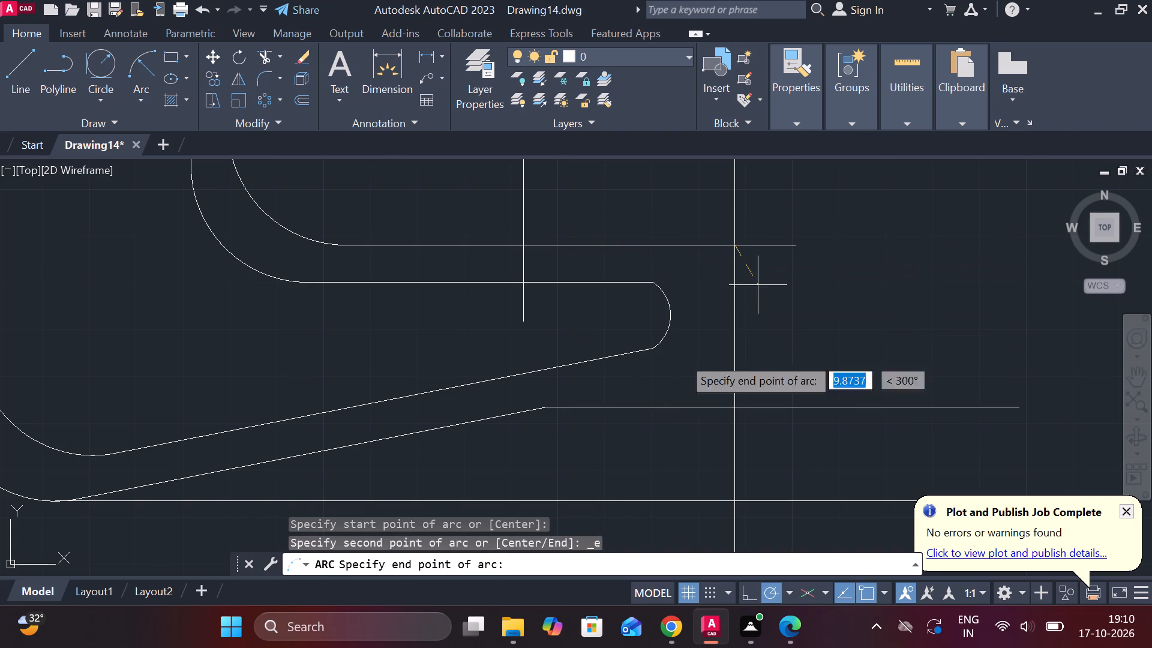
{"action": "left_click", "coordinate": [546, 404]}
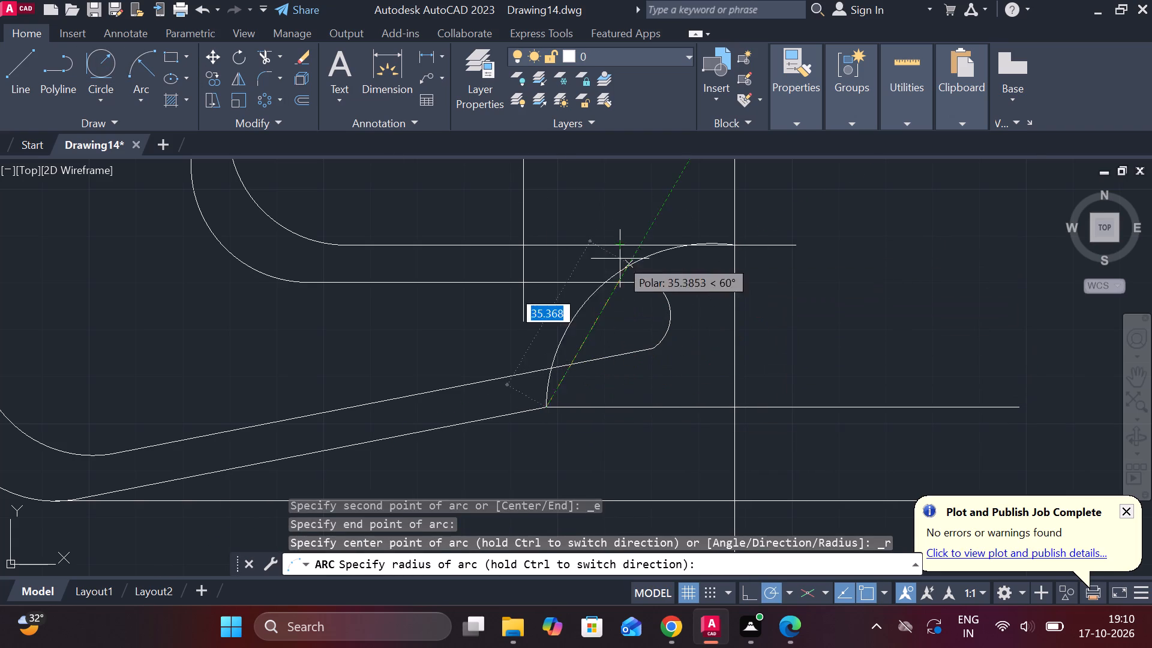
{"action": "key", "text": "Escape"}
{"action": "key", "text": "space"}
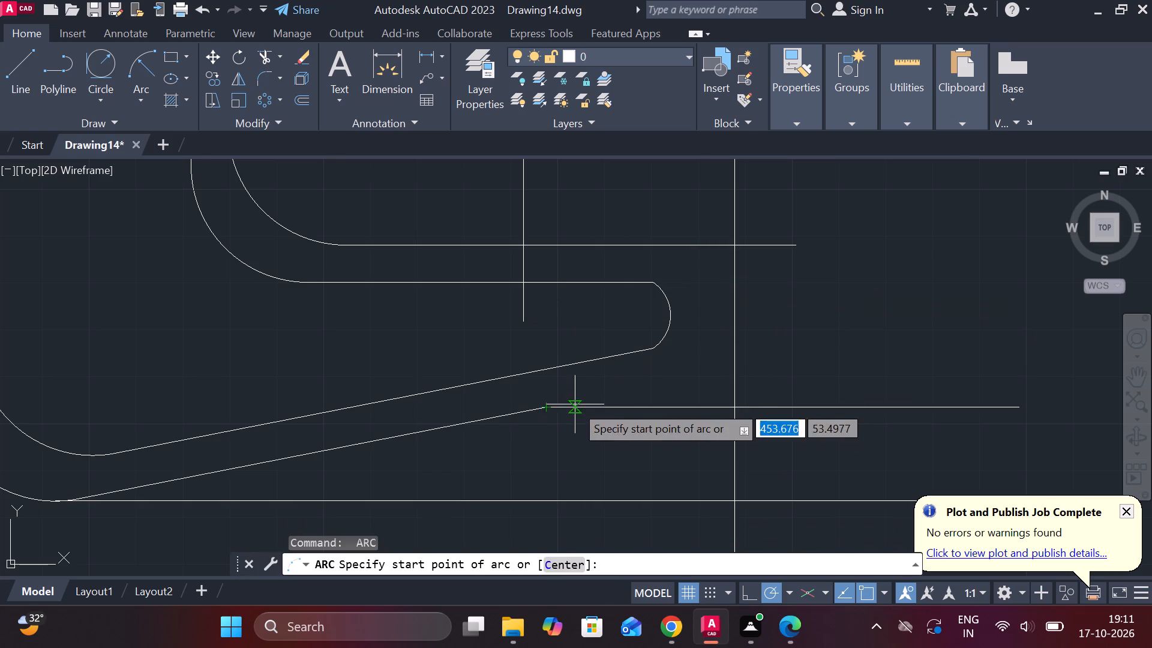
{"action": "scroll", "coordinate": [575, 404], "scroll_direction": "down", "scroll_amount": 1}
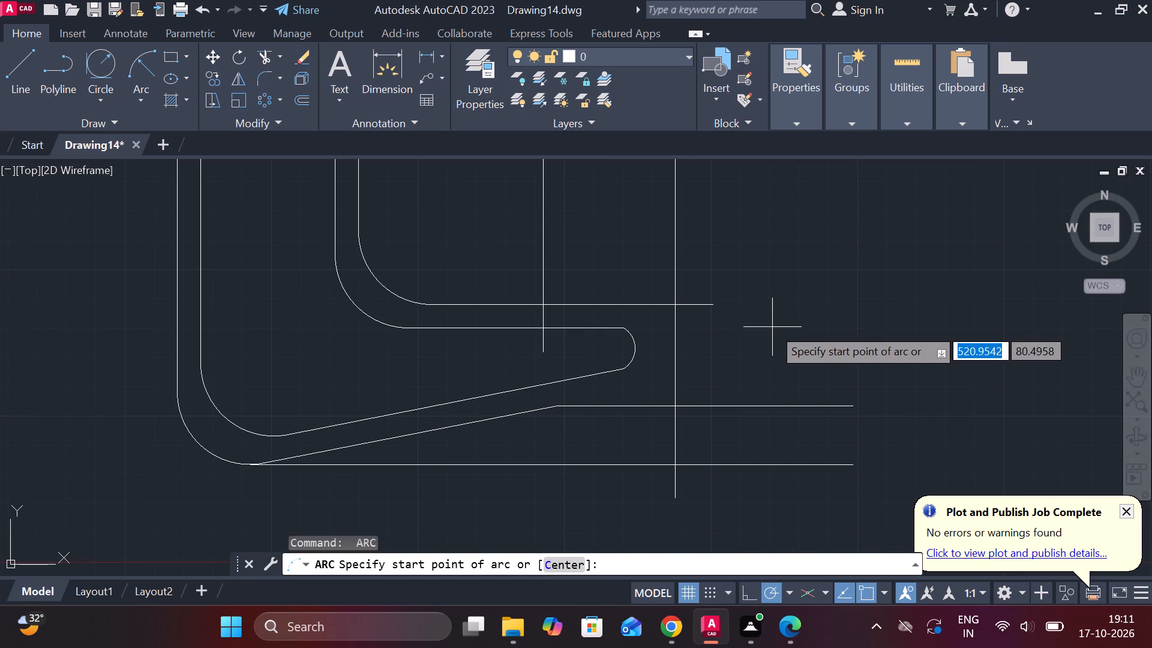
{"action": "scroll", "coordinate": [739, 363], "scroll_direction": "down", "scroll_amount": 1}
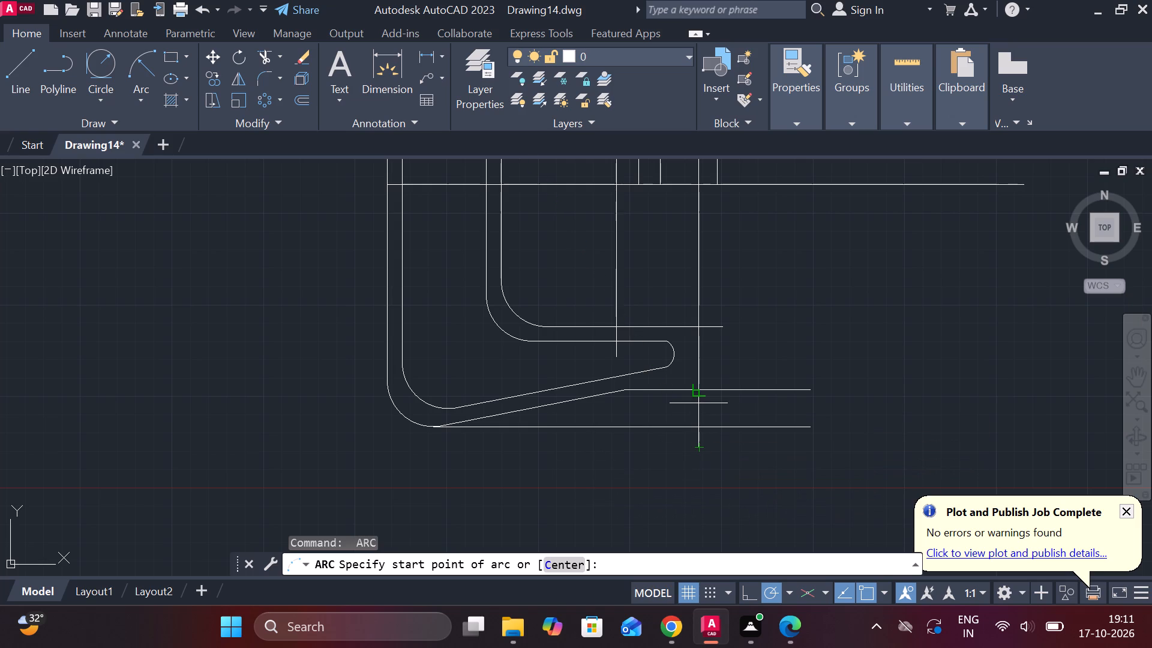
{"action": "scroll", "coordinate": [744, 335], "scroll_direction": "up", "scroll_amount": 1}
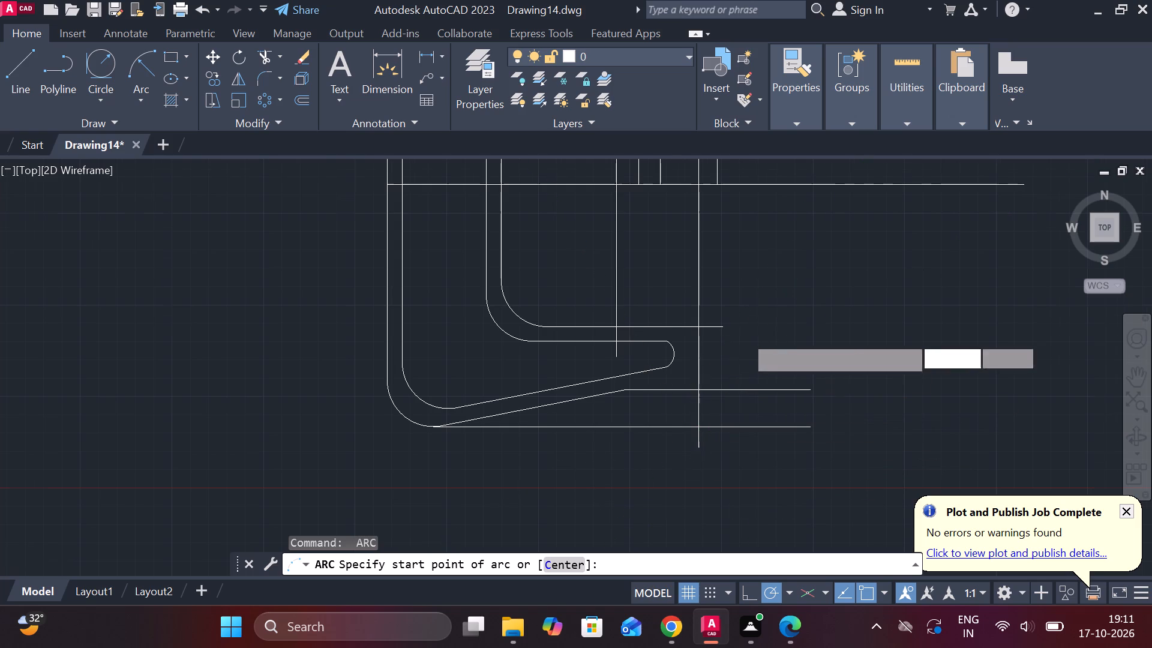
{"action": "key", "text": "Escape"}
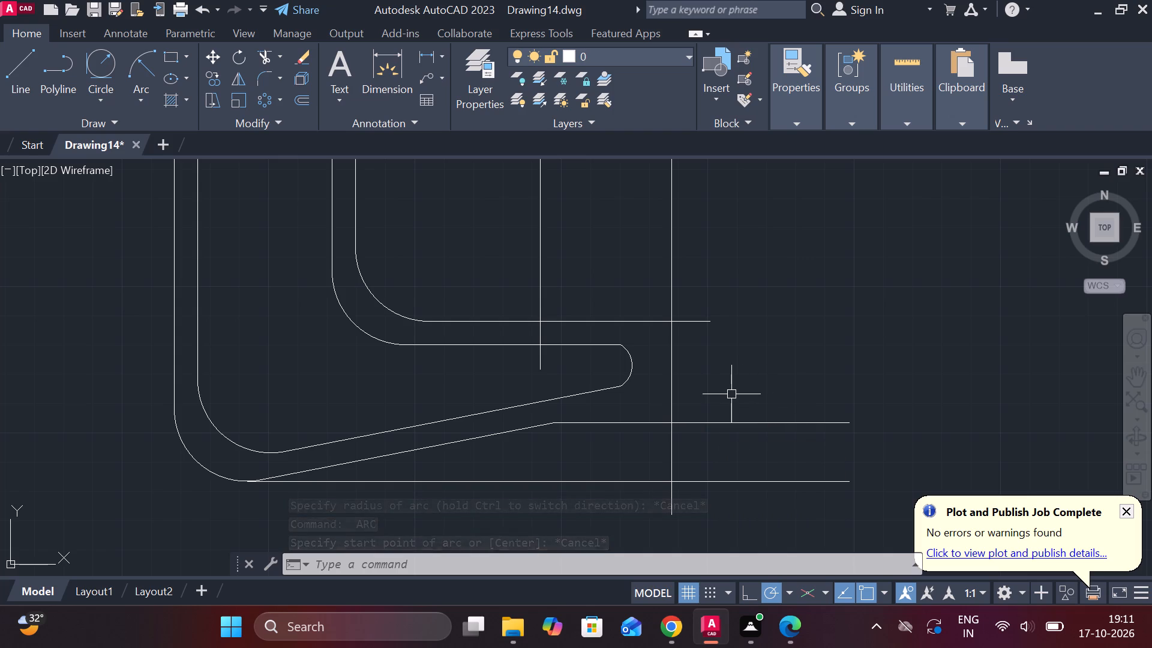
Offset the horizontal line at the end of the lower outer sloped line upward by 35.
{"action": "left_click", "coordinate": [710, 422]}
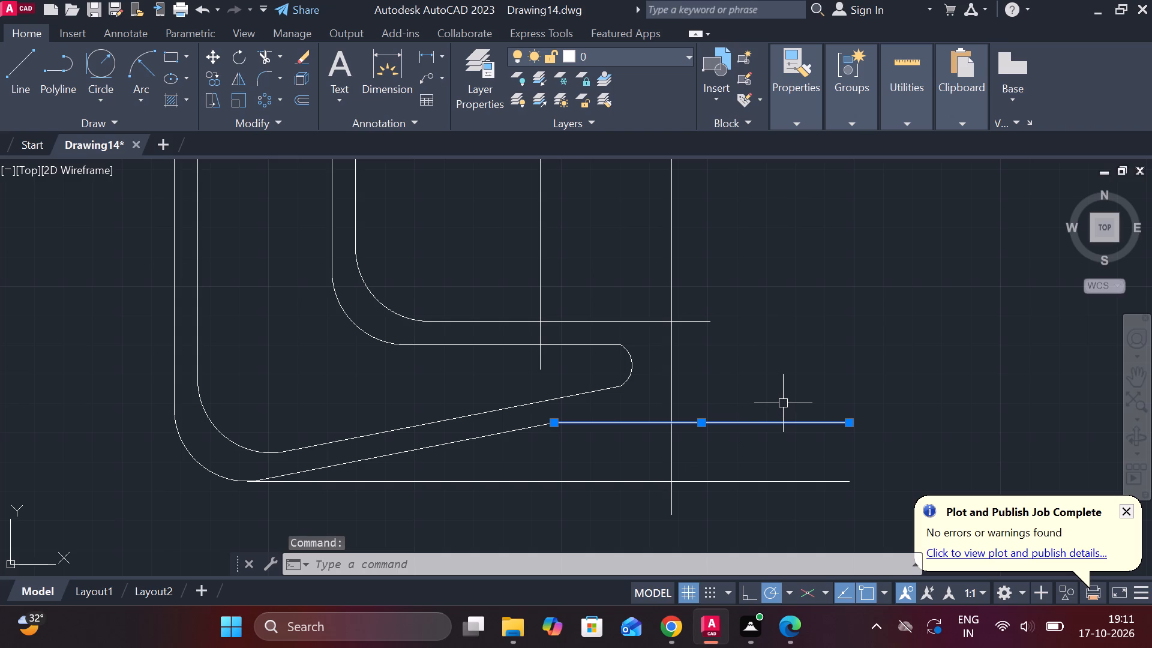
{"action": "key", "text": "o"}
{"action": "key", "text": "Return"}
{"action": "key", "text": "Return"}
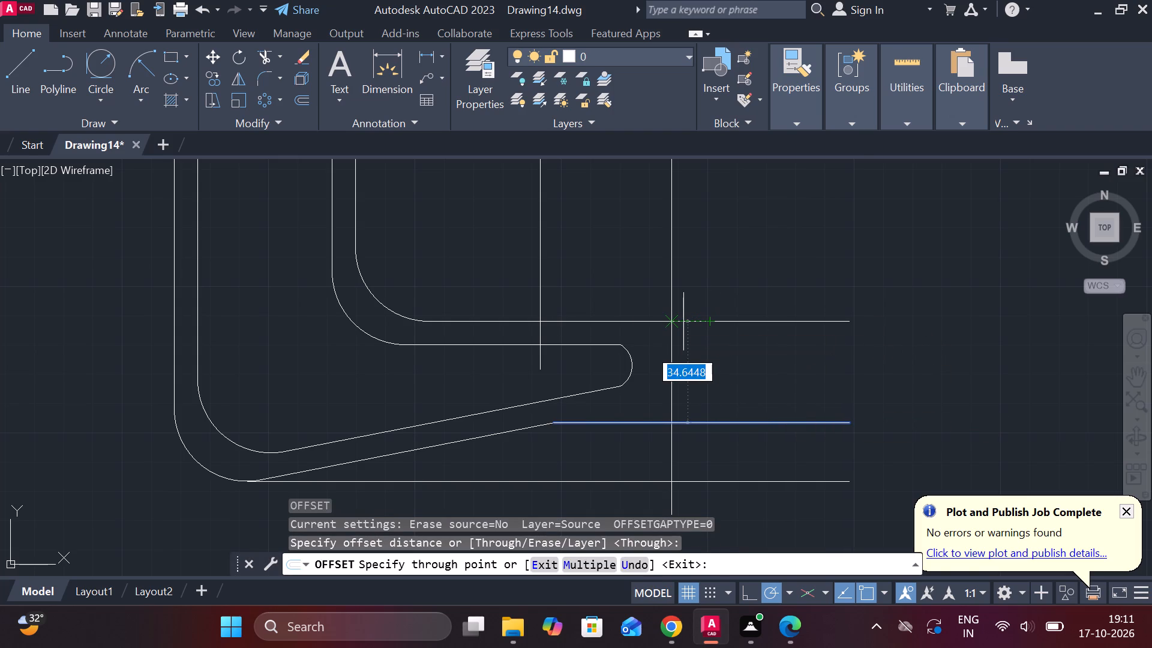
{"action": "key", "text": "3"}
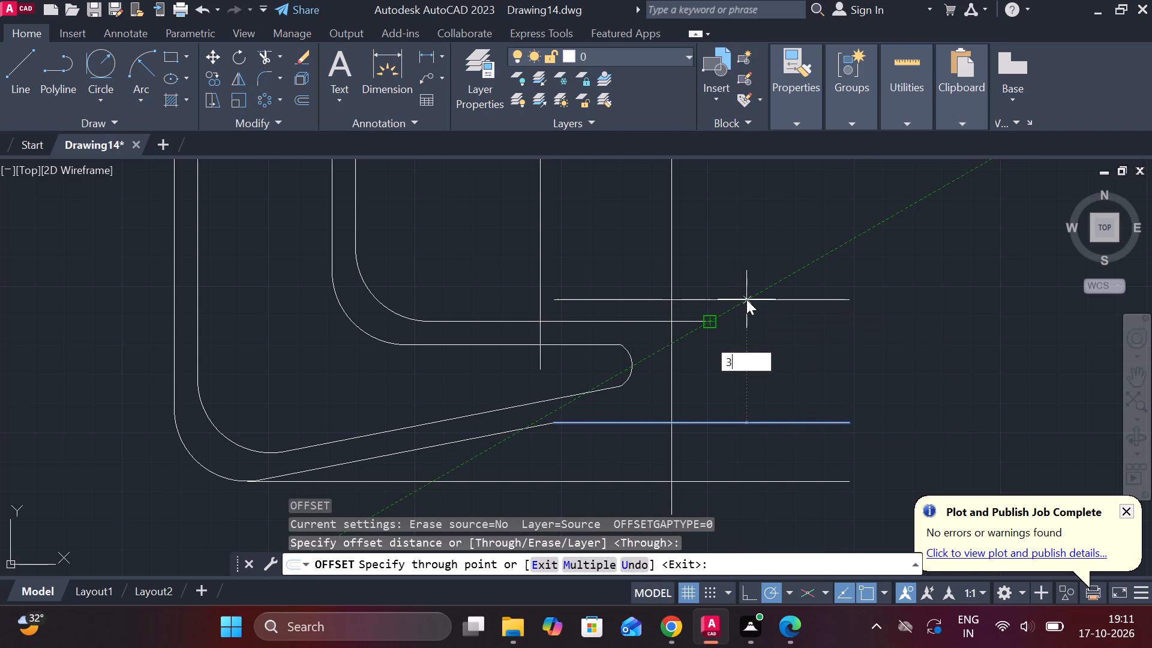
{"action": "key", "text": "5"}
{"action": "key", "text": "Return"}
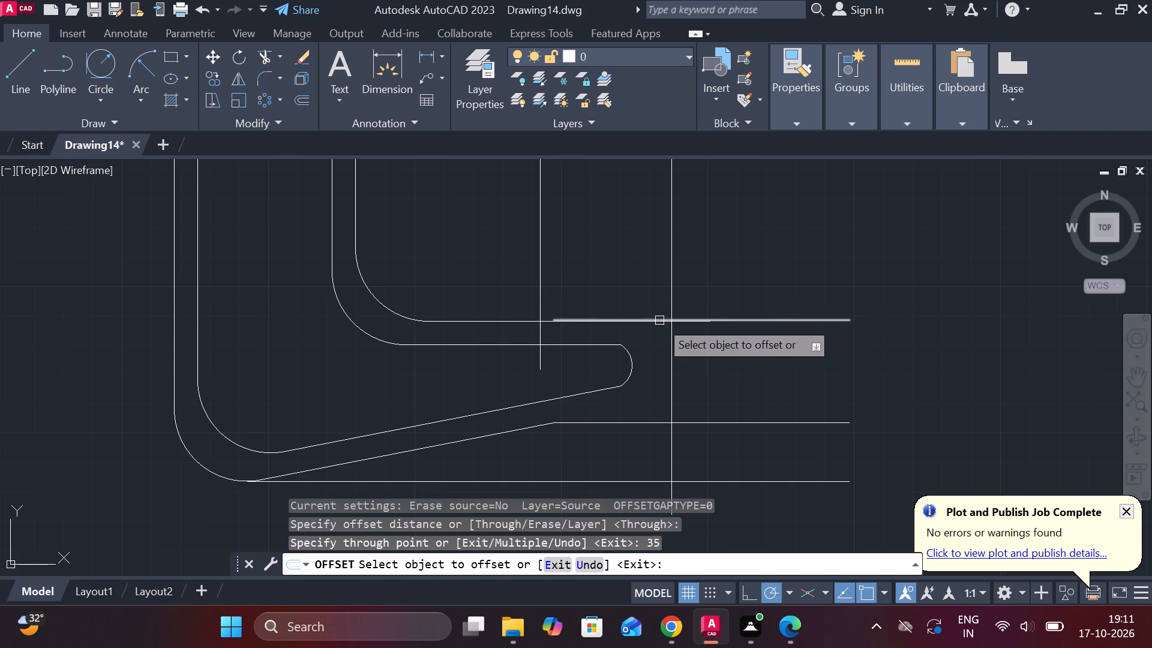
Examine the lower arm around the 35-unit offset line and compare it with the upper half of the profile.
{"action": "scroll", "coordinate": [671, 319], "scroll_direction": "up", "scroll_amount": 1}
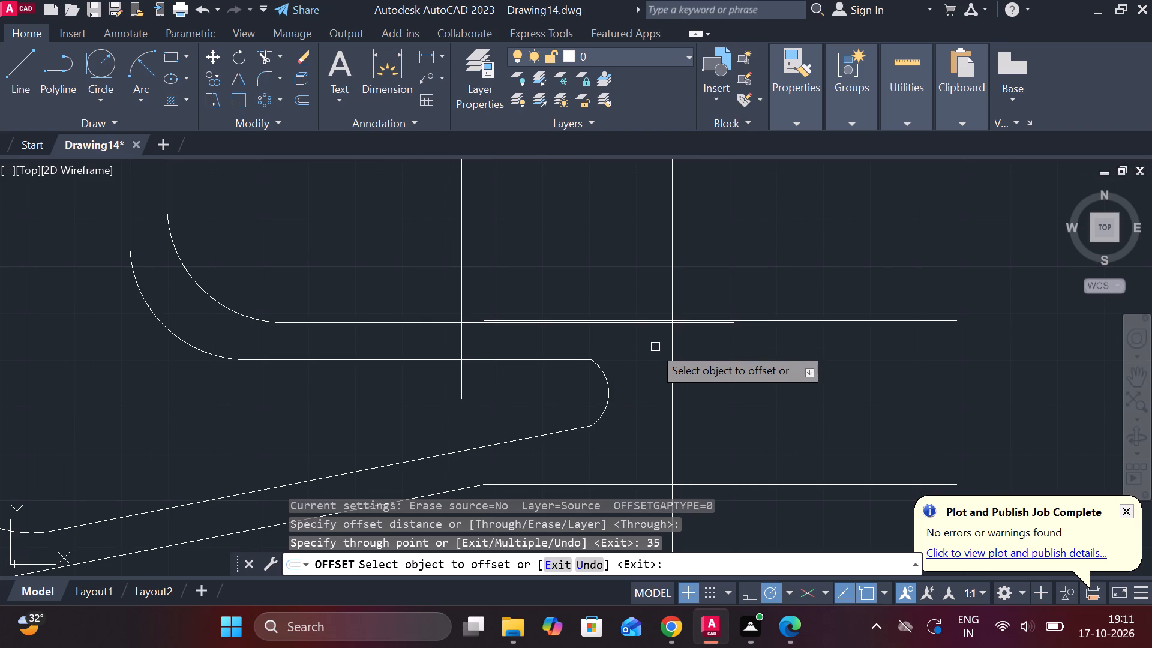
{"action": "scroll", "coordinate": [642, 292], "scroll_direction": "down", "scroll_amount": 1}
{"action": "scroll", "coordinate": [553, 247], "scroll_direction": "down", "scroll_amount": 1}
{"action": "middle_click_drag", "start_coordinate": [559, 245], "coordinate": [575, 265]}
{"action": "middle_click_drag", "start_coordinate": [640, 317], "coordinate": [649, 389]}
{"action": "middle_click_drag", "start_coordinate": [497, 337], "coordinate": [499, 382]}
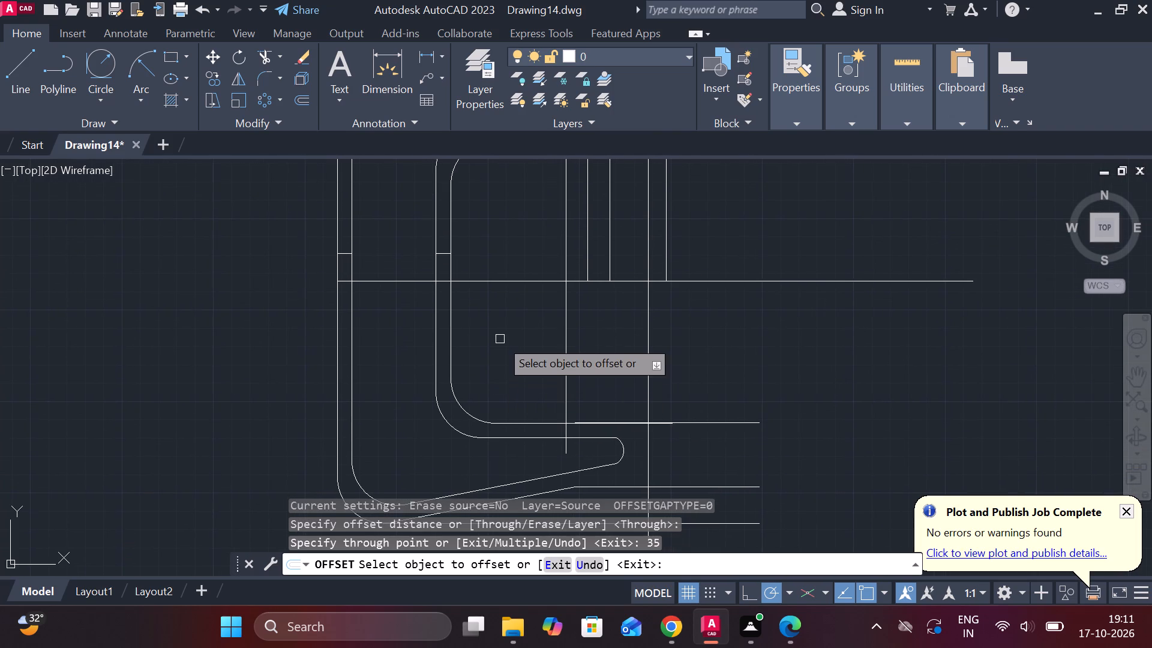
{"action": "scroll", "coordinate": [500, 339], "scroll_direction": "down", "scroll_amount": 1}
{"action": "middle_click_drag", "start_coordinate": [500, 339], "coordinate": [499, 347]}
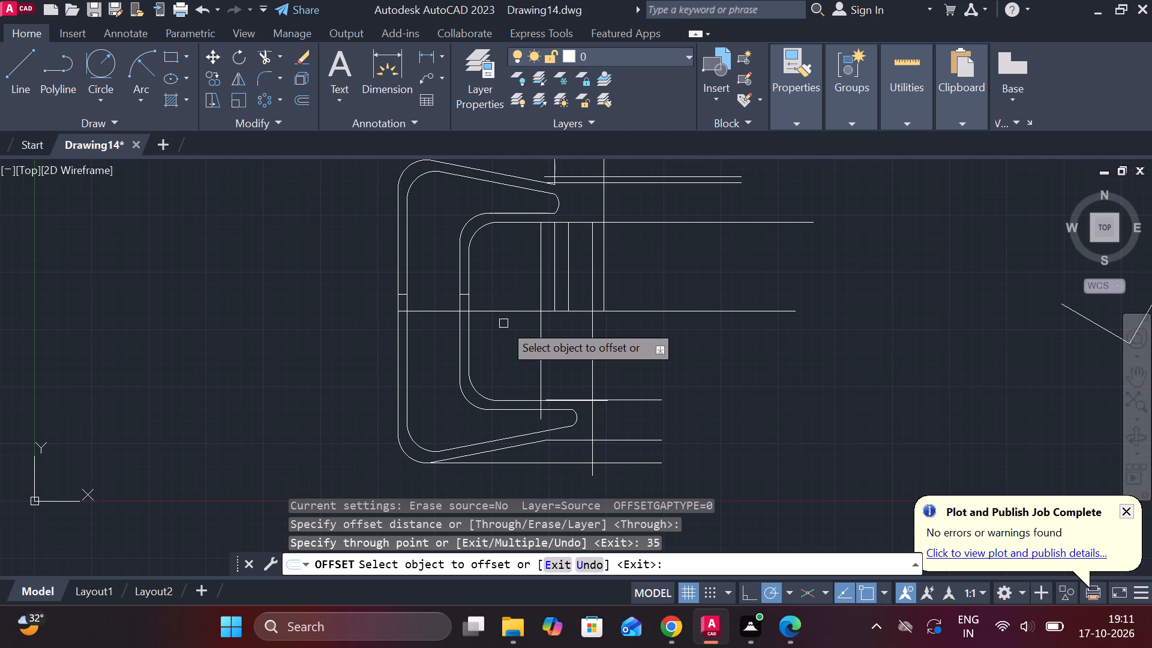
{"action": "scroll", "coordinate": [604, 406], "scroll_direction": "up", "scroll_amount": 2}
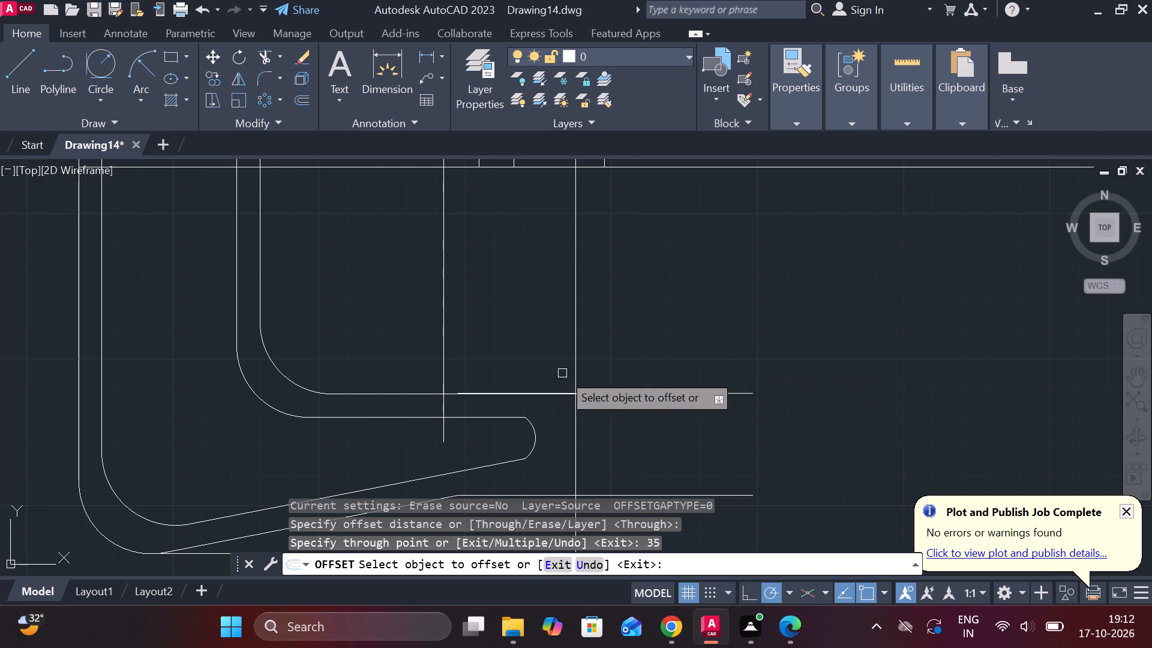
{"action": "middle_click_drag", "start_coordinate": [562, 375], "coordinate": [583, 330]}
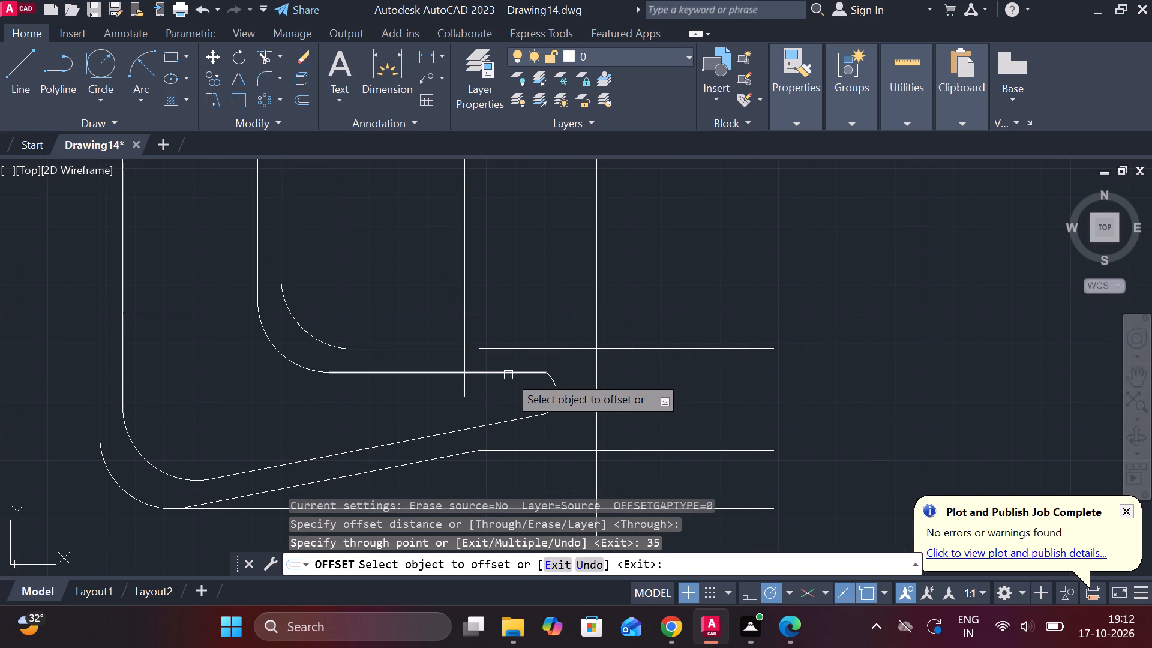
{"action": "scroll", "coordinate": [508, 375], "scroll_direction": "down", "scroll_amount": 1}
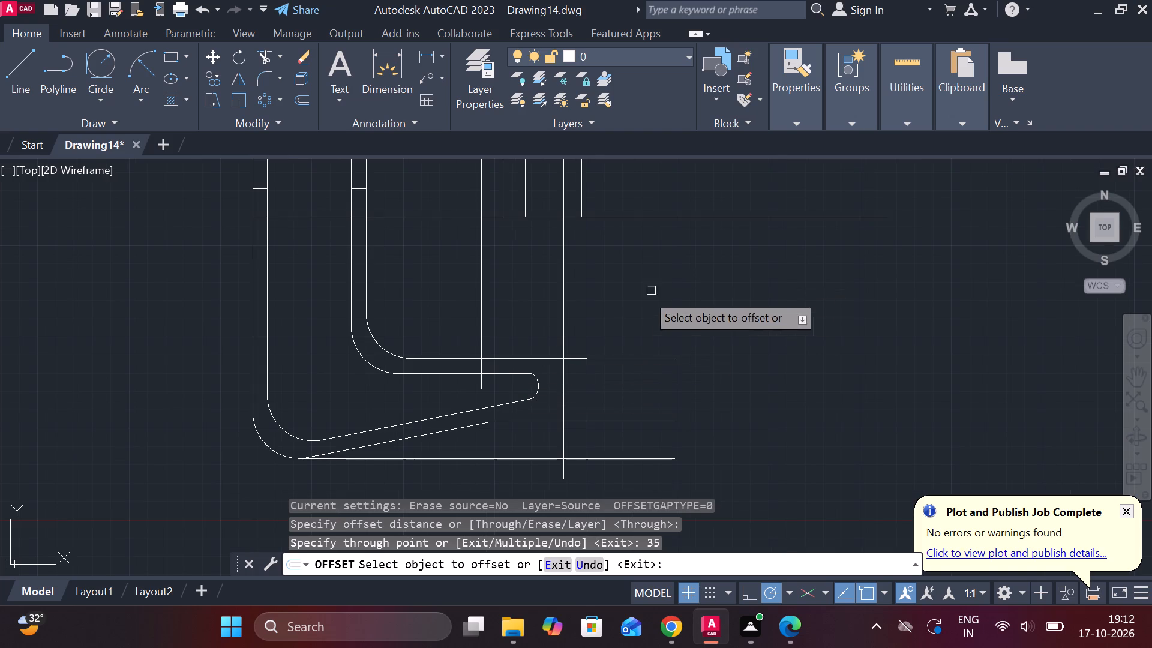
{"action": "middle_click_drag", "start_coordinate": [631, 316], "coordinate": [661, 362]}
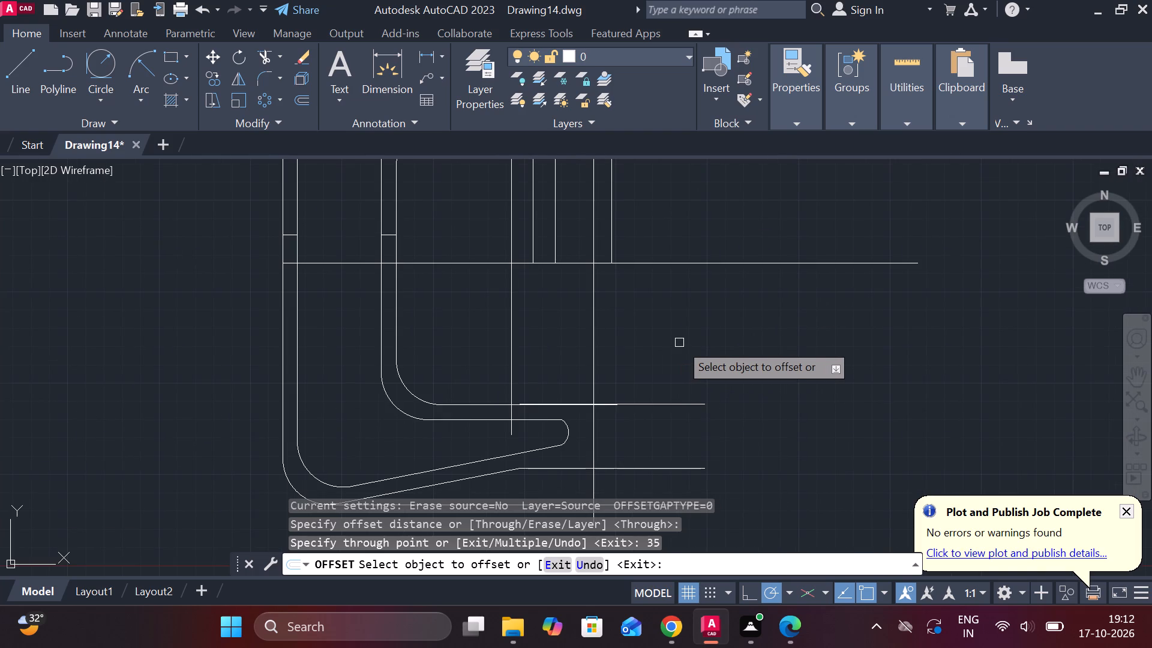
{"action": "scroll", "coordinate": [658, 289], "scroll_direction": "down", "scroll_amount": 1}
{"action": "middle_click", "coordinate": [658, 289]}
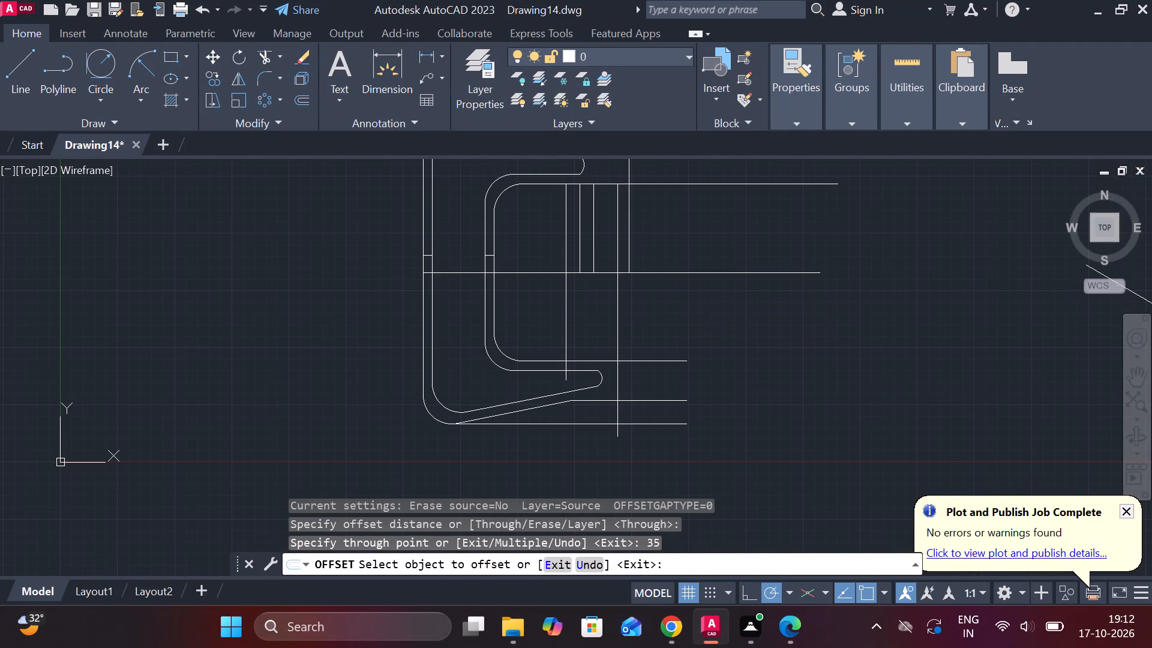
{"action": "middle_click_drag", "start_coordinate": [658, 289], "coordinate": [652, 314]}
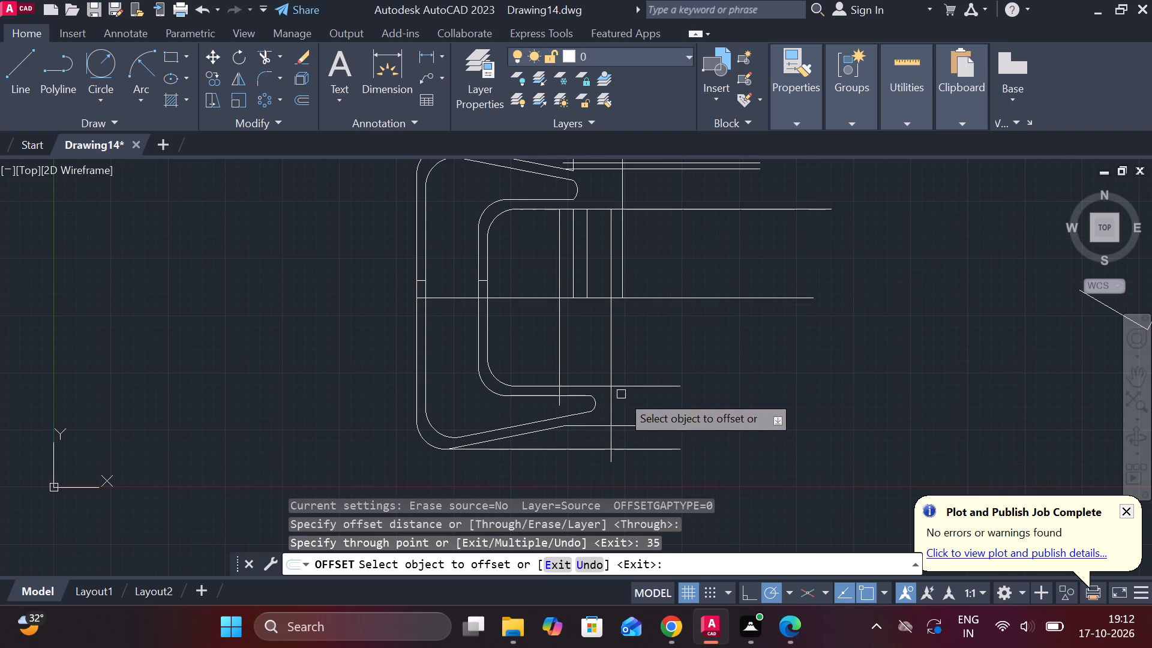
{"action": "scroll", "coordinate": [613, 394], "scroll_direction": "up", "scroll_amount": 1}
{"action": "scroll", "coordinate": [551, 413], "scroll_direction": "up", "scroll_amount": 1}
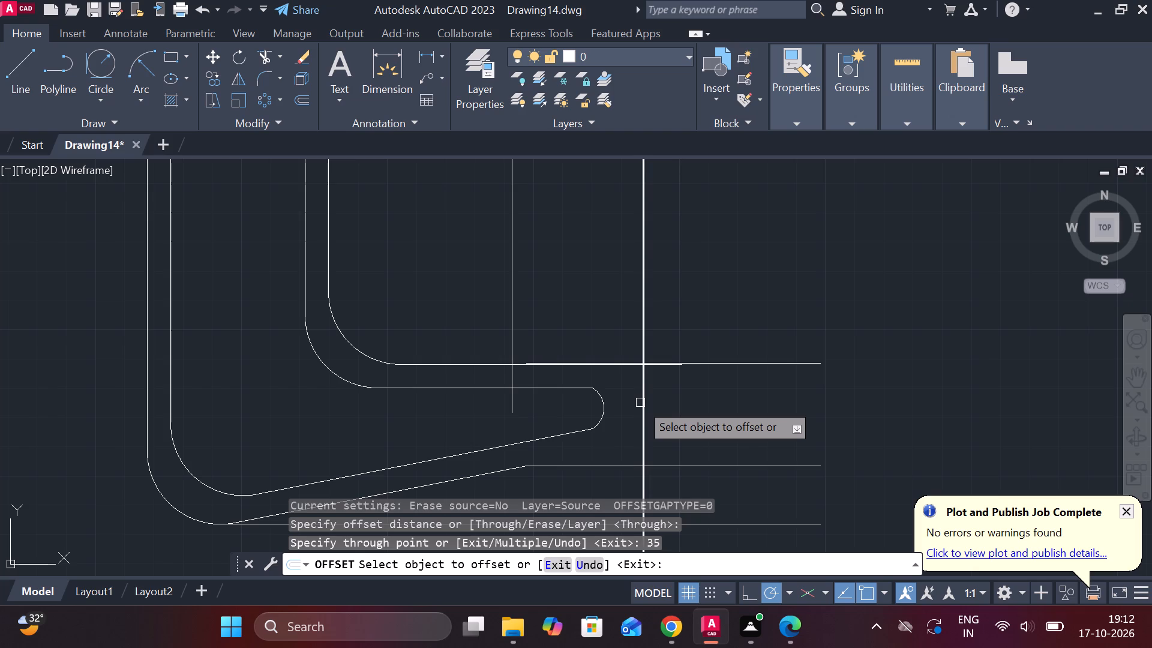
{"action": "key", "text": "grave"}
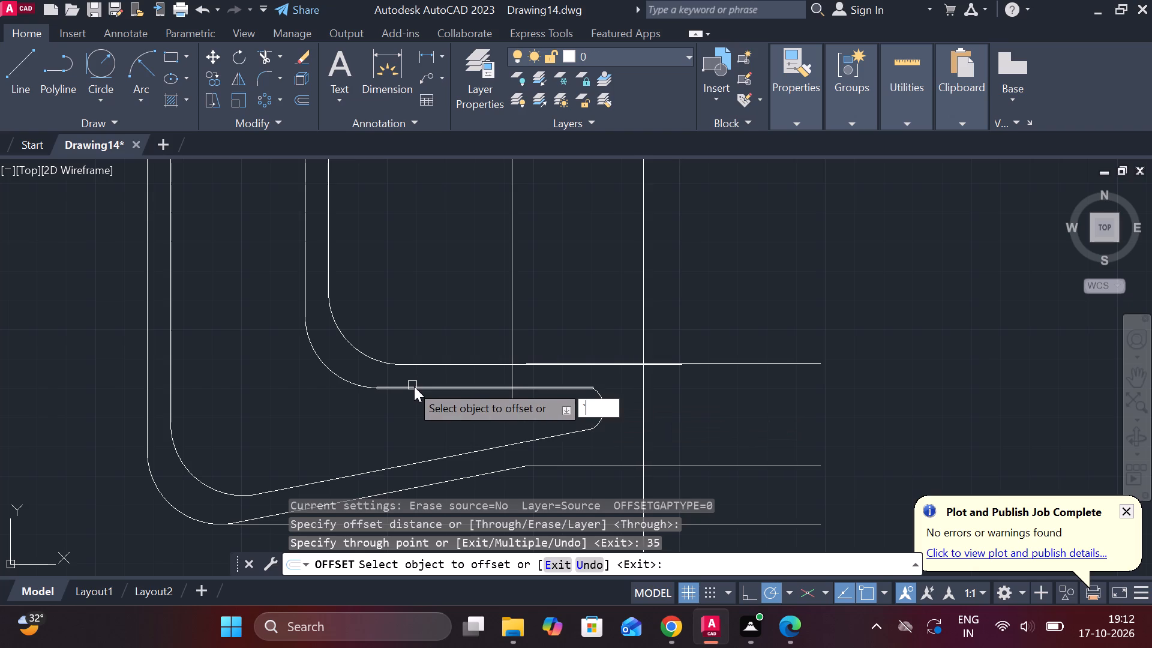
{"action": "key", "text": "Escape"}
Erase the lower arm's upper horizontal edge, its corner arc and the connecting vertical line below the horizontal centre line.
{"action": "left_click", "coordinate": [445, 389]}
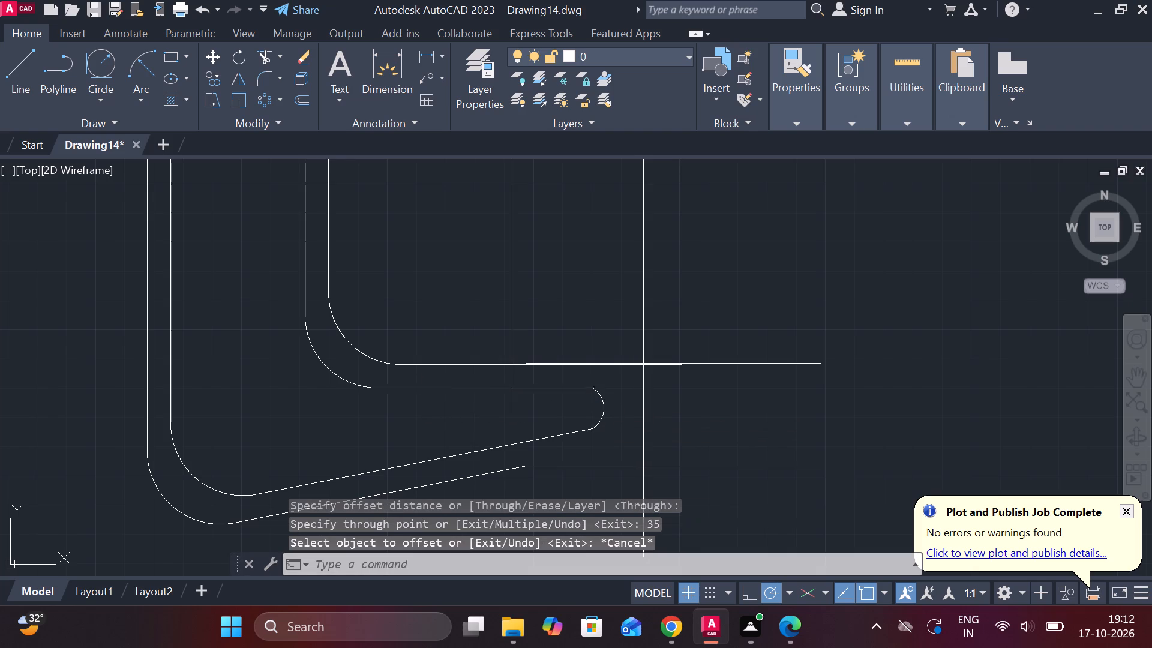
{"action": "left_click", "coordinate": [362, 388]}
{"action": "middle_click_drag", "start_coordinate": [397, 280], "coordinate": [431, 405]}
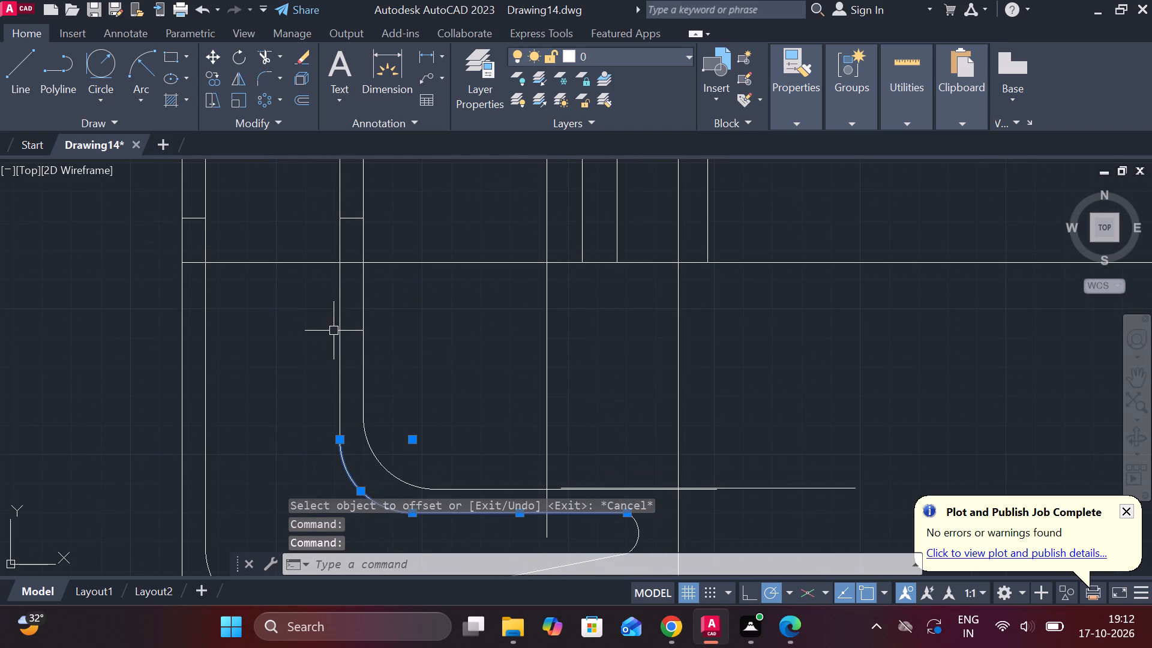
{"action": "left_click", "coordinate": [340, 326]}
{"action": "scroll", "coordinate": [380, 331], "scroll_direction": "down", "scroll_amount": 2}
{"action": "middle_click_drag", "start_coordinate": [380, 331], "coordinate": [392, 401]}
{"action": "scroll", "coordinate": [371, 341], "scroll_direction": "up", "scroll_amount": 2}
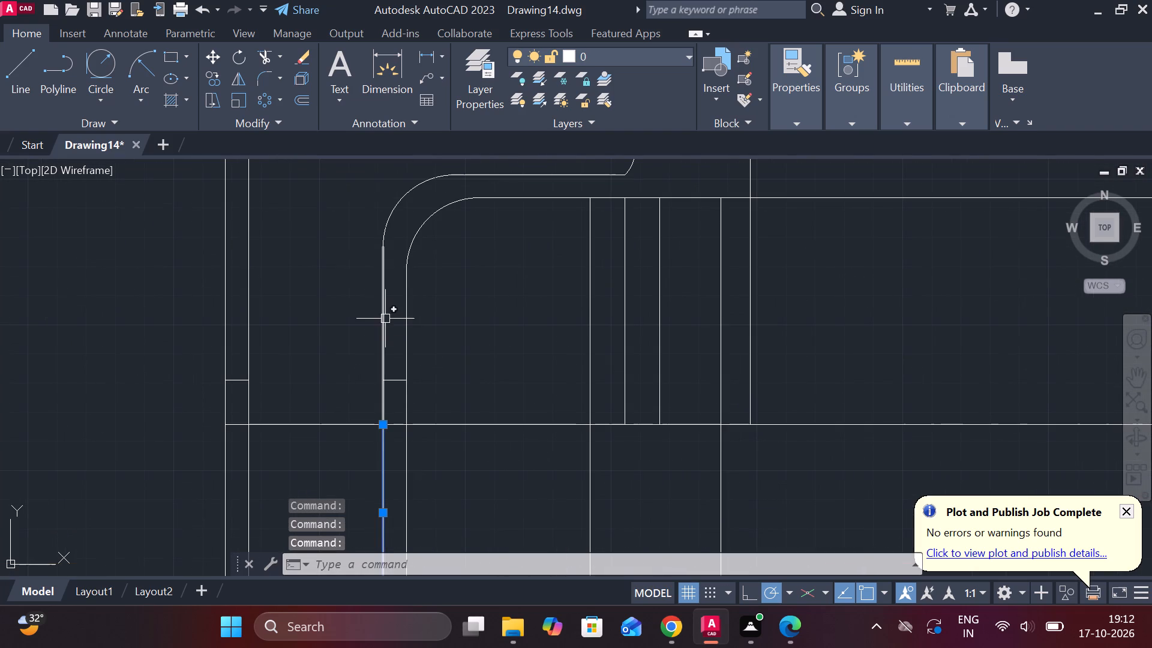
{"action": "type", "text": "E"}
{"action": "key", "text": "space"}
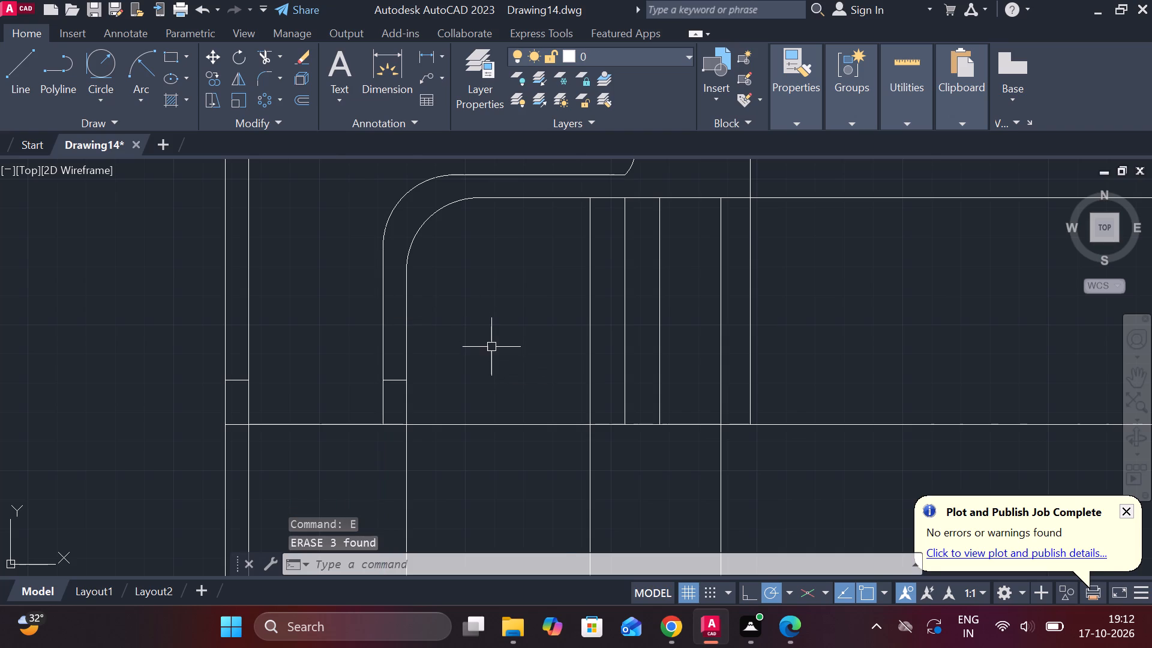
Erase the remaining inner vertical line below the centre line, its corner arc and the two nearly overlapping horizontal lines.
{"action": "scroll", "coordinate": [491, 347], "scroll_direction": "down", "scroll_amount": 1}
{"action": "left_click", "coordinate": [438, 440]}
{"action": "left_click", "coordinate": [470, 533]}
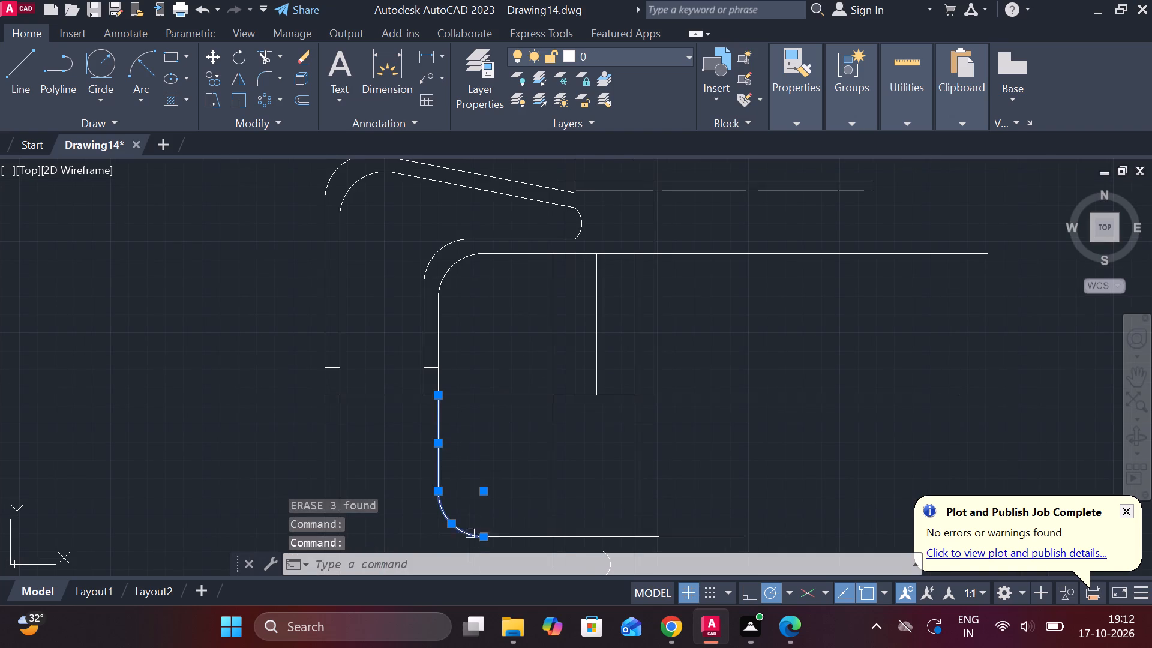
{"action": "middle_click_drag", "start_coordinate": [493, 511], "coordinate": [446, 404]}
{"action": "left_click", "coordinate": [476, 426]}
{"action": "left_click", "coordinate": [469, 427]}
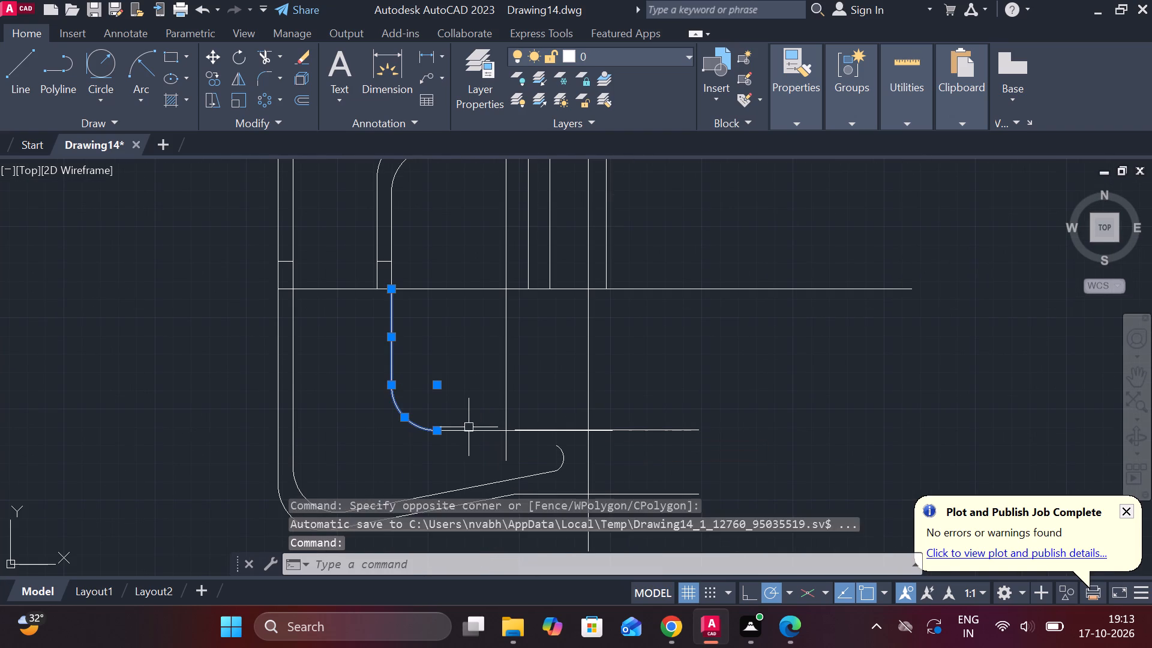
{"action": "left_click", "coordinate": [467, 433]}
{"action": "left_click", "coordinate": [667, 431]}
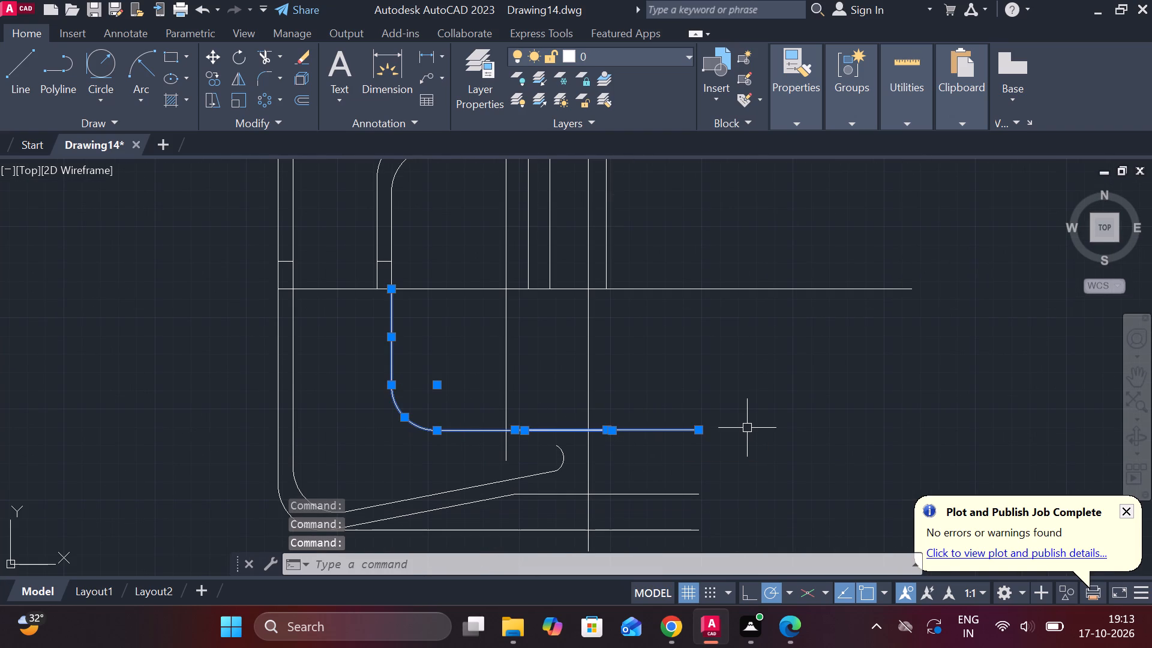
{"action": "type", "text": "E"}
{"action": "key", "text": "space"}
{"action": "middle_click_drag", "start_coordinate": [698, 437], "coordinate": [673, 329]}
{"action": "key", "text": "Escape"}
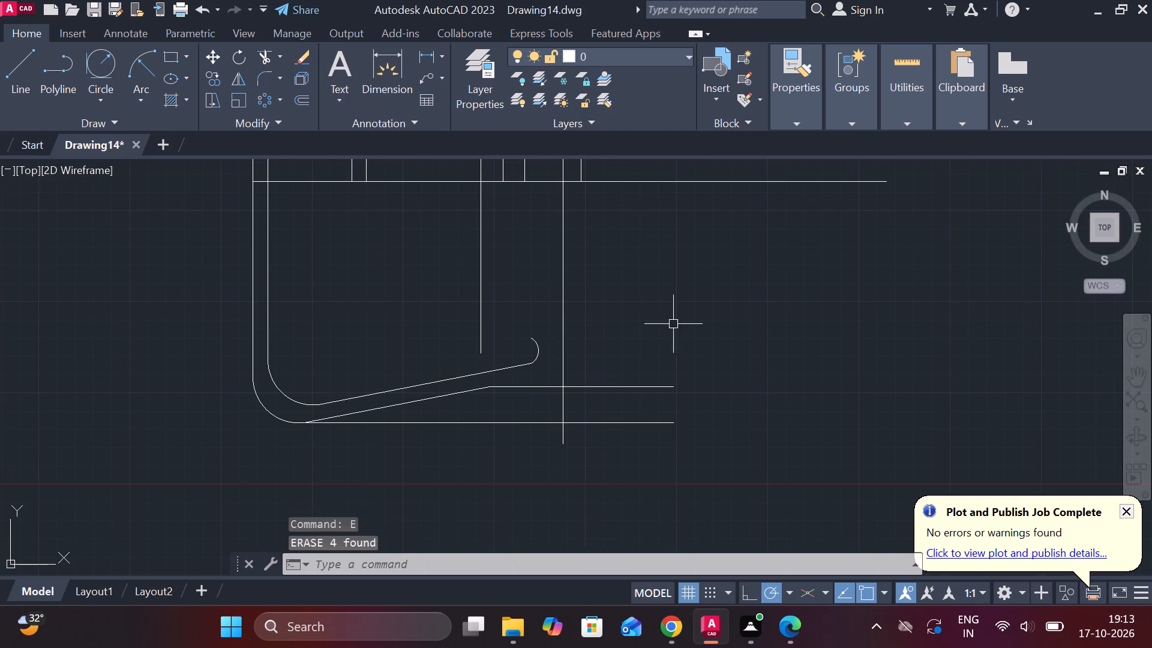
Offset the horizontal line at the end of the lower outer sloped line upward by 35.
{"action": "left_click", "coordinate": [616, 388]}
{"action": "key", "text": "o"}
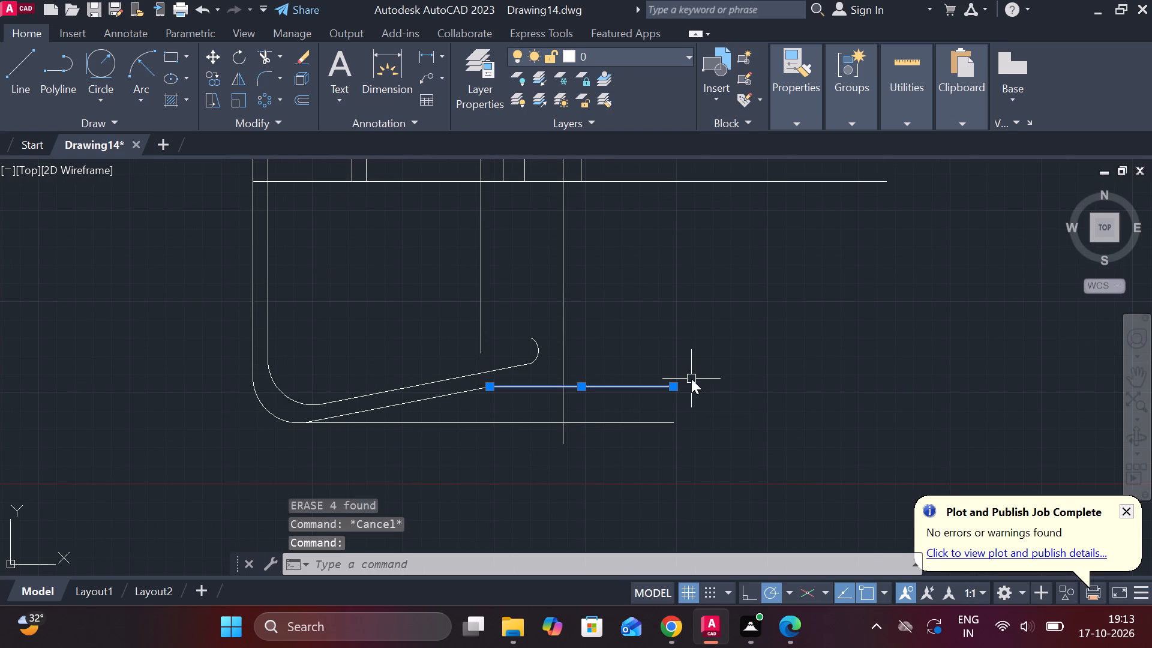
{"action": "key", "text": "Return"}
{"action": "key", "text": "Return"}
{"action": "type", "text": "35"}
{"action": "key", "text": "space"}
{"action": "scroll", "coordinate": [575, 329], "scroll_direction": "up", "scroll_amount": 1}
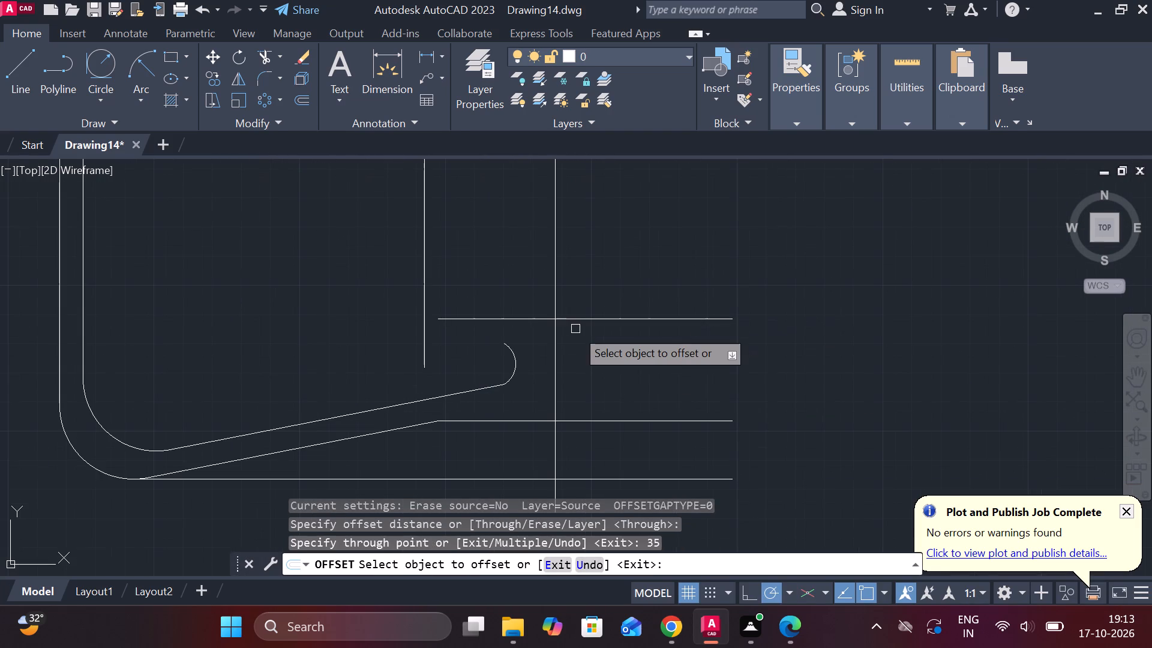
{"action": "key", "text": "Escape"}
Erase the arc tip at the end of the lower arm's inner sloped line.
{"action": "left_click", "coordinate": [515, 358]}
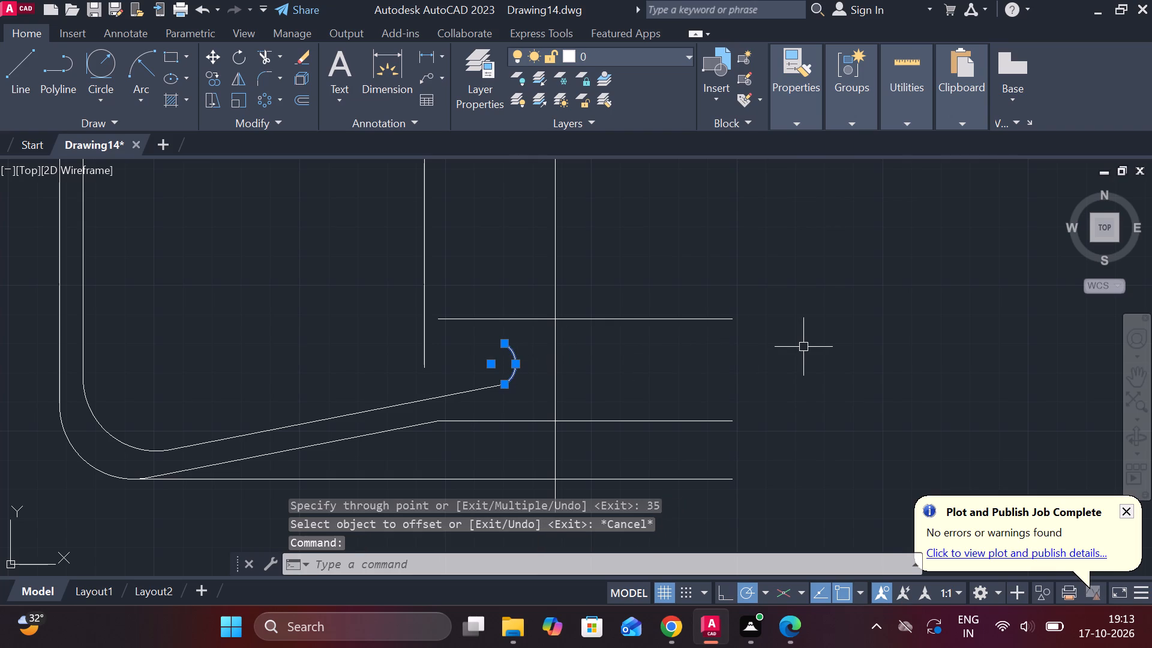
{"action": "type", "text": "E"}
{"action": "key", "text": "space"}
Stretch the left end of the 35-unit offset line horizontally left, past the nearest vertical line to above the lower corner arc.
{"action": "left_click", "coordinate": [522, 322]}
{"action": "middle_click_drag", "start_coordinate": [526, 323], "coordinate": [572, 334]}
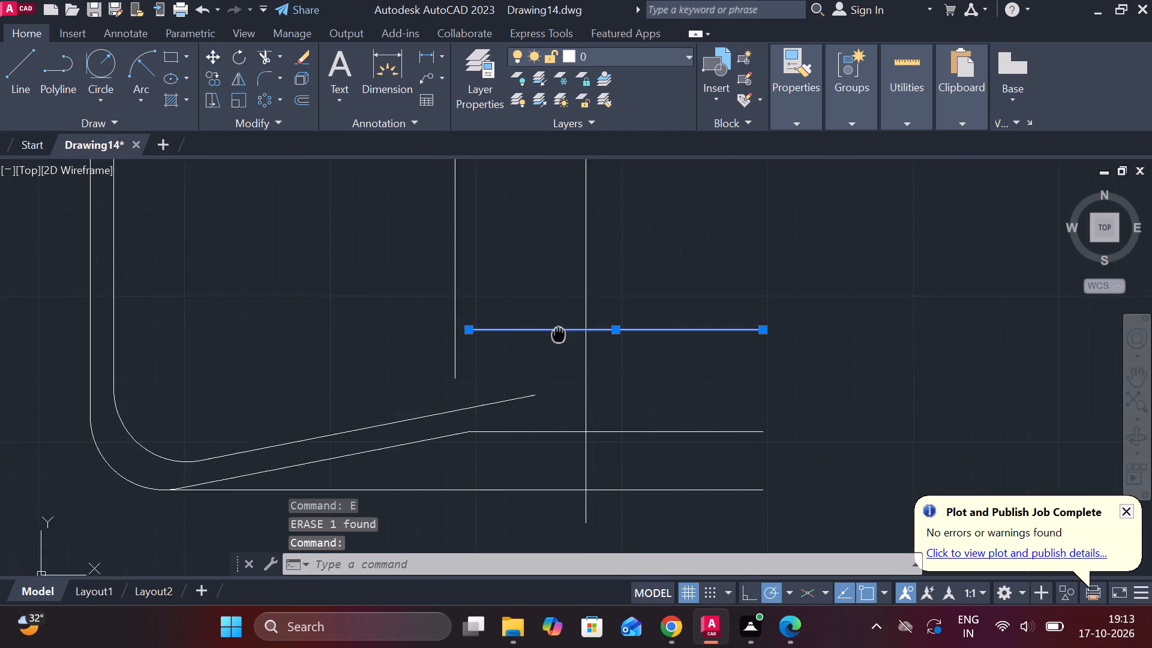
{"action": "middle_click_drag", "start_coordinate": [572, 334], "coordinate": [600, 332]}
{"action": "left_click", "coordinate": [511, 328]}
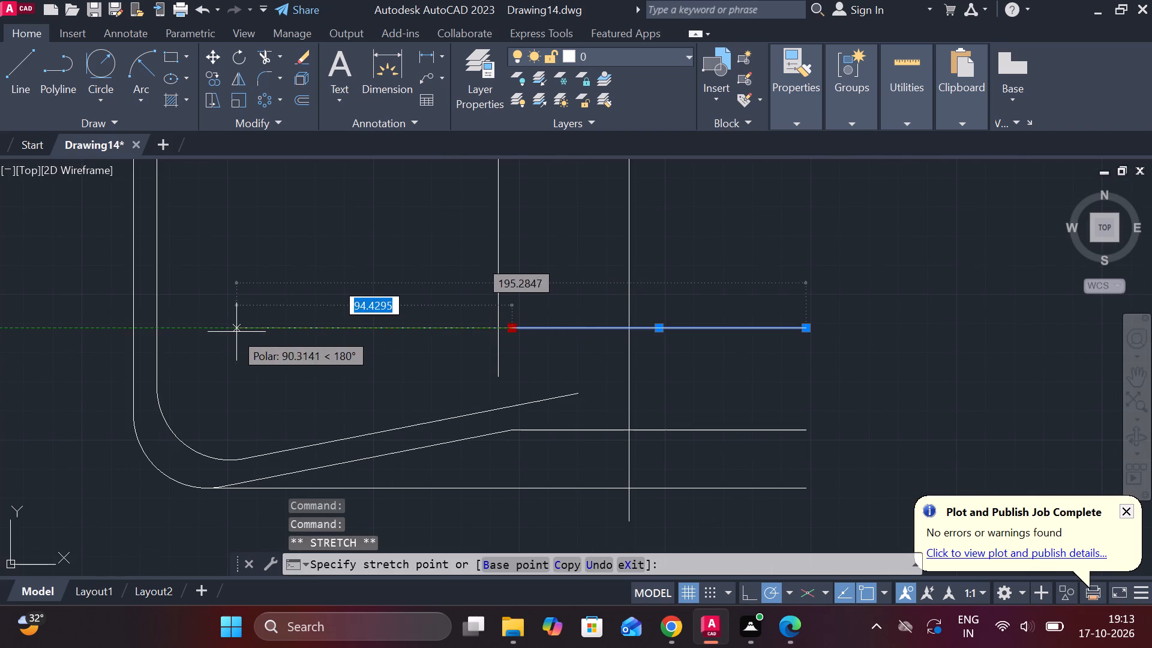
{"action": "left_click", "coordinate": [227, 332]}
{"action": "key", "text": "Escape"}
Offset the stretched horizontal line above the lower arm upward by 8 units.
{"action": "scroll", "coordinate": [550, 341], "scroll_direction": "down", "scroll_amount": 1}
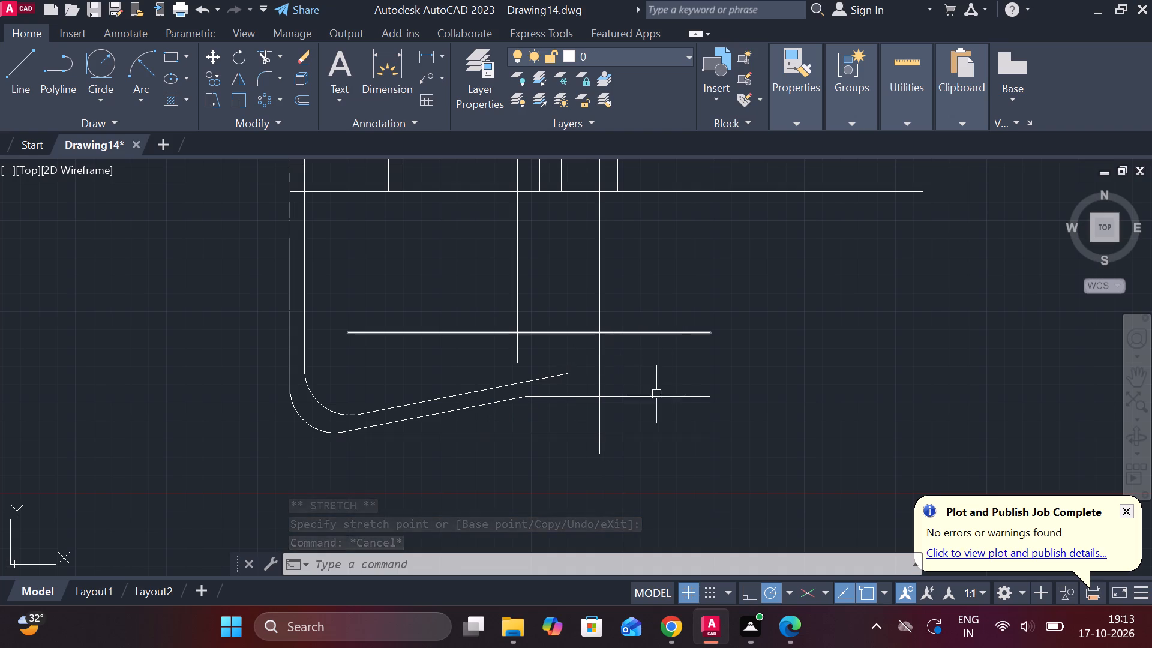
{"action": "middle_click_drag", "start_coordinate": [649, 343], "coordinate": [637, 366]}
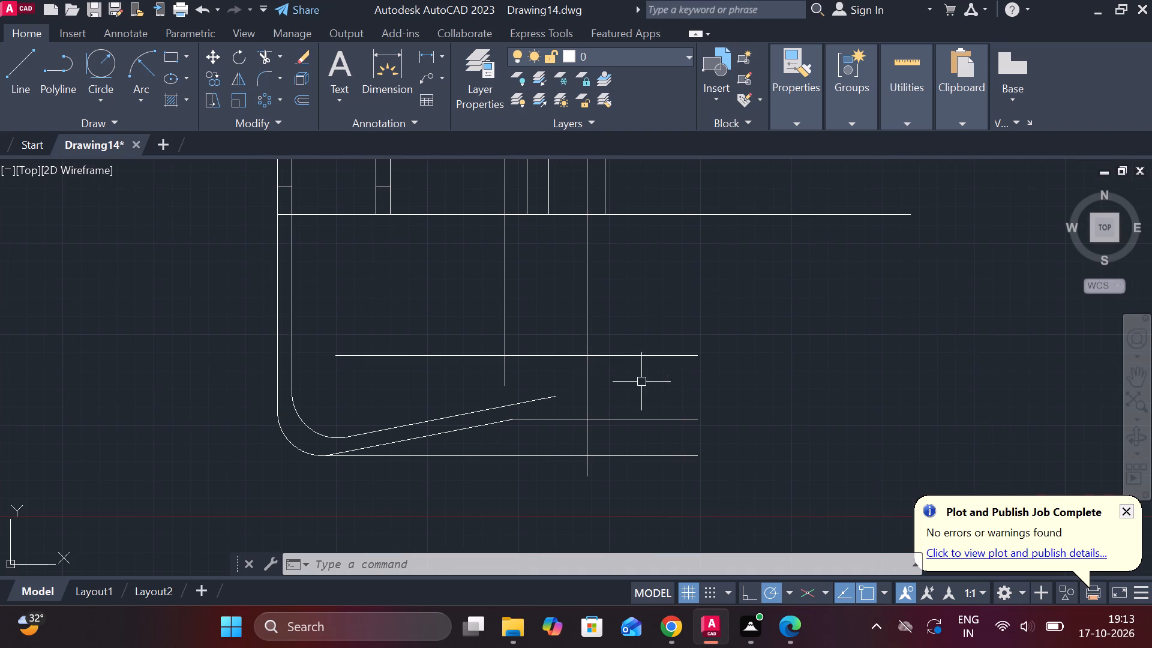
{"action": "scroll", "coordinate": [540, 407], "scroll_direction": "down", "scroll_amount": 1}
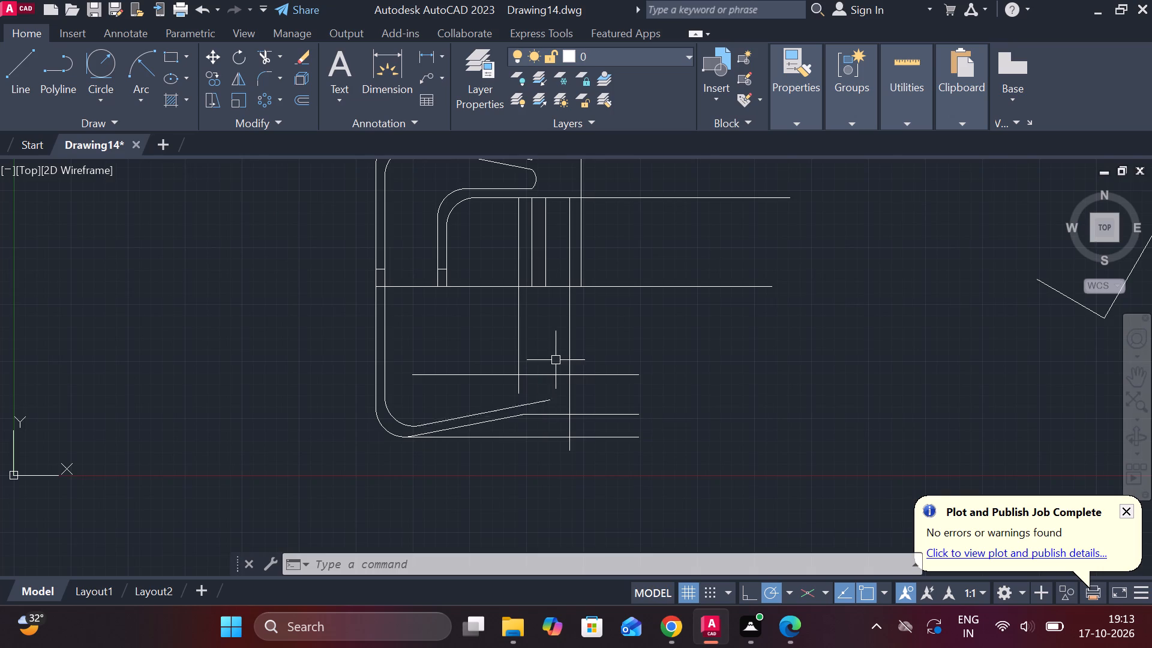
{"action": "scroll", "coordinate": [556, 360], "scroll_direction": "up", "scroll_amount": 2}
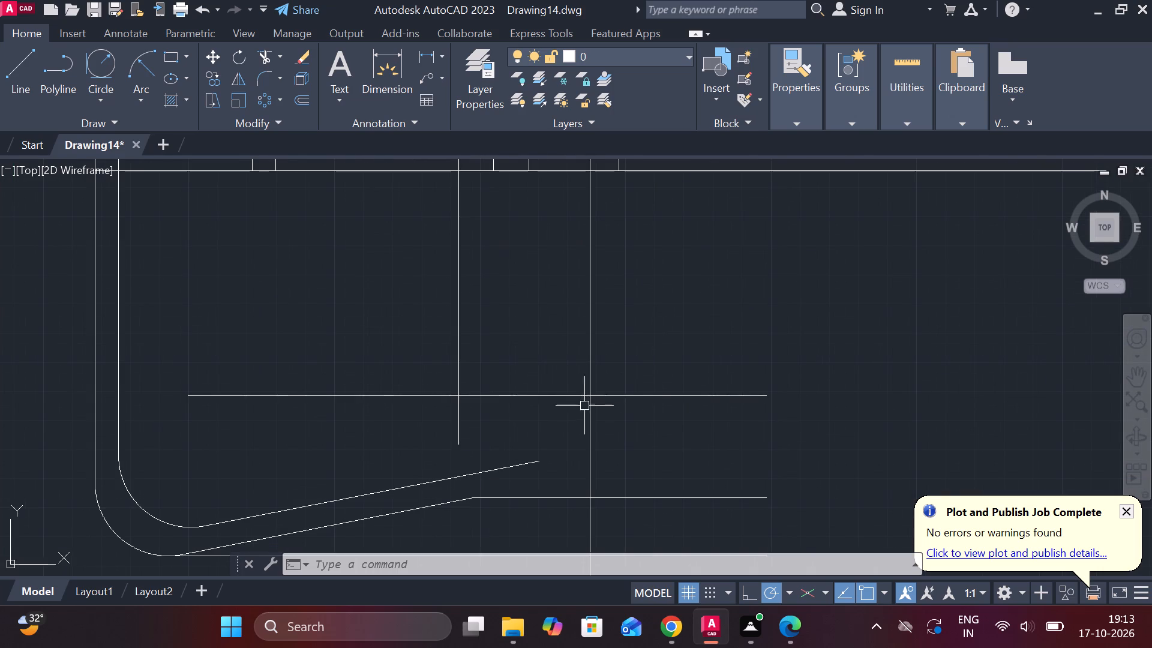
{"action": "left_click", "coordinate": [637, 395]}
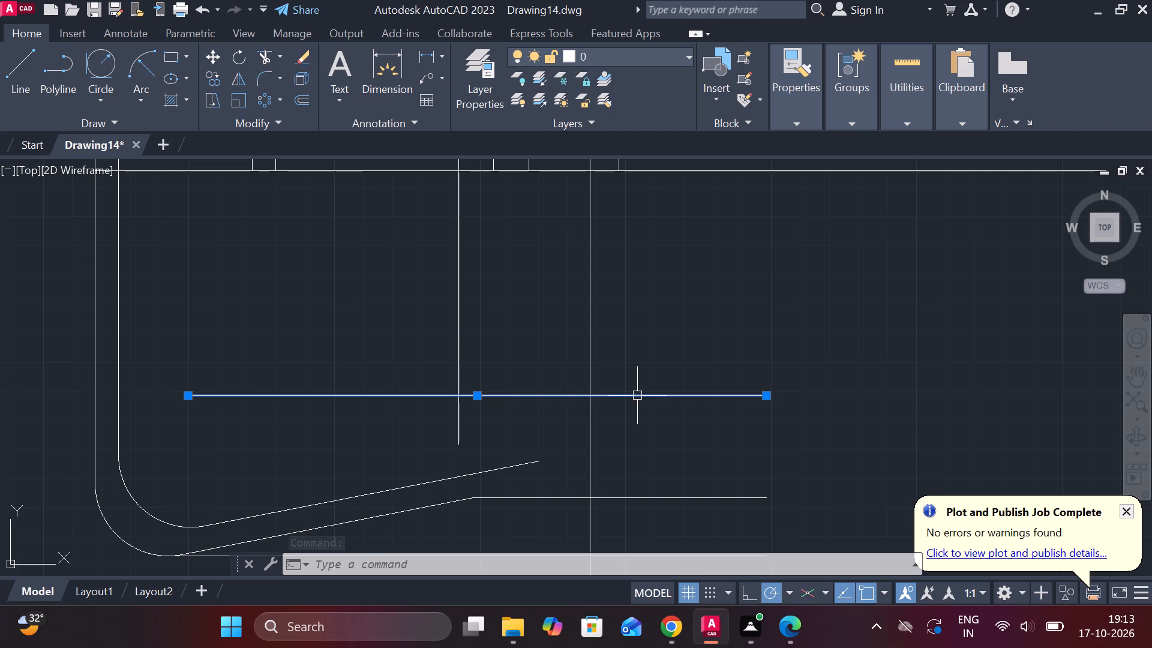
{"action": "key", "text": "Escape"}
{"action": "left_click", "coordinate": [415, 395]}
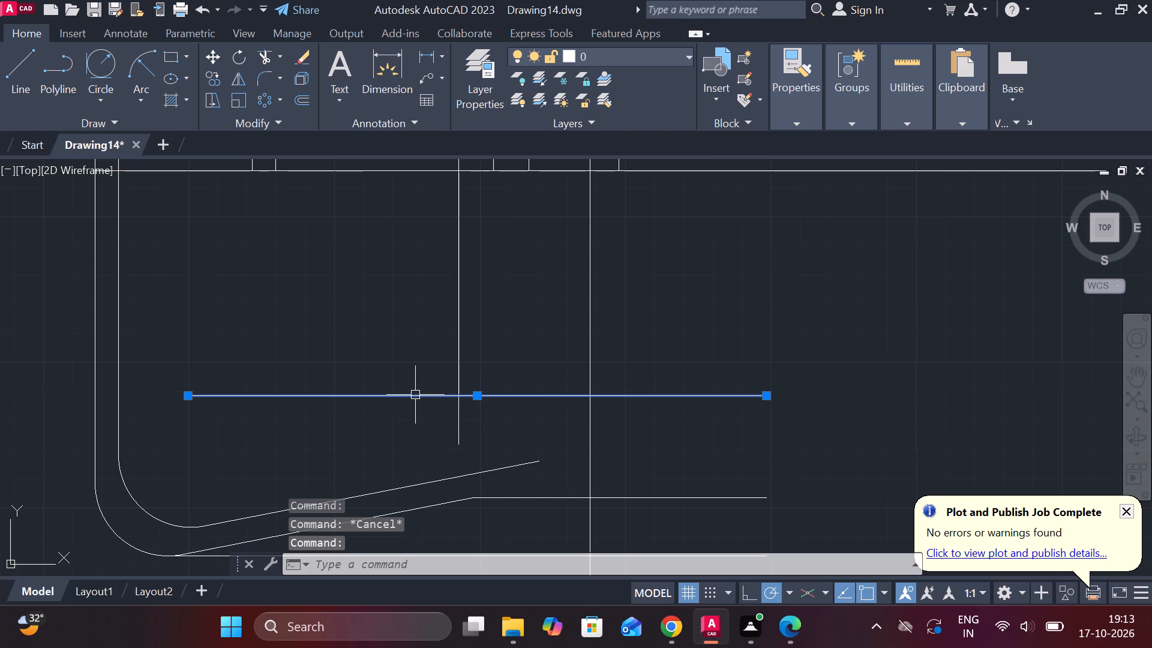
{"action": "key", "text": "o"}
{"action": "key", "text": "Return"}
{"action": "key", "text": "Return"}
{"action": "key", "text": "8"}
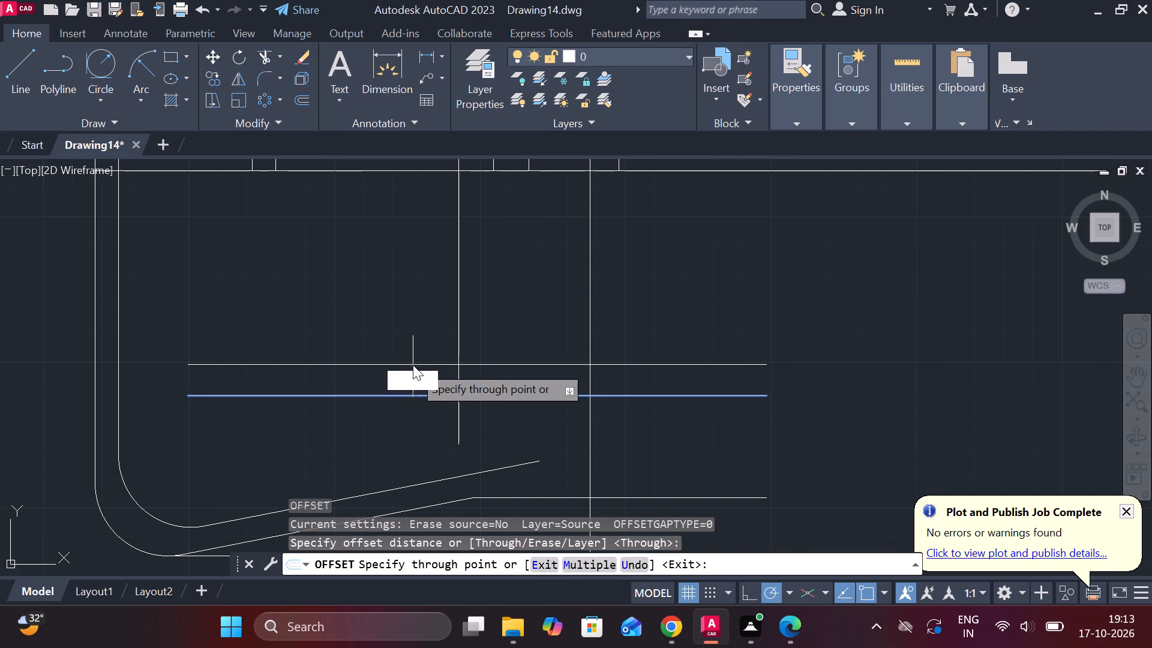
{"action": "key", "text": "Return"}
{"action": "scroll", "coordinate": [413, 365], "scroll_direction": "down", "scroll_amount": 1}
{"action": "middle_click_drag", "start_coordinate": [390, 341], "coordinate": [443, 373]}
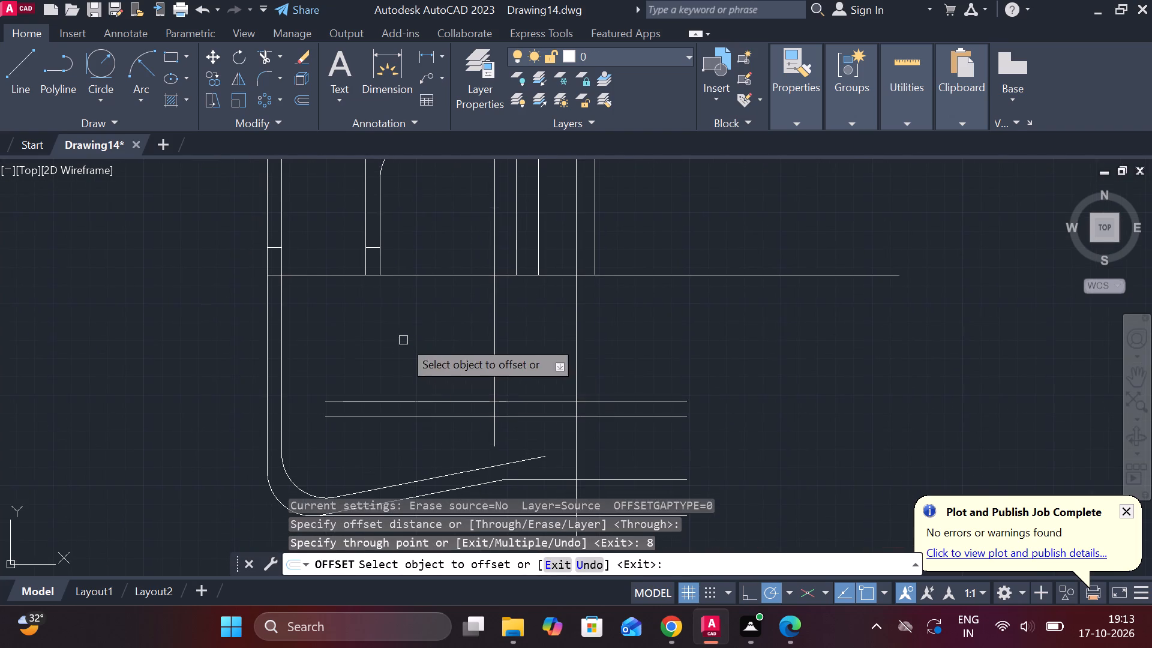
{"action": "middle_click_drag", "start_coordinate": [403, 340], "coordinate": [431, 408]}
{"action": "middle_click_drag", "start_coordinate": [417, 407], "coordinate": [417, 400]}
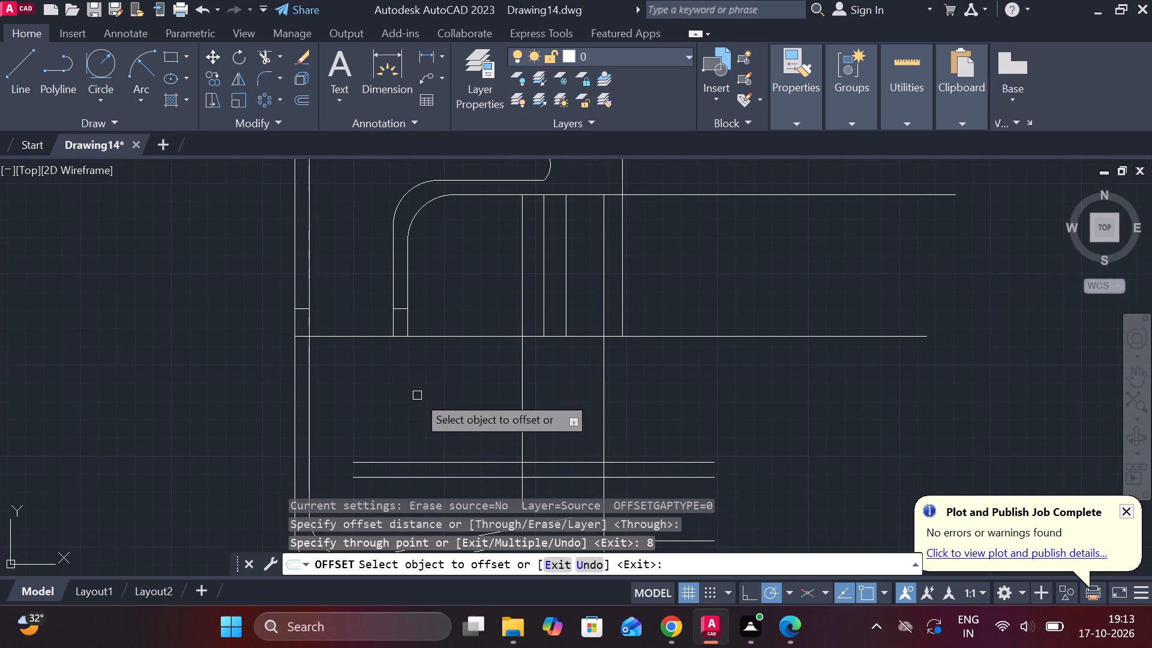
{"action": "key", "text": "Escape"}
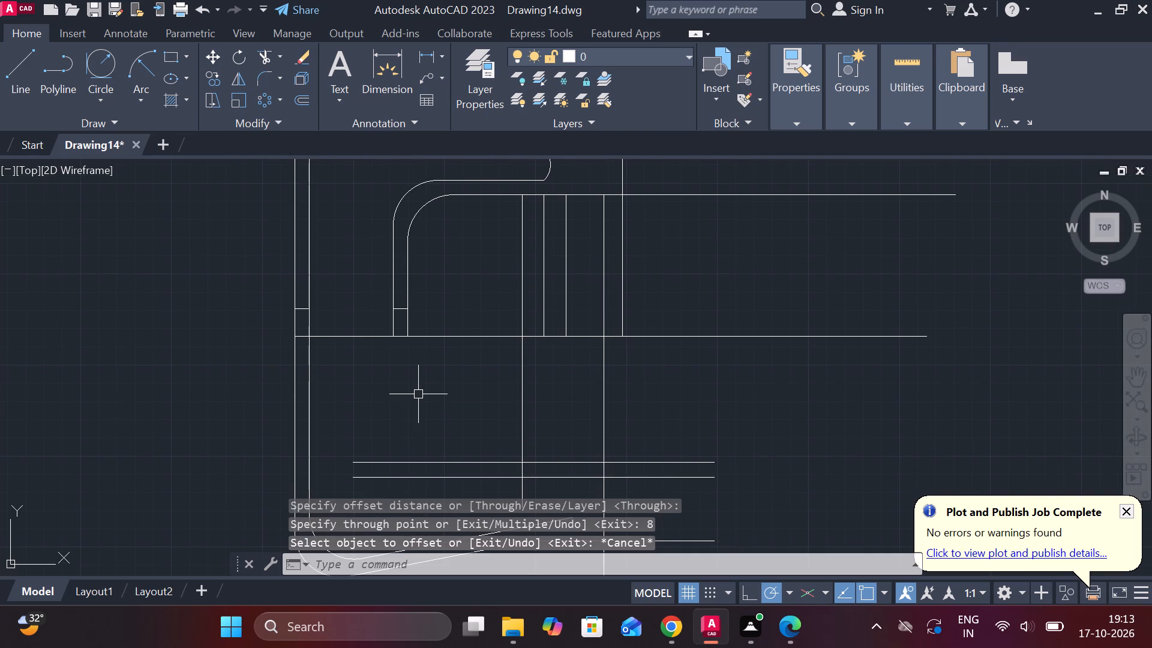
Draw a vertical line down from the inner wall's outer edge at the centre line, past both offset horizontal lines.
{"action": "key", "text": "l"}
{"action": "key", "text": "Return"}
{"action": "left_click", "coordinate": [389, 334]}
{"action": "middle_click_drag", "start_coordinate": [416, 438], "coordinate": [421, 440]}
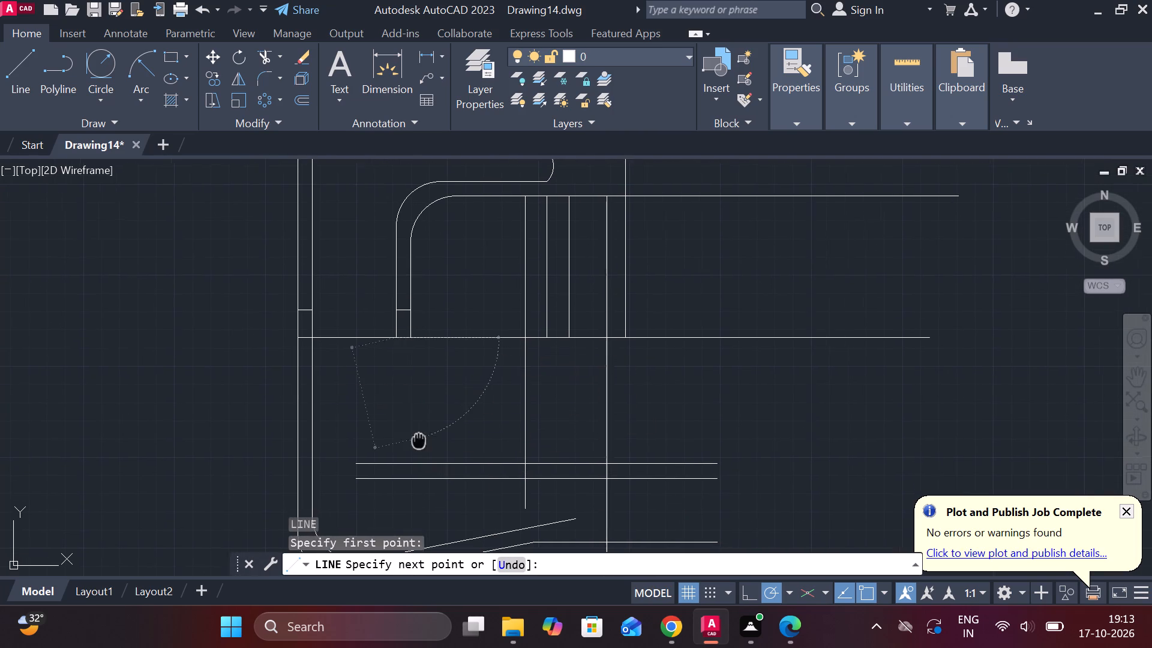
{"action": "middle_click_drag", "start_coordinate": [421, 440], "coordinate": [410, 390]}
{"action": "left_click", "coordinate": [388, 446]}
{"action": "key", "text": "Escape"}
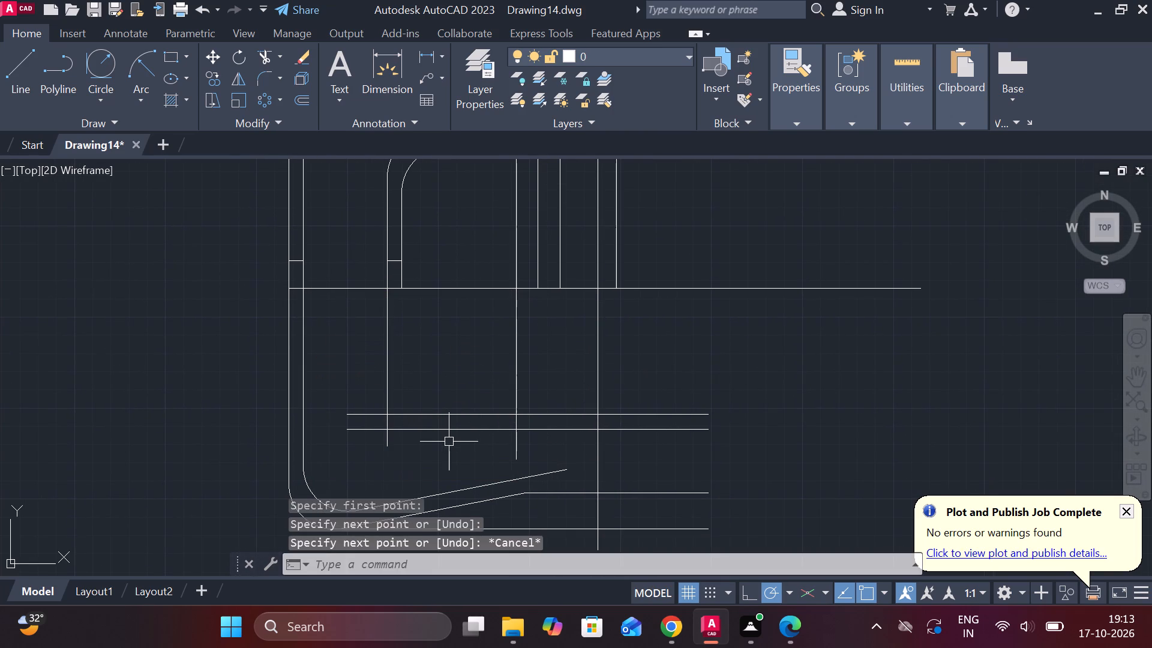
Trim the new vertical line's lower overhang and the ends of both horizontal lines extending left of it.
{"action": "type", "text": "TR"}
{"action": "key", "text": "space"}
{"action": "left_click", "coordinate": [384, 448]}
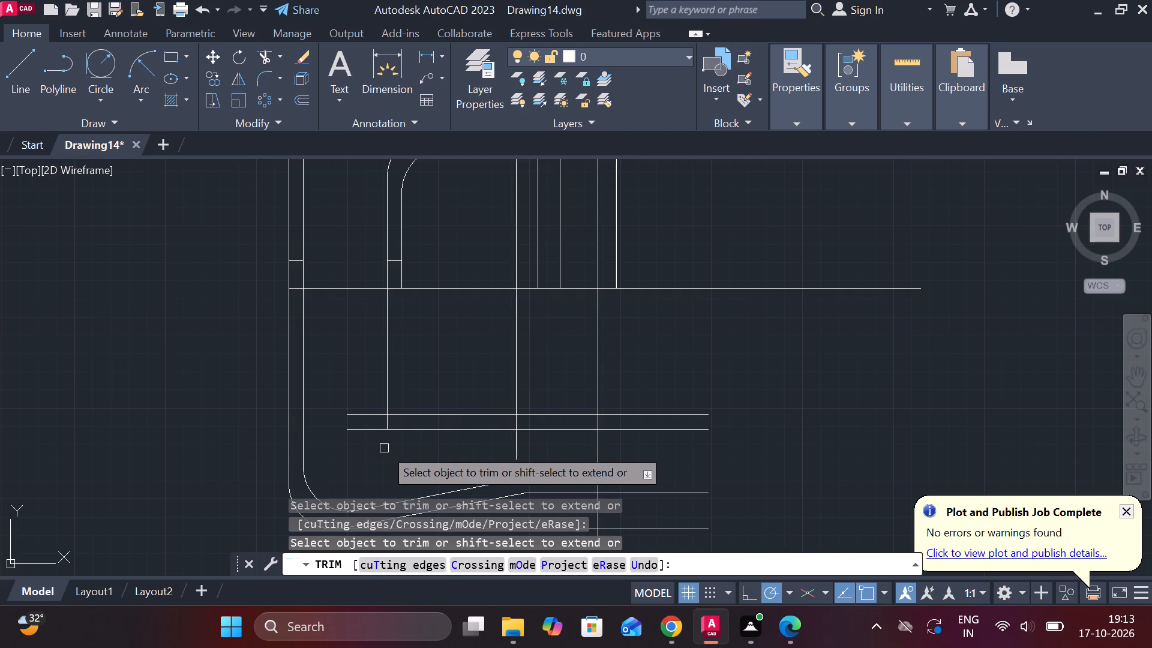
{"action": "left_click", "coordinate": [369, 434]}
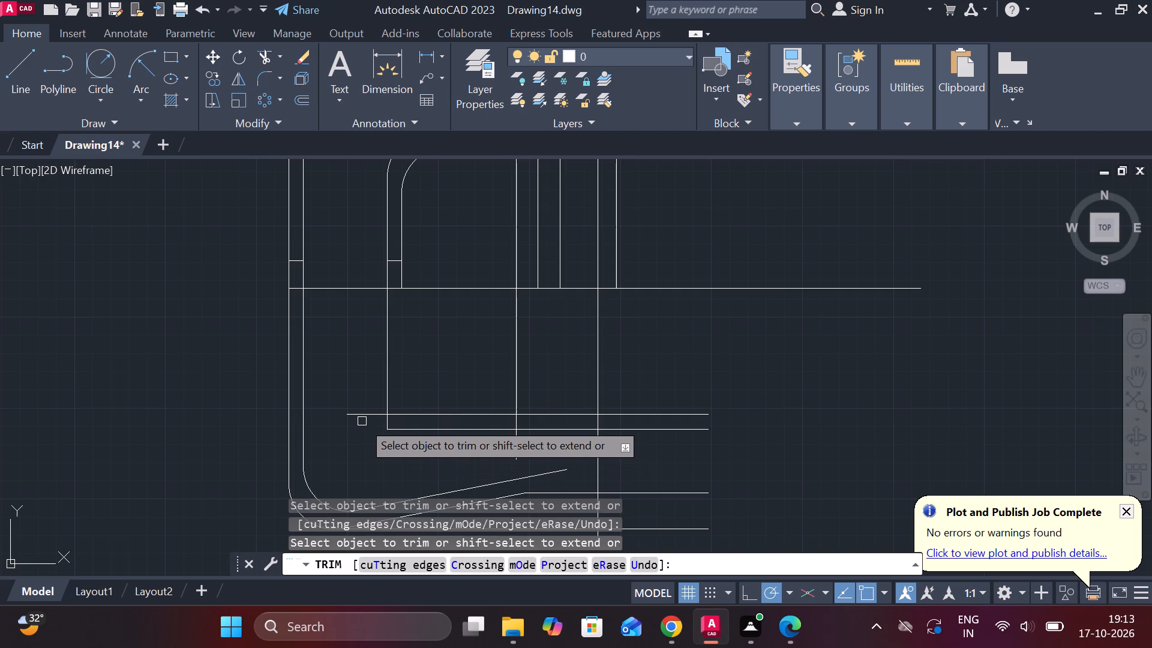
{"action": "left_click", "coordinate": [362, 414]}
{"action": "key", "text": "Escape"}
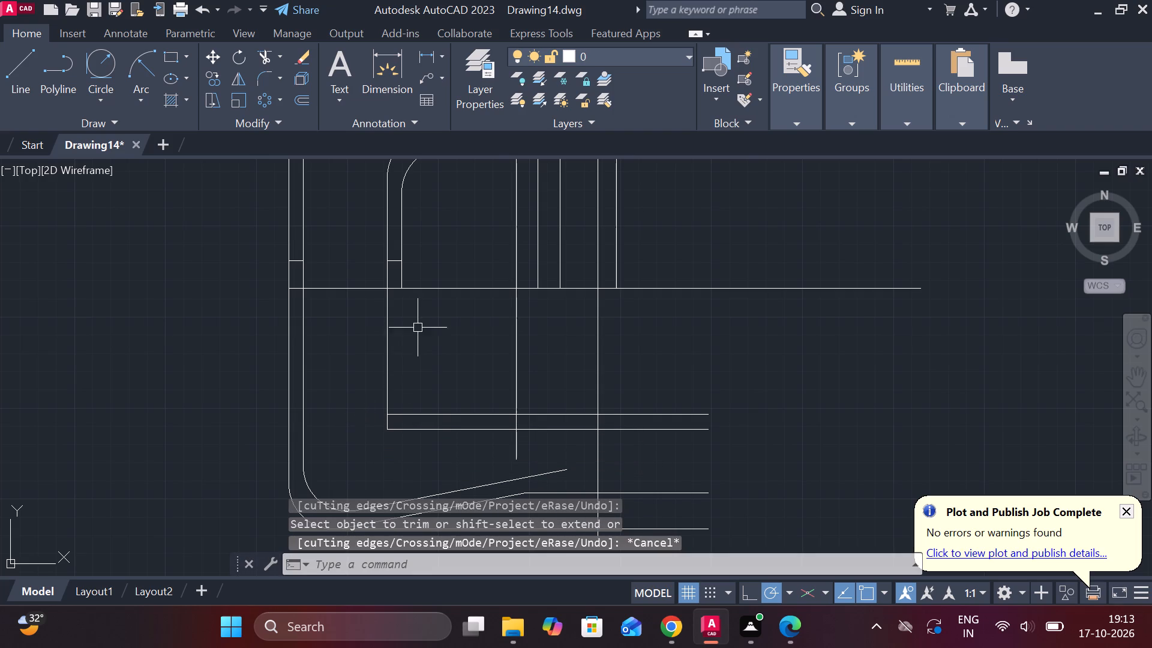
Offset the new vertical line below the centre line 8 units to the right.
{"action": "left_click", "coordinate": [388, 345]}
{"action": "key", "text": "o"}
{"action": "key", "text": "Return"}
{"action": "key", "text": "Return"}
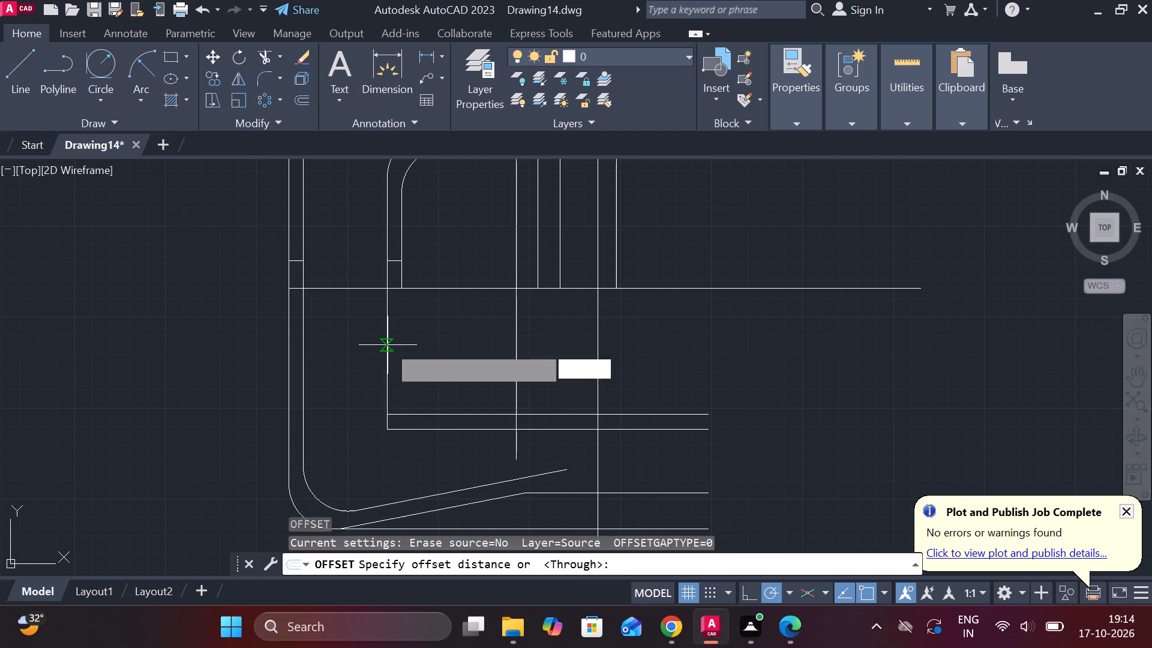
{"action": "key", "text": "8"}
{"action": "key", "text": "Return"}
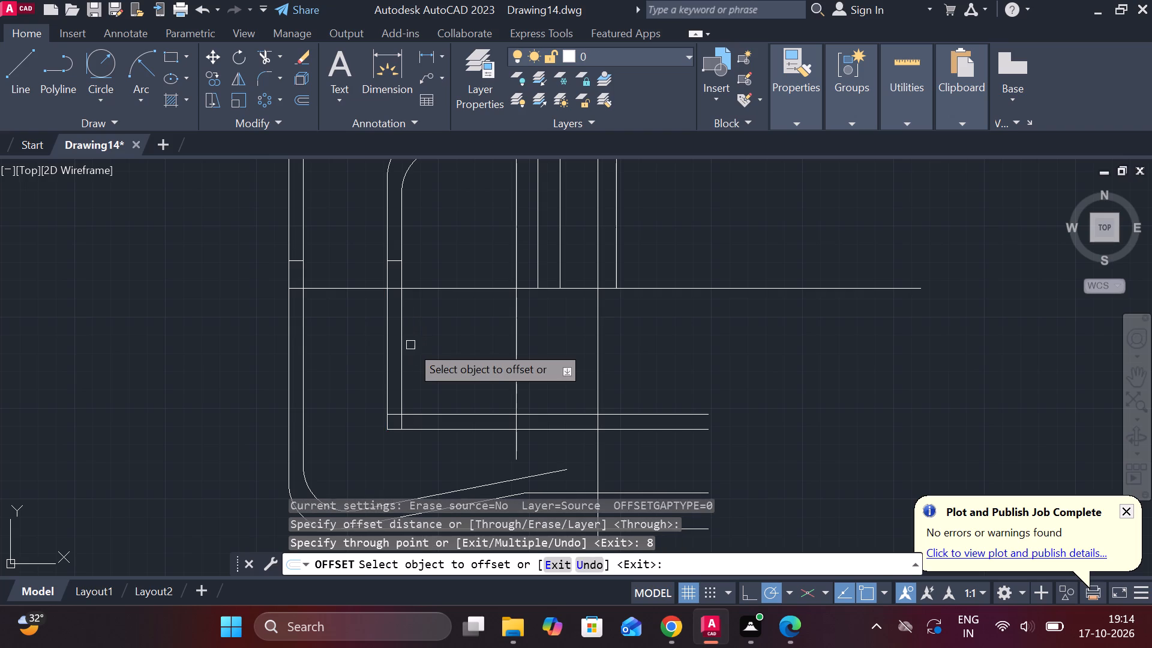
{"action": "key", "text": "Escape"}
Trim the overlapping segments between the paired vertical and horizontal lines to leave a clean inner wall corner.
{"action": "scroll", "coordinate": [428, 371], "scroll_direction": "up", "scroll_amount": 1}
{"action": "middle_click_drag", "start_coordinate": [428, 371], "coordinate": [429, 358]}
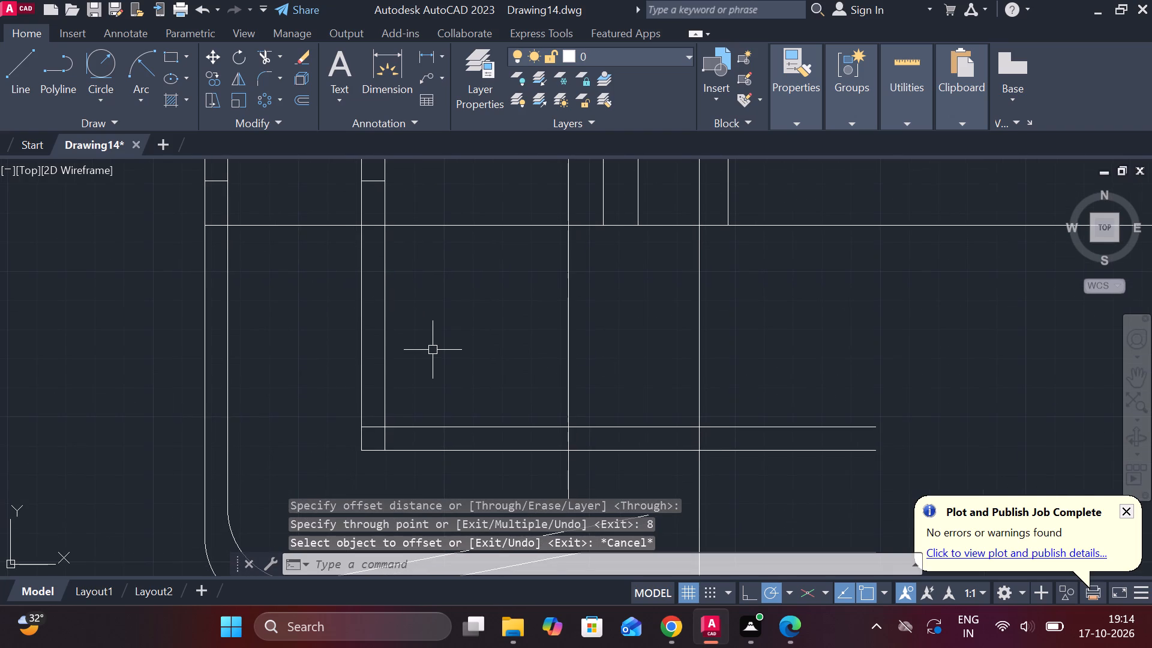
{"action": "type", "text": "TR"}
{"action": "key", "text": "space"}
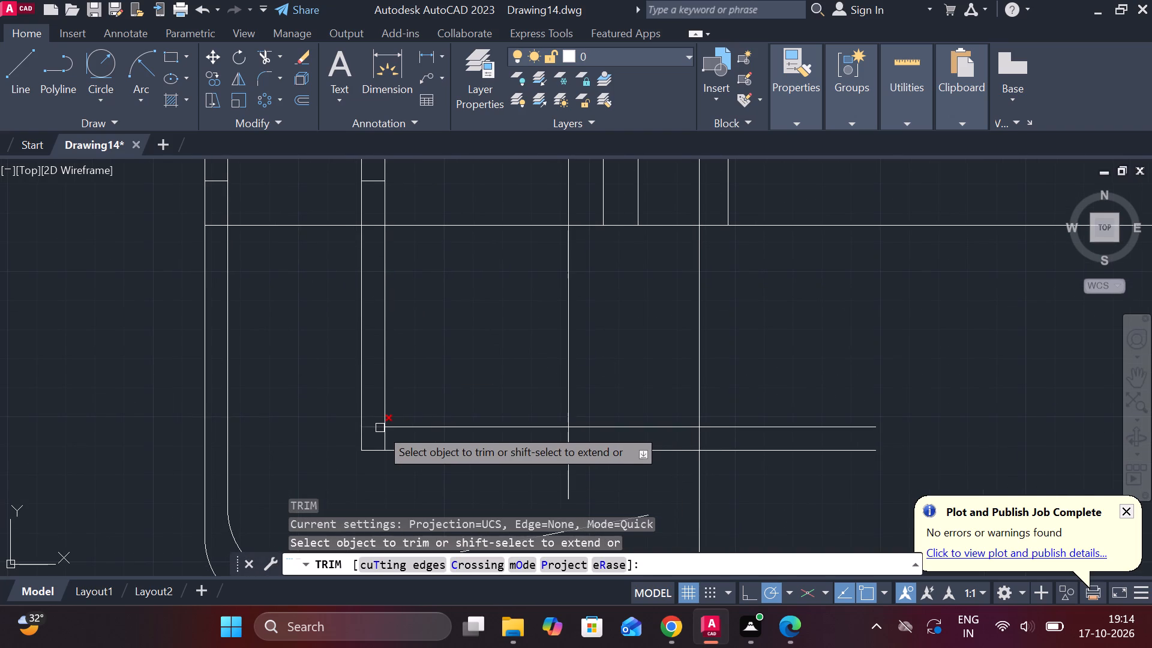
{"action": "left_click", "coordinate": [380, 428]}
{"action": "left_click", "coordinate": [382, 435]}
{"action": "scroll", "coordinate": [757, 379], "scroll_direction": "down", "scroll_amount": 1}
{"action": "middle_click_drag", "start_coordinate": [812, 384], "coordinate": [767, 372]}
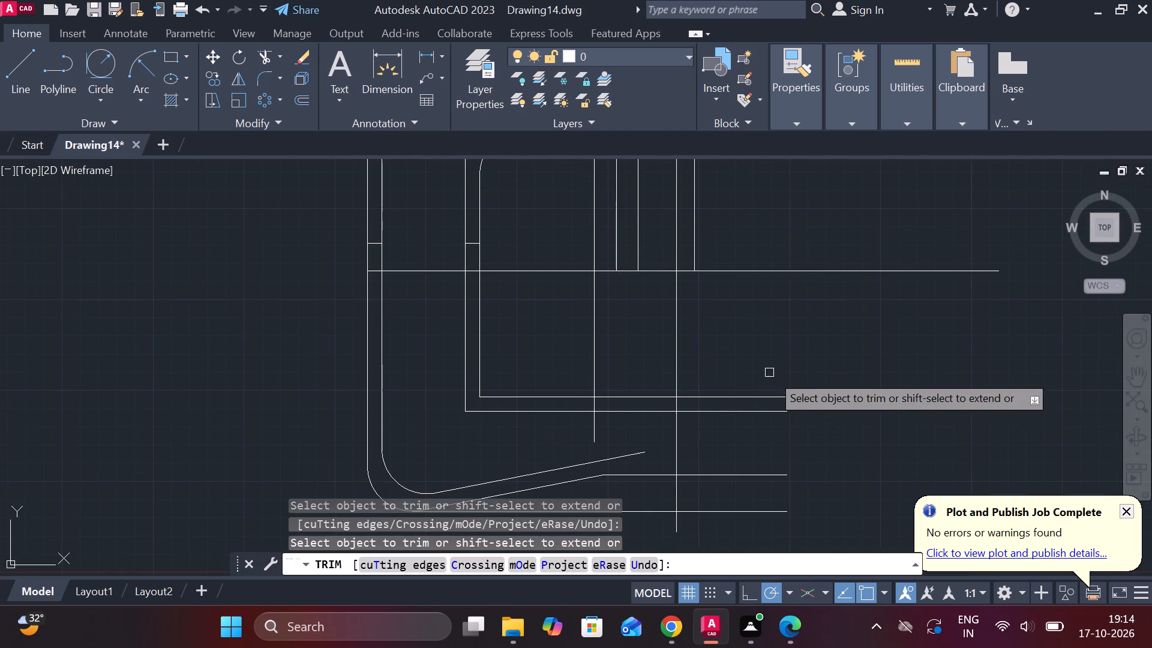
{"action": "middle_click_drag", "start_coordinate": [778, 401], "coordinate": [748, 362]}
{"action": "key", "text": "Escape"}
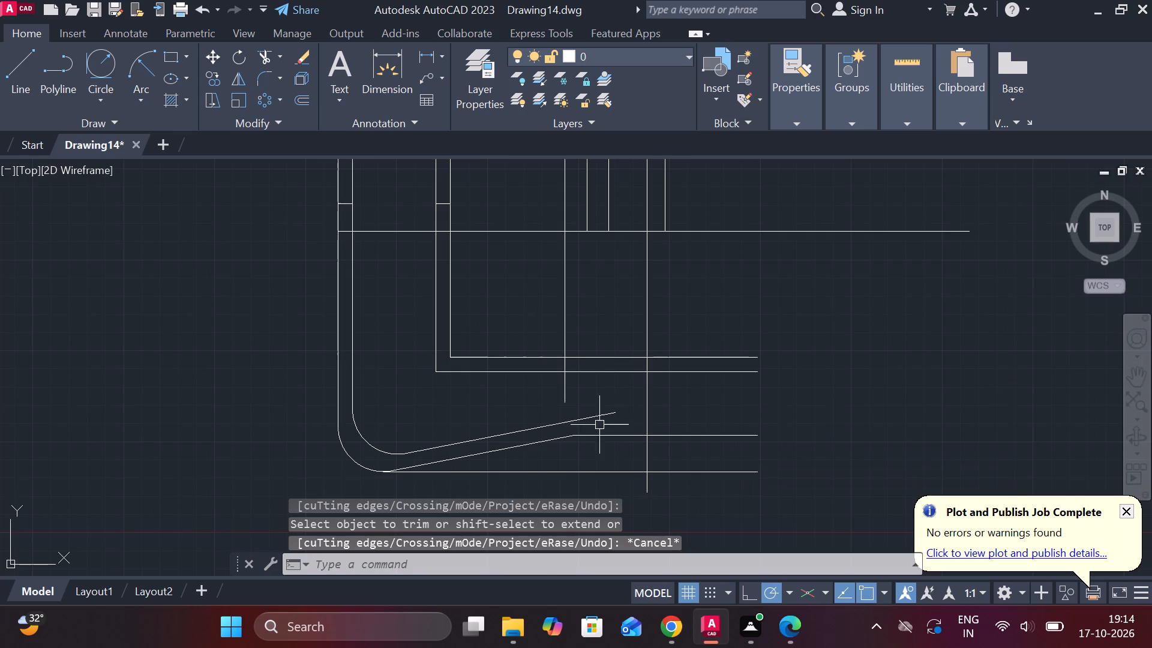
Lengthen the lower arm's inner sloped line along its own direction to a total of about 220 units.
{"action": "left_click", "coordinate": [582, 421]}
{"action": "left_click", "coordinate": [616, 413]}
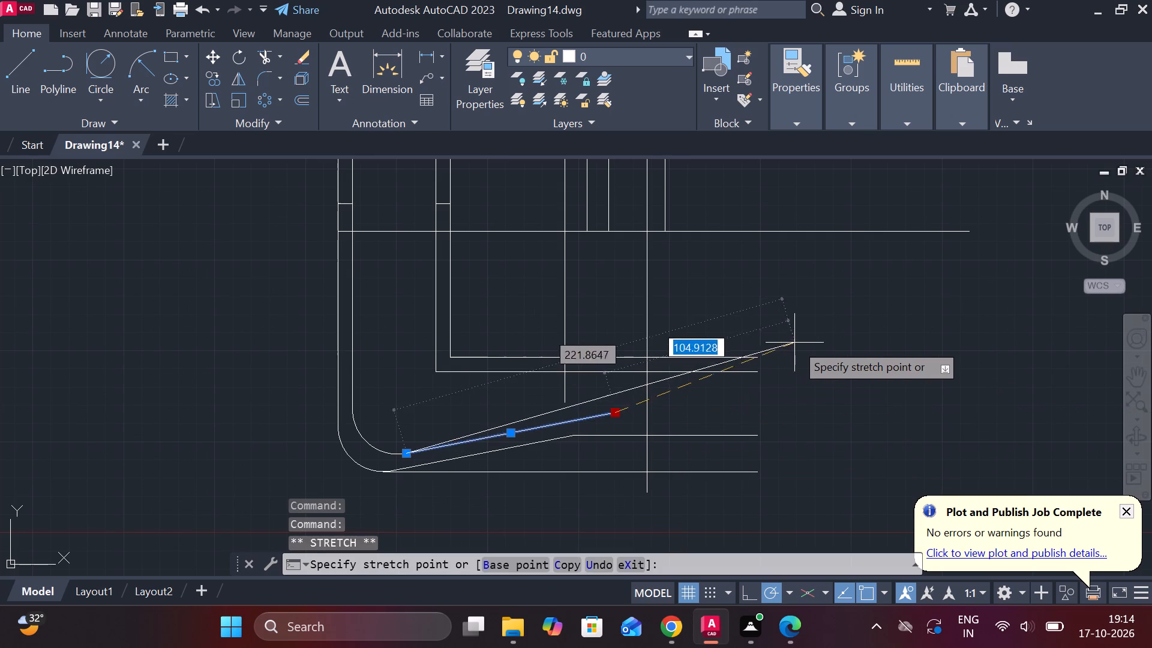
{"action": "key", "text": "Escape"}
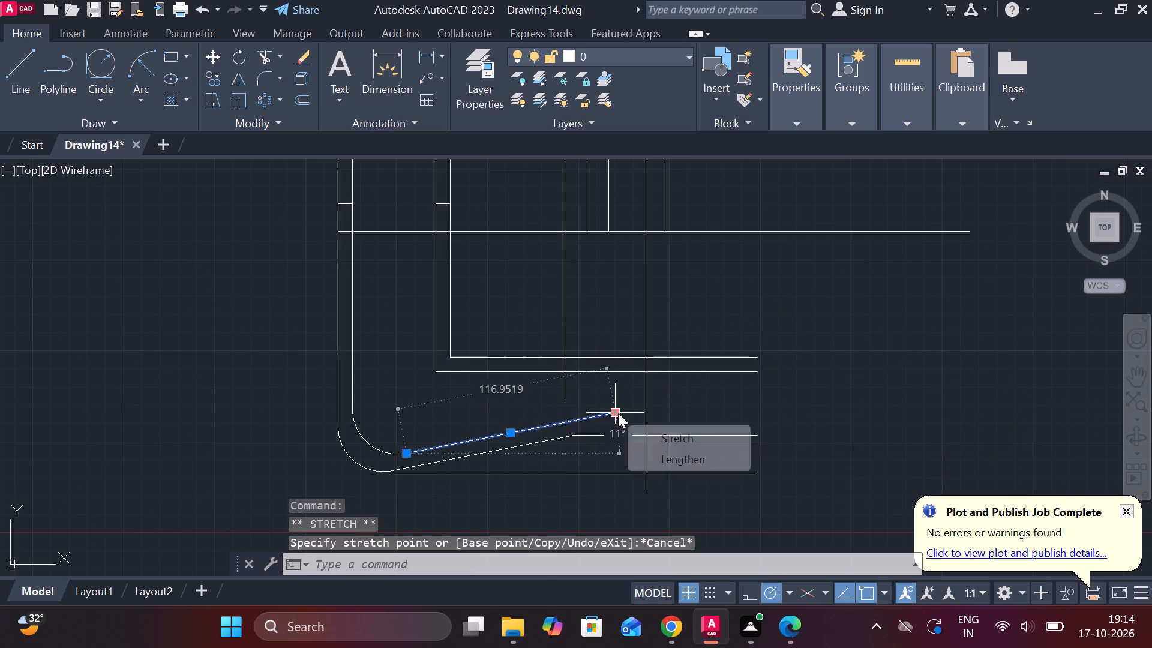
{"action": "left_click", "coordinate": [665, 457]}
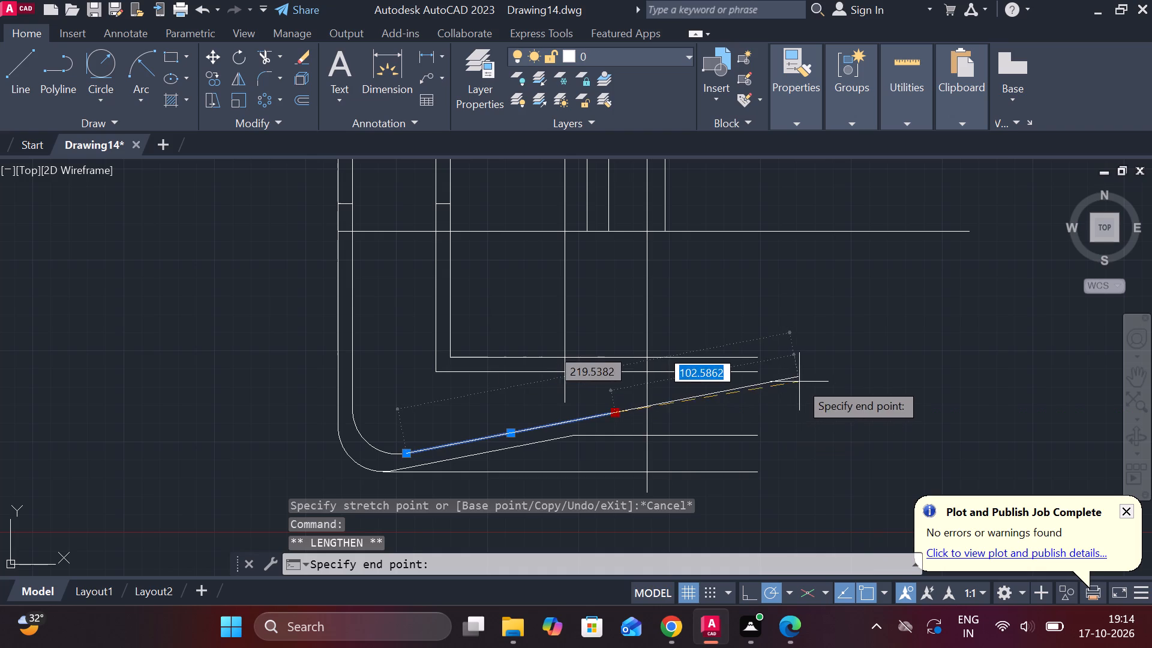
{"action": "left_click", "coordinate": [799, 382]}
{"action": "key", "text": "Escape"}
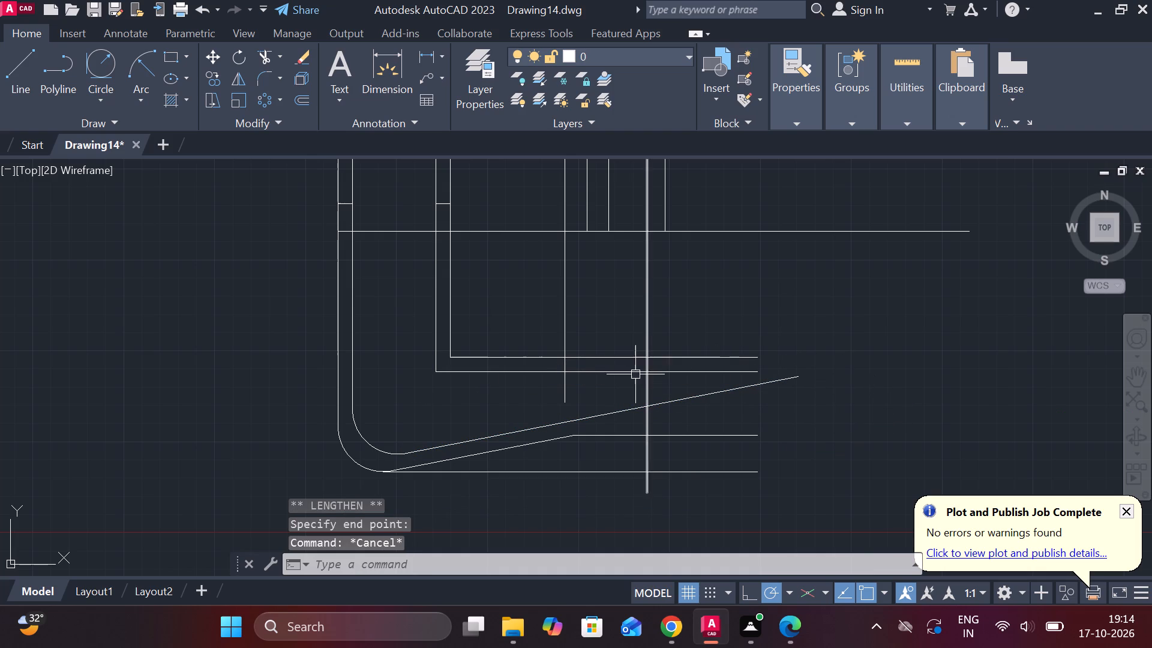
Fillet the lower of the two paired horizontal lines with the lengthened sloped line at radius 12 to form the arm's rounded tip.
{"action": "scroll", "coordinate": [663, 381], "scroll_direction": "up", "scroll_amount": 2}
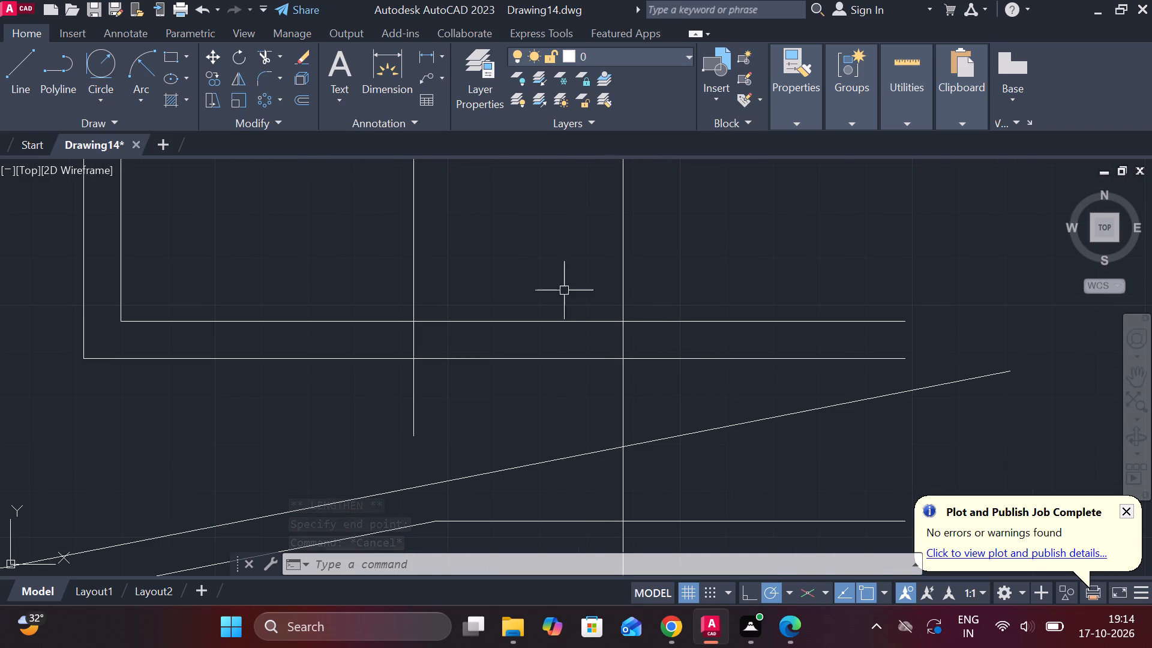
{"action": "type", "text": "F R"}
{"action": "key", "text": "space"}
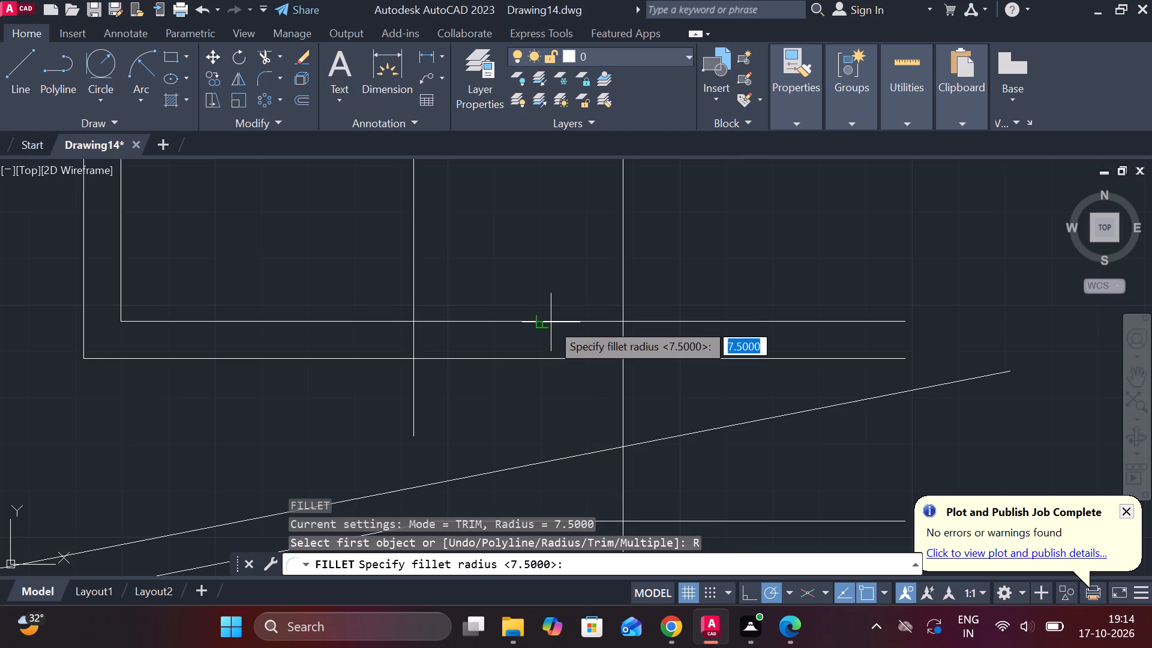
{"action": "type", "text": "12"}
{"action": "key", "text": "space"}
{"action": "left_click", "coordinate": [589, 358]}
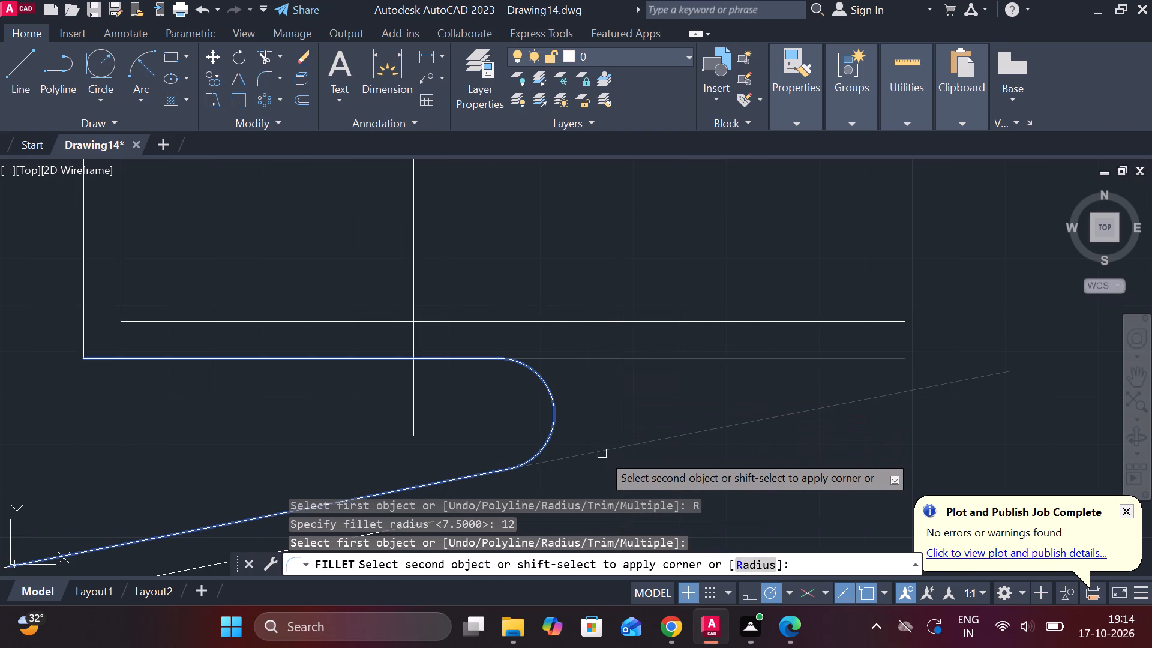
{"action": "scroll", "coordinate": [602, 454], "scroll_direction": "down", "scroll_amount": 1}
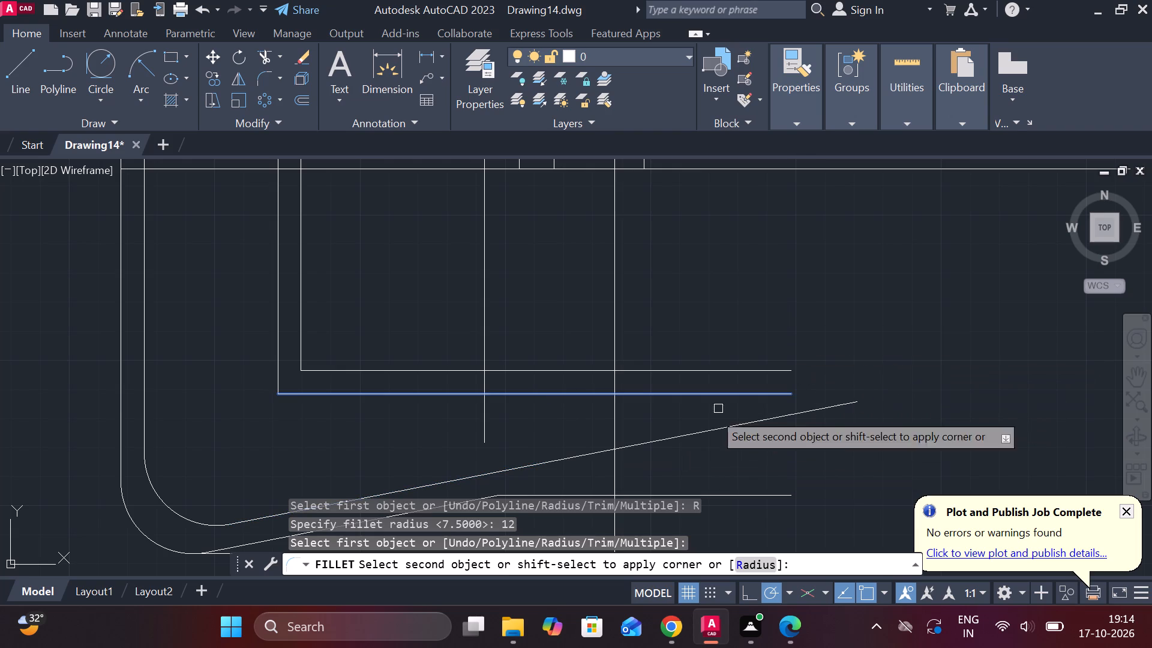
{"action": "middle_click_drag", "start_coordinate": [565, 463], "coordinate": [568, 440]}
{"action": "left_click", "coordinate": [568, 440]}
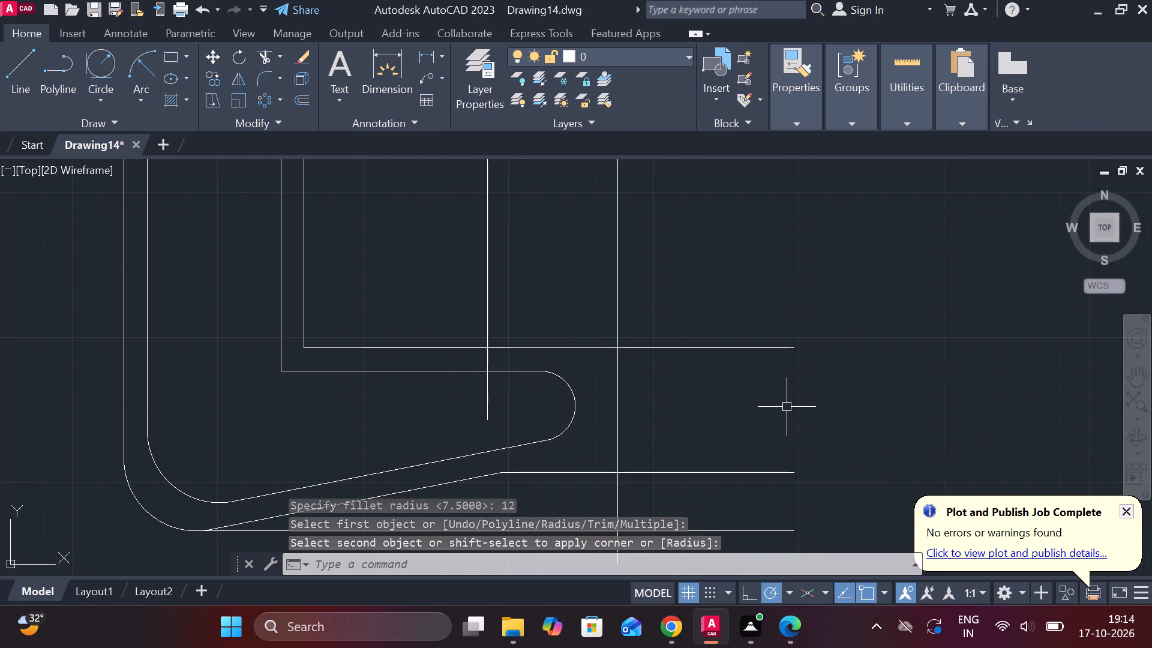
Set the fillet radius to 25 for the lower arm's outer tip.
{"action": "scroll", "coordinate": [787, 407], "scroll_direction": "down", "scroll_amount": 1}
{"action": "scroll", "coordinate": [726, 424], "scroll_direction": "down", "scroll_amount": 1}
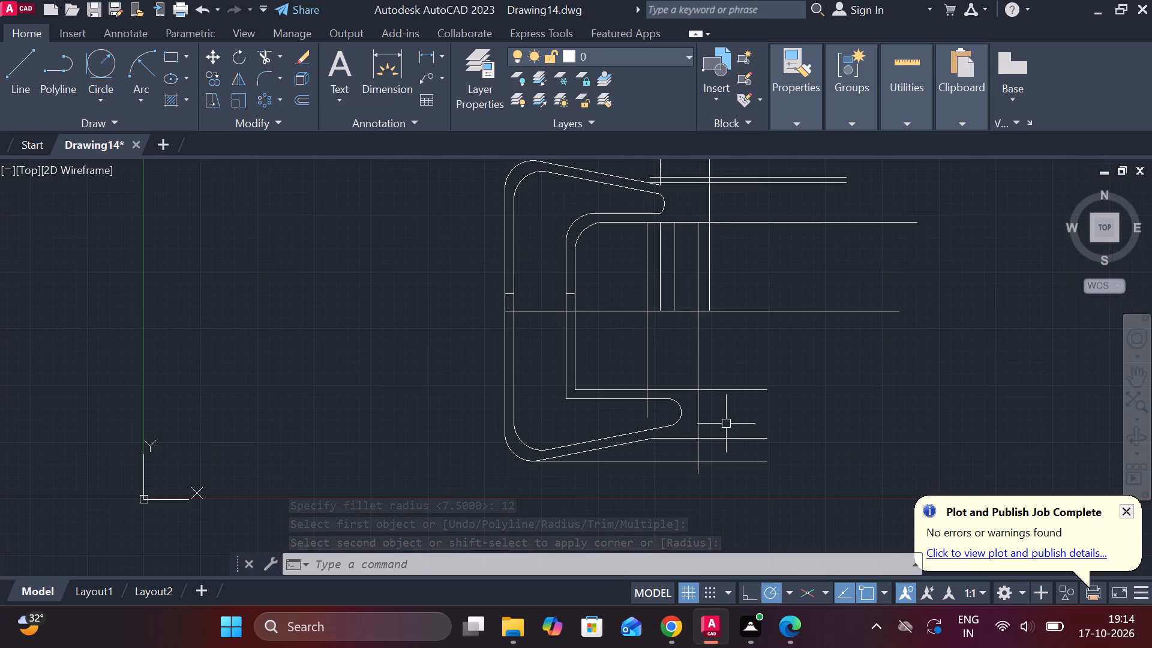
{"action": "scroll", "coordinate": [720, 423], "scroll_direction": "up", "scroll_amount": 3}
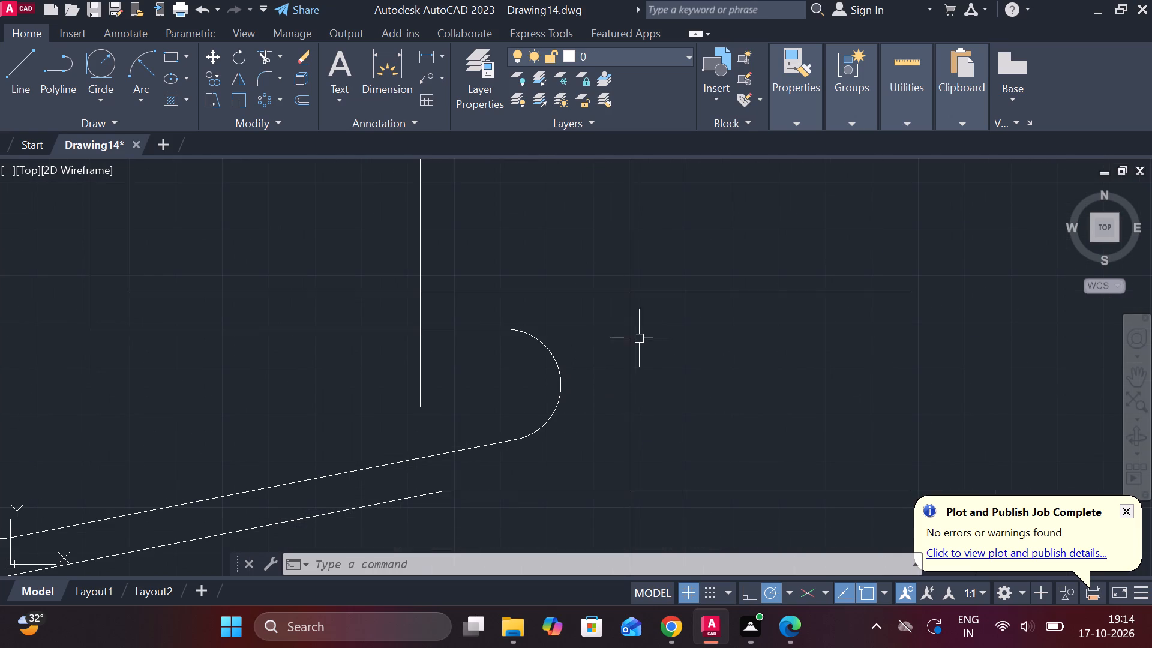
{"action": "scroll", "coordinate": [531, 437], "scroll_direction": "down", "scroll_amount": 2}
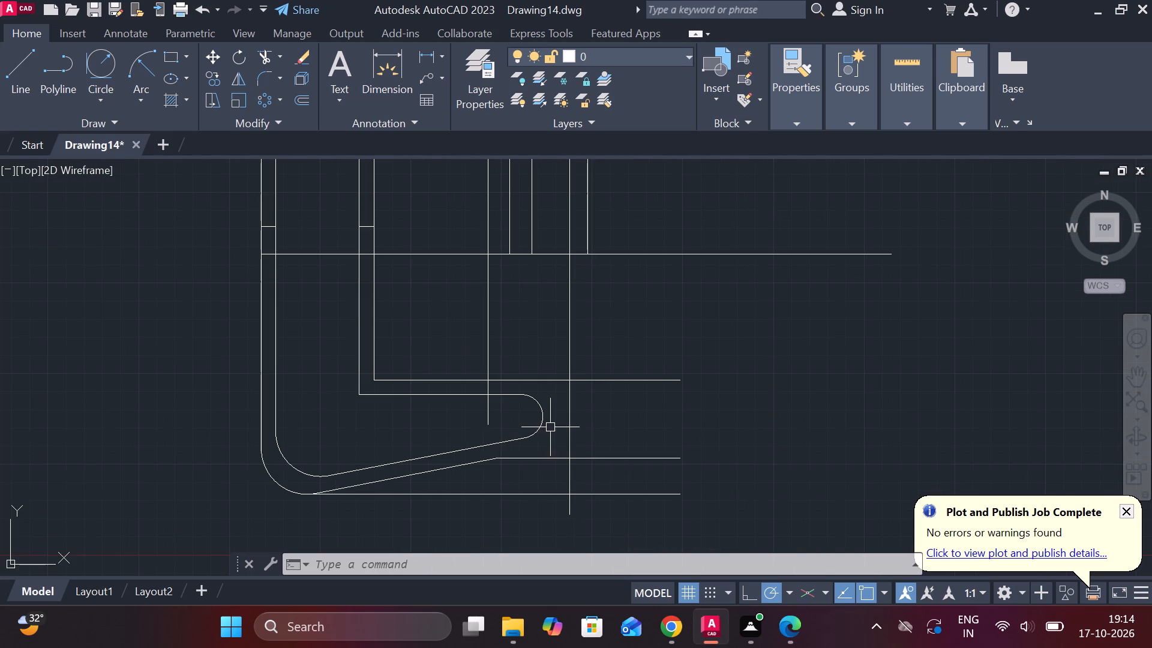
{"action": "key", "text": "Escape"}
{"action": "type", "text": "F R"}
{"action": "key", "text": "space"}
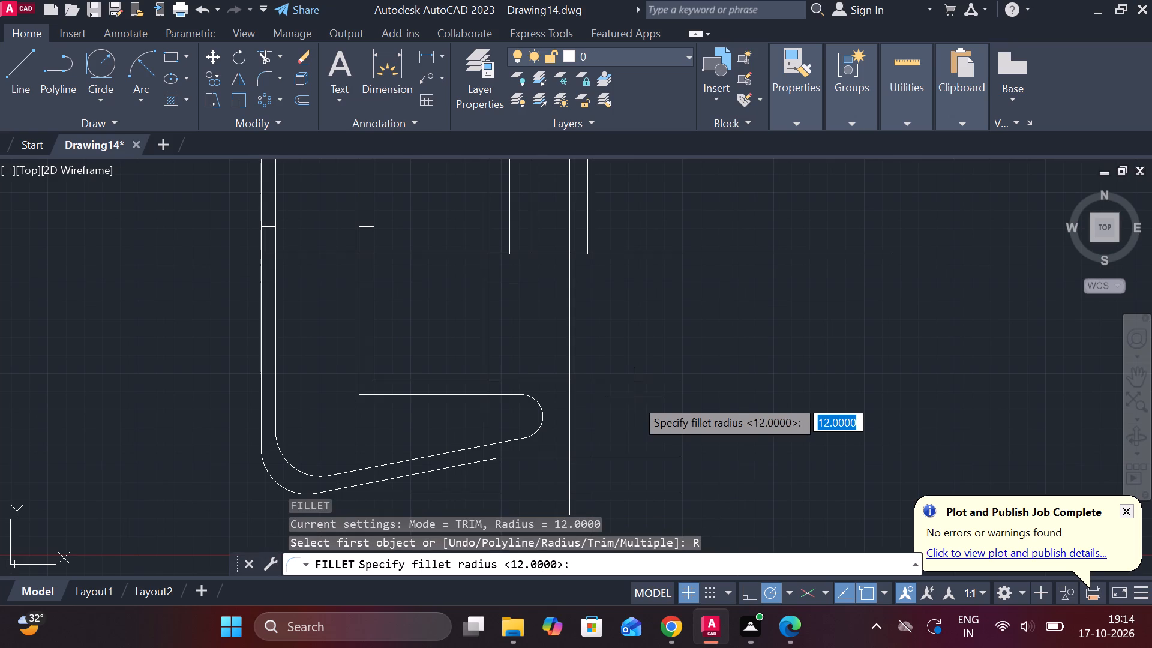
{"action": "type", "text": "25"}
{"action": "key", "text": "space"}
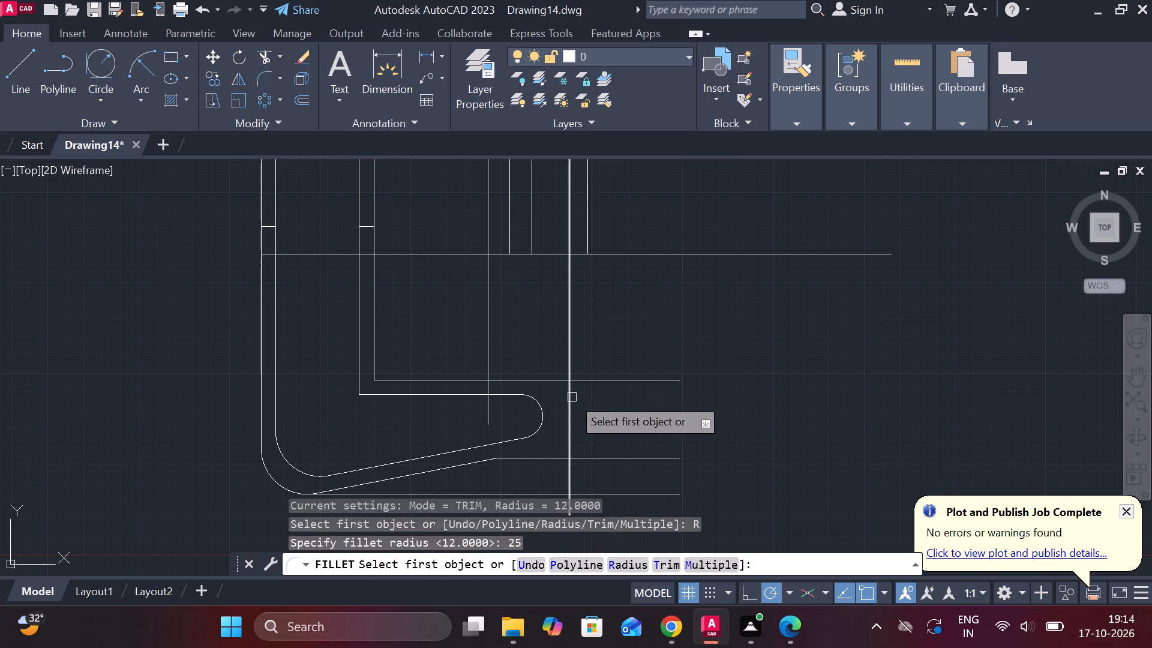
{"action": "scroll", "coordinate": [570, 395], "scroll_direction": "down", "scroll_amount": 1}
{"action": "scroll", "coordinate": [605, 395], "scroll_direction": "up", "scroll_amount": 1}
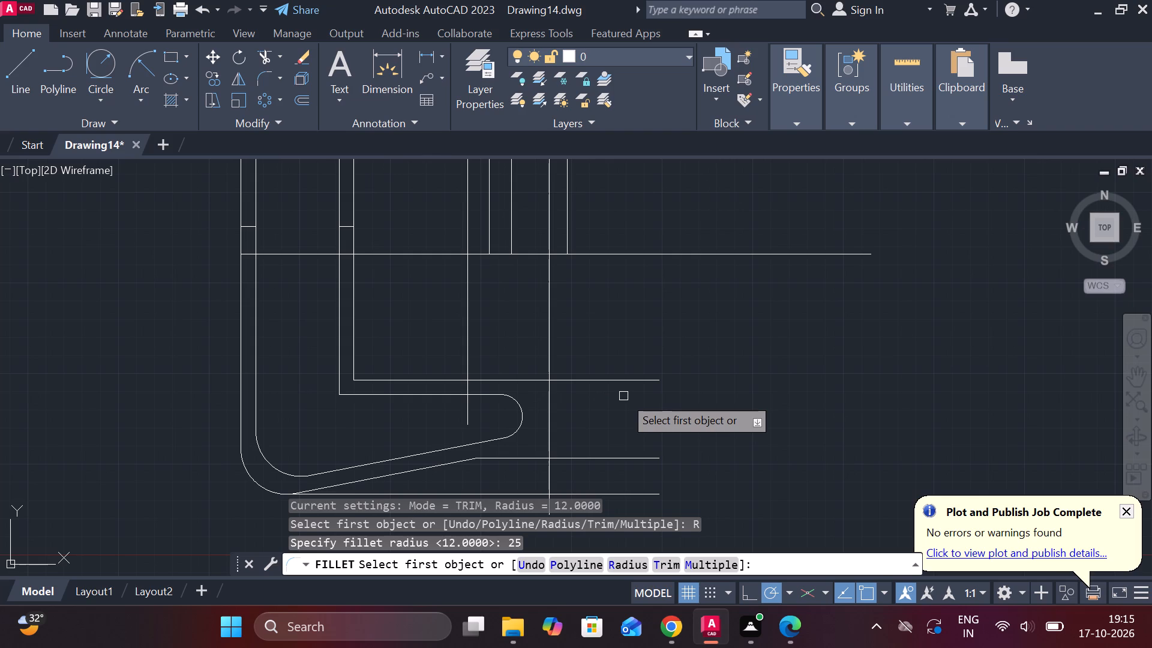
{"action": "key", "text": "Escape"}
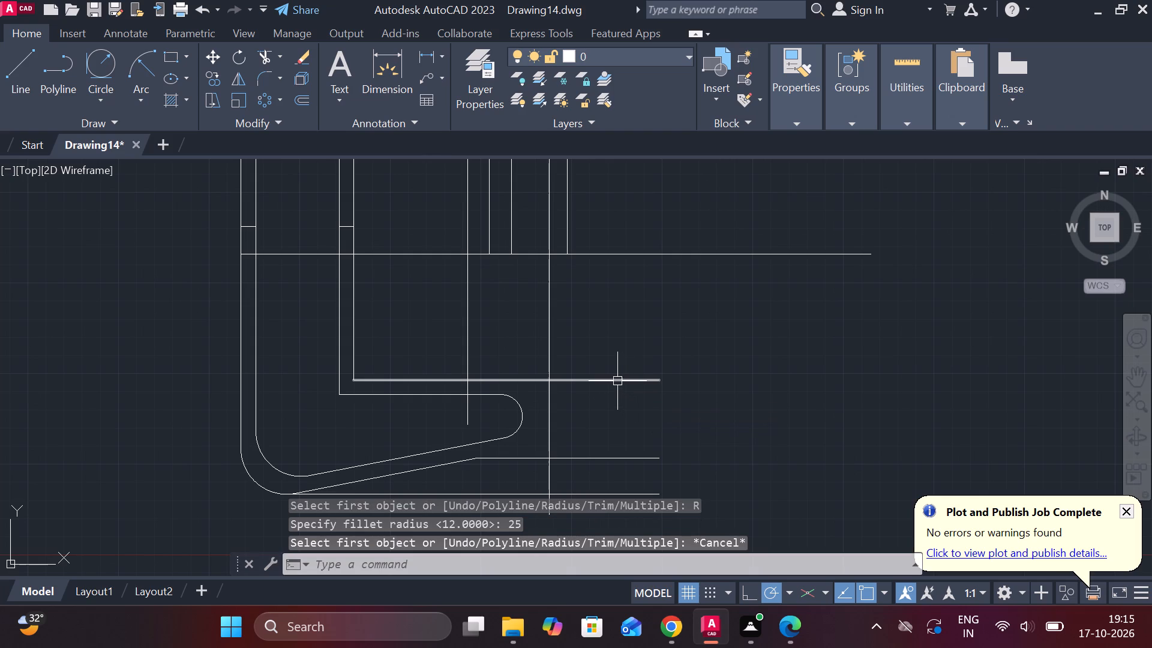
Offset the upper of the lower arm's two paired horizontal lines 12 units upward.
{"action": "left_click", "coordinate": [629, 378]}
{"action": "key", "text": "o"}
{"action": "key", "text": "Return"}
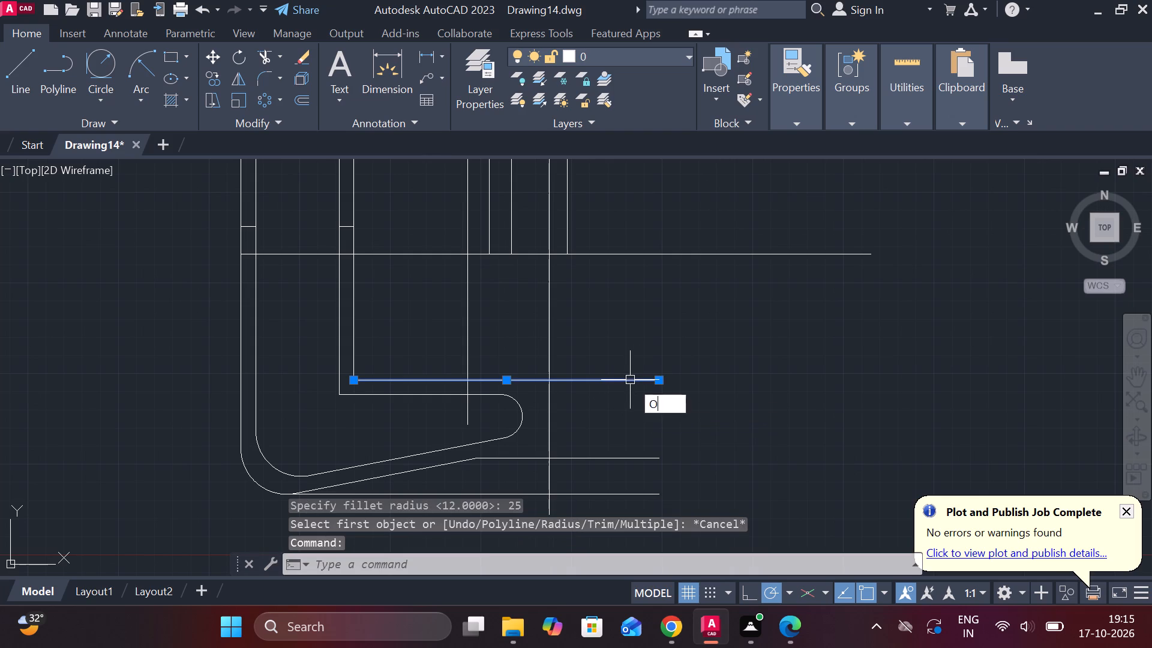
{"action": "key", "text": "Return"}
{"action": "type", "text": "12"}
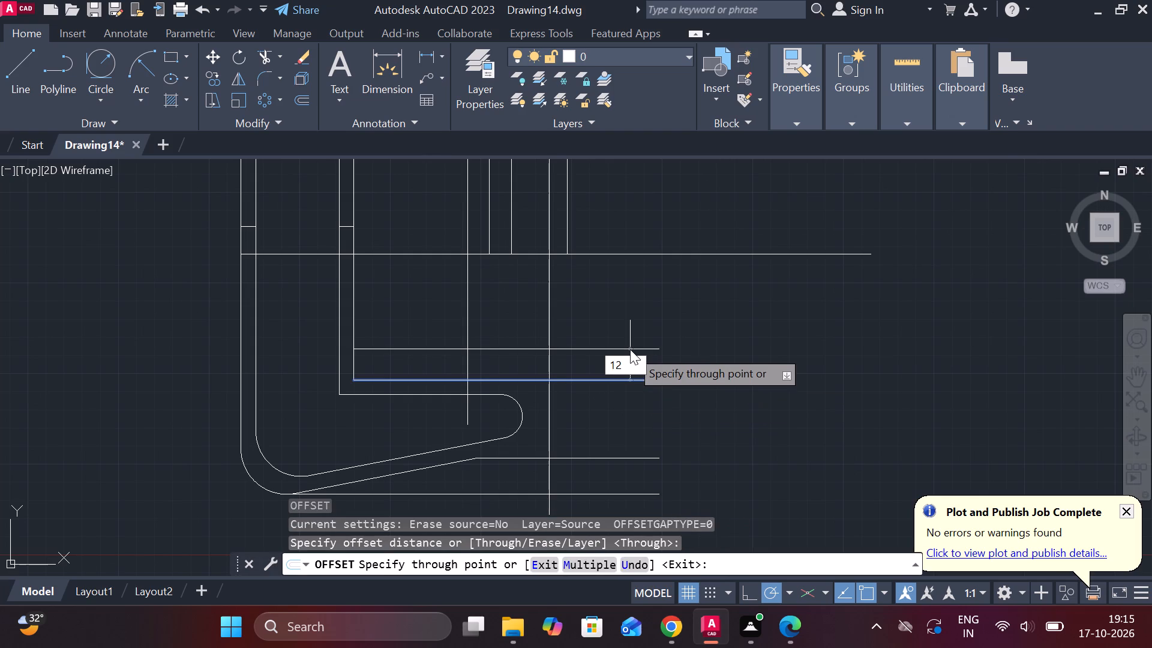
{"action": "key", "text": "space"}
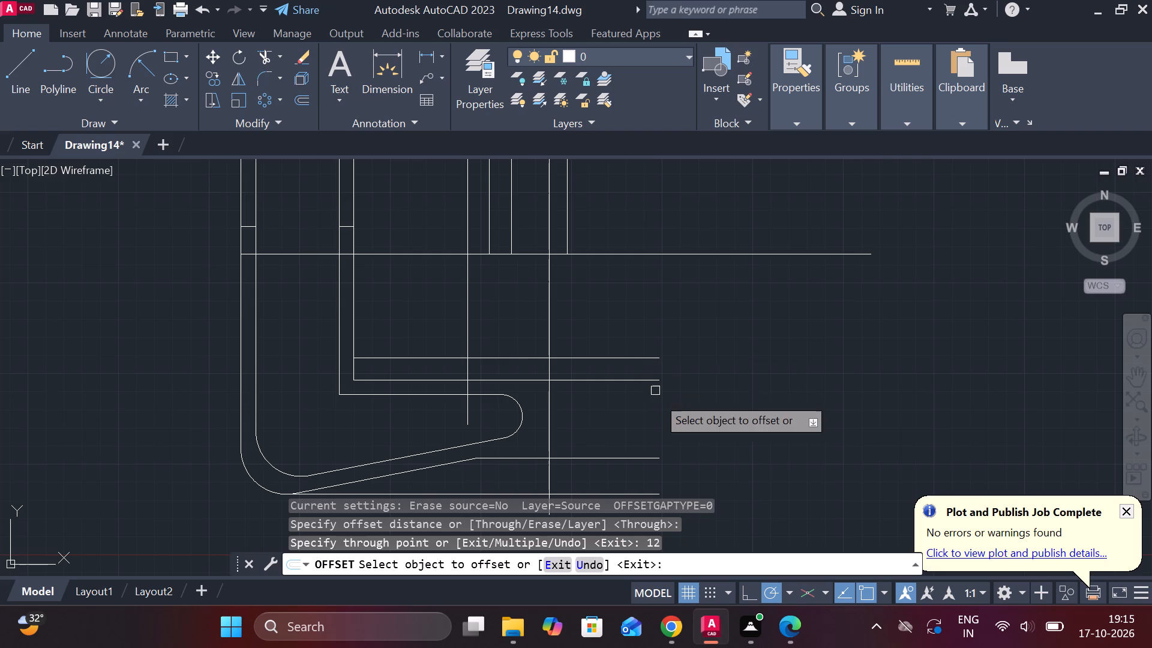
{"action": "key", "text": "Escape"}
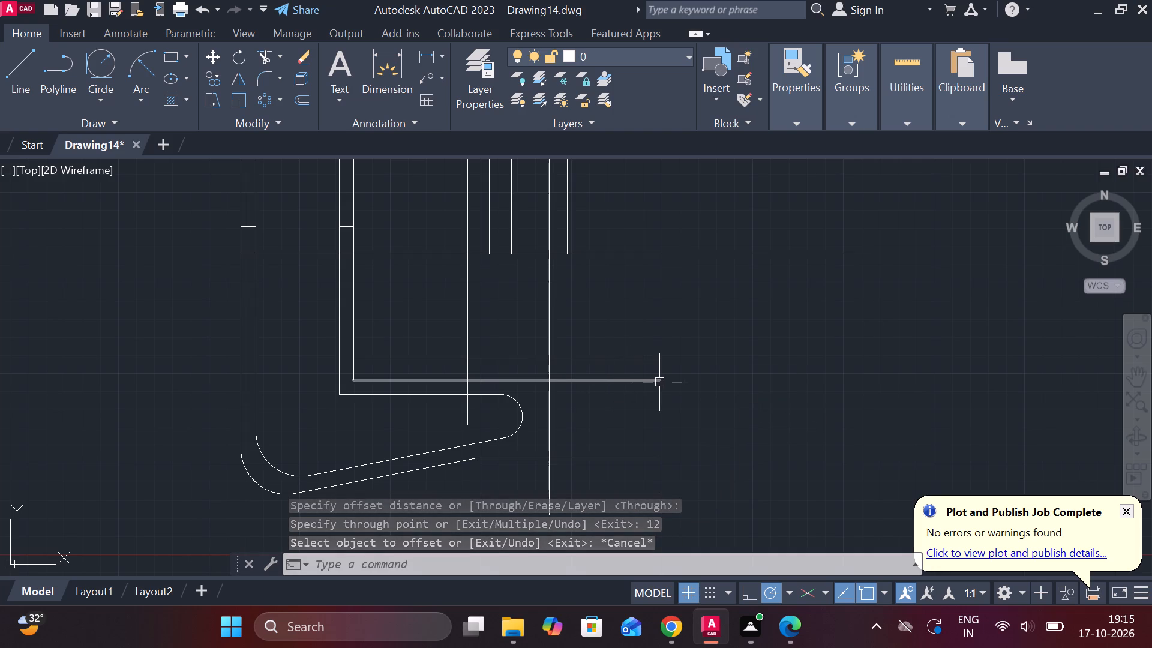
Trim the source horizontal line below the new offset back to the vertical line crossing the lower arm.
{"action": "type", "text": "TR"}
{"action": "key", "text": "space"}
{"action": "left_click", "coordinate": [619, 385]}
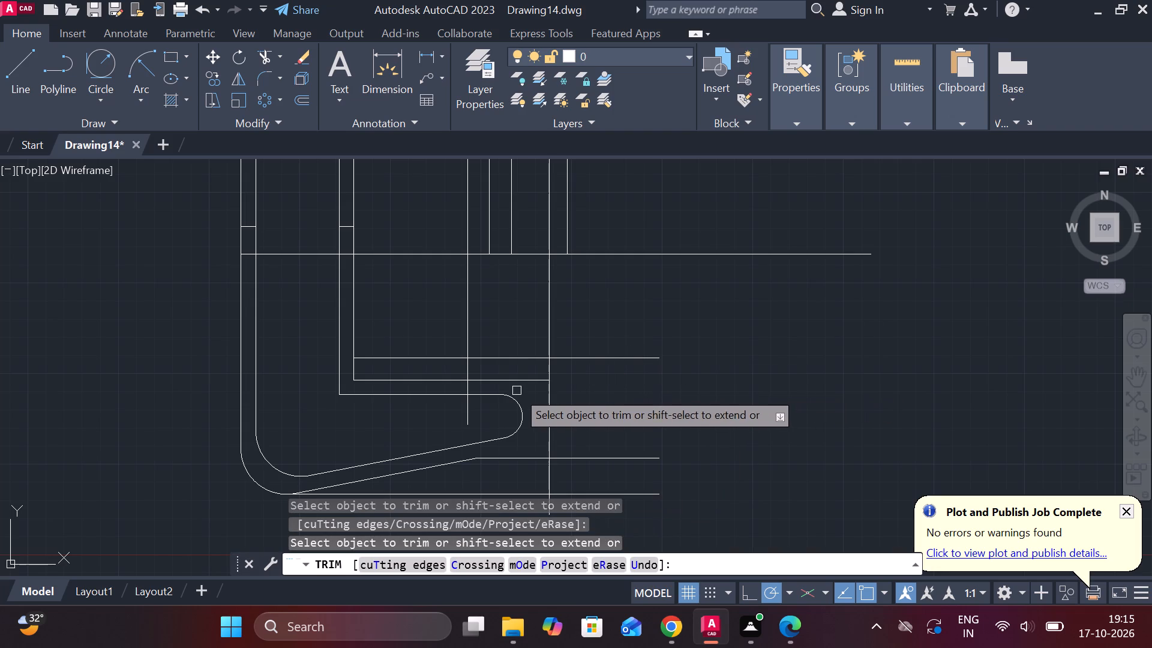
{"action": "left_click", "coordinate": [513, 383]}
{"action": "middle_click_drag", "start_coordinate": [589, 383], "coordinate": [607, 386]}
{"action": "key", "text": "Escape"}
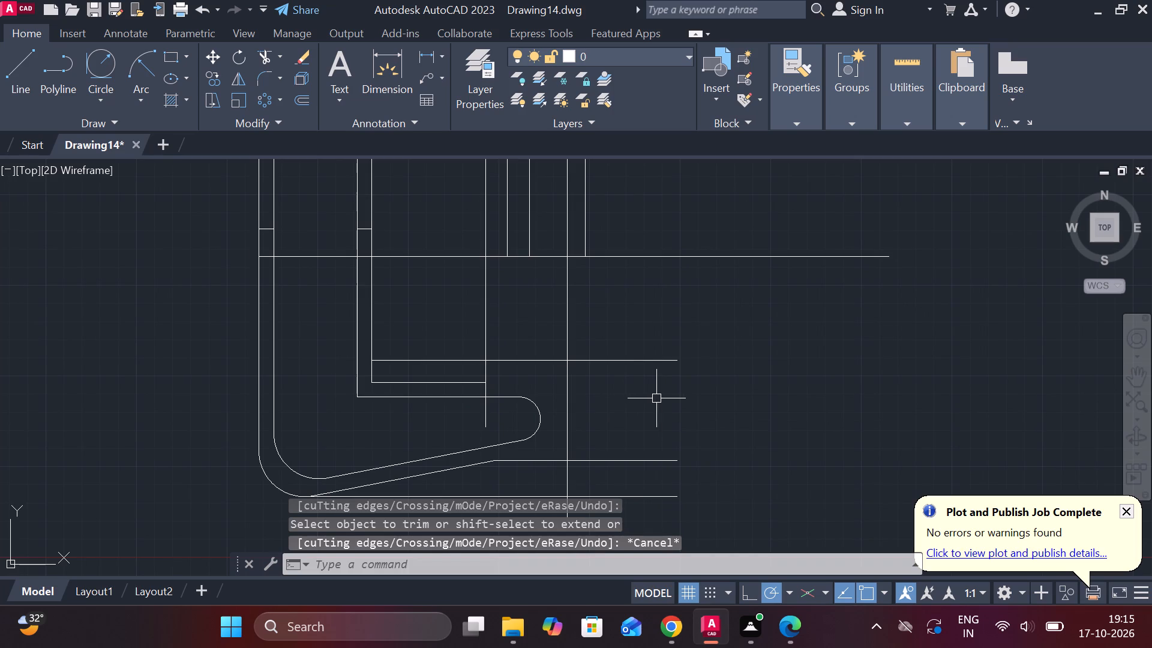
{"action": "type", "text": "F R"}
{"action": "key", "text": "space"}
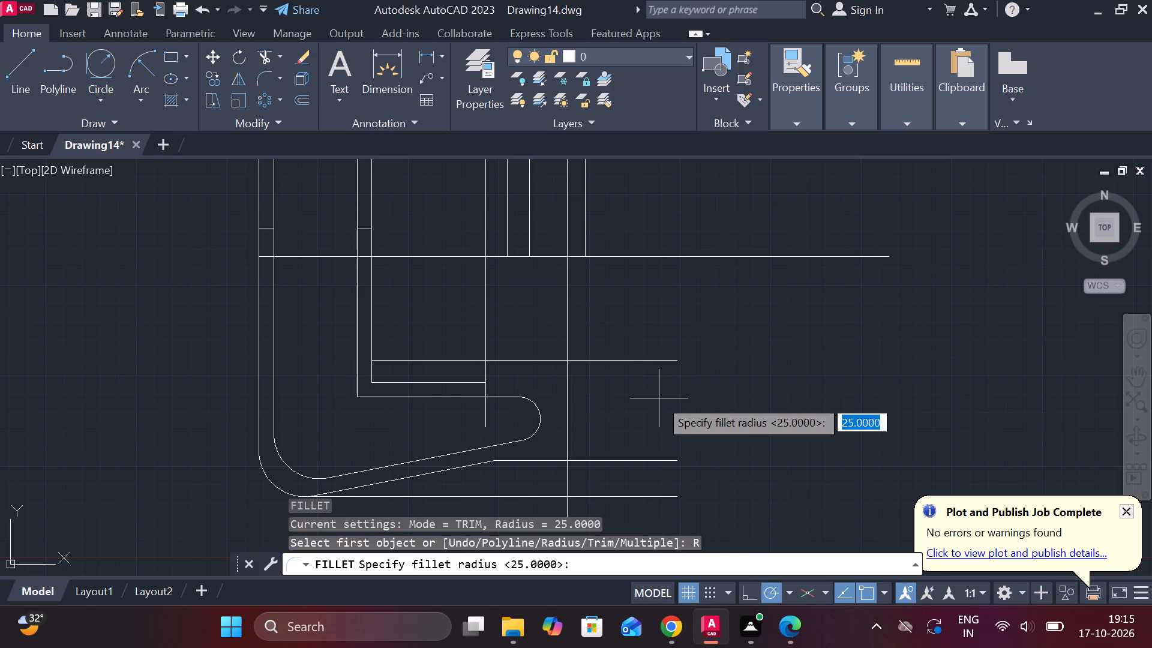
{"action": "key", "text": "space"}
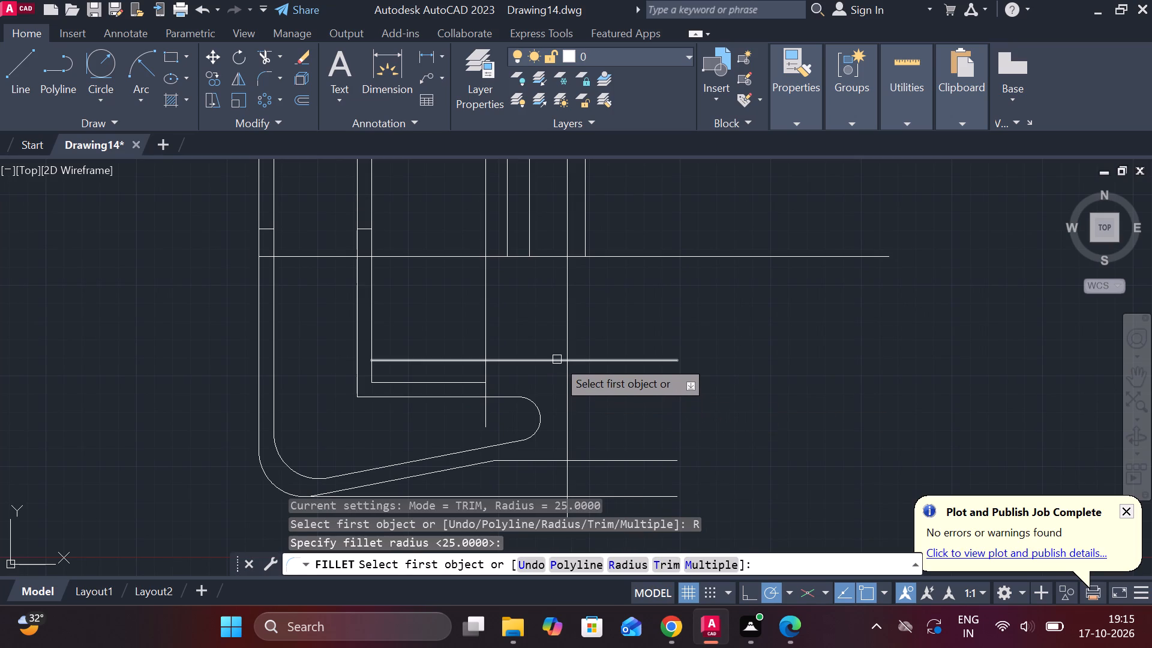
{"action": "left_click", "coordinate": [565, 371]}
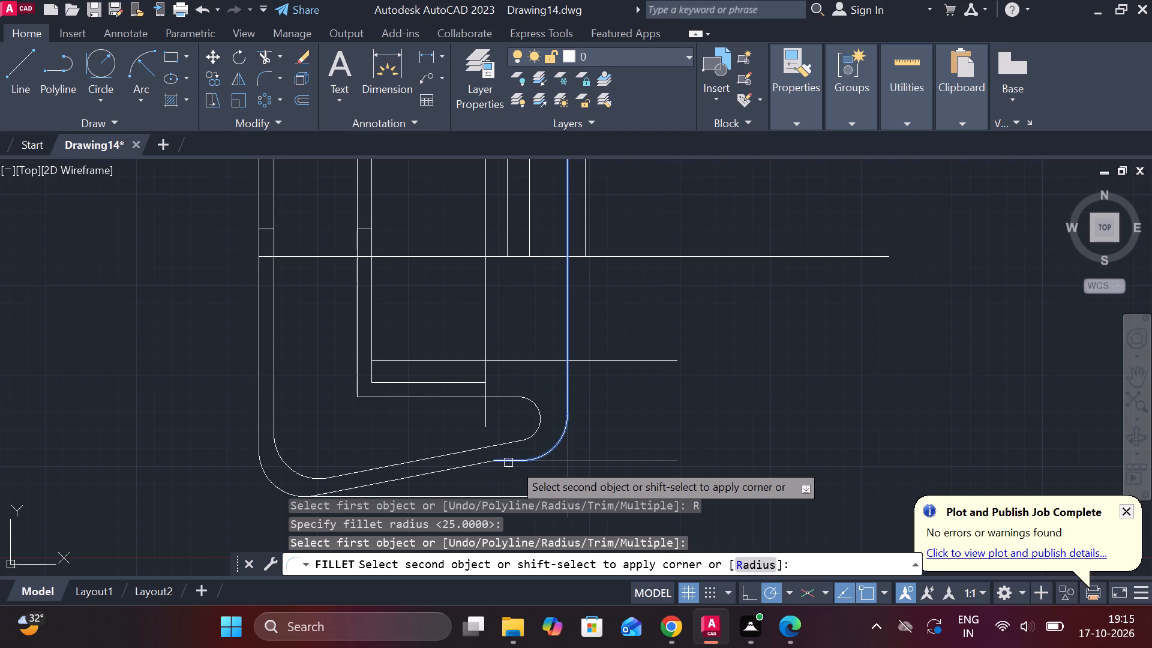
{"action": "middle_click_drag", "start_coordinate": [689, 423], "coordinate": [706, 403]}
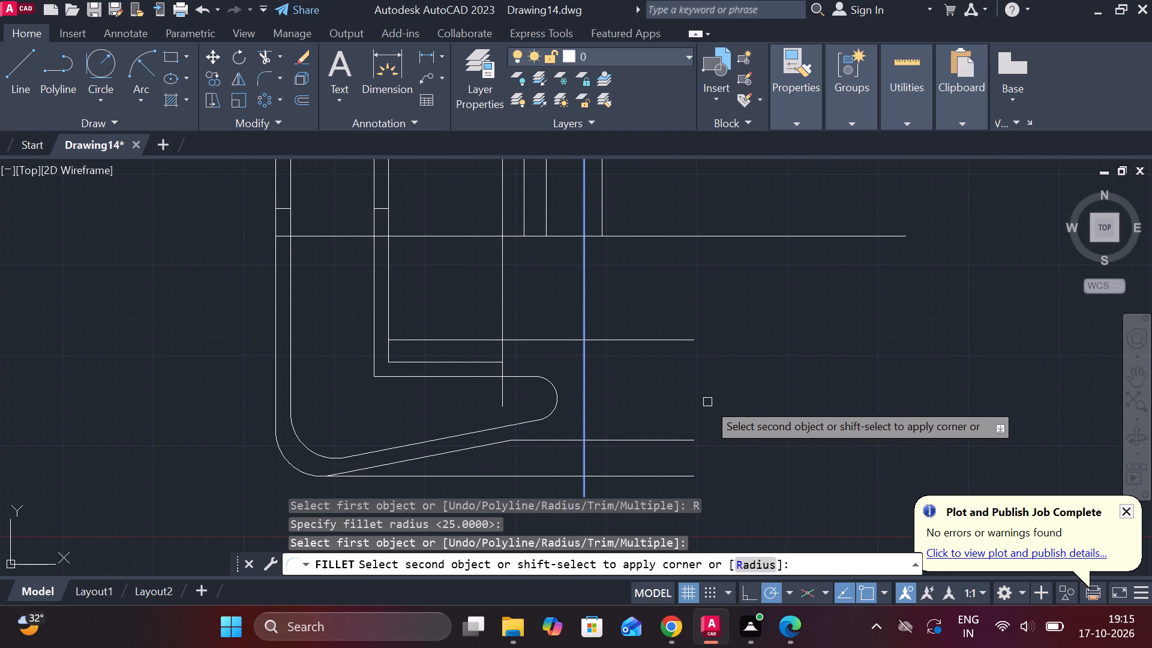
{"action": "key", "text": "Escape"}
Trim the vertical line beyond the arm tip between the horizontal centre line and the new offset line.
{"action": "type", "text": "TR"}
{"action": "key", "text": "space"}
{"action": "left_click", "coordinate": [579, 320]}
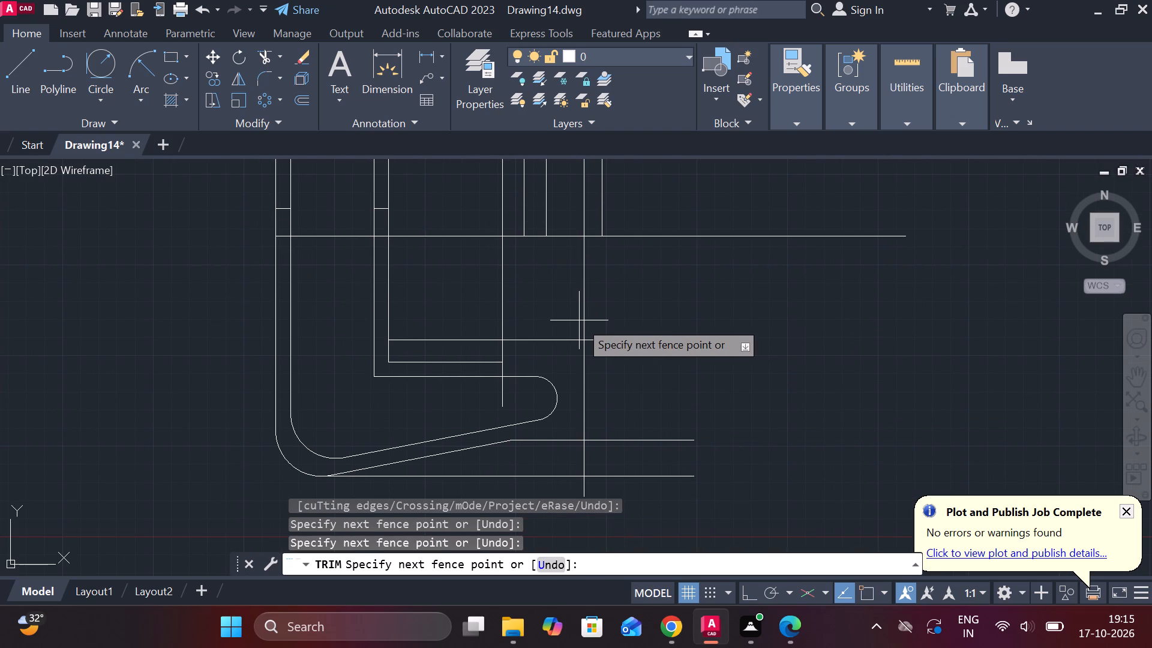
{"action": "left_click", "coordinate": [598, 319]}
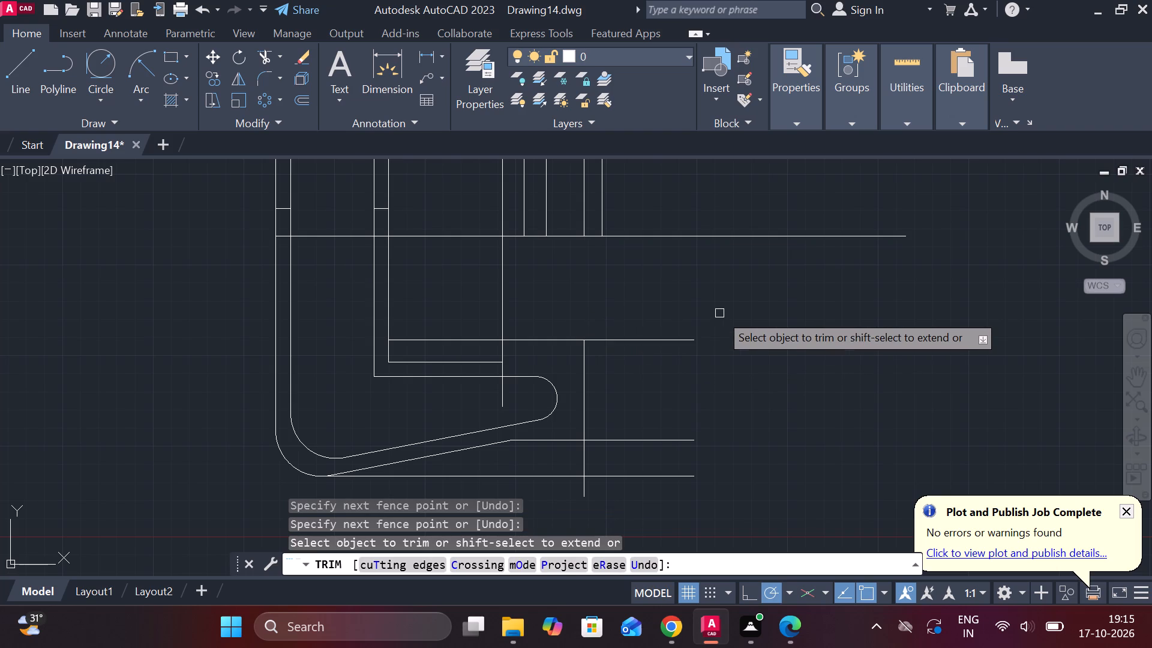
{"action": "key", "text": "Escape"}
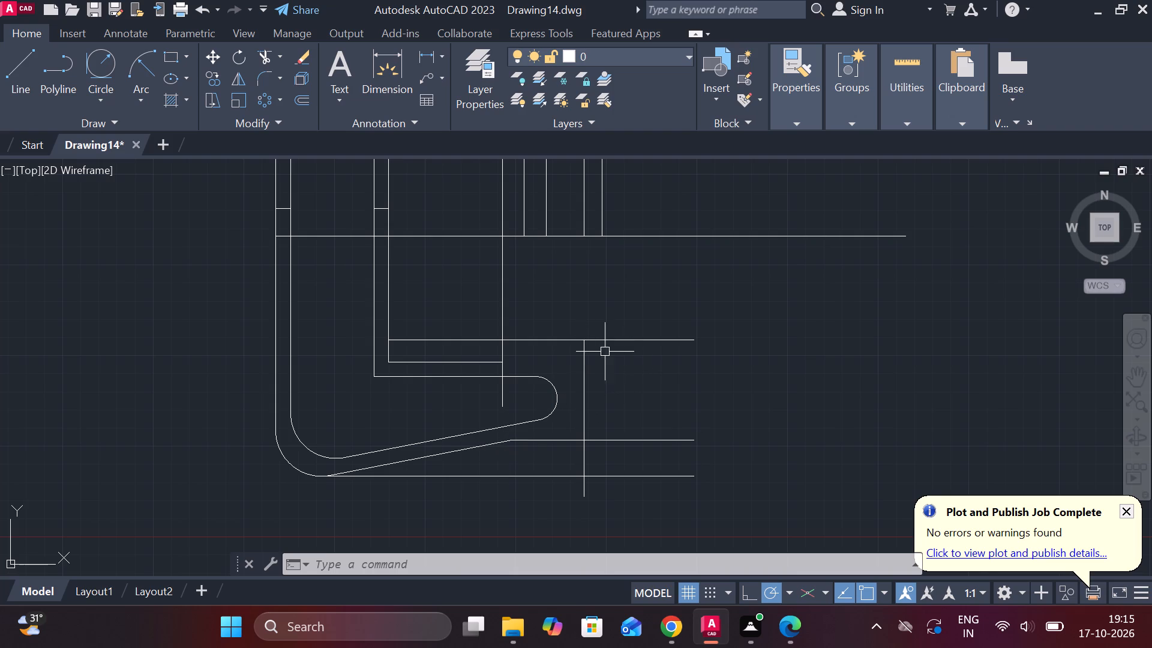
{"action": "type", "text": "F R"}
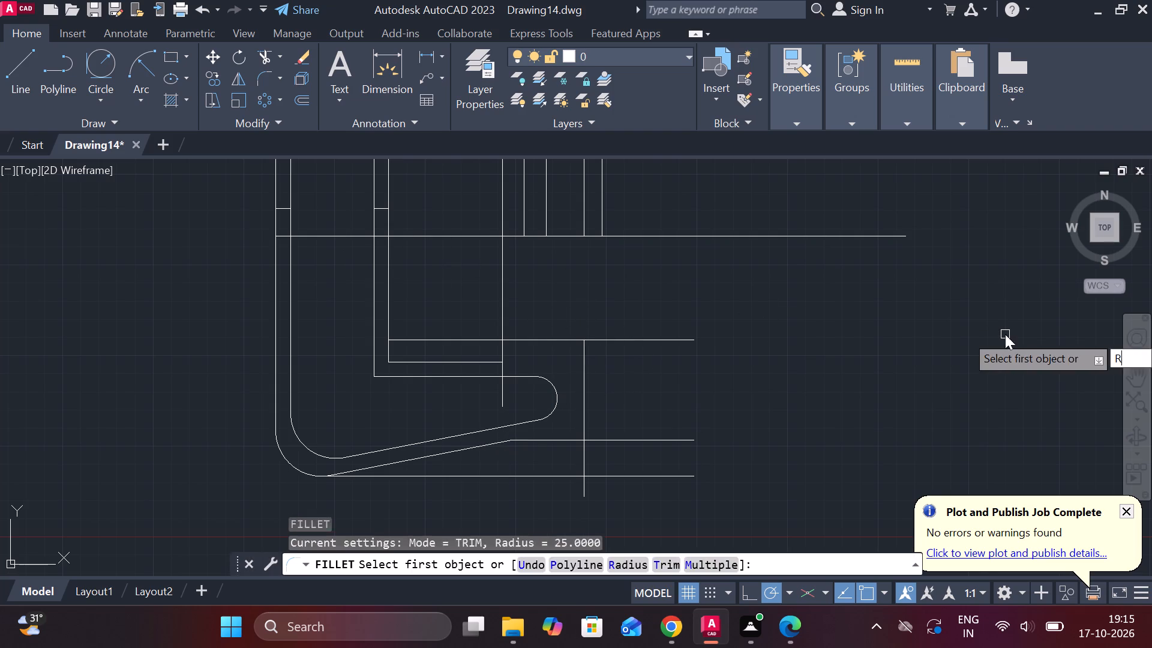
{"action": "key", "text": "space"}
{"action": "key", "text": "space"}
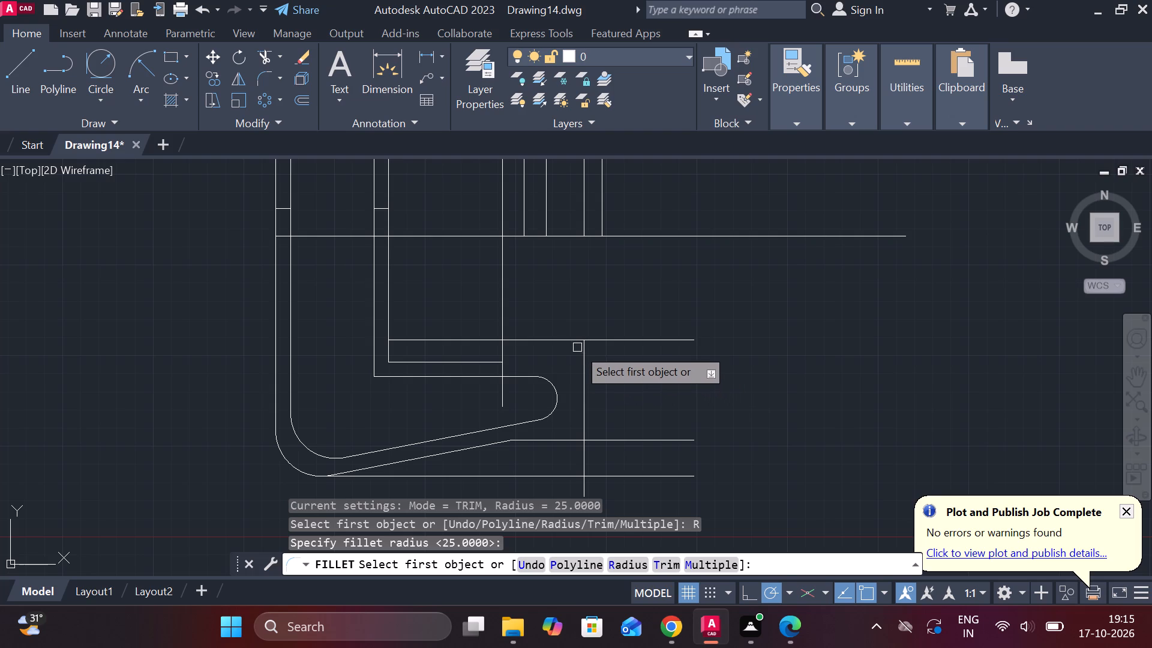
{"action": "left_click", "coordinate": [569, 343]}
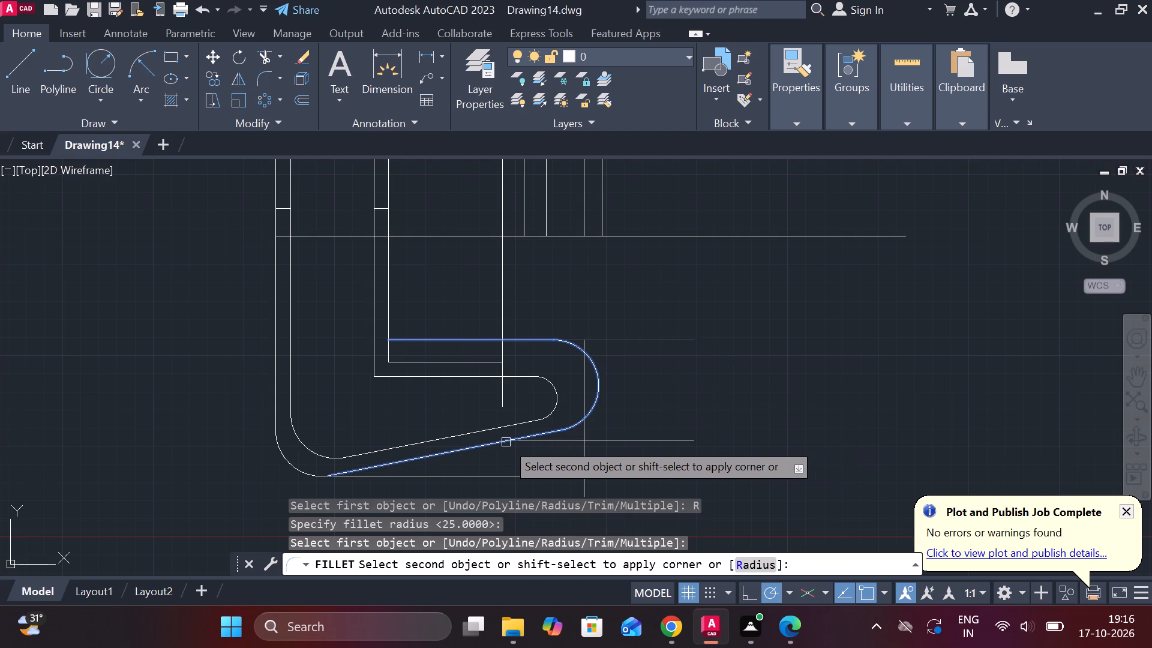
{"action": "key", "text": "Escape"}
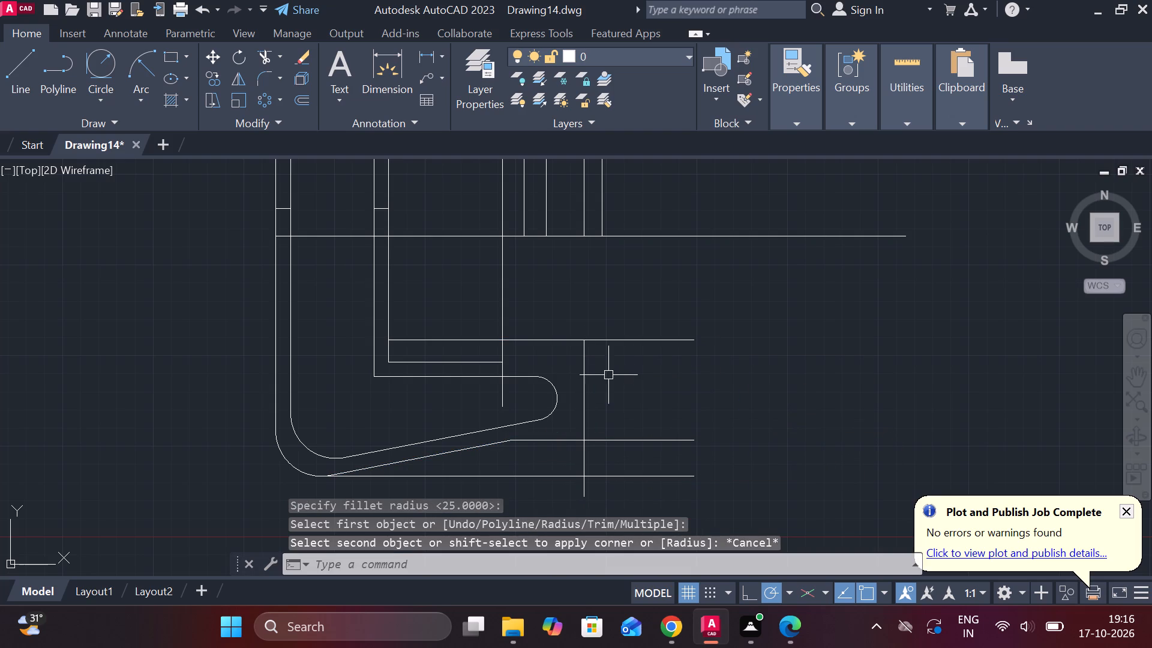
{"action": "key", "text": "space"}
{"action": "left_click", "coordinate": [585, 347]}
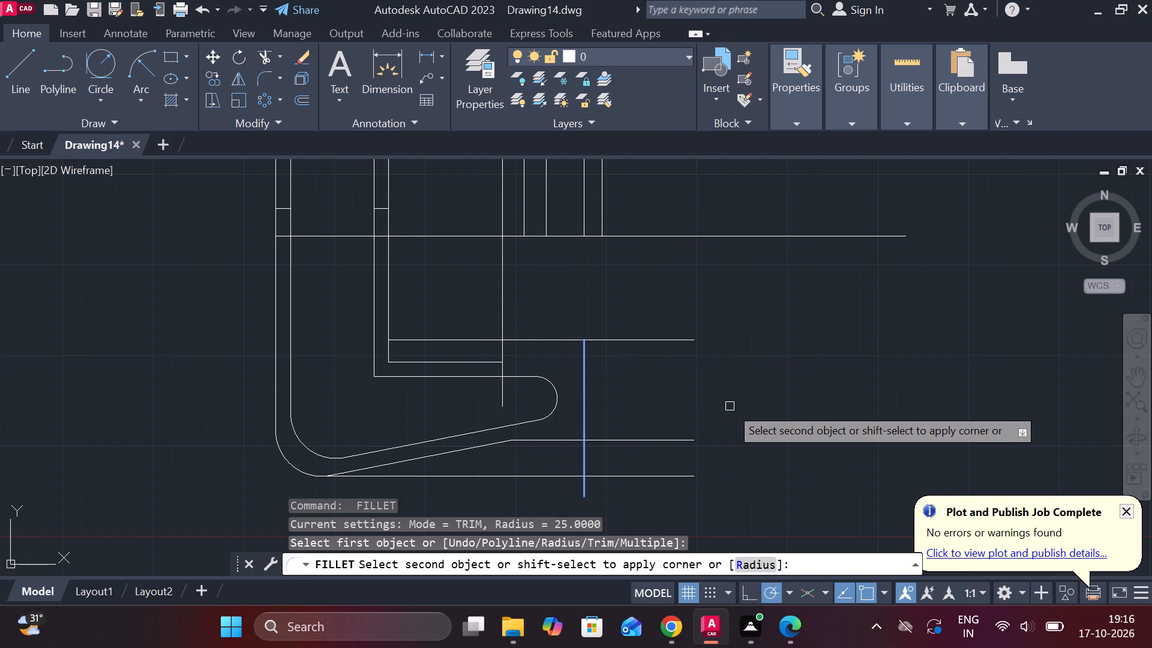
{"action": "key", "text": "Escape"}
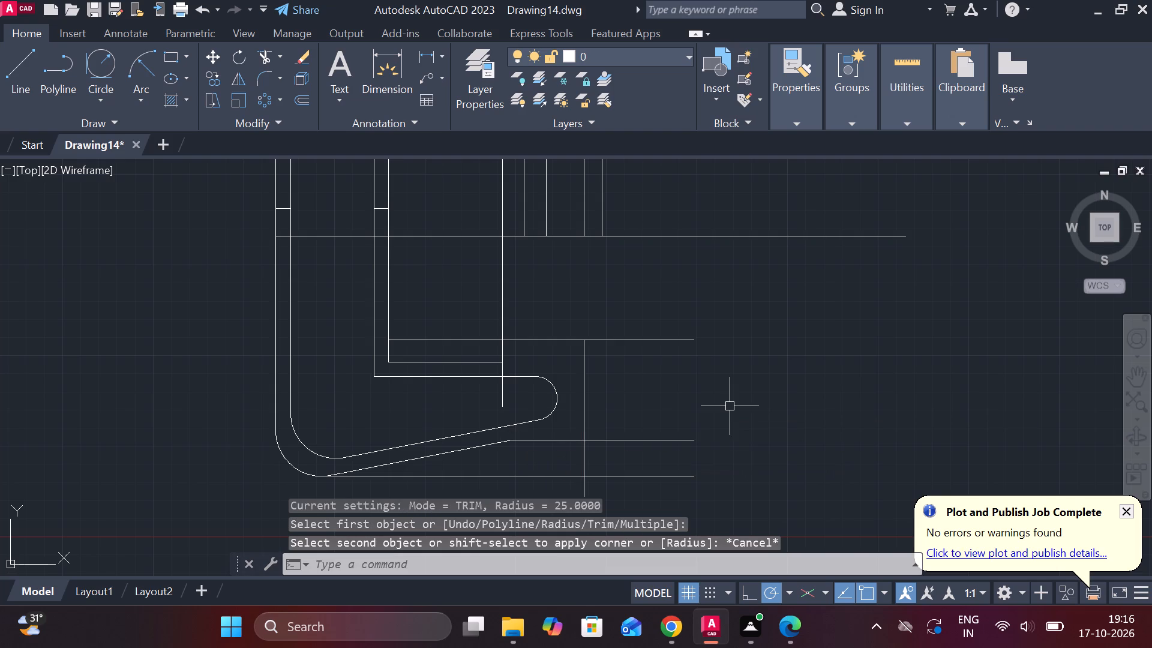
Trim the vertical tip line and the short horizontal line at the sloped line's end to a corner, removing the lower vertical remnants.
{"action": "type", "text": "TR"}
{"action": "key", "text": "space"}
{"action": "left_click", "coordinate": [586, 457]}
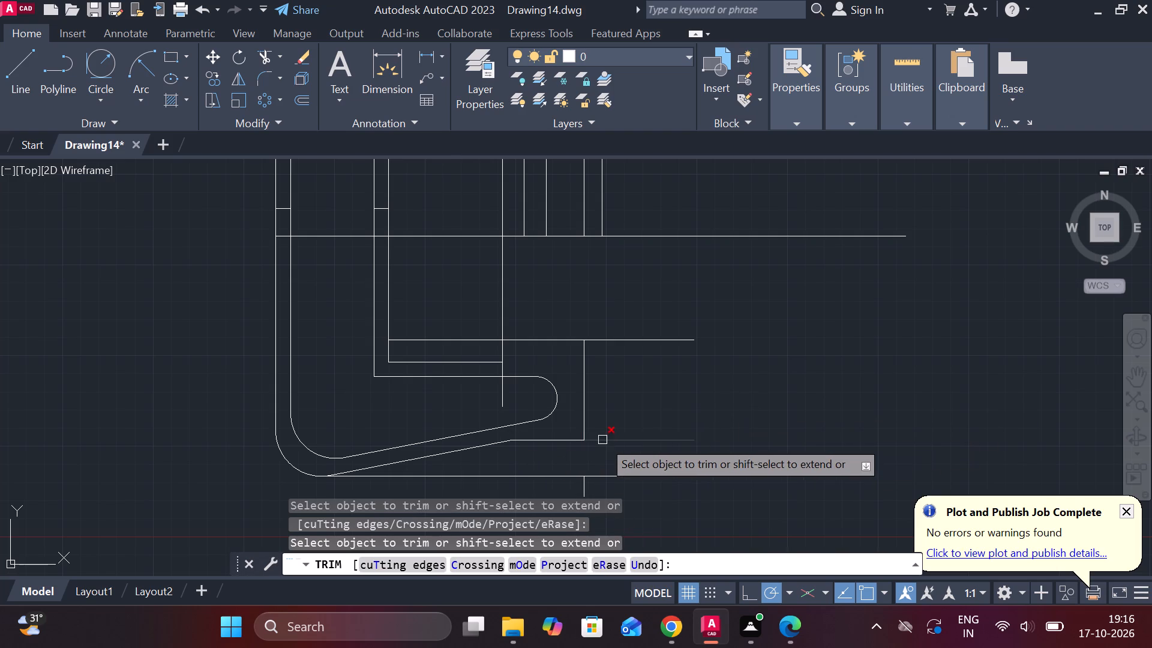
{"action": "left_click", "coordinate": [602, 440]}
{"action": "left_click", "coordinate": [587, 483]}
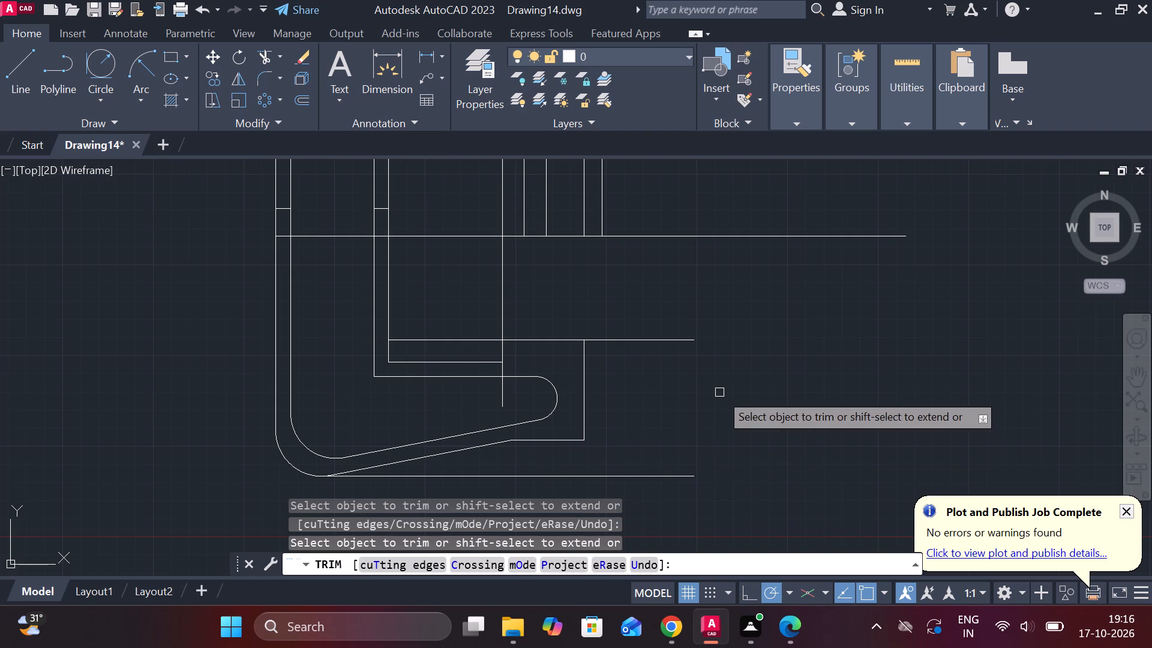
{"action": "middle_click_drag", "start_coordinate": [507, 451], "coordinate": [542, 456]}
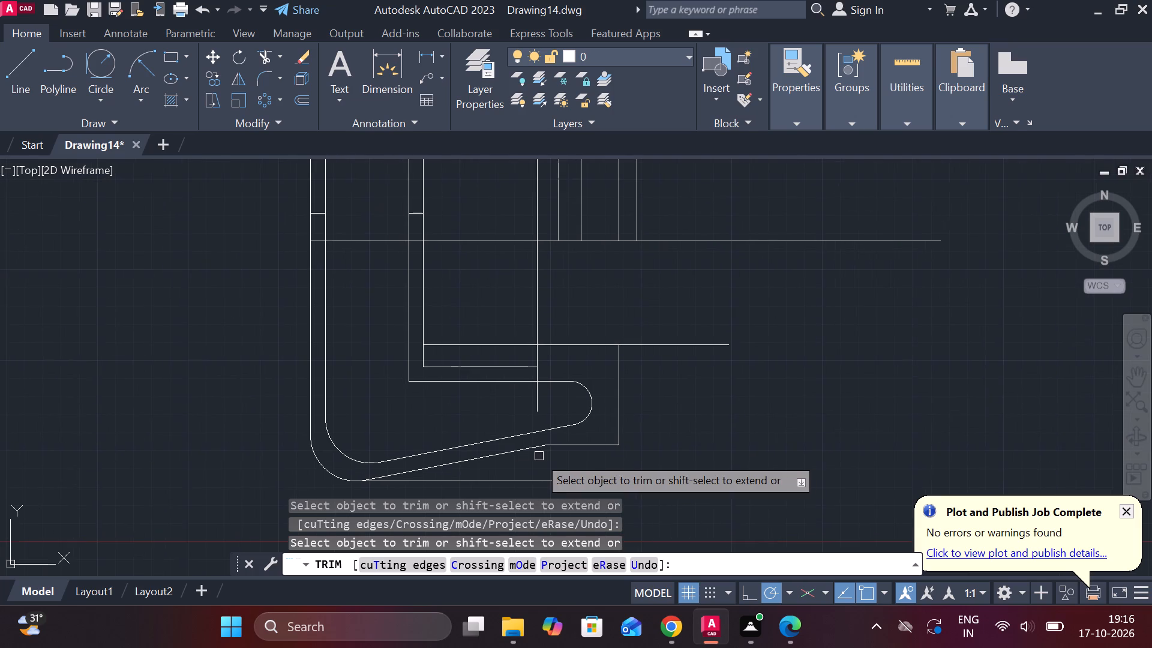
{"action": "scroll", "coordinate": [532, 456], "scroll_direction": "up", "scroll_amount": 1}
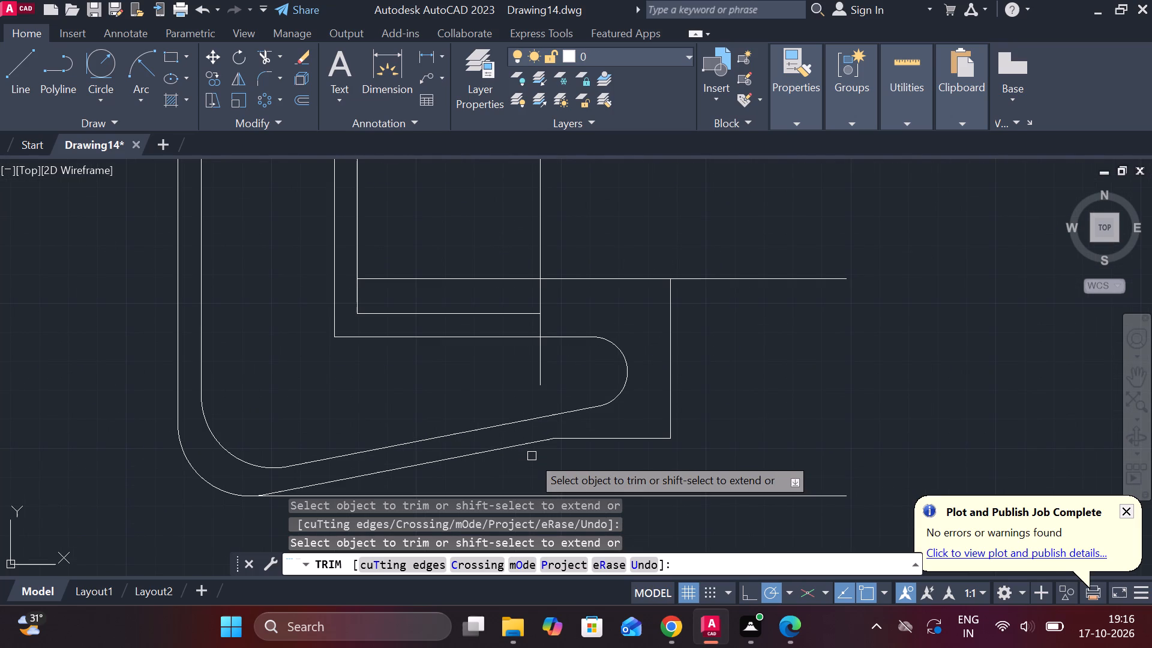
{"action": "key", "text": "Escape"}
Lengthen the lower arm's outer sloped line along its own direction past the vertical tip line.
{"action": "left_click", "coordinate": [533, 442]}
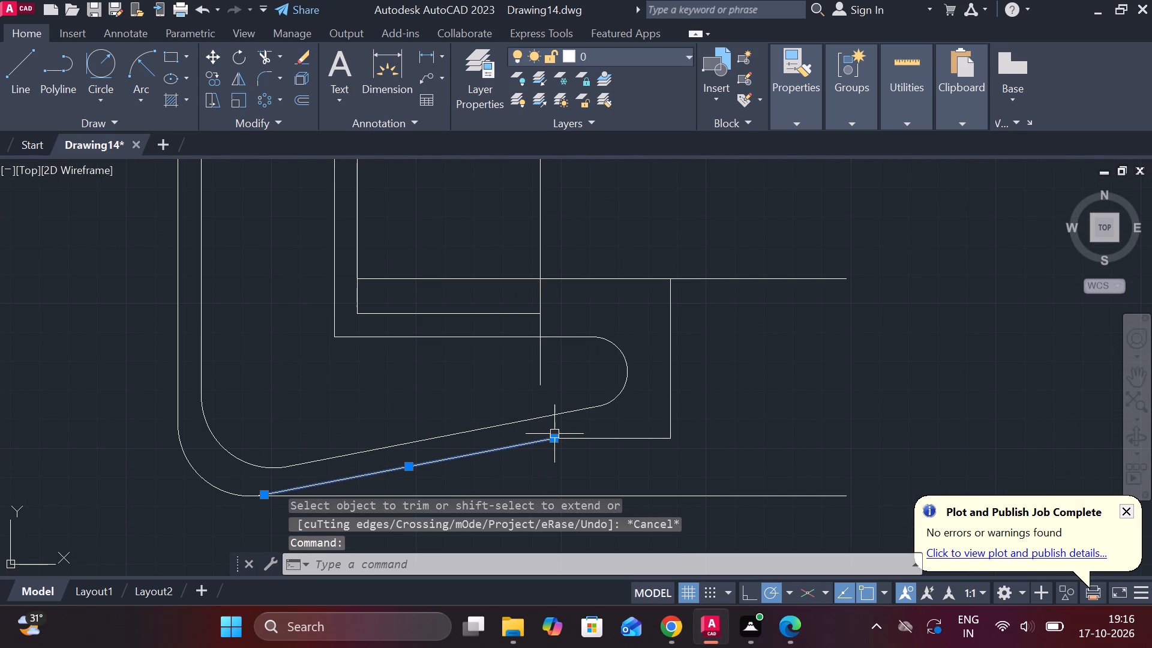
{"action": "left_click_drag", "start_coordinate": [614, 483], "coordinate": [624, 482]}
{"action": "left_click", "coordinate": [791, 385]}
{"action": "key", "text": "Escape"}
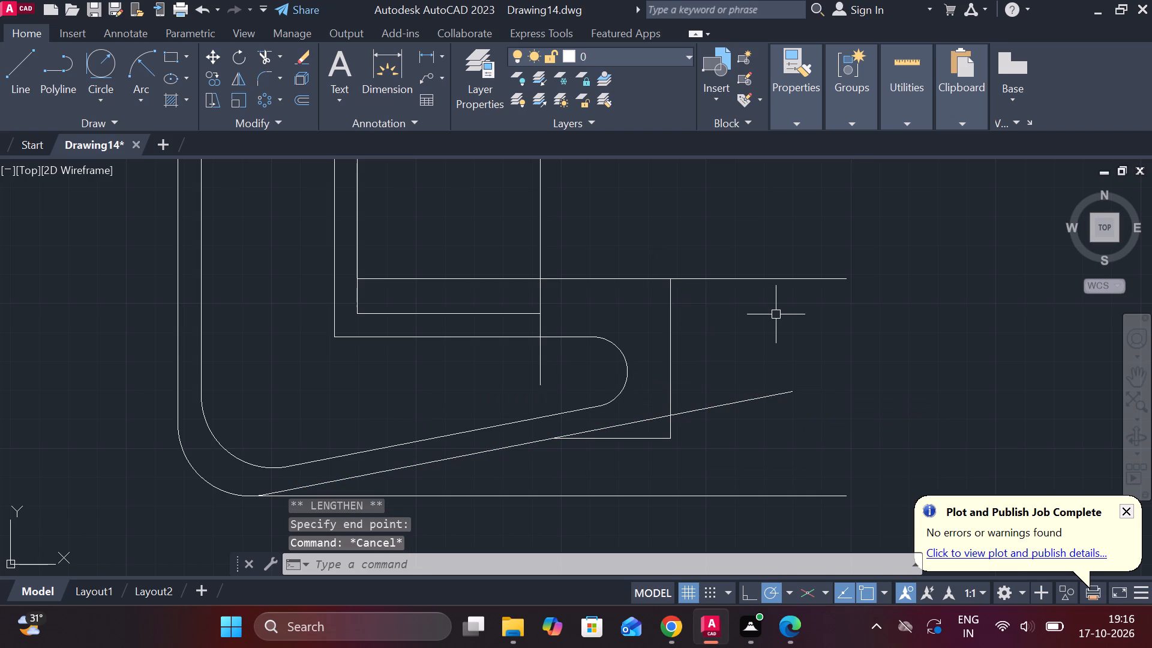
Fillet the vertical tip line with the lengthened outer sloped line at radius 25.
{"action": "type", "text": "F R"}
{"action": "key", "text": "space"}
{"action": "key", "text": "space"}
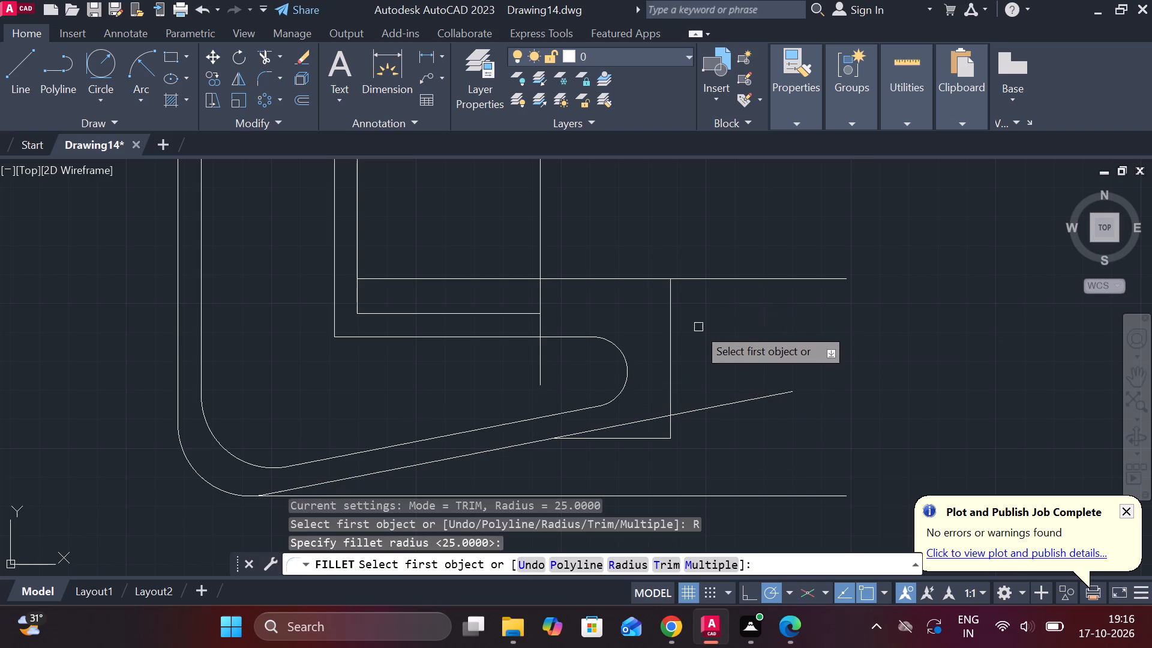
{"action": "left_click", "coordinate": [674, 316]}
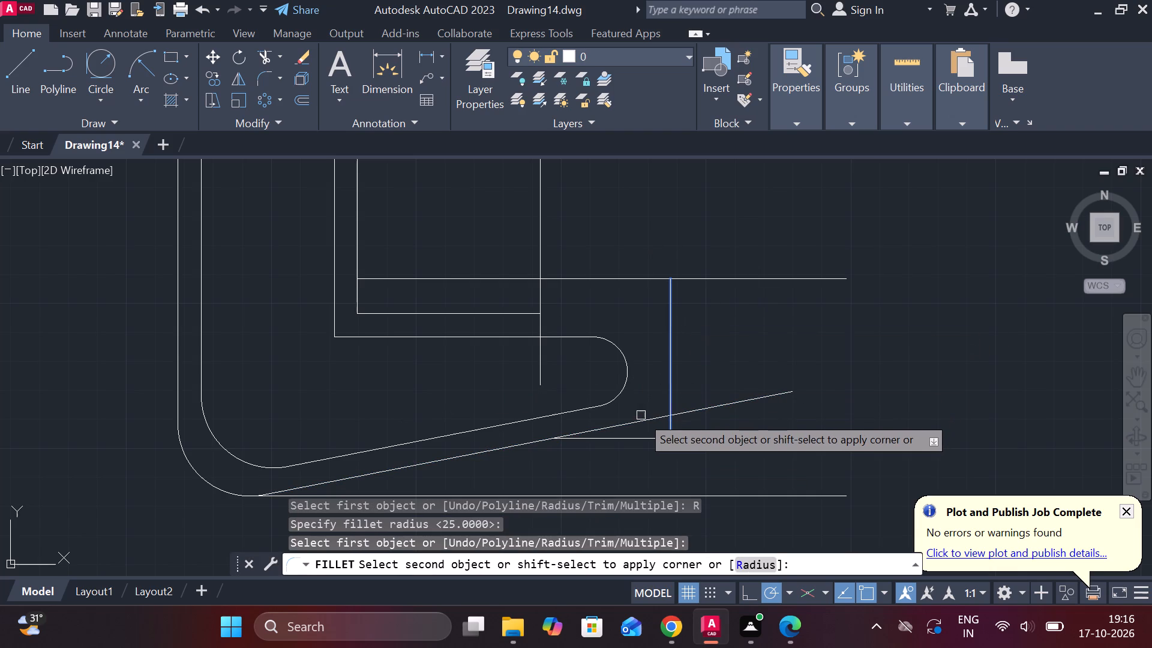
{"action": "left_click", "coordinate": [640, 422]}
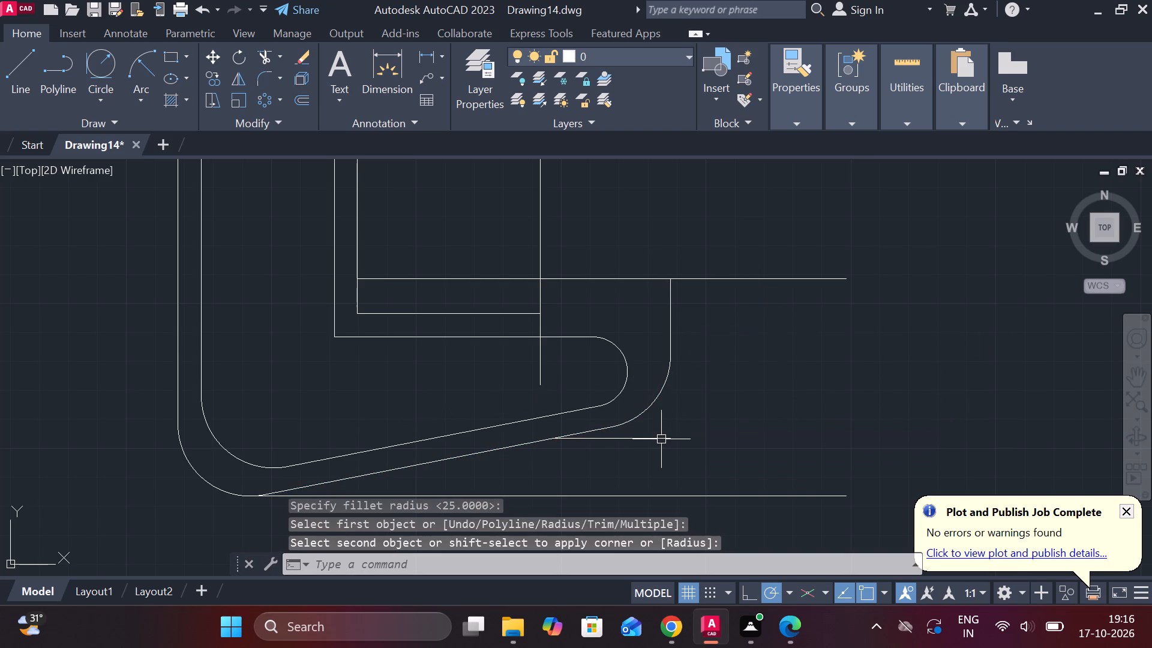
Stretch the short horizontal line at the lower arm's outer slope outward to about the end of the bottom horizontal line.
{"action": "scroll", "coordinate": [740, 422], "scroll_direction": "down", "scroll_amount": 1}
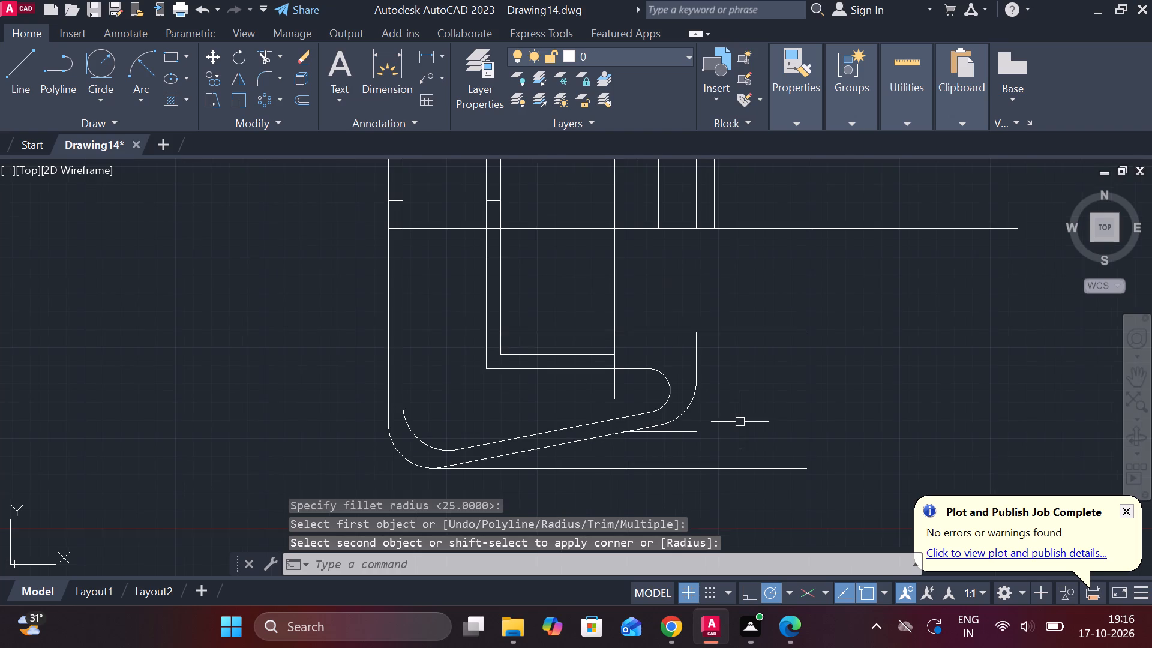
{"action": "middle_click_drag", "start_coordinate": [740, 422], "coordinate": [716, 421]}
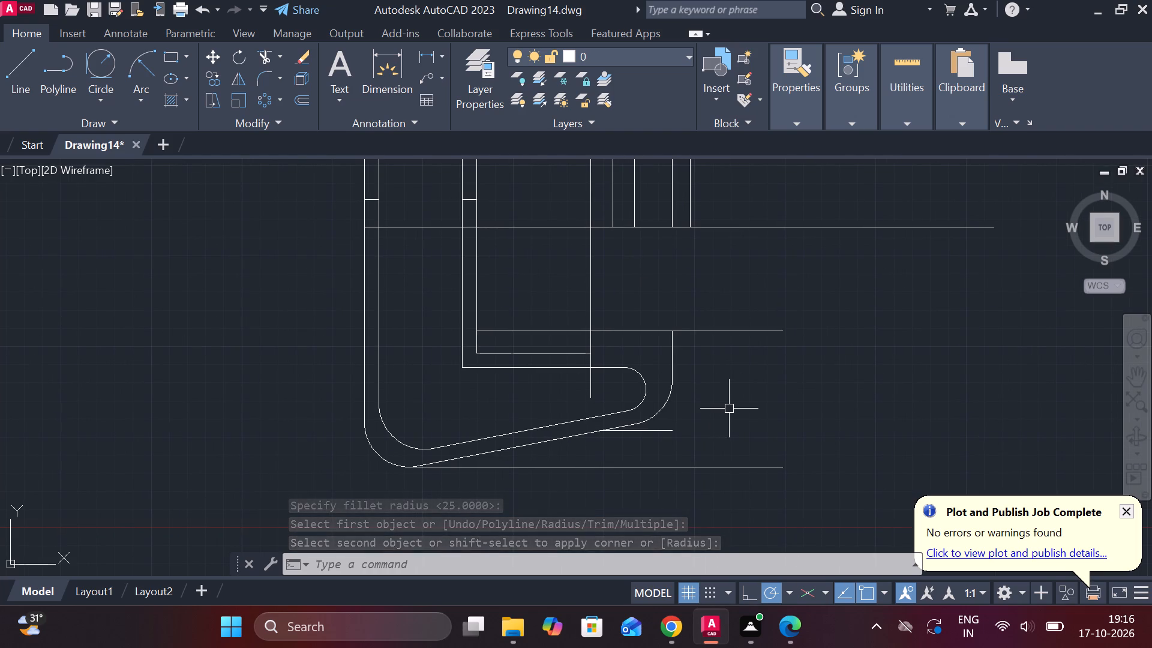
{"action": "left_click", "coordinate": [670, 433]}
{"action": "left_click", "coordinate": [673, 433]}
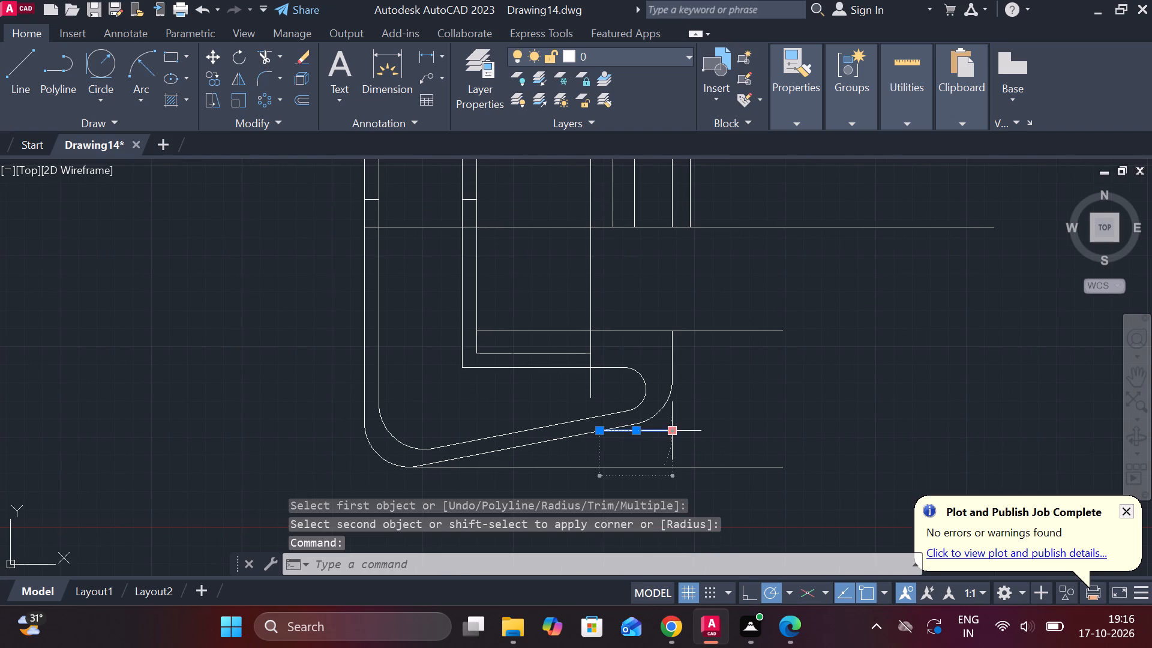
{"action": "left_click", "coordinate": [782, 424]}
{"action": "key", "text": "Escape"}
{"action": "middle_click_drag", "start_coordinate": [739, 395], "coordinate": [733, 395]}
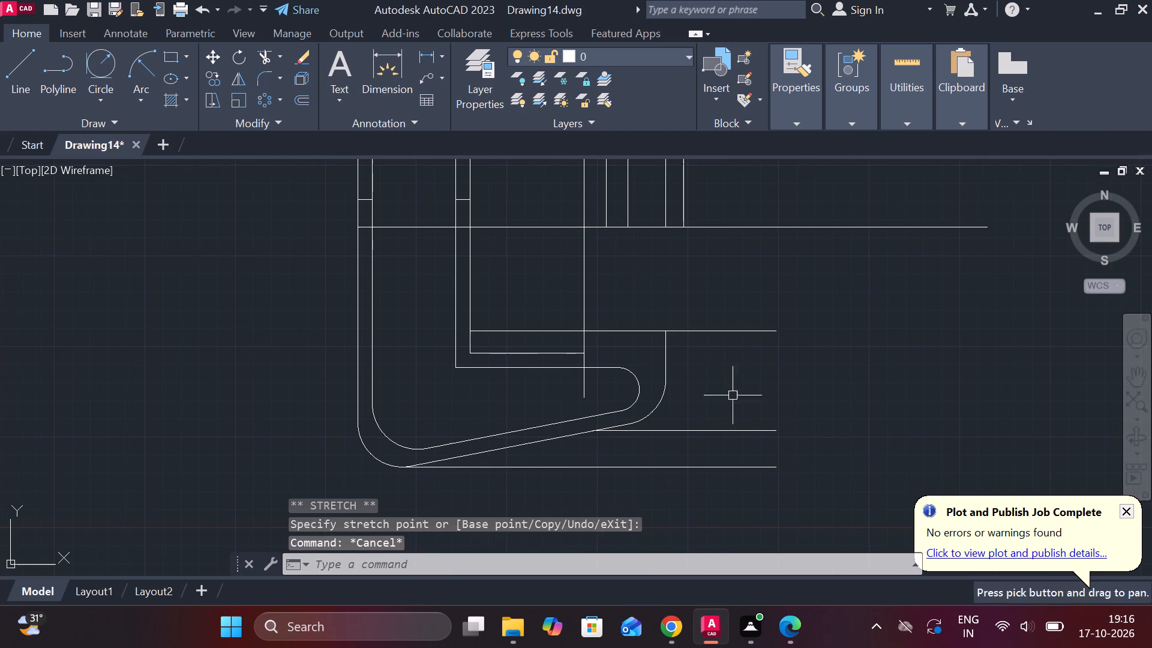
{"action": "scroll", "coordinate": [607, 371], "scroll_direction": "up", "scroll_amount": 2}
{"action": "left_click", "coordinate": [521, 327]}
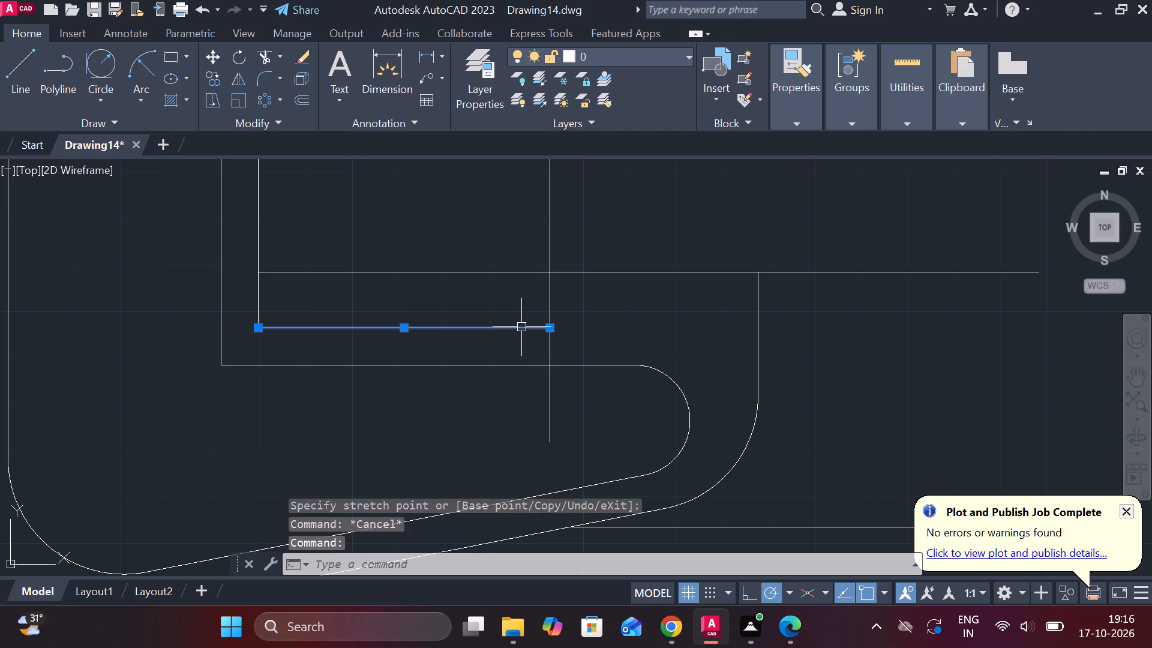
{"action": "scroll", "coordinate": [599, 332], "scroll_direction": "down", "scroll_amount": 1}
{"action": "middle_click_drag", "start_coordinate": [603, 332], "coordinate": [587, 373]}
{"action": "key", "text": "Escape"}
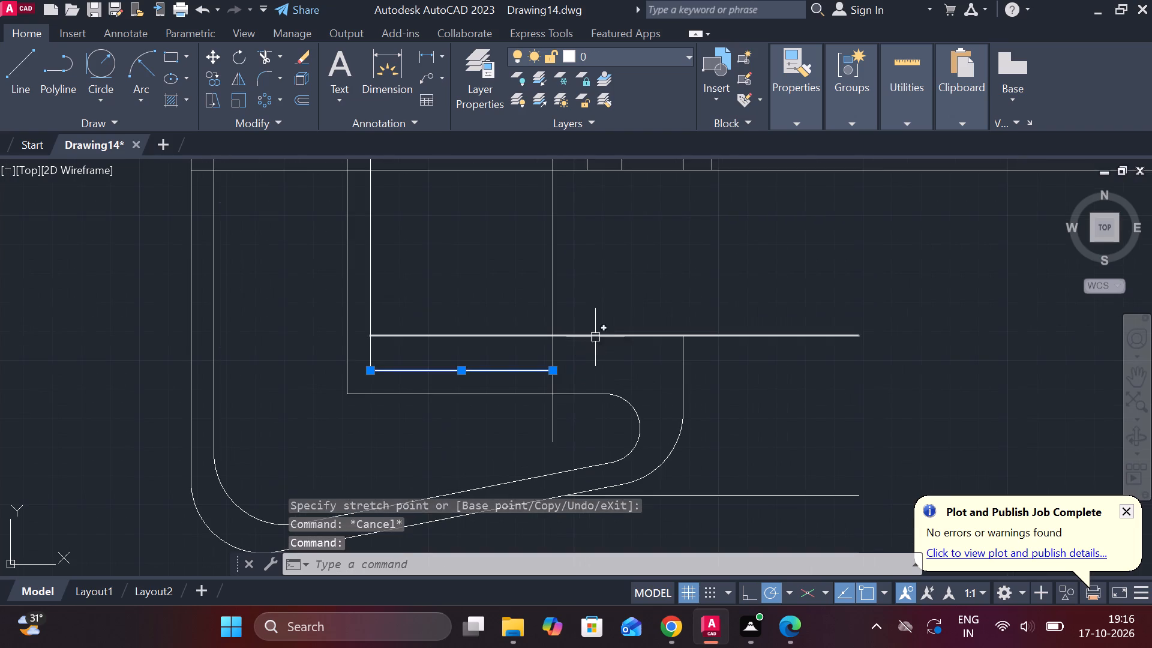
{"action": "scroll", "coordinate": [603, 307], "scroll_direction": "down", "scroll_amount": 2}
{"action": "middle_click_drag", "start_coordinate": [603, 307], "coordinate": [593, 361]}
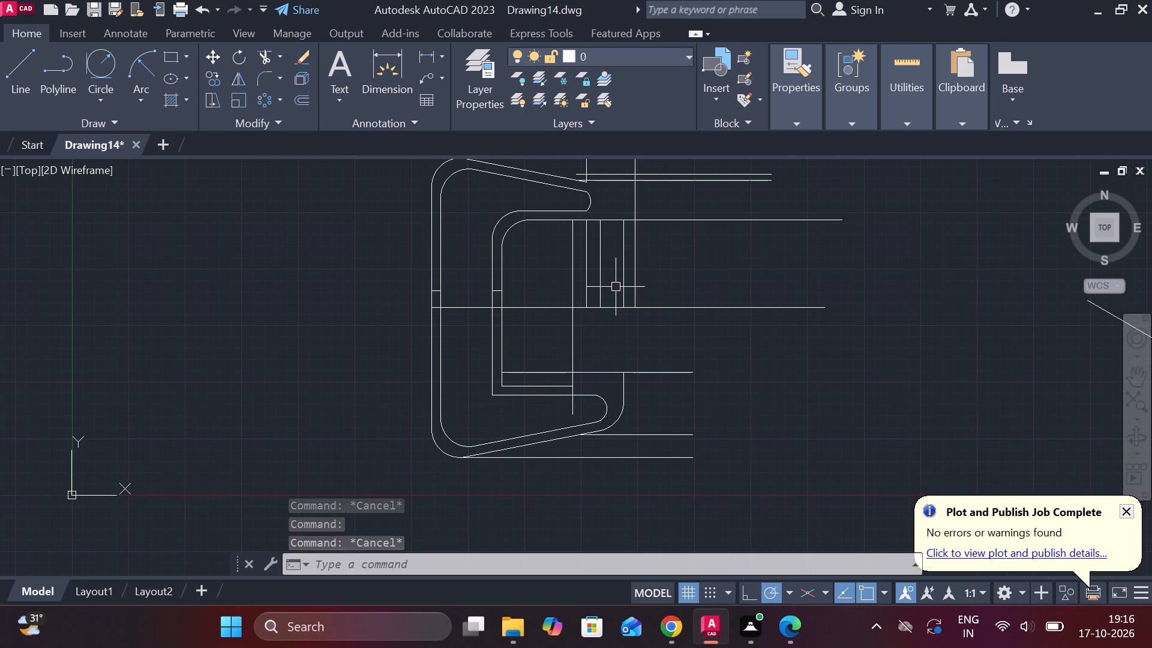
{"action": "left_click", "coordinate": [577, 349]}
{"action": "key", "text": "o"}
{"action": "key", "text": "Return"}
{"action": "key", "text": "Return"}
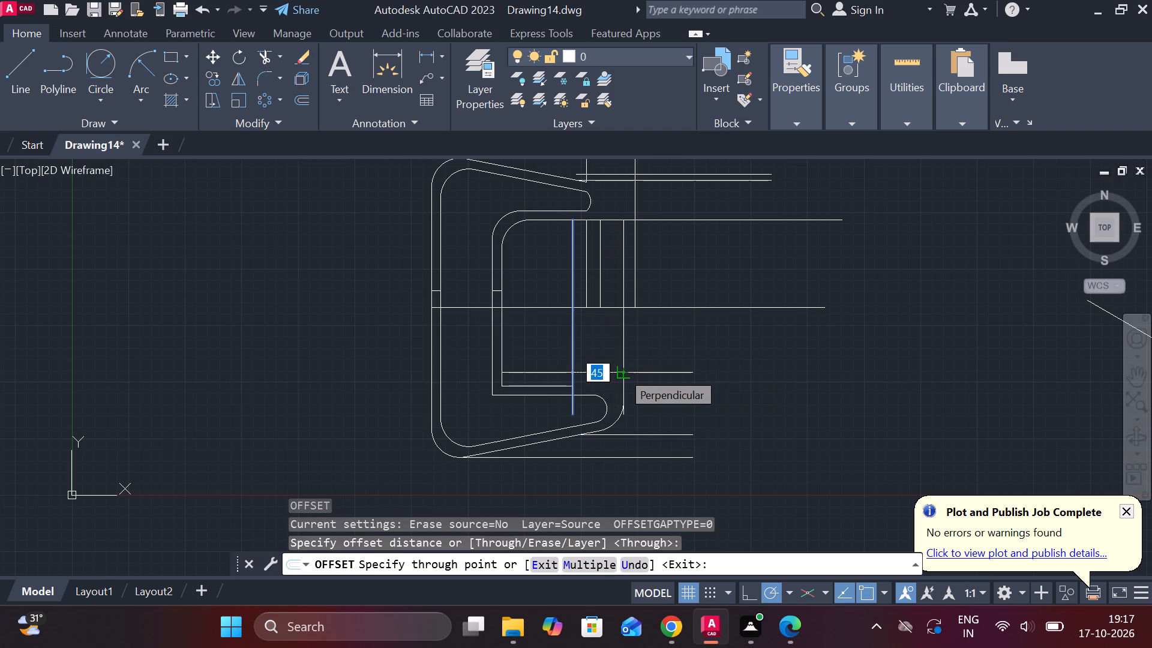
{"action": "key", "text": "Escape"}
Trim the inner vertical construction line between the horizontal centre line and the horizontal line above the lower arm.
{"action": "scroll", "coordinate": [574, 395], "scroll_direction": "up", "scroll_amount": 2}
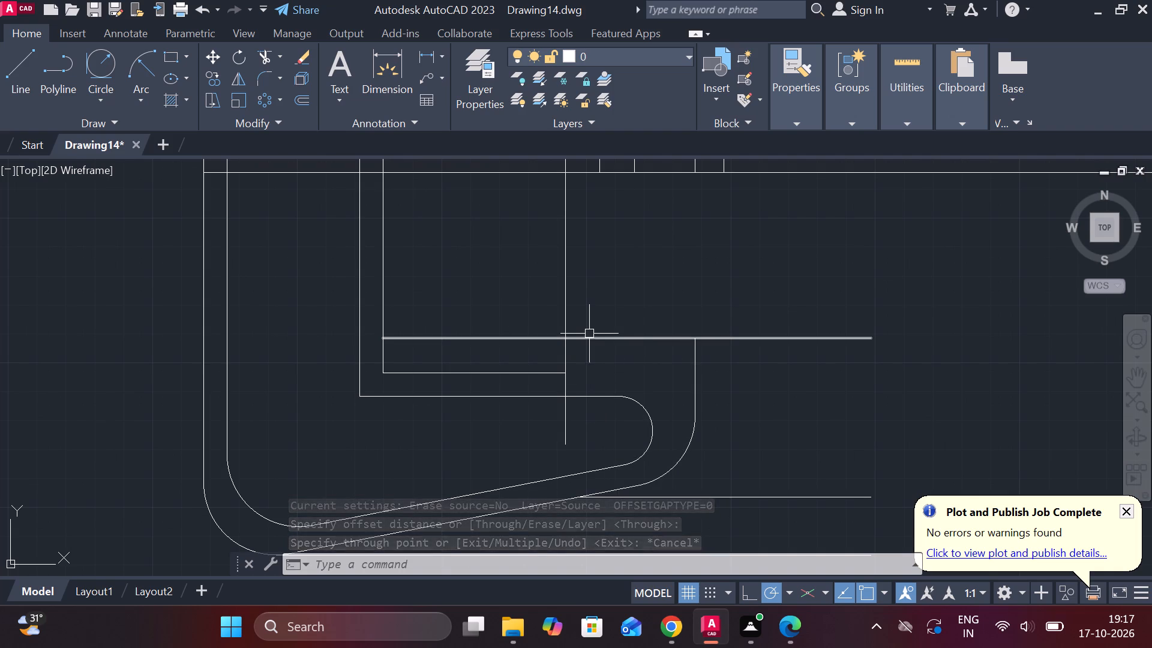
{"action": "type", "text": "TR"}
{"action": "key", "text": "space"}
{"action": "left_click_drag", "start_coordinate": [587, 308], "coordinate": [559, 298]}
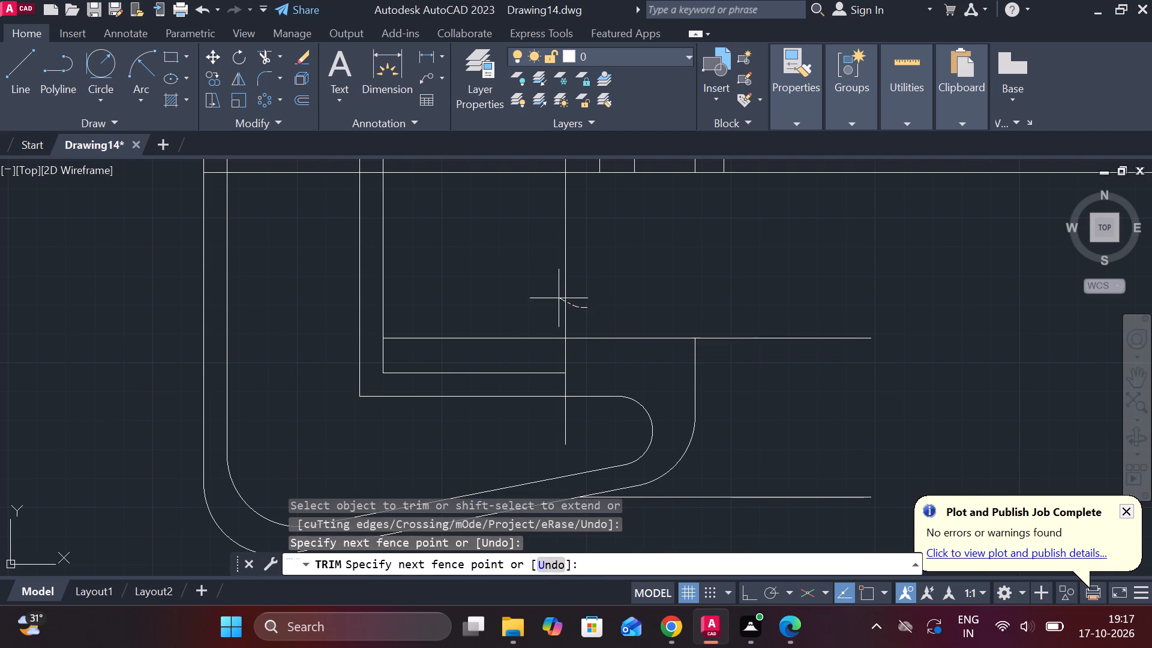
{"action": "left_click_drag", "start_coordinate": [559, 298], "coordinate": [538, 280]}
{"action": "key", "text": "Escape"}
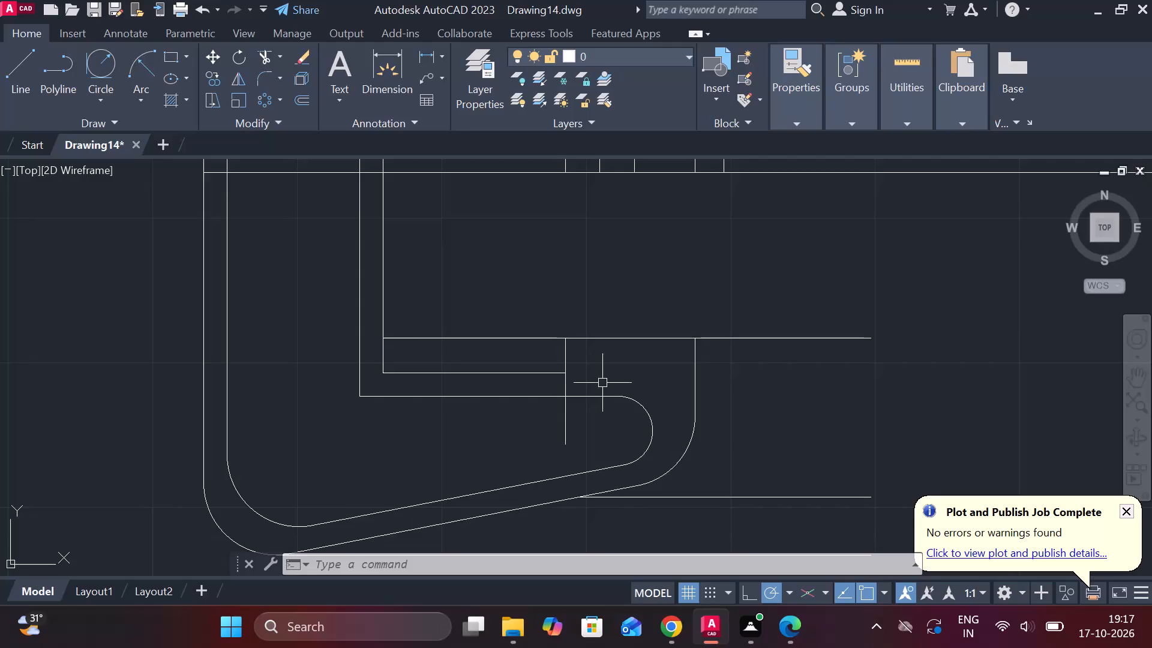
Trim the inner vertical line below the arm's upper edge and the raised horizontal line on both sides of the arm-tip step.
{"action": "type", "text": "TR"}
{"action": "key", "text": "space"}
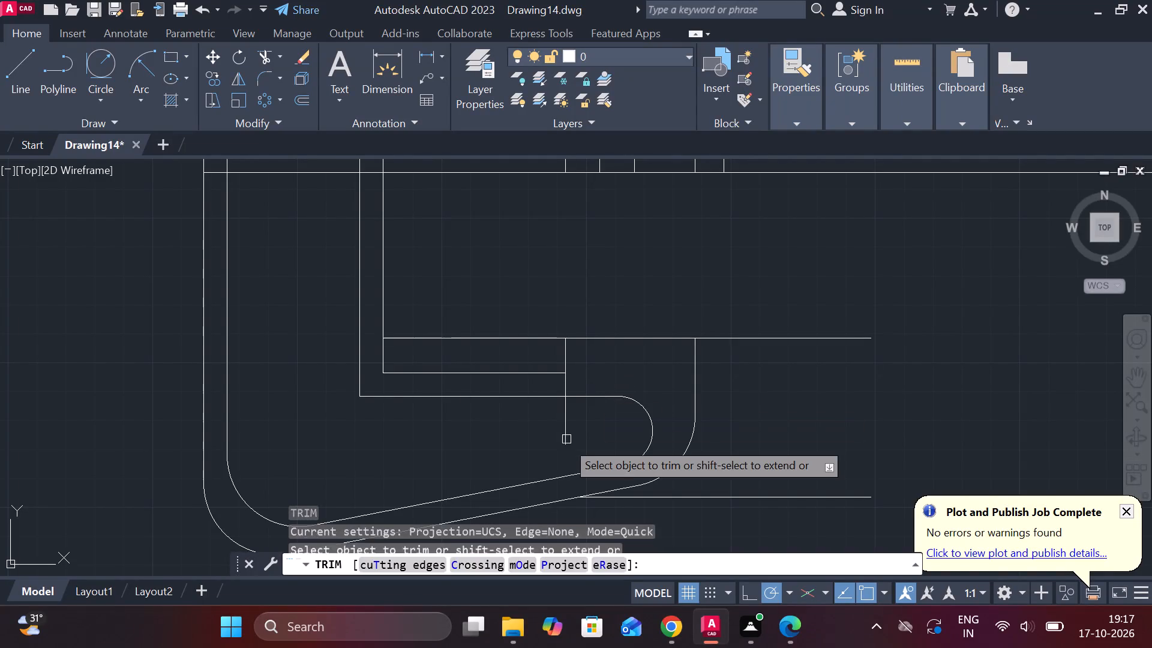
{"action": "left_click", "coordinate": [558, 442]}
{"action": "left_click", "coordinate": [570, 428]}
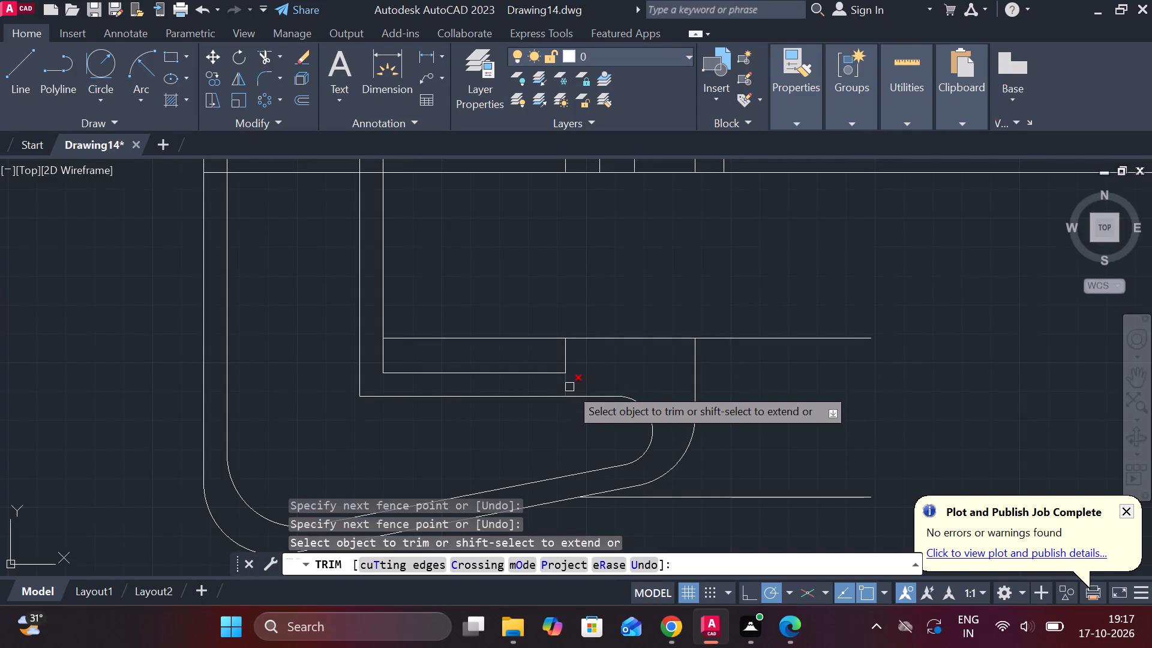
{"action": "left_click", "coordinate": [569, 387]}
{"action": "left_click", "coordinate": [505, 342]}
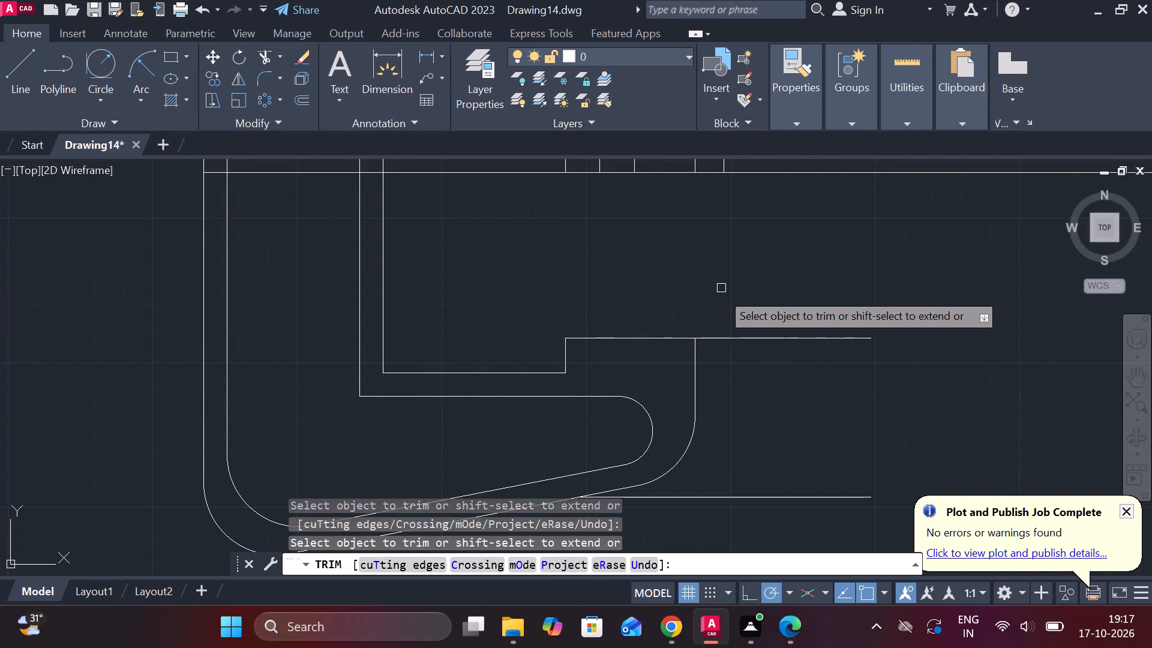
{"action": "left_click", "coordinate": [730, 341]}
{"action": "middle_click_drag", "start_coordinate": [736, 349], "coordinate": [745, 352]}
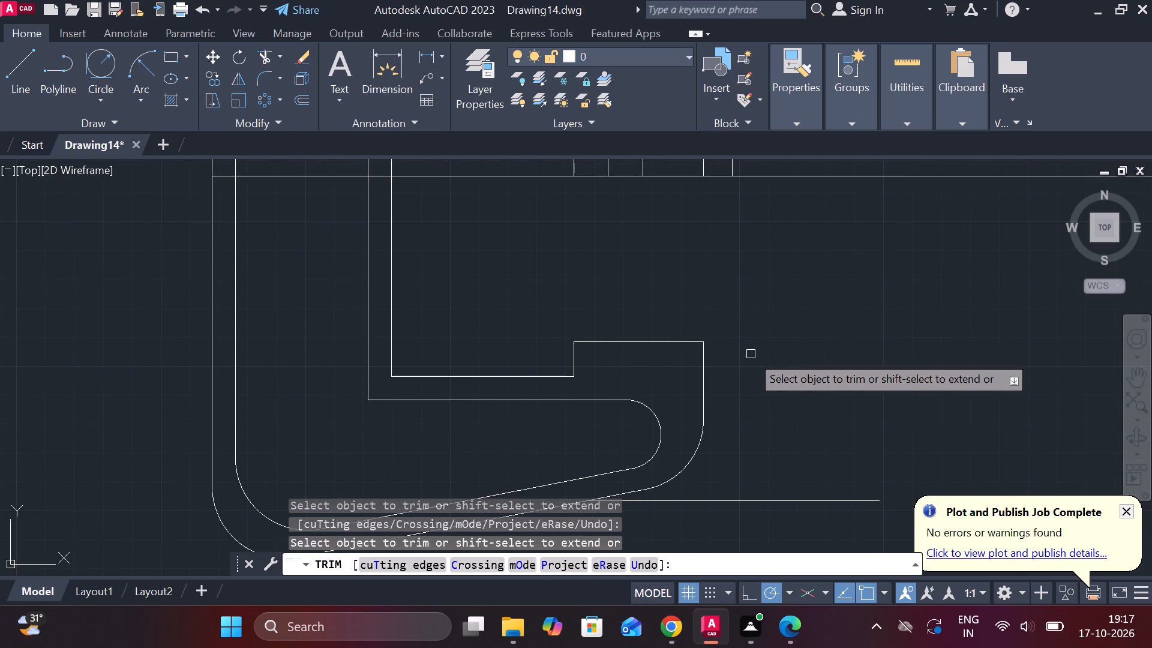
{"action": "scroll", "coordinate": [593, 383], "scroll_direction": "up", "scroll_amount": 1}
{"action": "key", "text": "grave"}
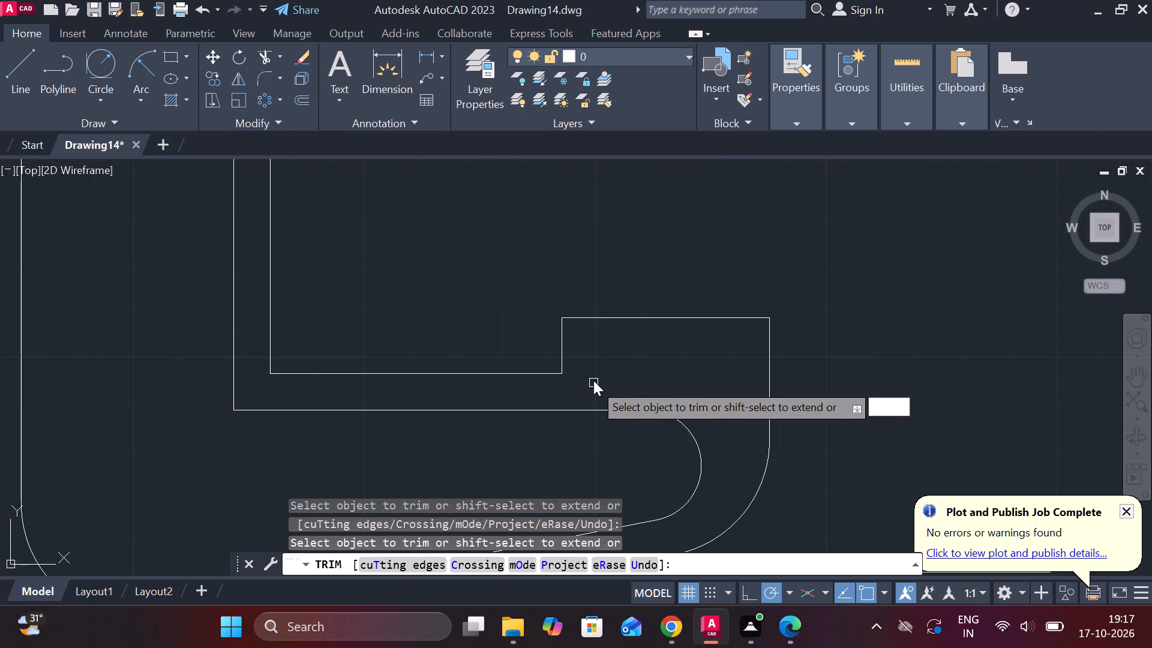
{"action": "key", "text": "Escape"}
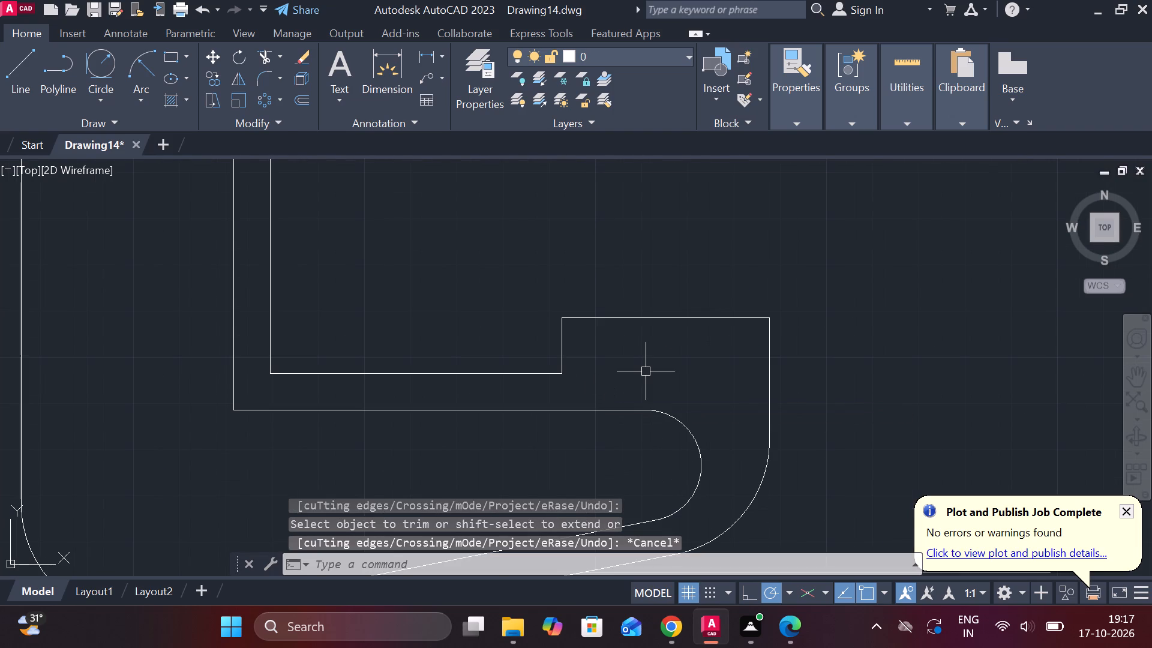
Draw a radius 12 circle tangent to the lower arm's upper edge and the short vertical step line.
{"action": "left_click", "coordinate": [91, 78]}
{"action": "left_click", "coordinate": [528, 380]}
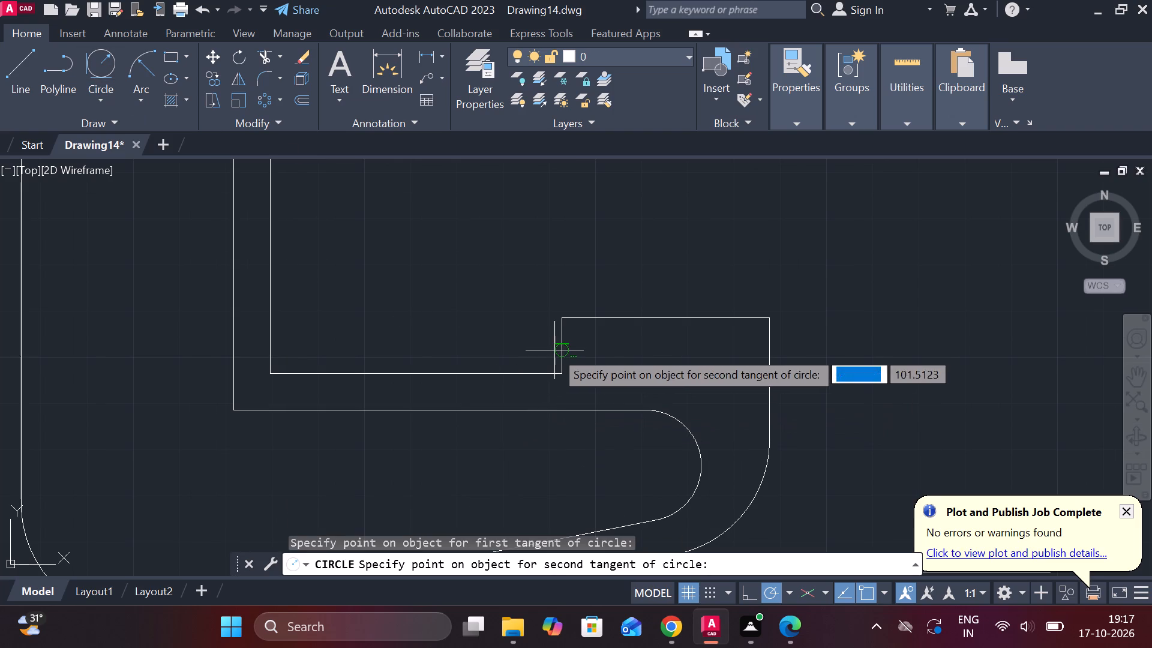
{"action": "left_click", "coordinate": [554, 350]}
{"action": "key", "text": "Return"}
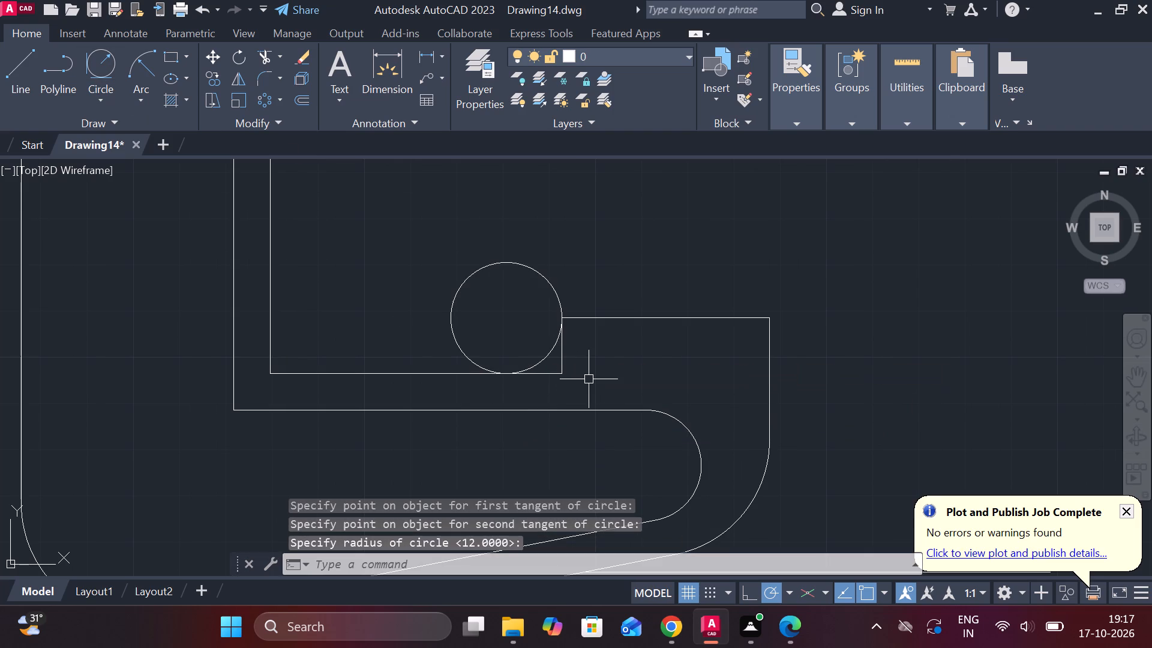
Trim the tangent circle to its concave corner arc and remove the square corner's horizontal and vertical leftovers.
{"action": "type", "text": "TR"}
{"action": "key", "text": "space"}
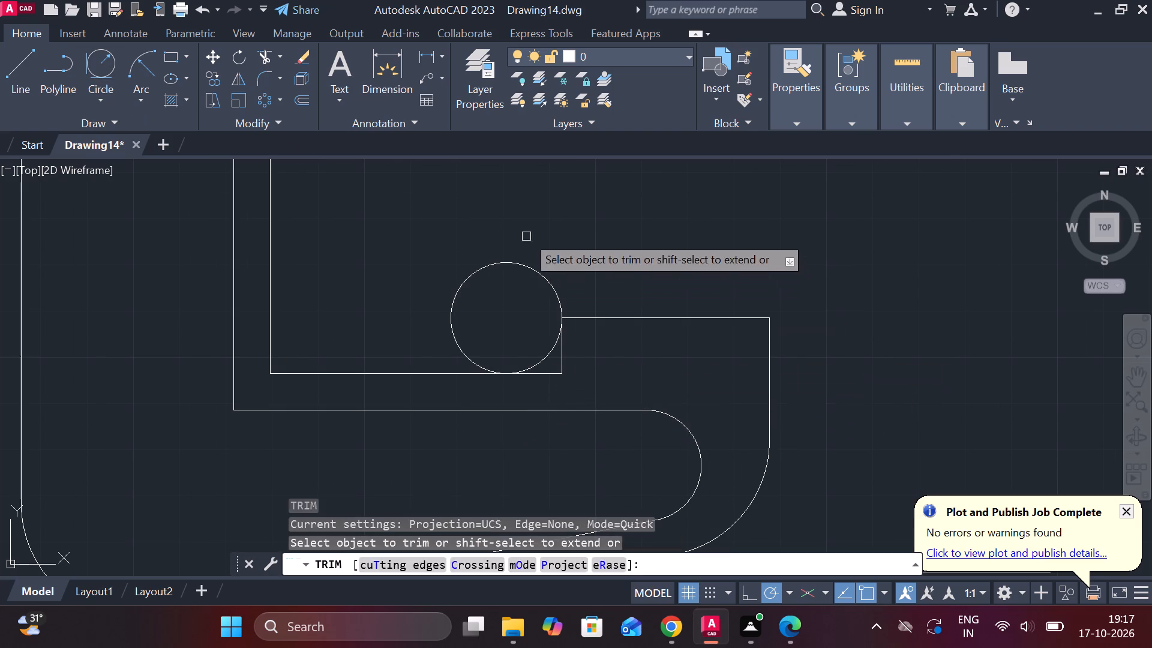
{"action": "left_click_drag", "start_coordinate": [526, 233], "coordinate": [532, 300]}
{"action": "left_click", "coordinate": [545, 373]}
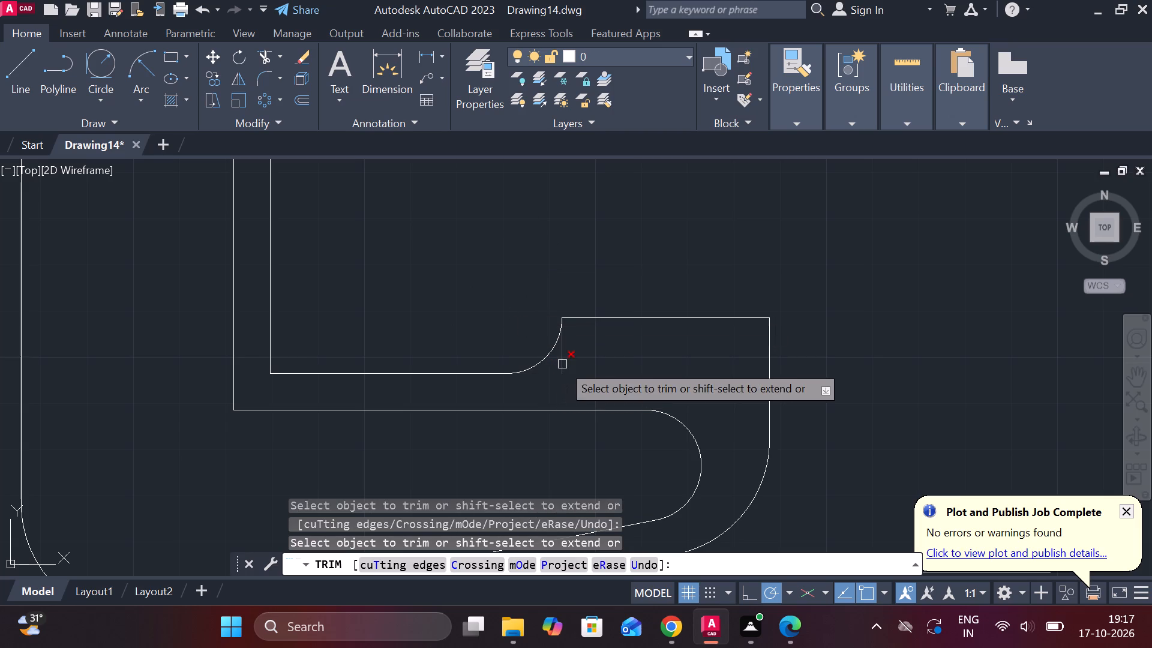
{"action": "left_click", "coordinate": [562, 364]}
Trim away the two short horizontal segments crossing the outer and inner vertical walls just above the centre line.
{"action": "scroll", "coordinate": [730, 361], "scroll_direction": "down", "scroll_amount": 2}
{"action": "middle_click_drag", "start_coordinate": [811, 361], "coordinate": [755, 358]}
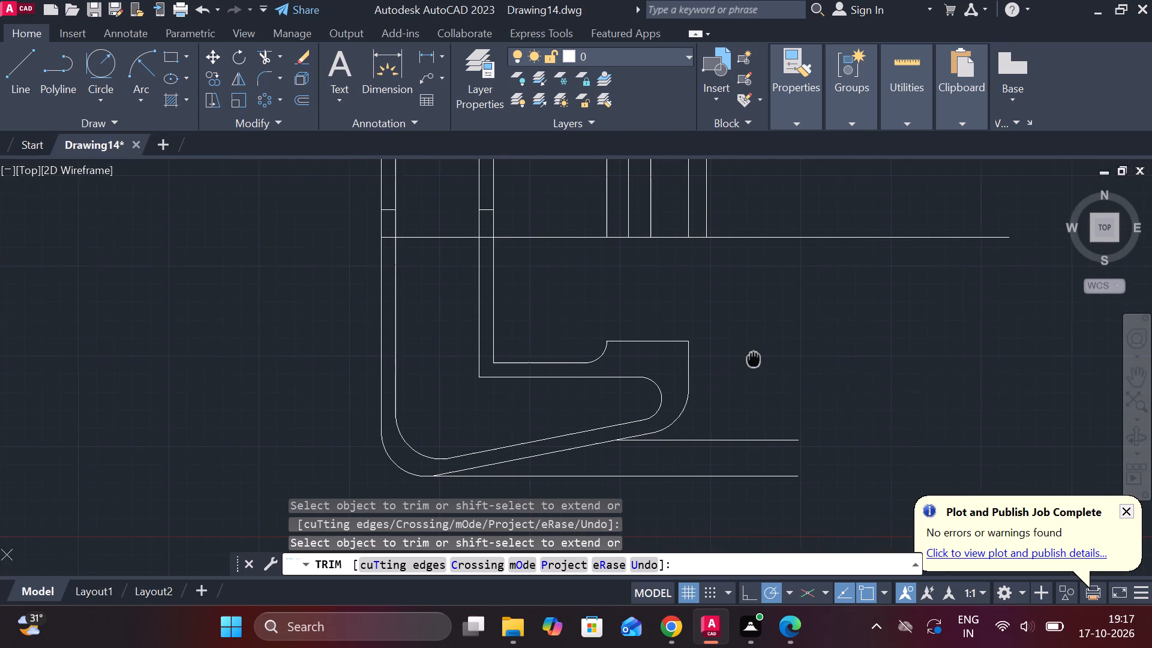
{"action": "middle_click_drag", "start_coordinate": [733, 376], "coordinate": [710, 334]}
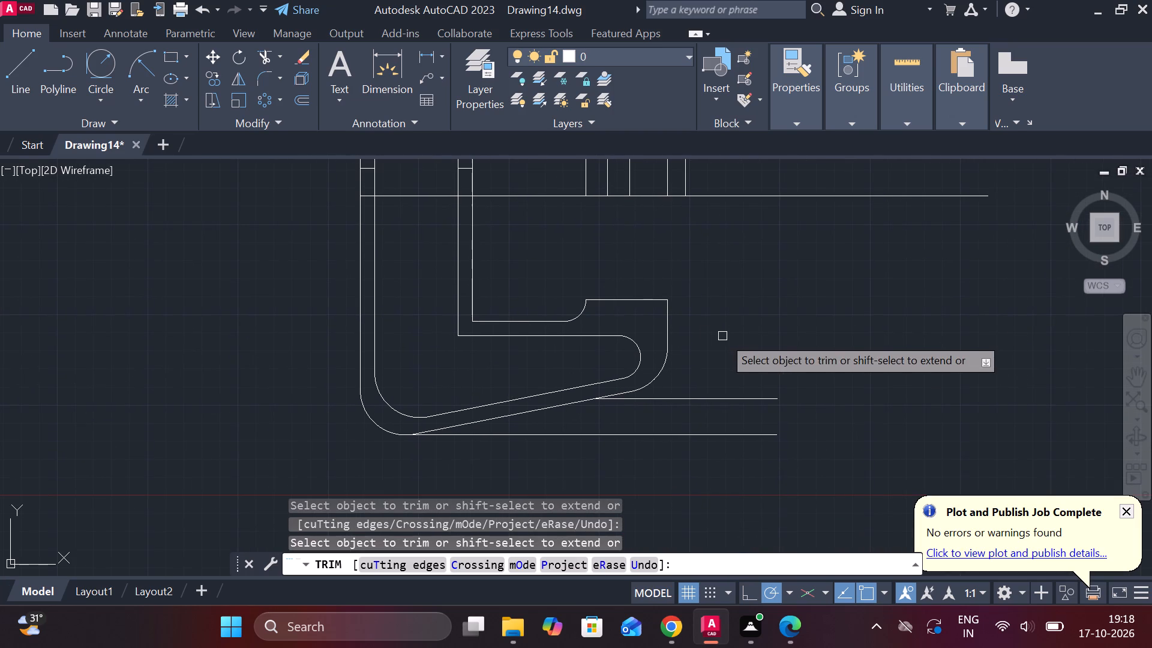
{"action": "middle_click_drag", "start_coordinate": [731, 338], "coordinate": [728, 400]}
{"action": "scroll", "coordinate": [734, 380], "scroll_direction": "down", "scroll_amount": 1}
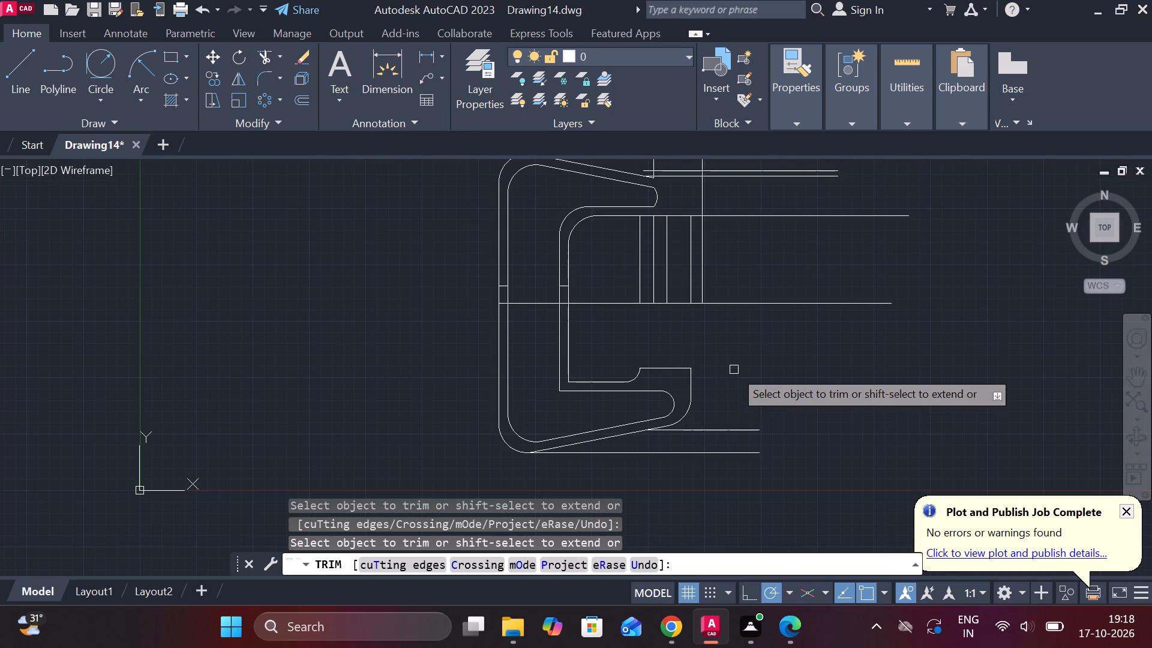
{"action": "middle_click_drag", "start_coordinate": [734, 370], "coordinate": [733, 398]}
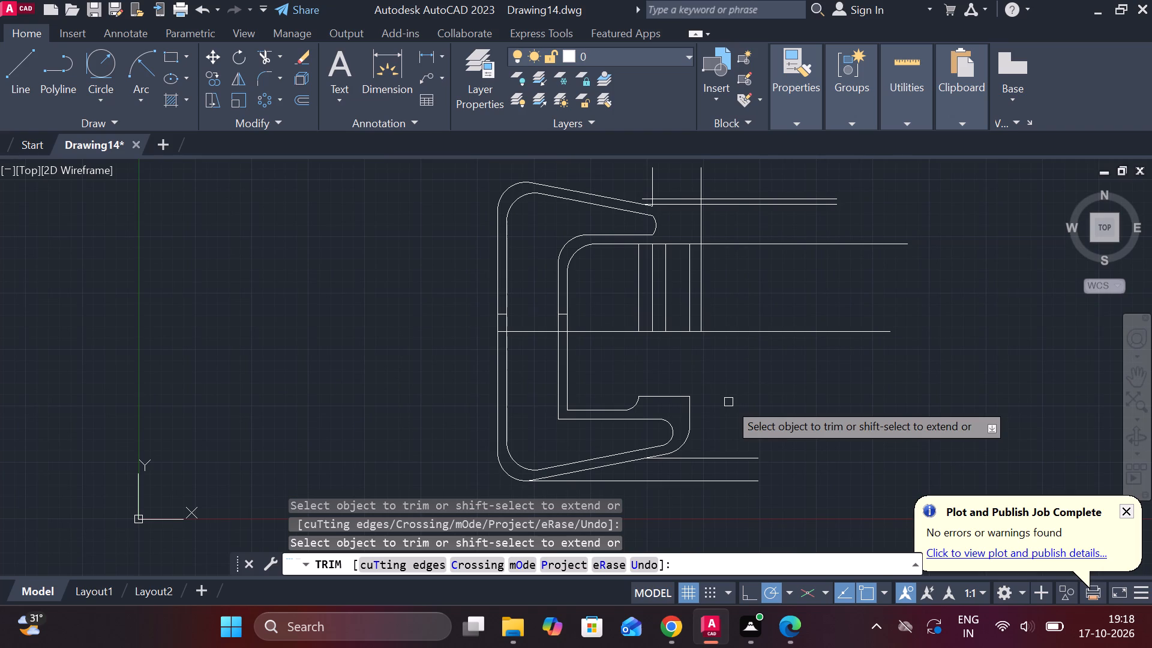
{"action": "middle_click_drag", "start_coordinate": [740, 419], "coordinate": [719, 419]}
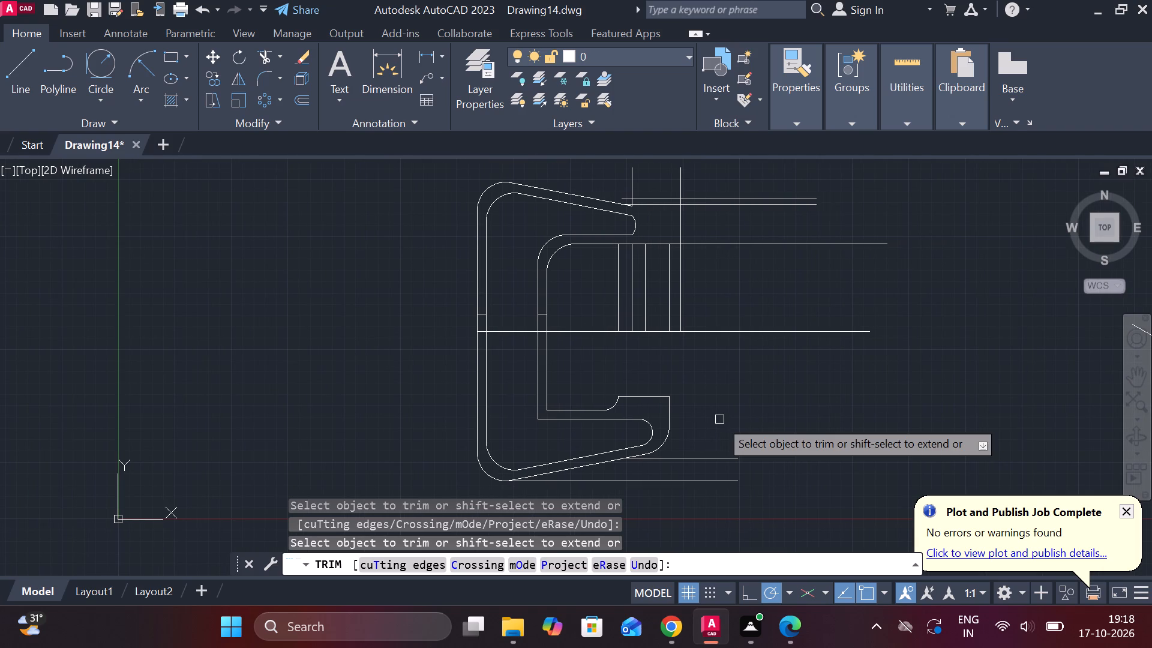
{"action": "middle_click_drag", "start_coordinate": [727, 418], "coordinate": [746, 421]}
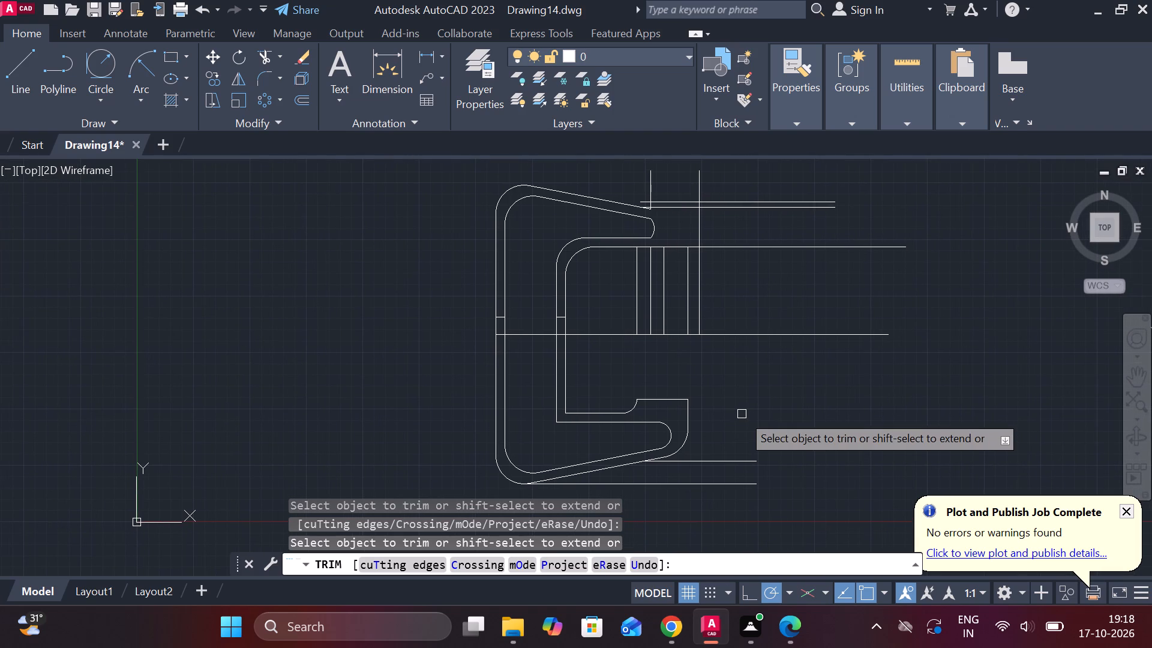
{"action": "middle_click_drag", "start_coordinate": [745, 411], "coordinate": [749, 411]}
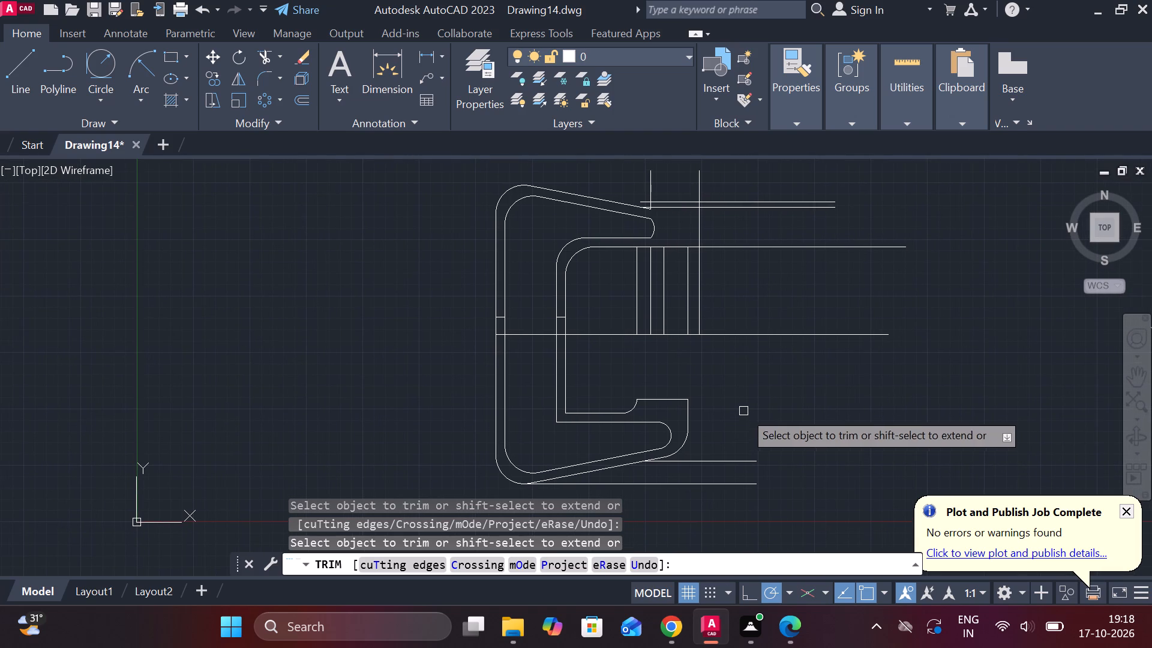
{"action": "middle_click_drag", "start_coordinate": [749, 411], "coordinate": [766, 460]}
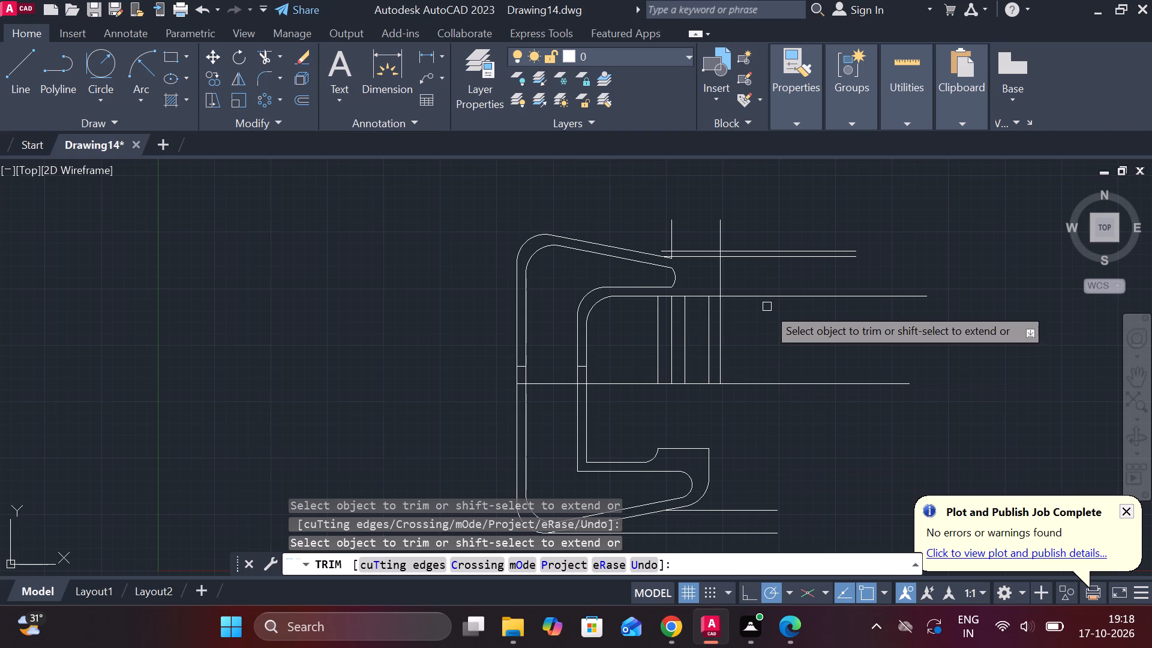
{"action": "scroll", "coordinate": [574, 373], "scroll_direction": "up", "scroll_amount": 3}
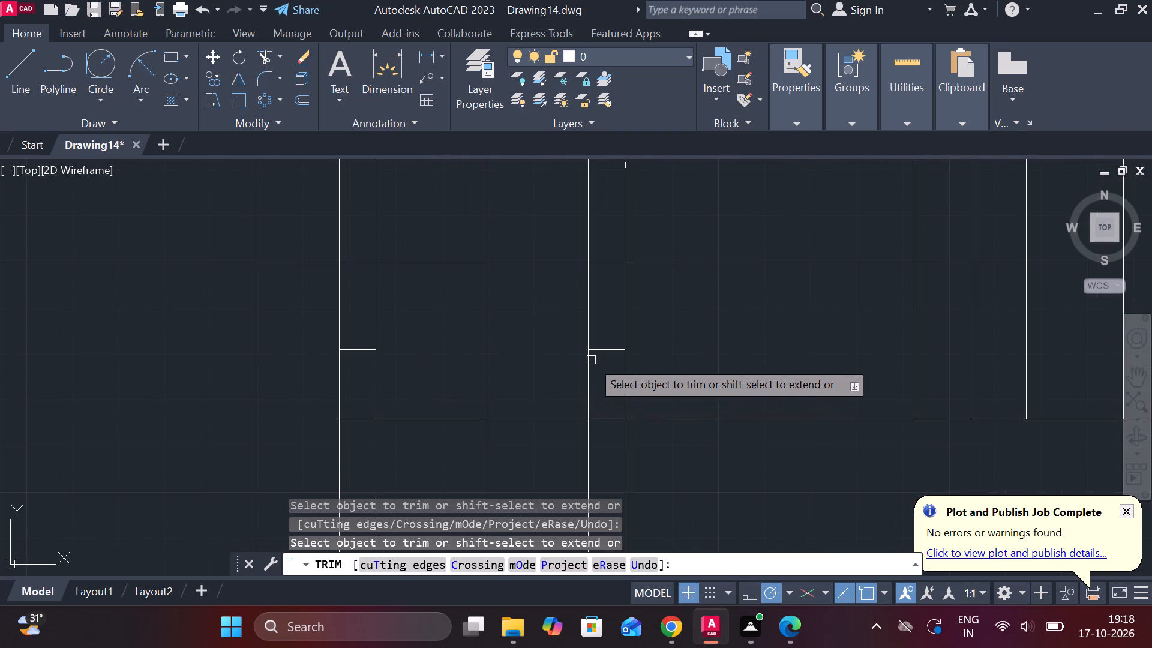
{"action": "left_click", "coordinate": [606, 347]}
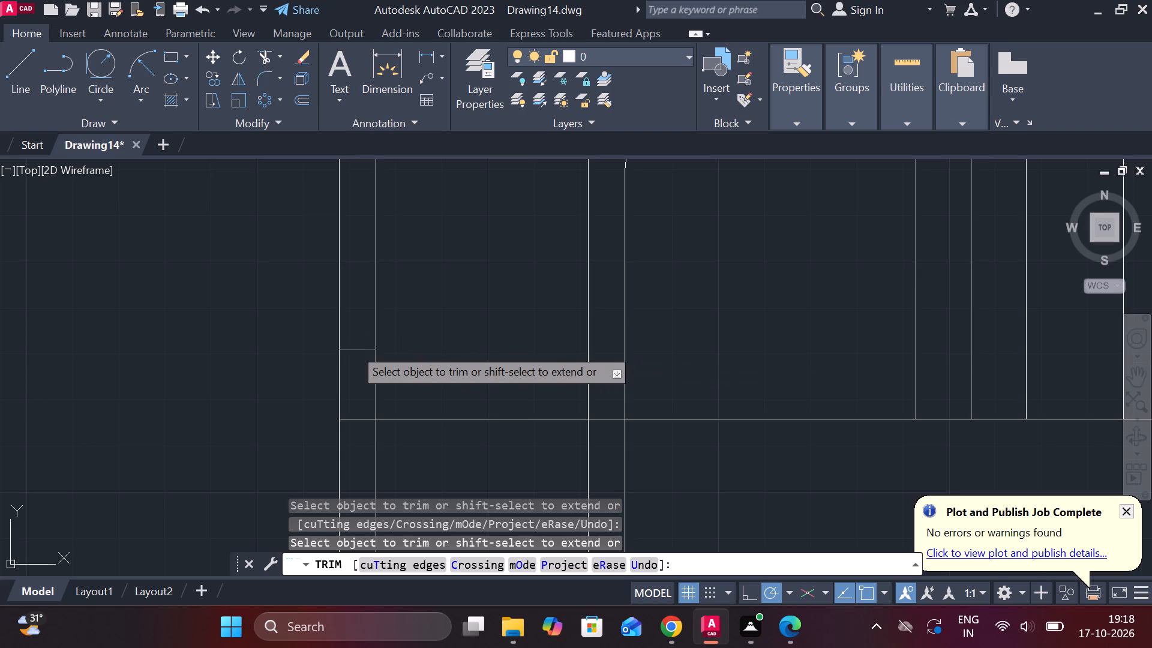
{"action": "left_click", "coordinate": [353, 347]}
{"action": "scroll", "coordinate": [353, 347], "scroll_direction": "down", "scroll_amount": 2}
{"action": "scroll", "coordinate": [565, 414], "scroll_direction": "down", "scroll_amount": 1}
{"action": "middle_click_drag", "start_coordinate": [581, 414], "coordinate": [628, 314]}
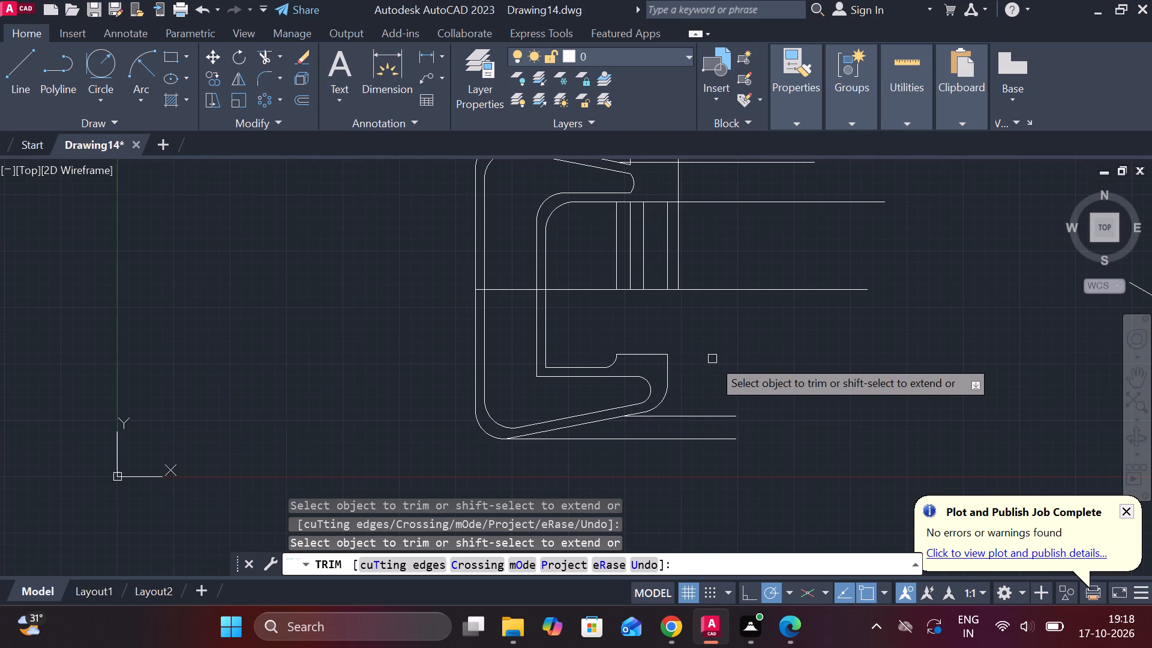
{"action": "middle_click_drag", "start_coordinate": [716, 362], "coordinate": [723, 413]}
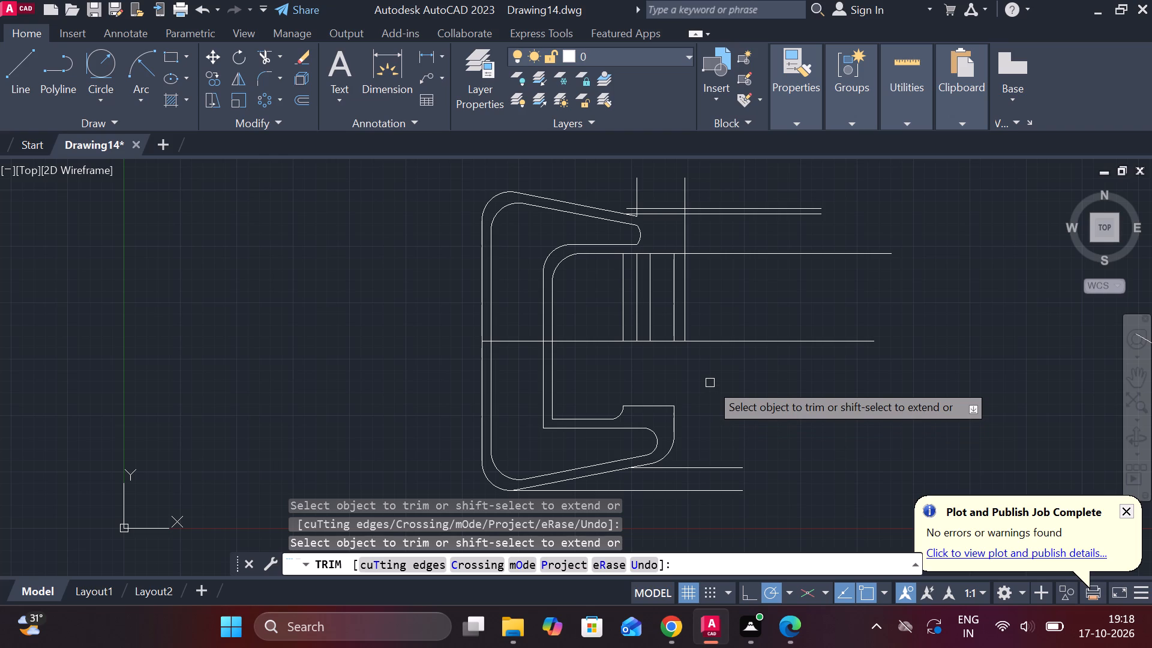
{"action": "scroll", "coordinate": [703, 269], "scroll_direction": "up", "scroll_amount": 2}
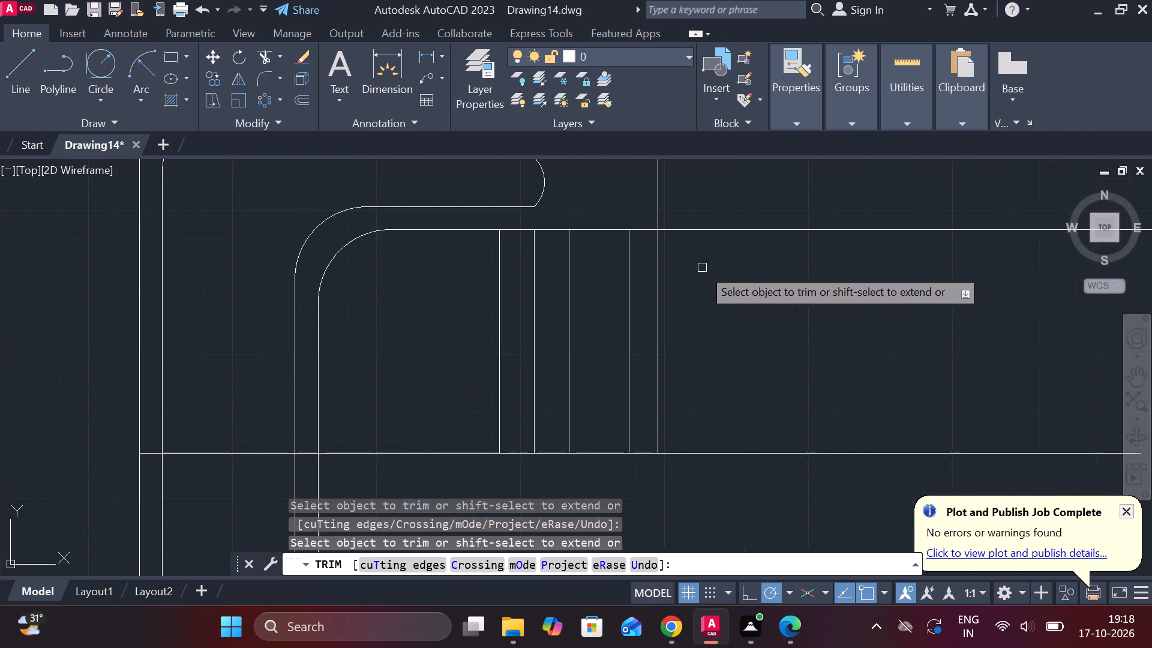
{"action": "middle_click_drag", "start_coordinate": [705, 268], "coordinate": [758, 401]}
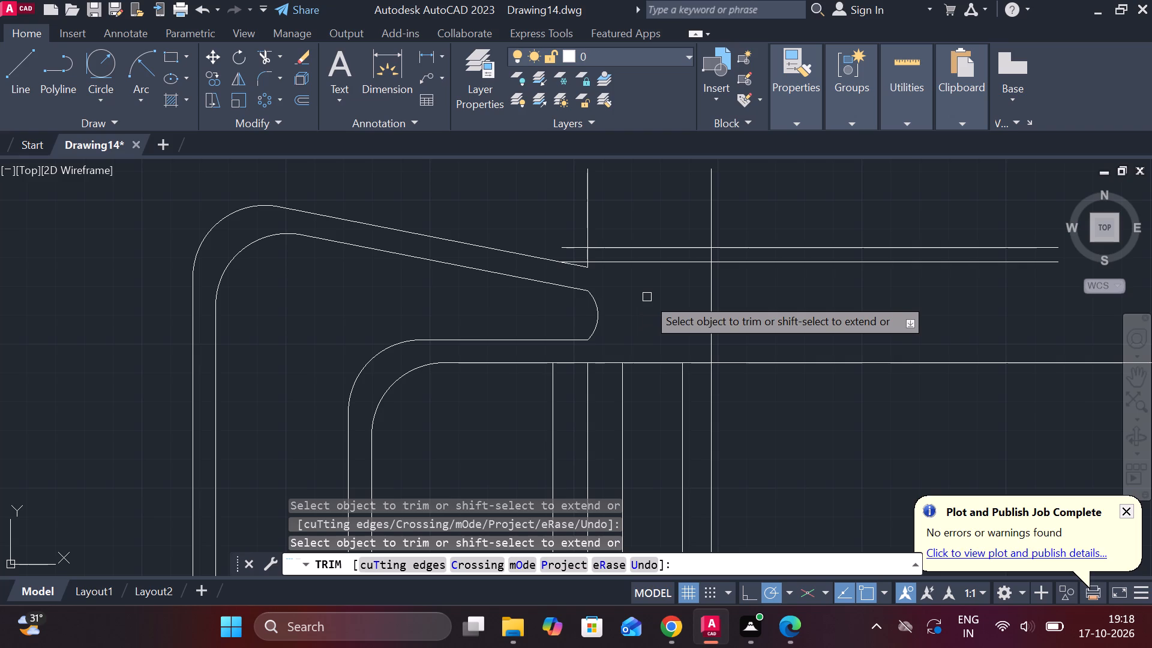
Stretch the upper horizontal line's end horizontally past the upper arm's sloped outer edge and trim the excess back to that edge.
{"action": "key", "text": "Escape"}
{"action": "left_click", "coordinate": [644, 280]}
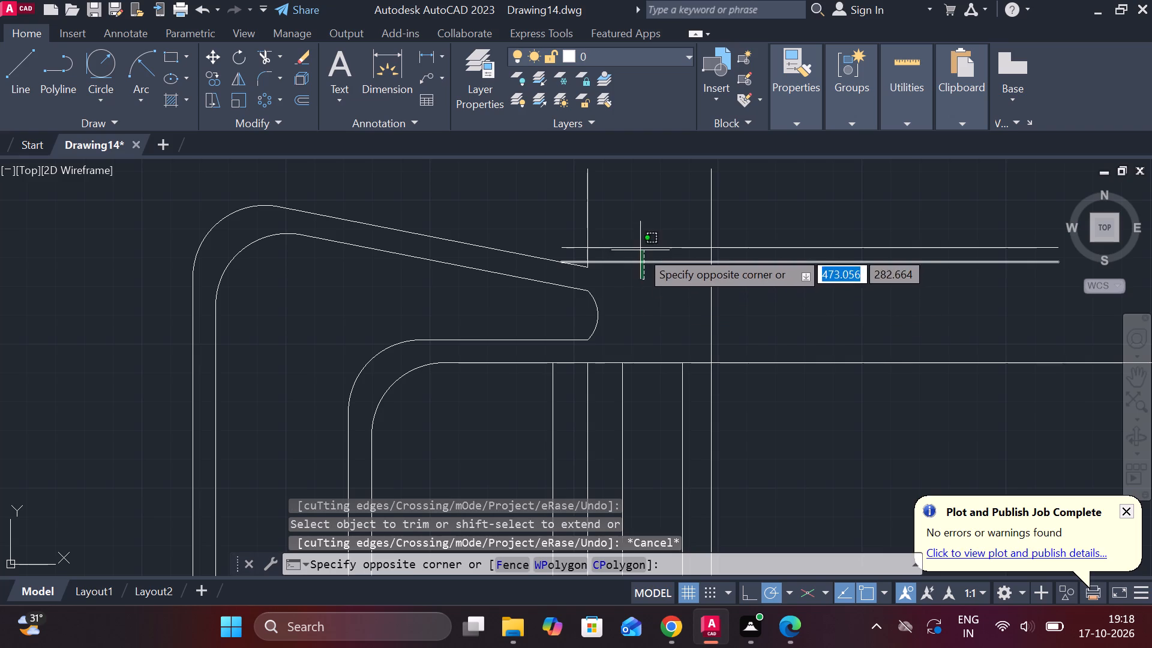
{"action": "key", "text": "Escape"}
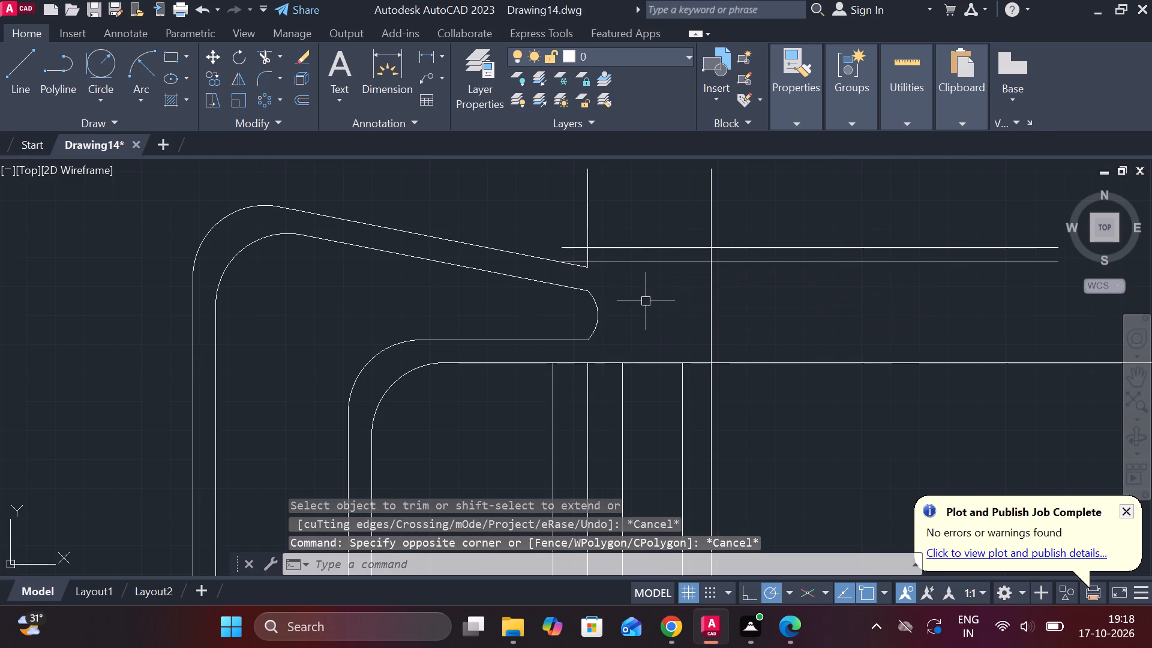
{"action": "left_click", "coordinate": [576, 251]}
{"action": "left_click", "coordinate": [564, 244]}
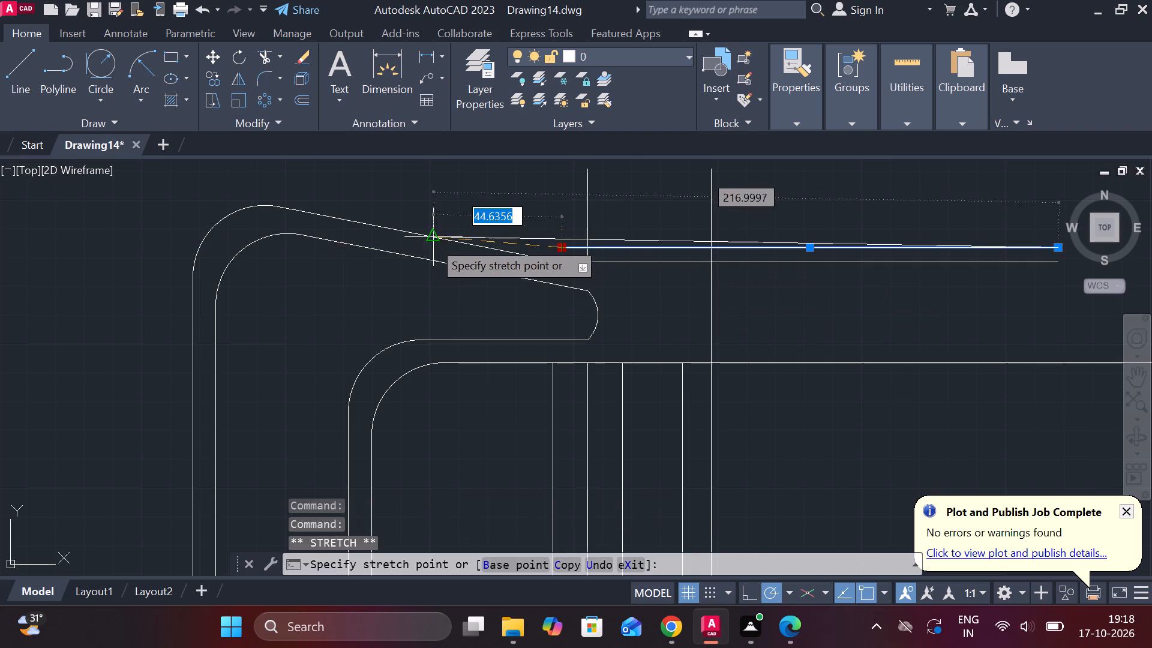
{"action": "scroll", "coordinate": [415, 247], "scroll_direction": "up", "scroll_amount": 2}
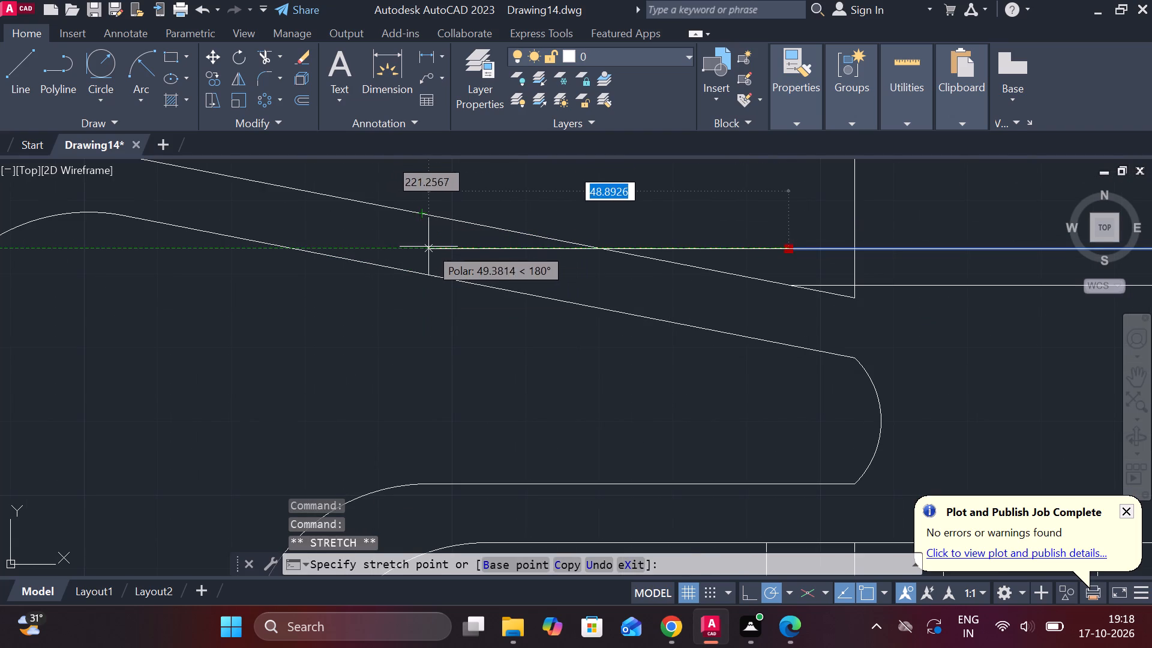
{"action": "left_click", "coordinate": [431, 247]}
{"action": "key", "text": "Escape"}
{"action": "type", "text": "TR"}
{"action": "key", "text": "space"}
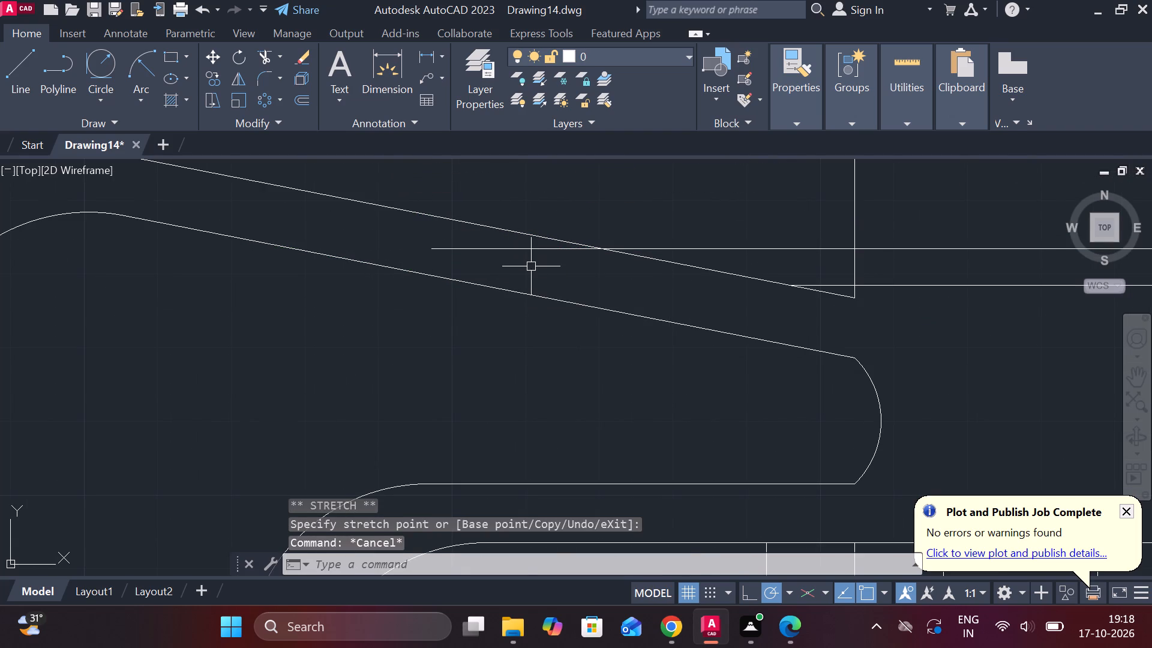
{"action": "left_click", "coordinate": [500, 250]}
Trim the ends of the upper arm's sloped outer edge and the vertical line that extend below the lower of the two horizontal lines.
{"action": "scroll", "coordinate": [500, 250], "scroll_direction": "down", "scroll_amount": 1}
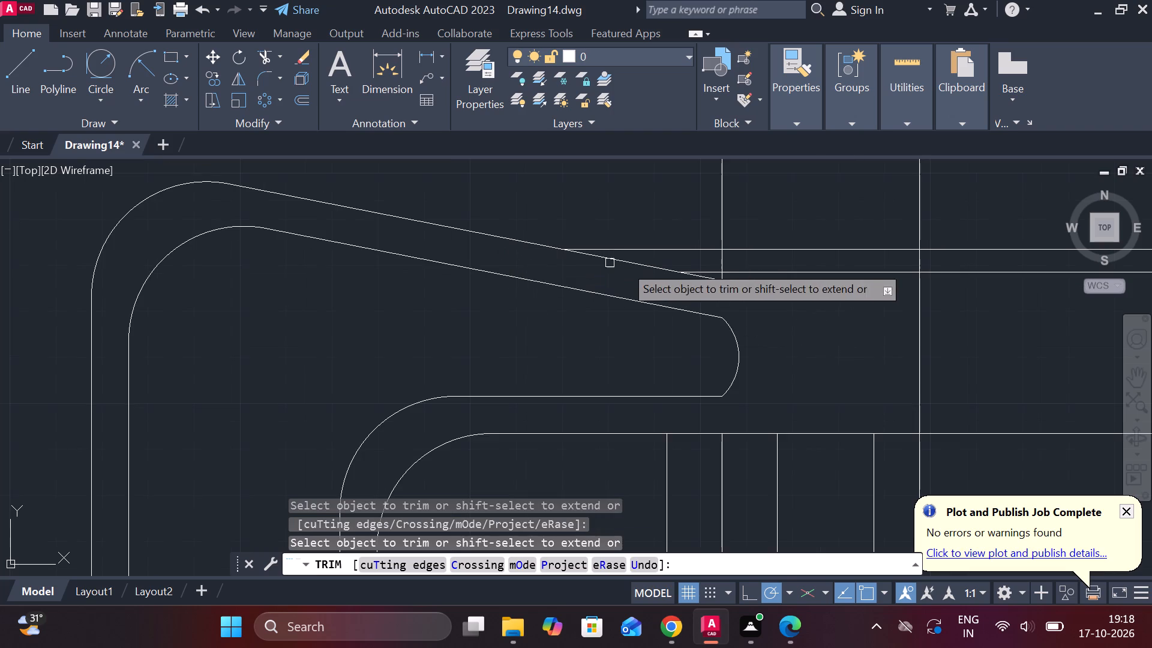
{"action": "scroll", "coordinate": [634, 272], "scroll_direction": "down", "scroll_amount": 1}
{"action": "middle_click_drag", "start_coordinate": [718, 311], "coordinate": [686, 311]}
{"action": "scroll", "coordinate": [628, 275], "scroll_direction": "up", "scroll_amount": 1}
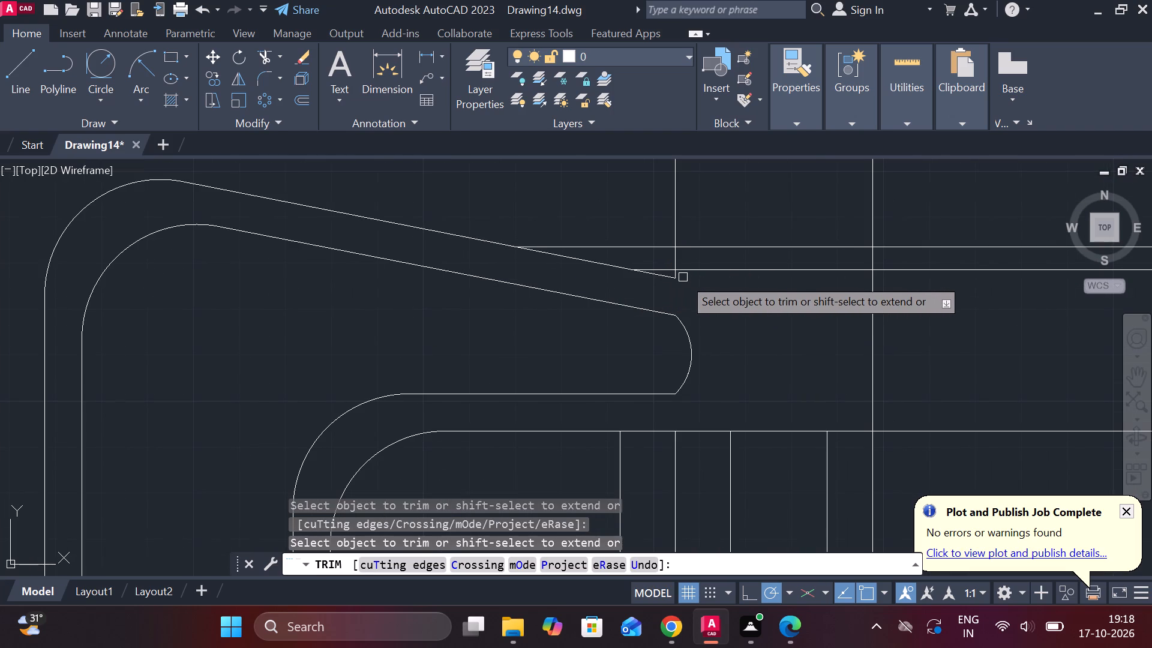
{"action": "left_click", "coordinate": [676, 277]}
{"action": "left_click", "coordinate": [676, 277]}
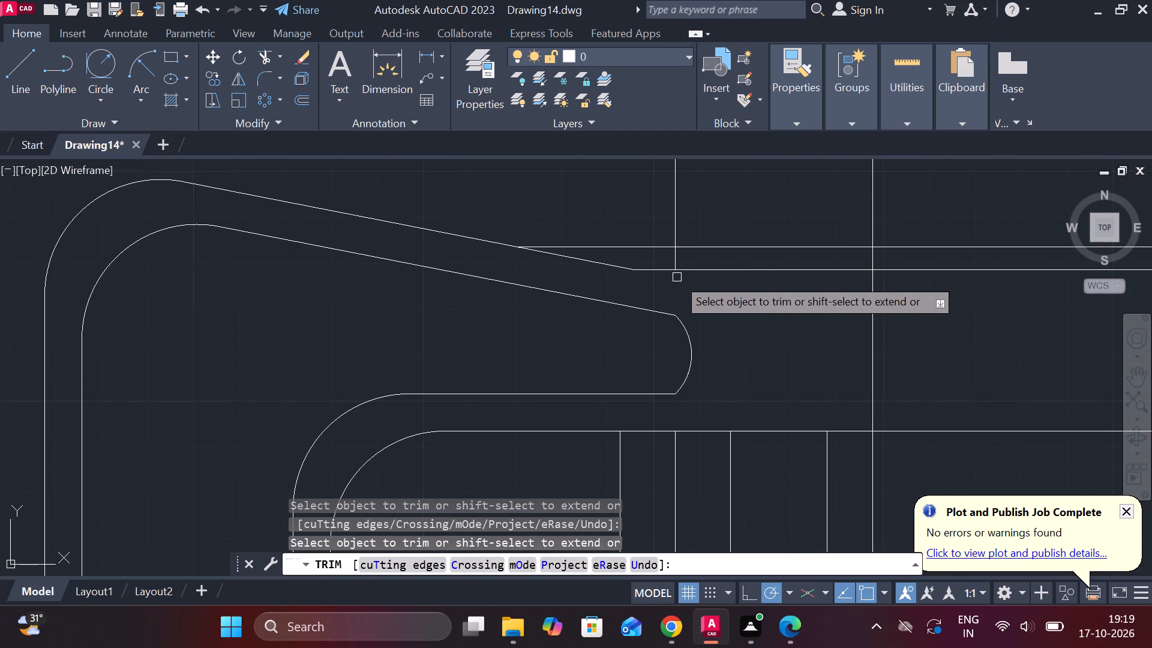
{"action": "scroll", "coordinate": [706, 301], "scroll_direction": "down", "scroll_amount": 1}
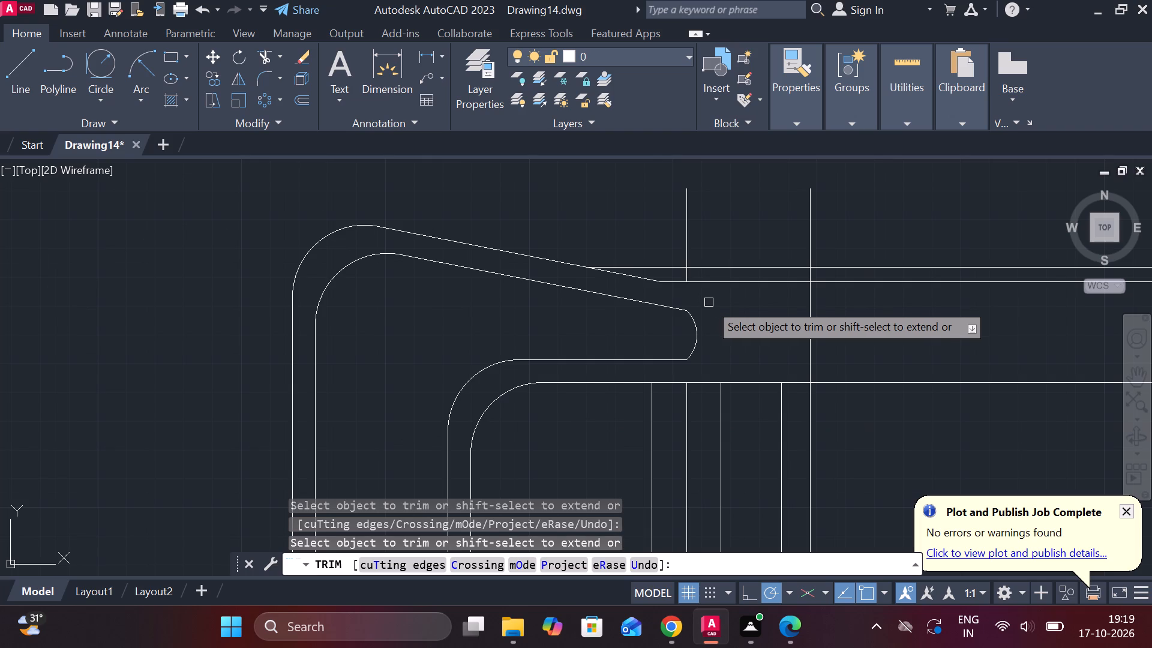
{"action": "scroll", "coordinate": [709, 302], "scroll_direction": "down", "scroll_amount": 1}
{"action": "middle_click_drag", "start_coordinate": [709, 302], "coordinate": [674, 301]}
{"action": "scroll", "coordinate": [781, 295], "scroll_direction": "up", "scroll_amount": 1}
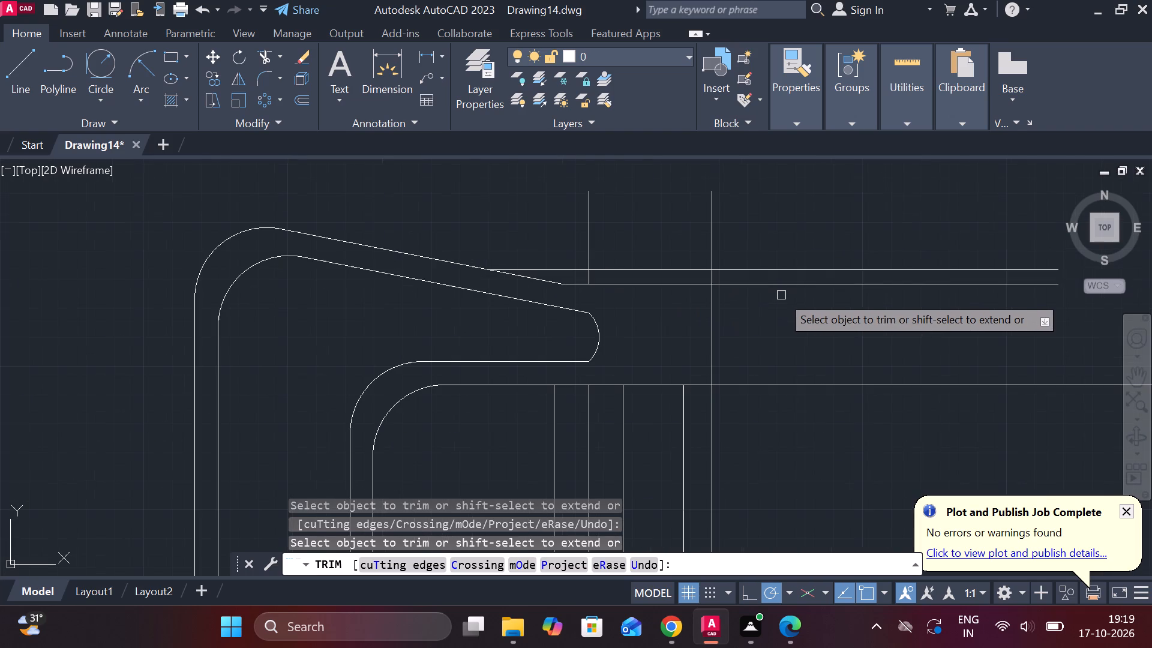
{"action": "key", "text": "Escape"}
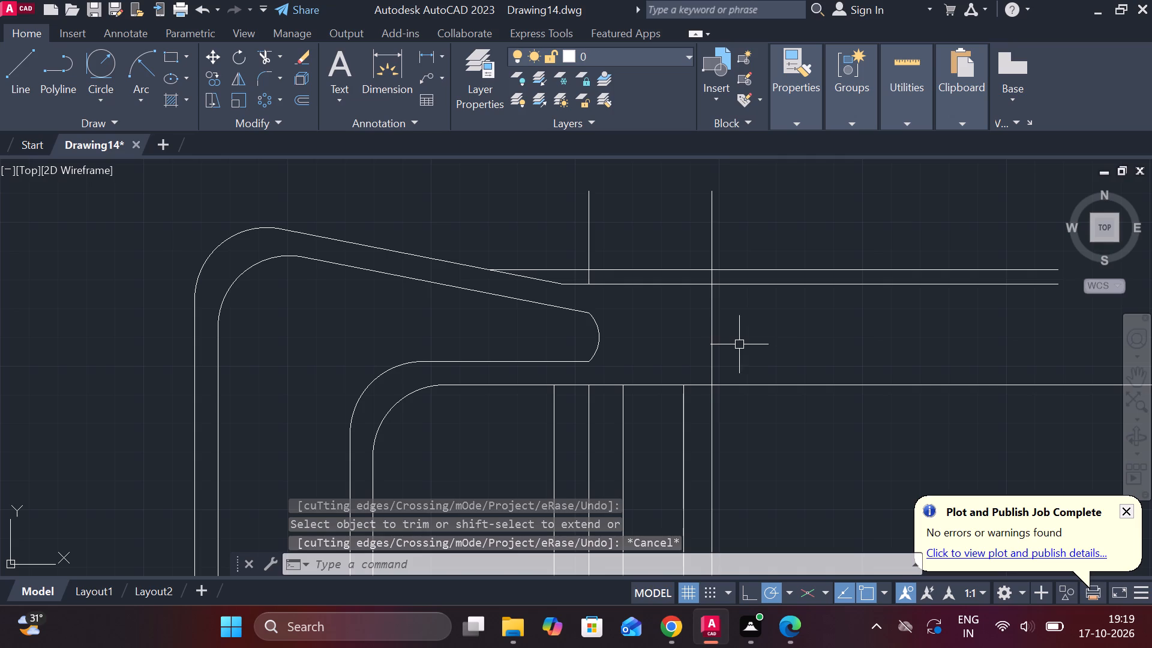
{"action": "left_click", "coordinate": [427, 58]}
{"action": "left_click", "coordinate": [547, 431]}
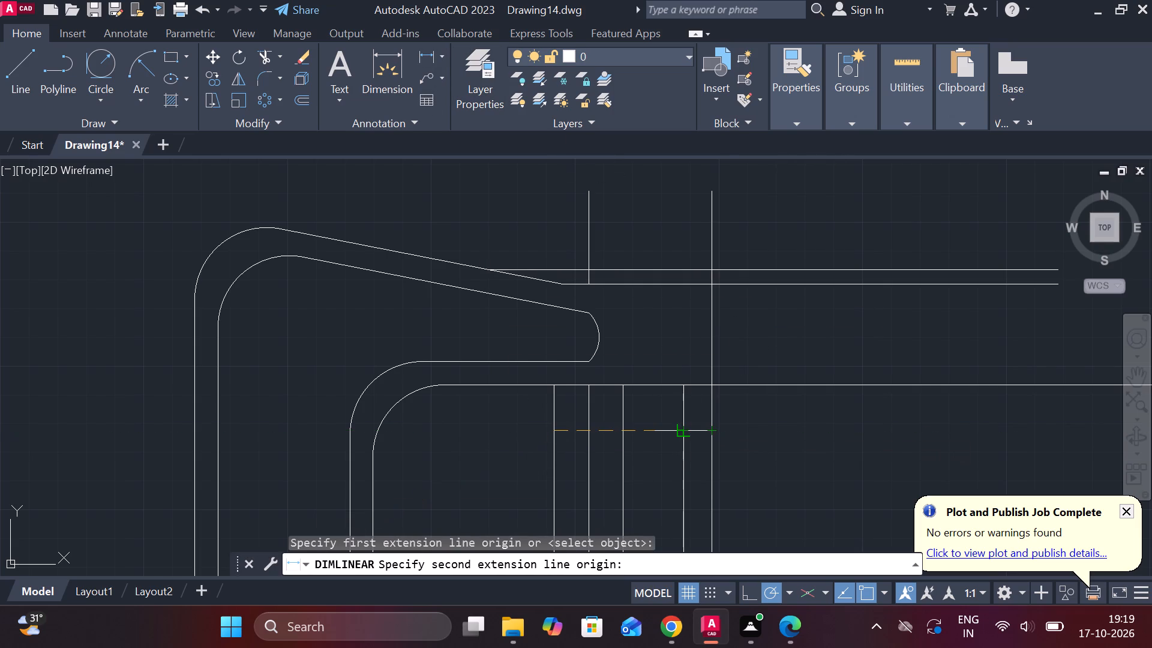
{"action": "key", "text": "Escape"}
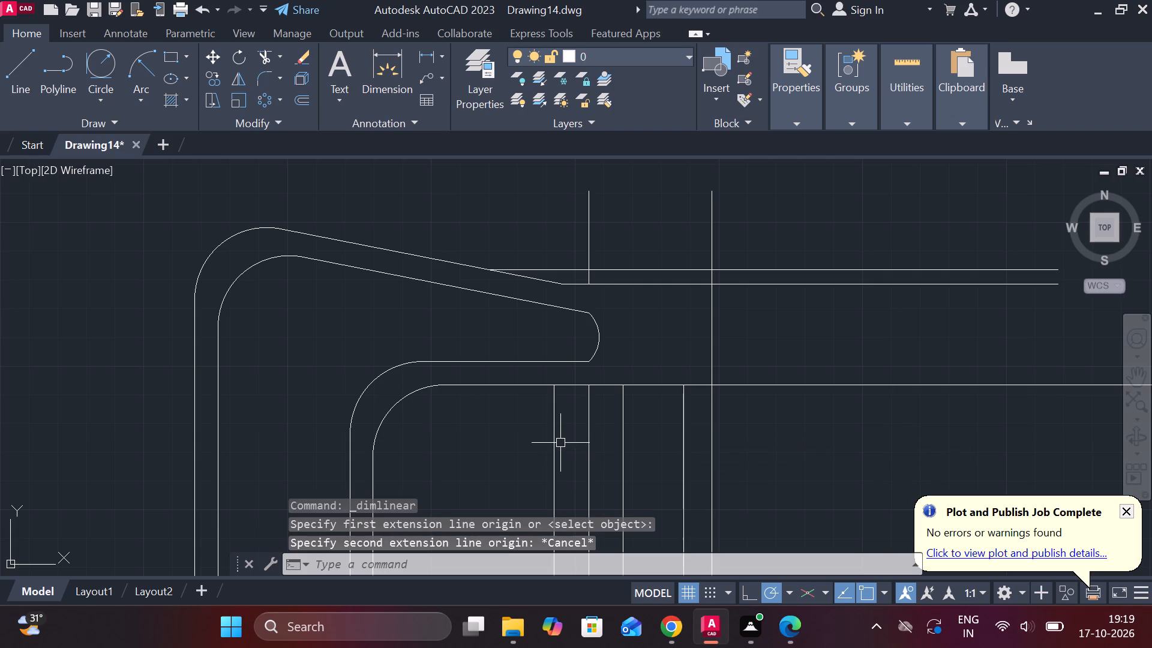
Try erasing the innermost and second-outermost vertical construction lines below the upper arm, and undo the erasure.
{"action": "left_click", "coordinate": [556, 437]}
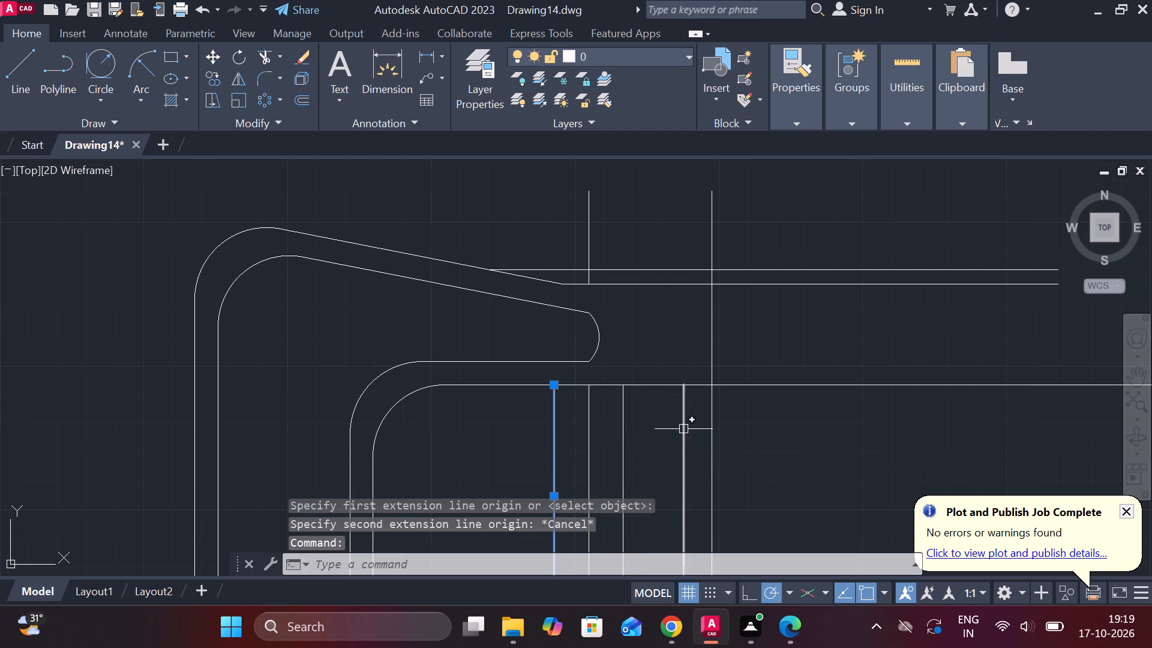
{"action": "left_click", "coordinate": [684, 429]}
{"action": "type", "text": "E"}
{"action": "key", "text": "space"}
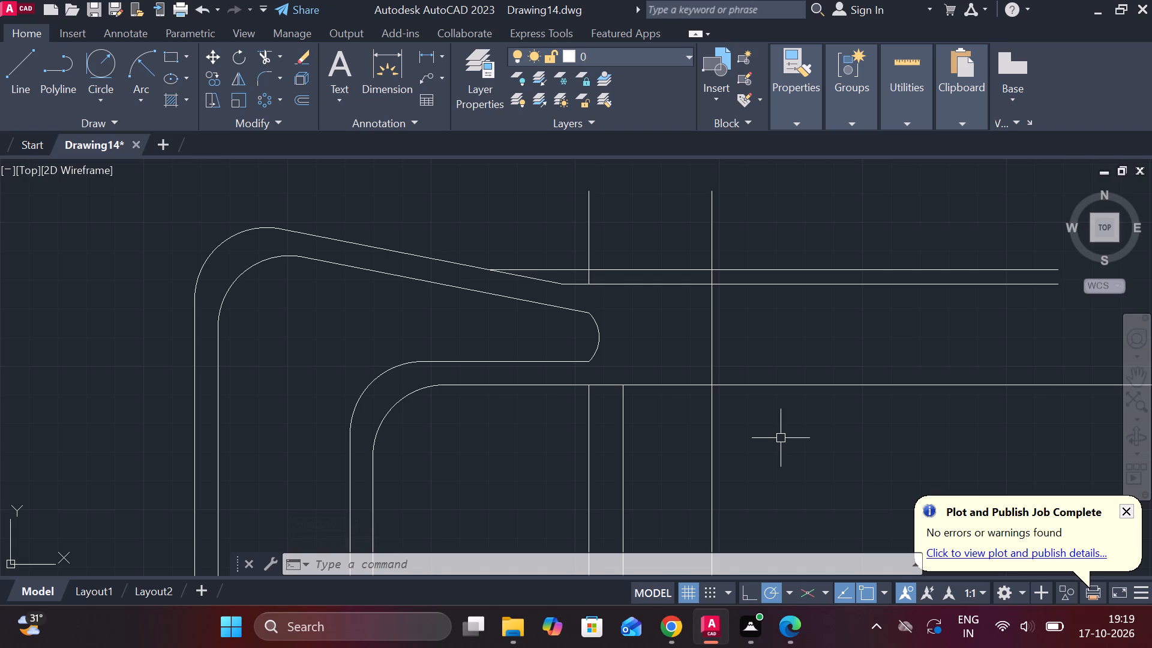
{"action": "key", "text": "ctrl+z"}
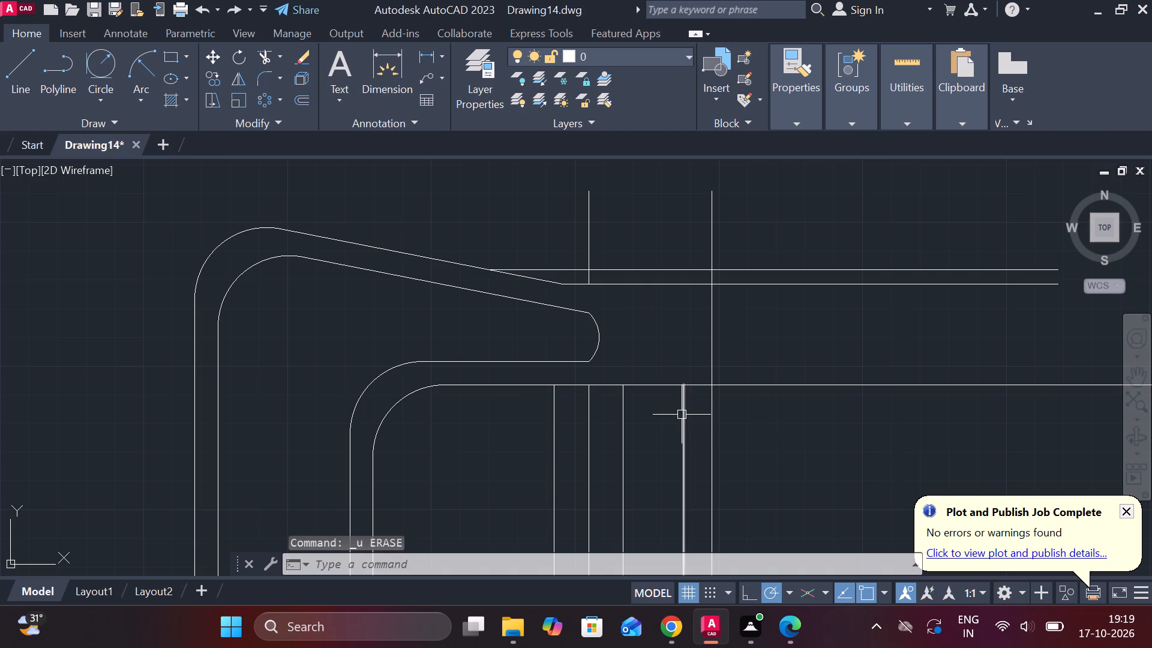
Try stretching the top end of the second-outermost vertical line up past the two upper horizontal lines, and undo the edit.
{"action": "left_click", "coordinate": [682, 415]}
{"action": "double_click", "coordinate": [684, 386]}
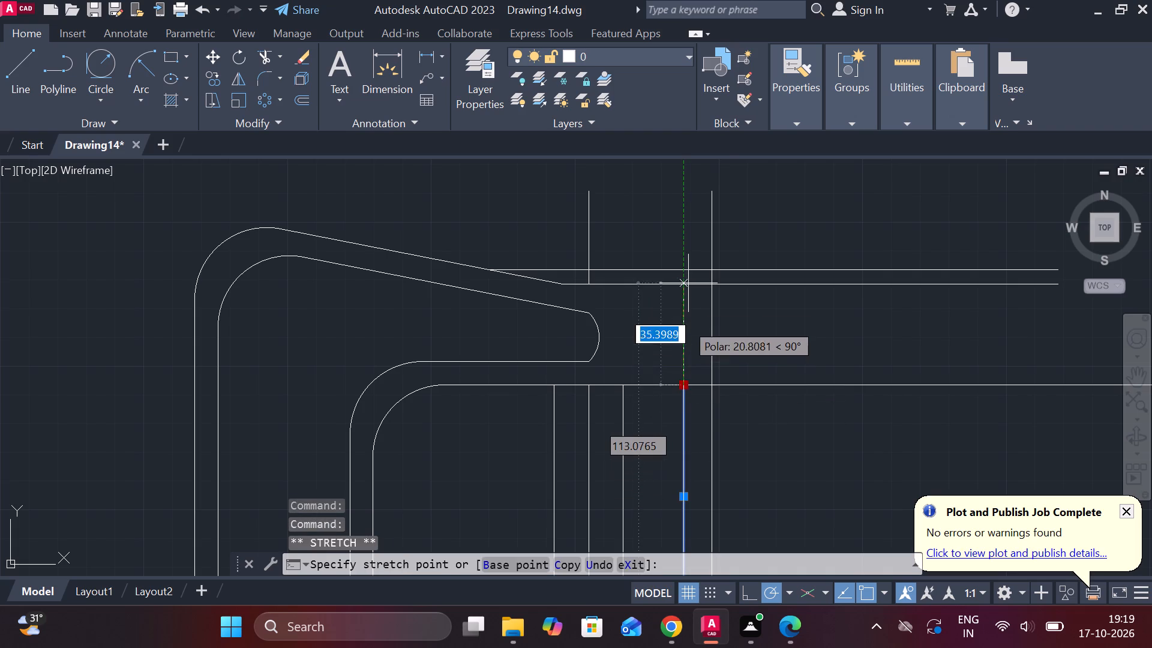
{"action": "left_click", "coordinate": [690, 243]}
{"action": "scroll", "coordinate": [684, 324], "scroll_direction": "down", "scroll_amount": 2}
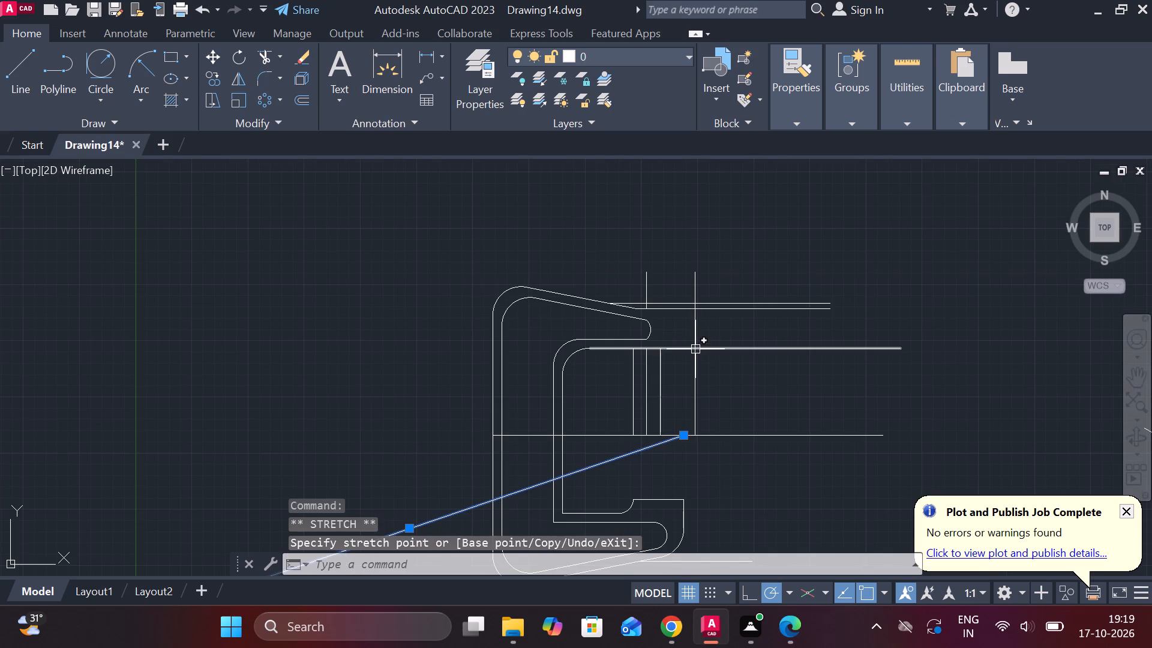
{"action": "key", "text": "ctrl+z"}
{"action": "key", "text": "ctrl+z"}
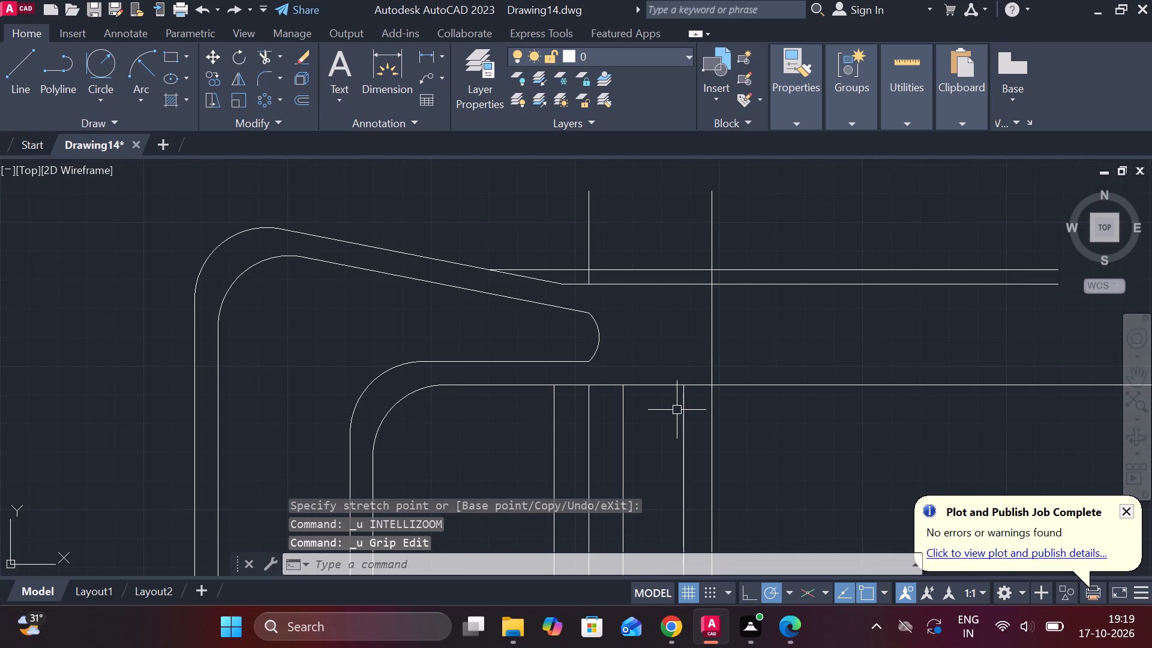
Lengthen the second-outermost vertical line upward to the upper of the two horizontal lines.
{"action": "left_click", "coordinate": [680, 425]}
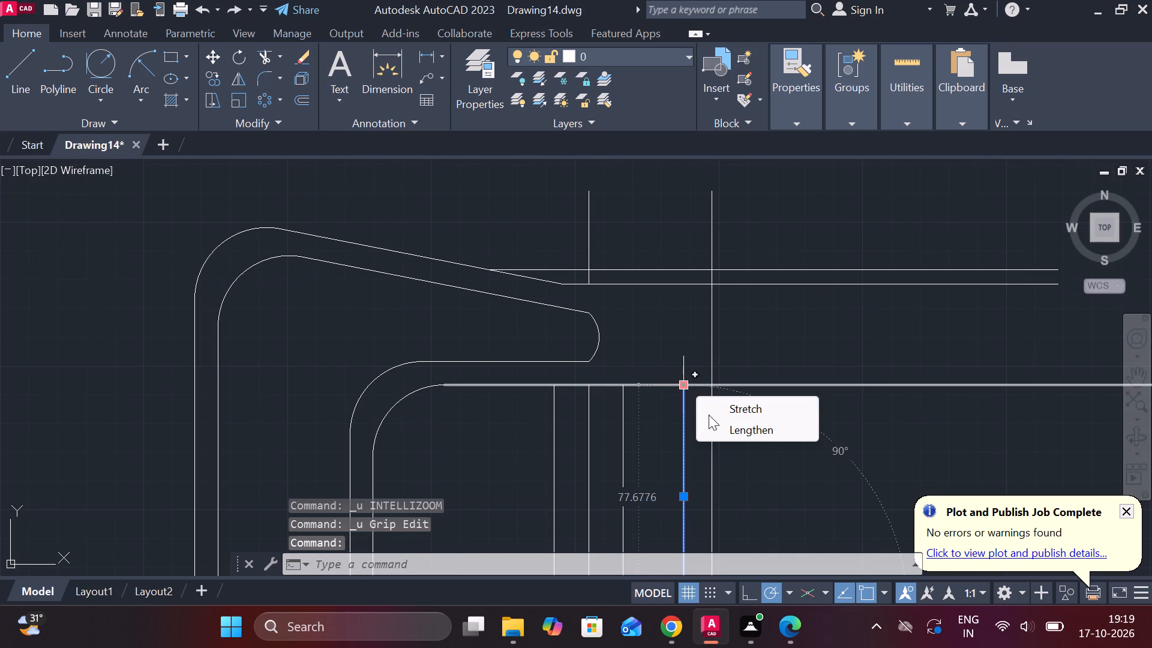
{"action": "left_click", "coordinate": [711, 421]}
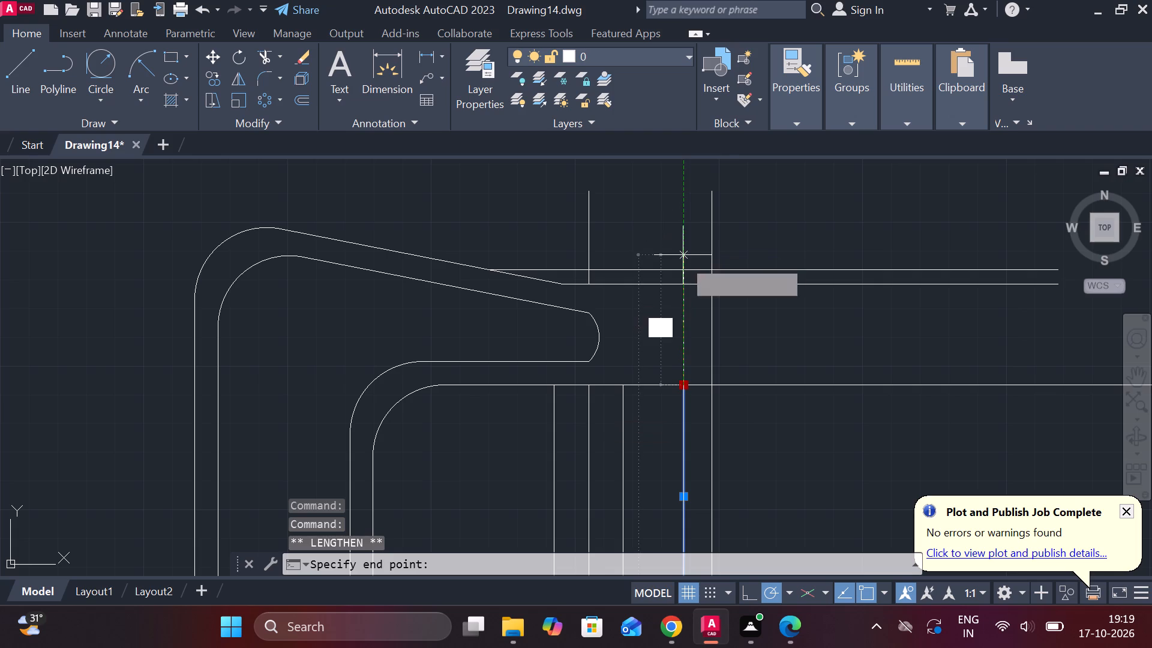
{"action": "left_click", "coordinate": [681, 275]}
{"action": "key", "text": "Escape"}
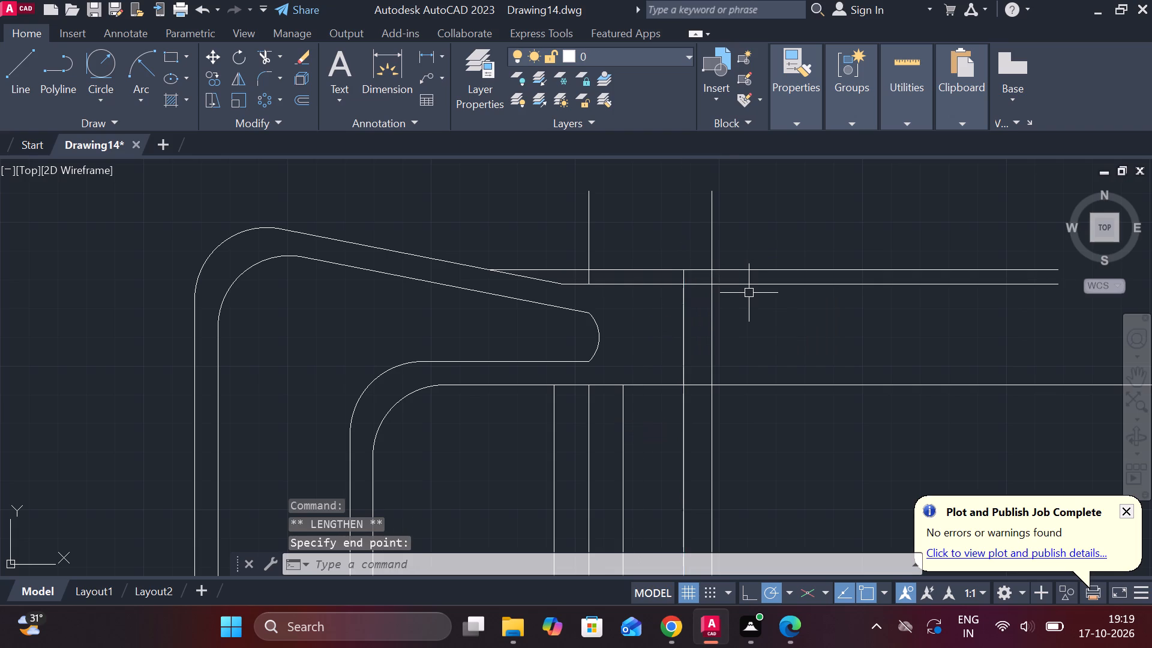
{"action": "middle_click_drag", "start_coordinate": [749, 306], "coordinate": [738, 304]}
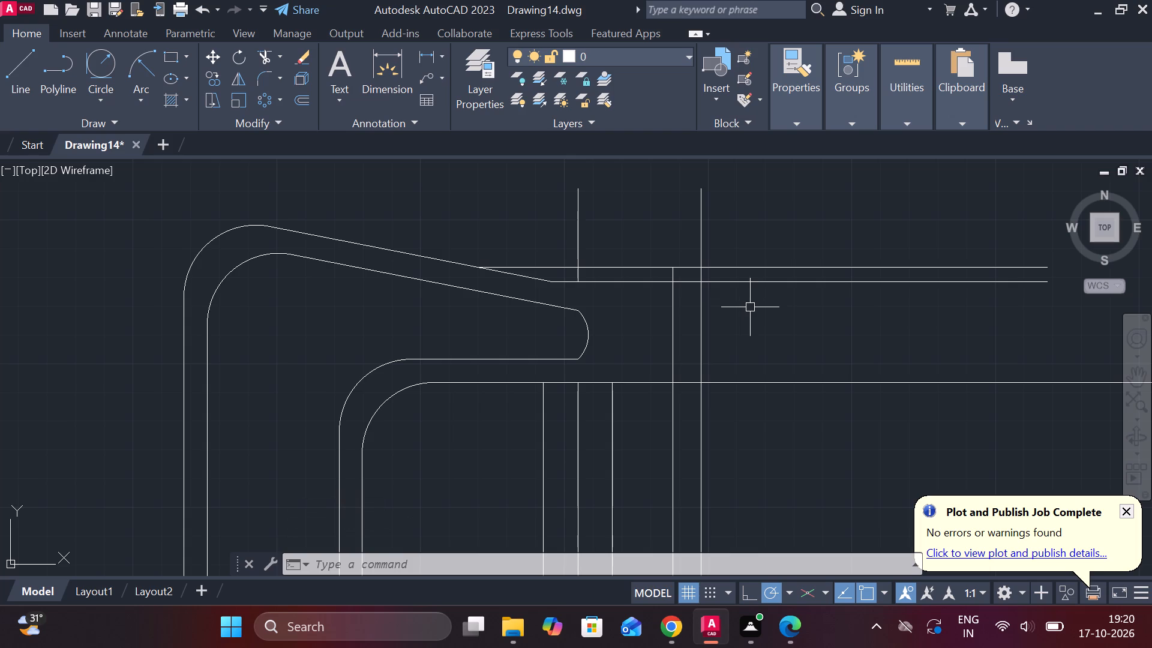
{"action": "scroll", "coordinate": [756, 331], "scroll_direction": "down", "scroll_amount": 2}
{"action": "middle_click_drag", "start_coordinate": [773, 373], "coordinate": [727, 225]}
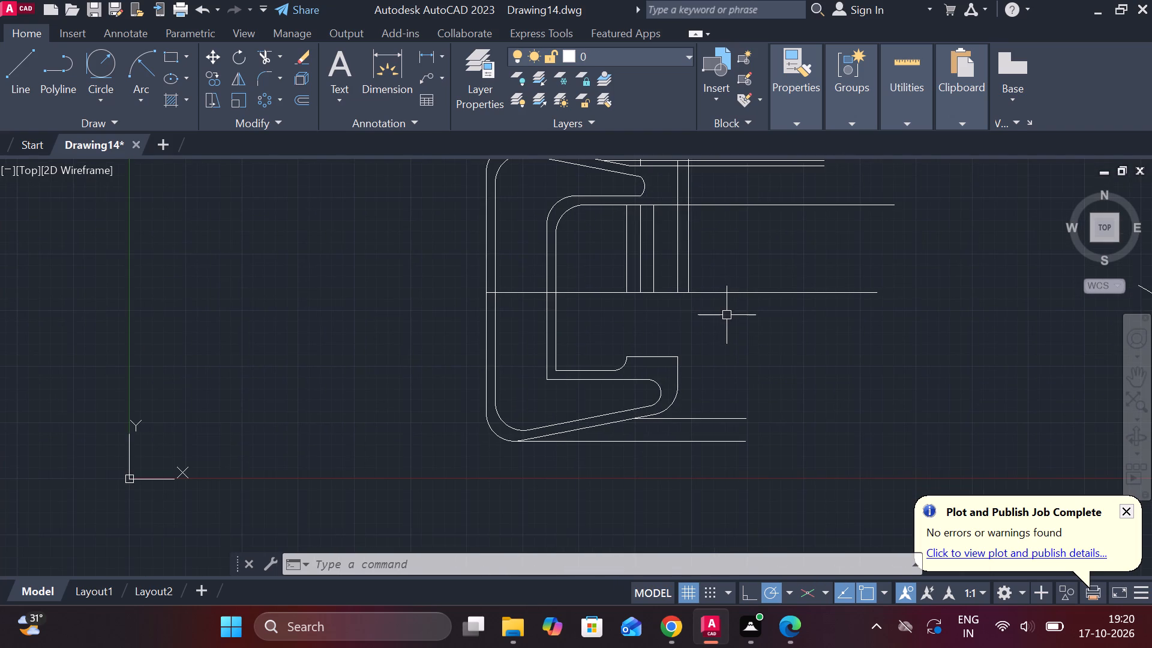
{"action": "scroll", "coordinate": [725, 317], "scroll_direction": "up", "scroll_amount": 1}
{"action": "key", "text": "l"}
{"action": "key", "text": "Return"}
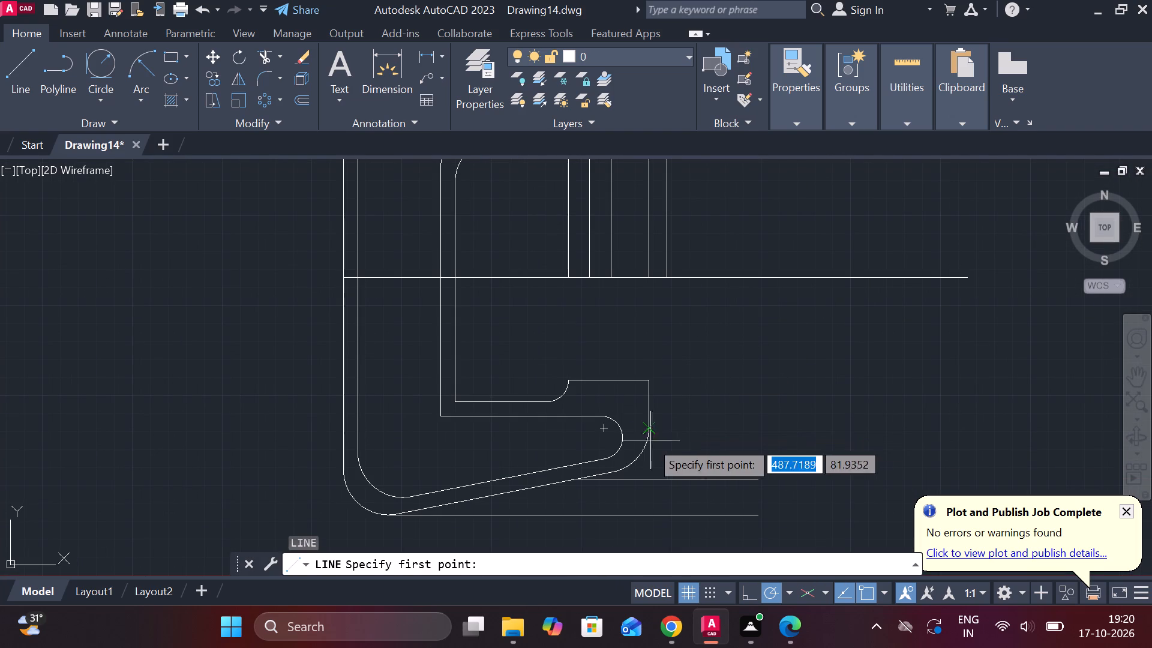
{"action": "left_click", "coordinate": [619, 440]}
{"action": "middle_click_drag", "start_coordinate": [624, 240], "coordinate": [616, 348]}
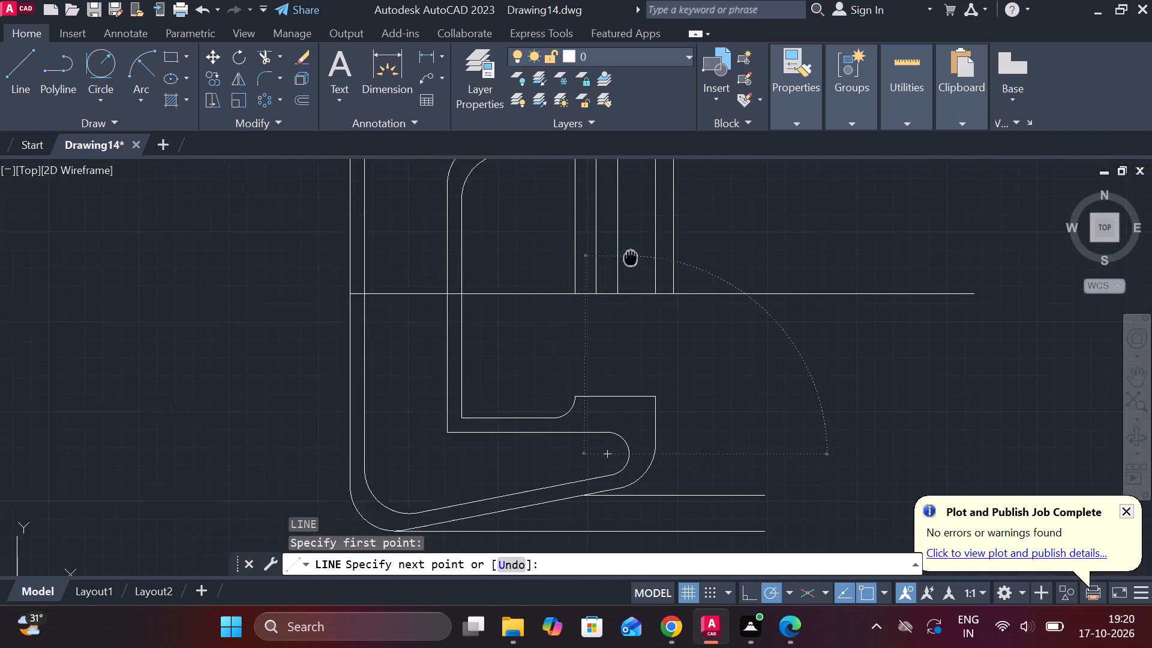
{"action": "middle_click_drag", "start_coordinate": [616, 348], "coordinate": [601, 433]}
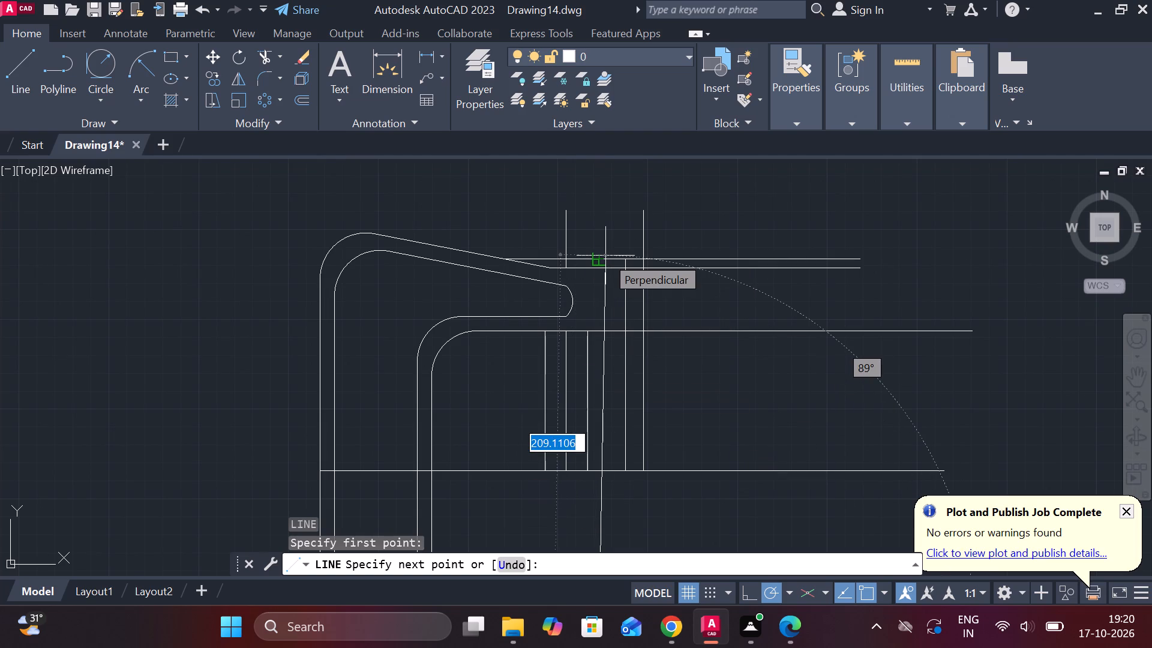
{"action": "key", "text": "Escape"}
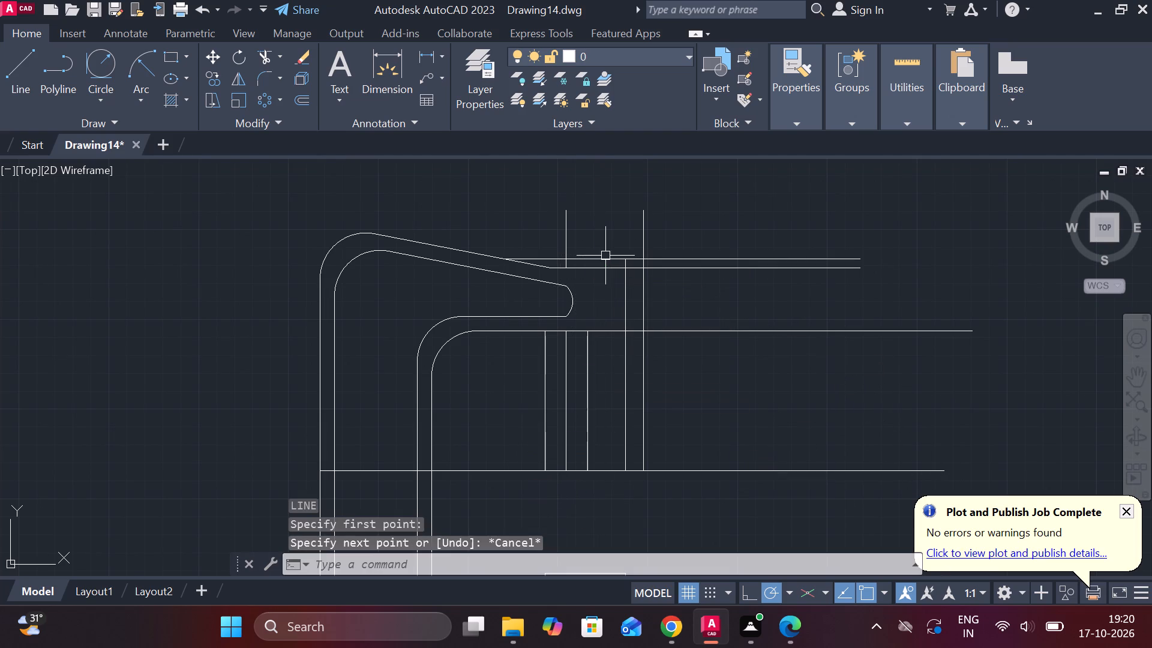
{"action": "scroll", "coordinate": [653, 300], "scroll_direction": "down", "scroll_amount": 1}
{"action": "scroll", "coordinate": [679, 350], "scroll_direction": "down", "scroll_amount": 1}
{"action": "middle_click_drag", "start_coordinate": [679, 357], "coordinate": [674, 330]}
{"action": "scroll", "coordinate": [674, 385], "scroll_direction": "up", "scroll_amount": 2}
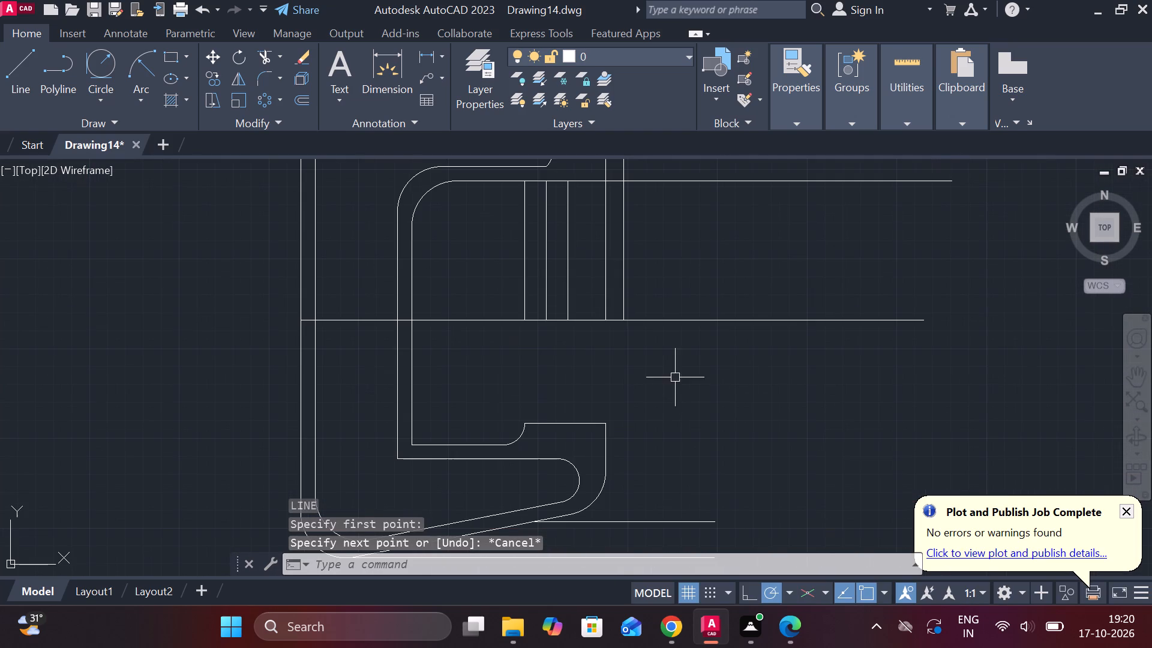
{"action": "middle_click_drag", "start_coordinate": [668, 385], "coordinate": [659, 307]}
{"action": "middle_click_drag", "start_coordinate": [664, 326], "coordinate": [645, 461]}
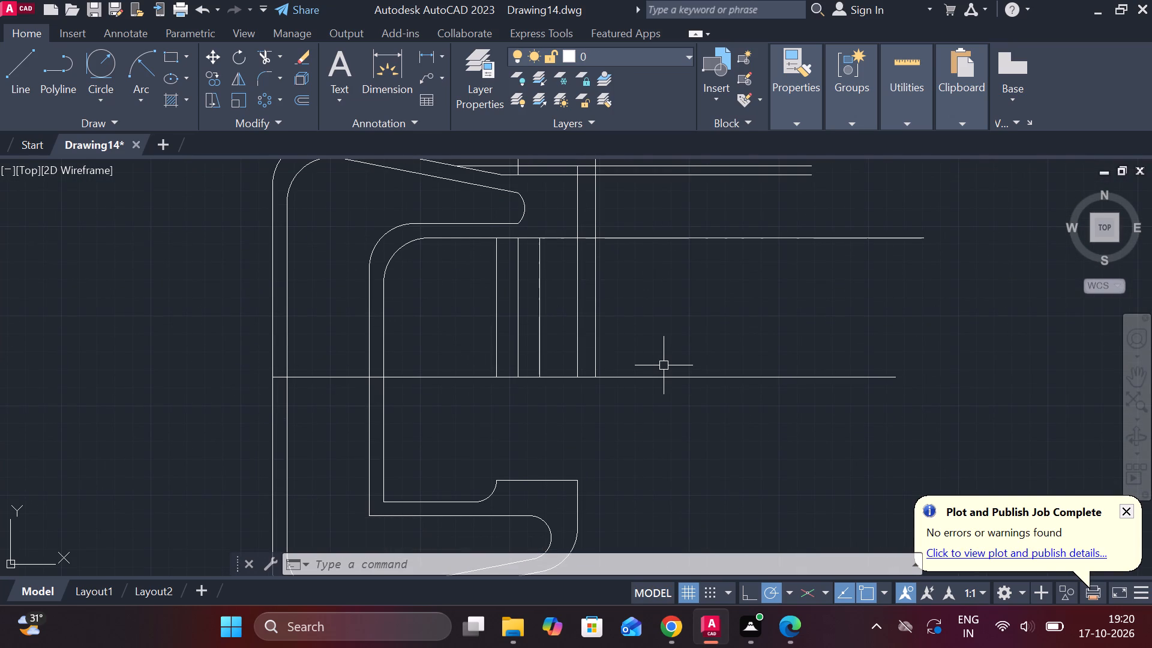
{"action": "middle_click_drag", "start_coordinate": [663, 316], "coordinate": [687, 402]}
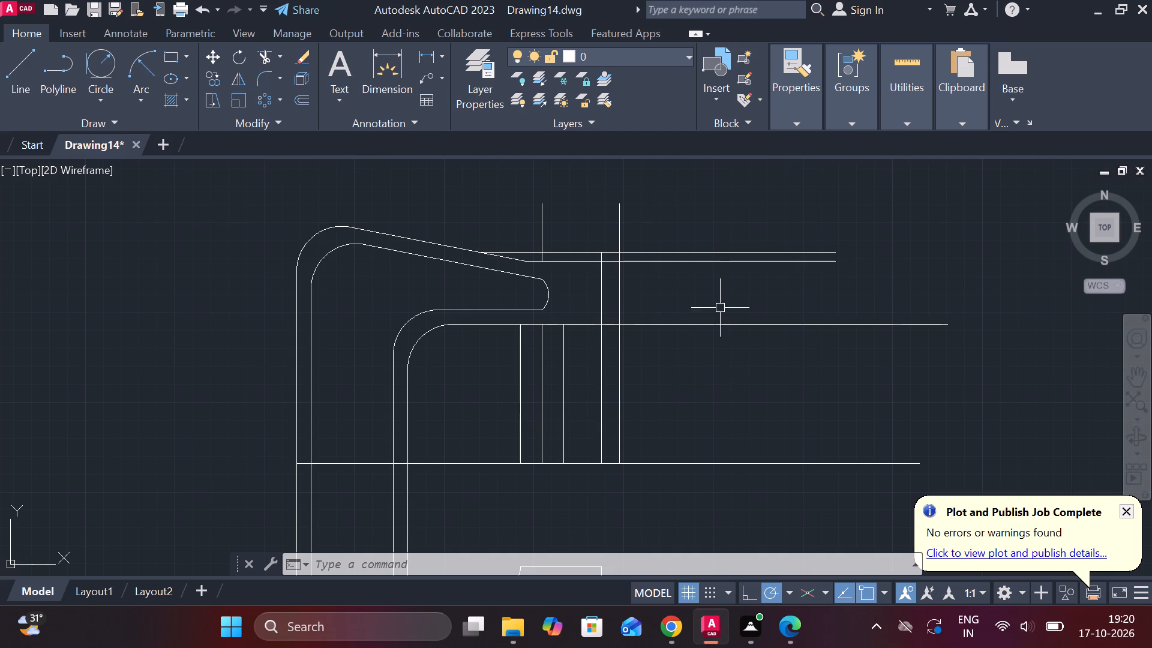
Trim the three horizontal lines beyond the outermost vertical line and the five vertical lines between the upper arm's lower edge and the centre line.
{"action": "key", "text": "r"}
{"action": "key", "text": "Escape"}
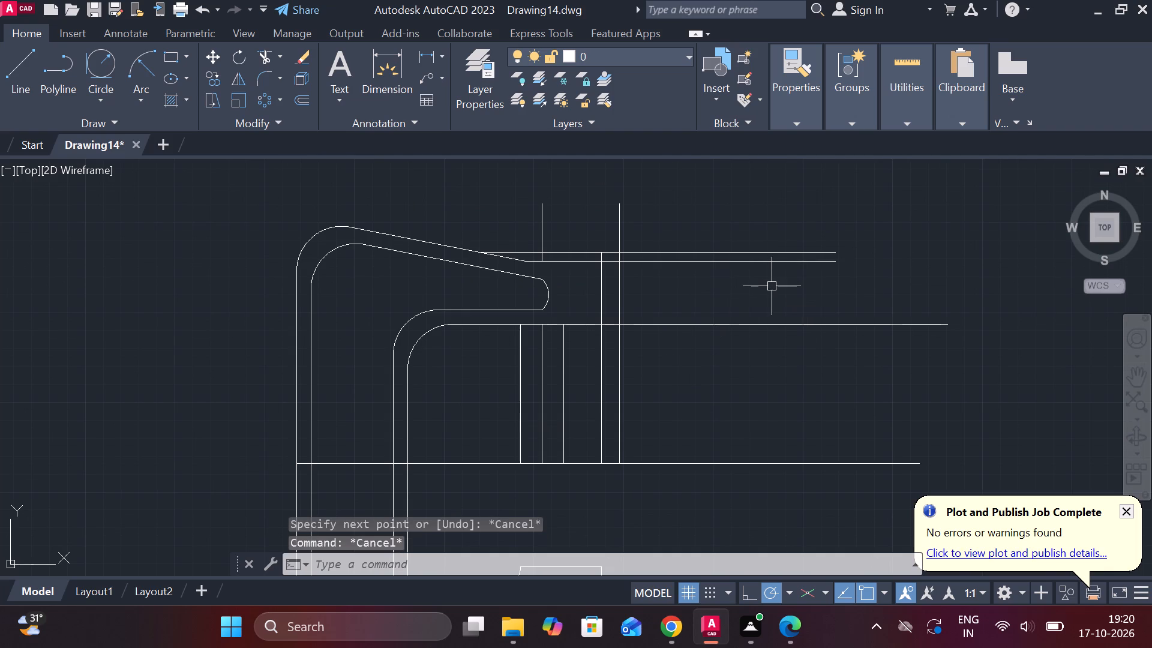
{"action": "type", "text": "TR"}
{"action": "key", "text": "space"}
{"action": "left_click_drag", "start_coordinate": [714, 180], "coordinate": [749, 395]}
{"action": "left_click_drag", "start_coordinate": [749, 395], "coordinate": [466, 391]}
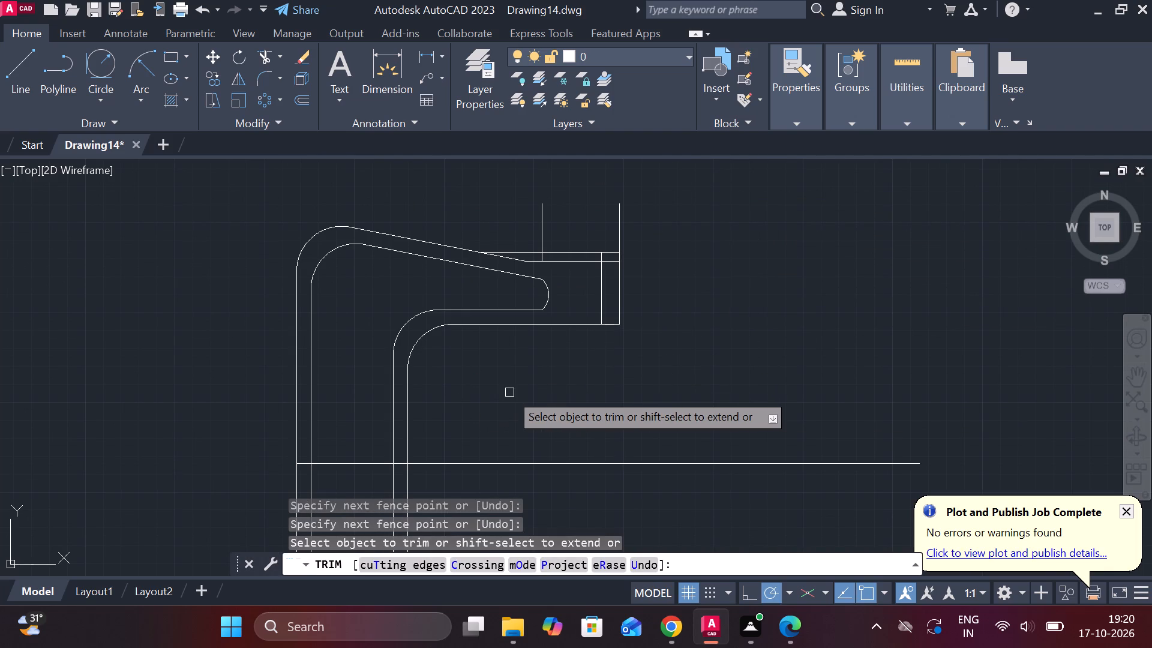
Trim the two vertical lines projecting above the upper arm's topmost horizontal line.
{"action": "middle_click_drag", "start_coordinate": [565, 373], "coordinate": [581, 383]}
{"action": "left_click_drag", "start_coordinate": [508, 215], "coordinate": [698, 233]}
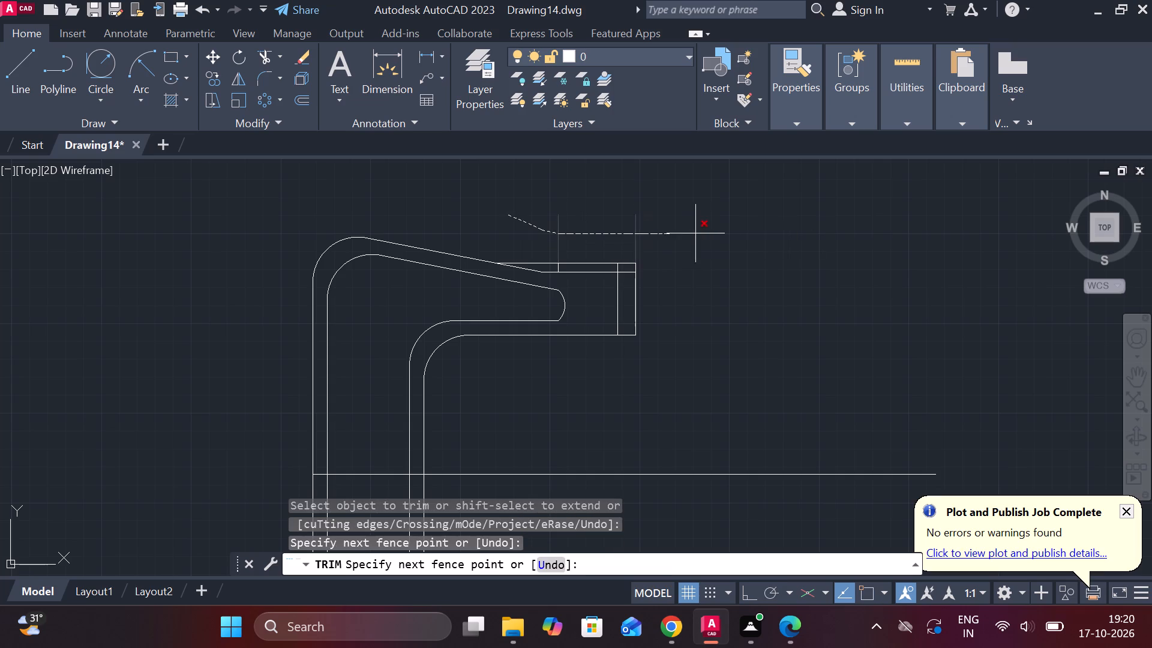
{"action": "left_click_drag", "start_coordinate": [698, 233], "coordinate": [705, 233]}
{"action": "scroll", "coordinate": [496, 204], "scroll_direction": "up", "scroll_amount": 1}
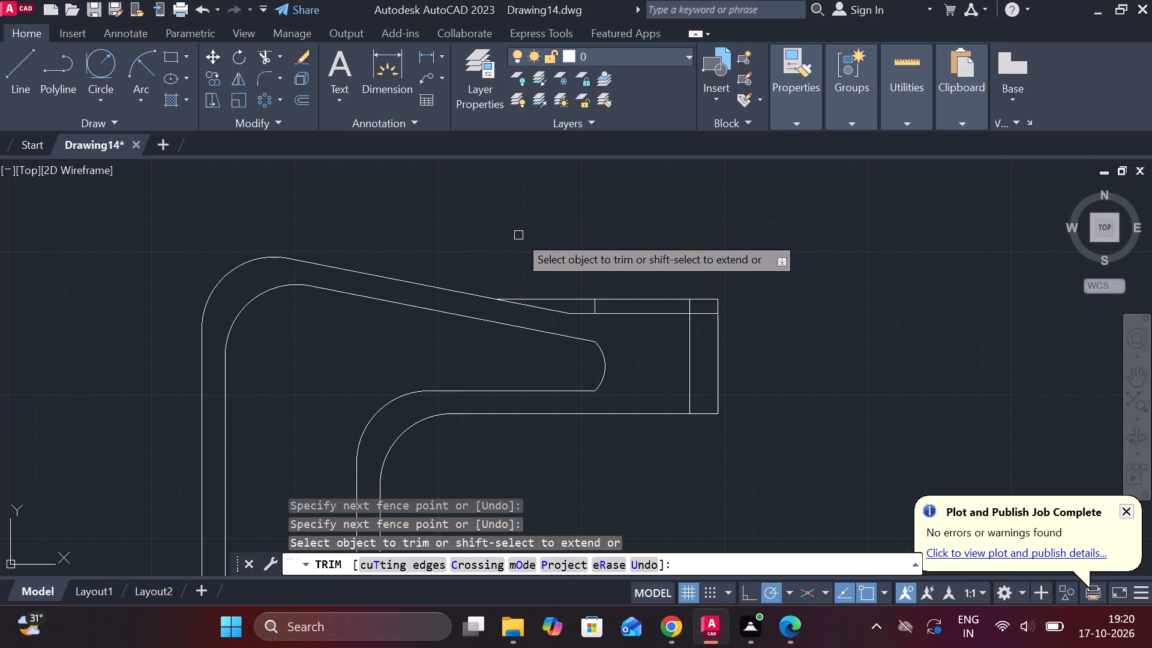
Draw a vertical line from the corner where the lower arm's top edge meets its concave arc up past the upper arm.
{"action": "middle_click_drag", "start_coordinate": [528, 242], "coordinate": [512, 197]}
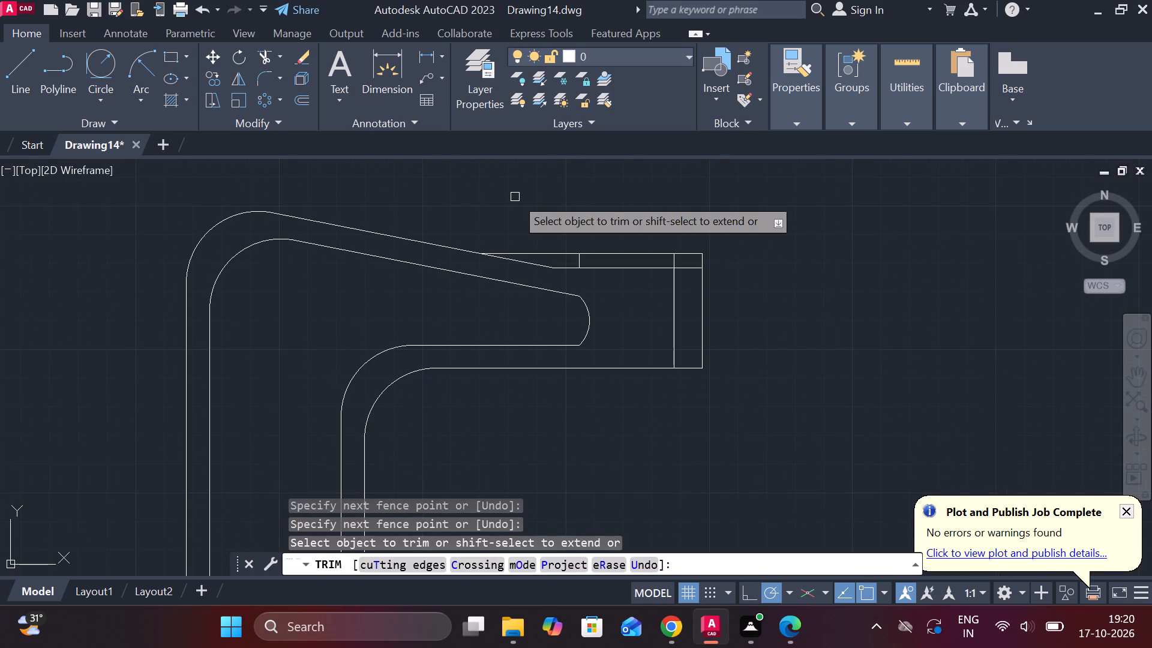
{"action": "scroll", "coordinate": [712, 287], "scroll_direction": "down", "scroll_amount": 1}
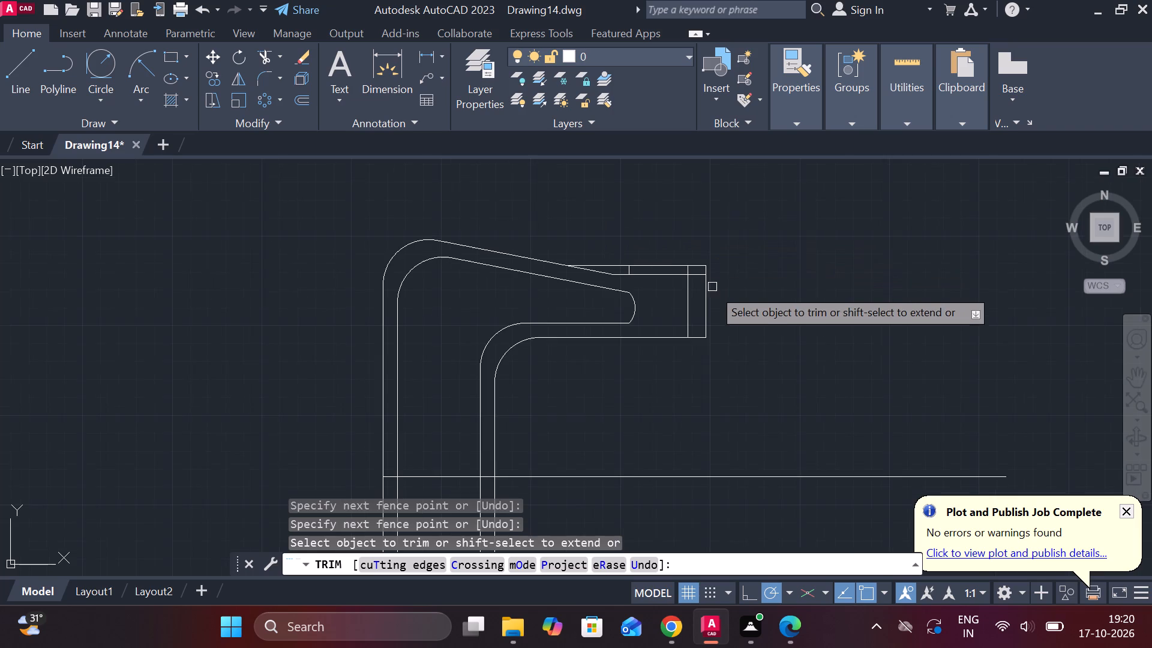
{"action": "middle_click_drag", "start_coordinate": [728, 303], "coordinate": [634, 131]}
{"action": "key", "text": "Escape"}
{"action": "key", "text": "l"}
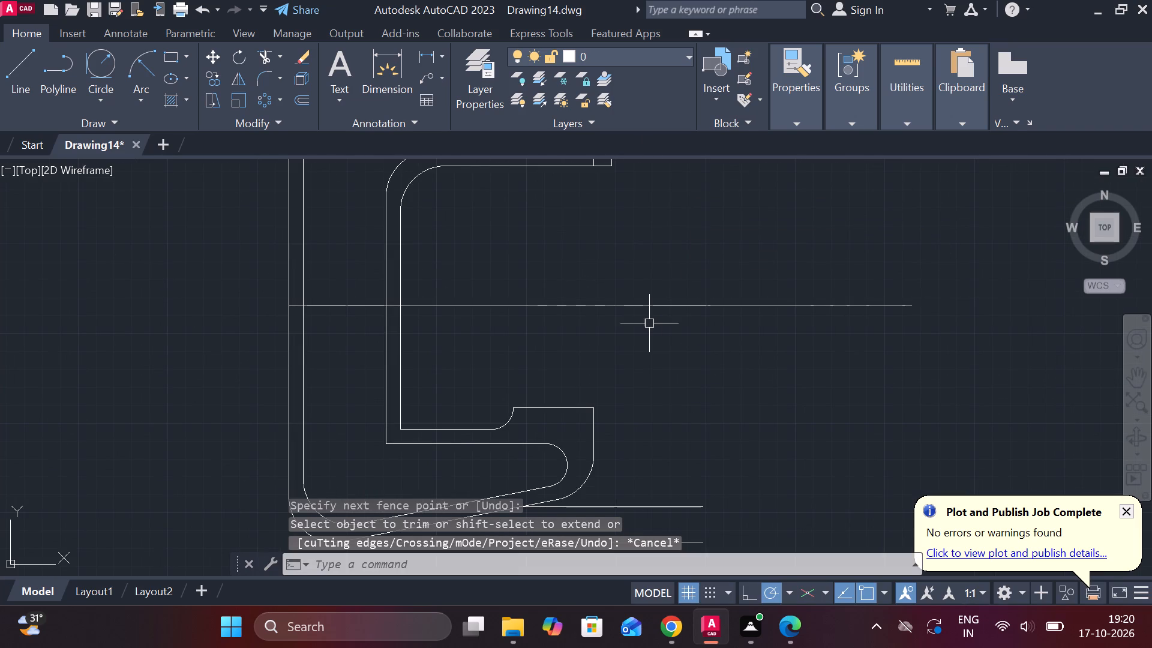
{"action": "key", "text": "Return"}
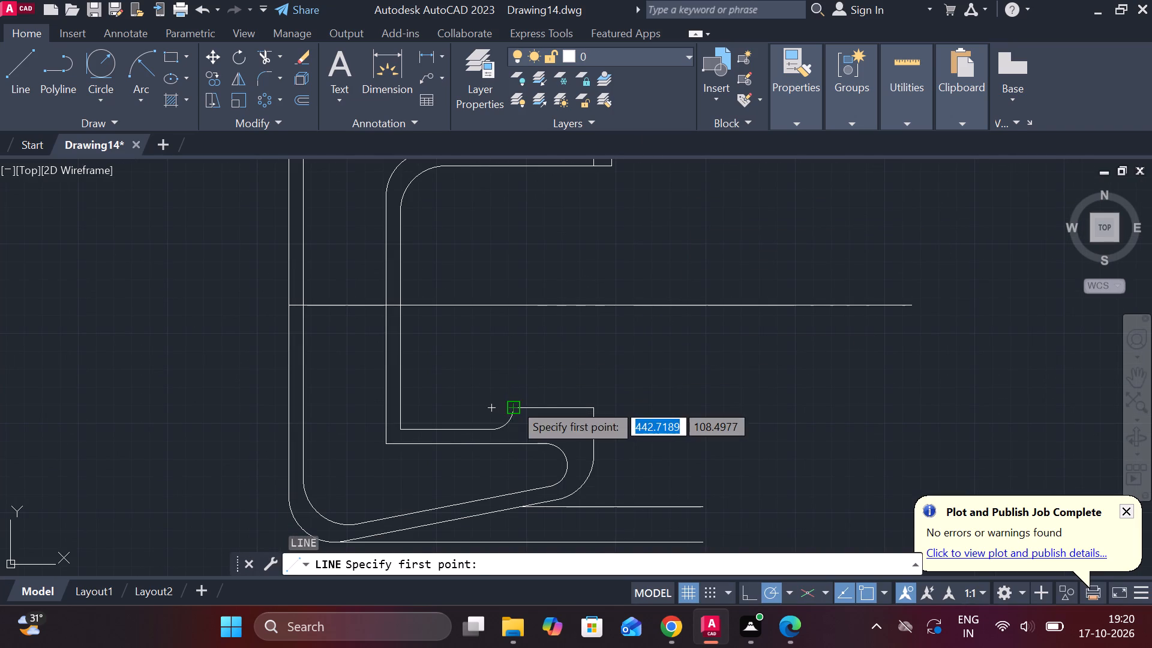
{"action": "left_click", "coordinate": [514, 403]}
{"action": "middle_click_drag", "start_coordinate": [510, 241], "coordinate": [517, 435]}
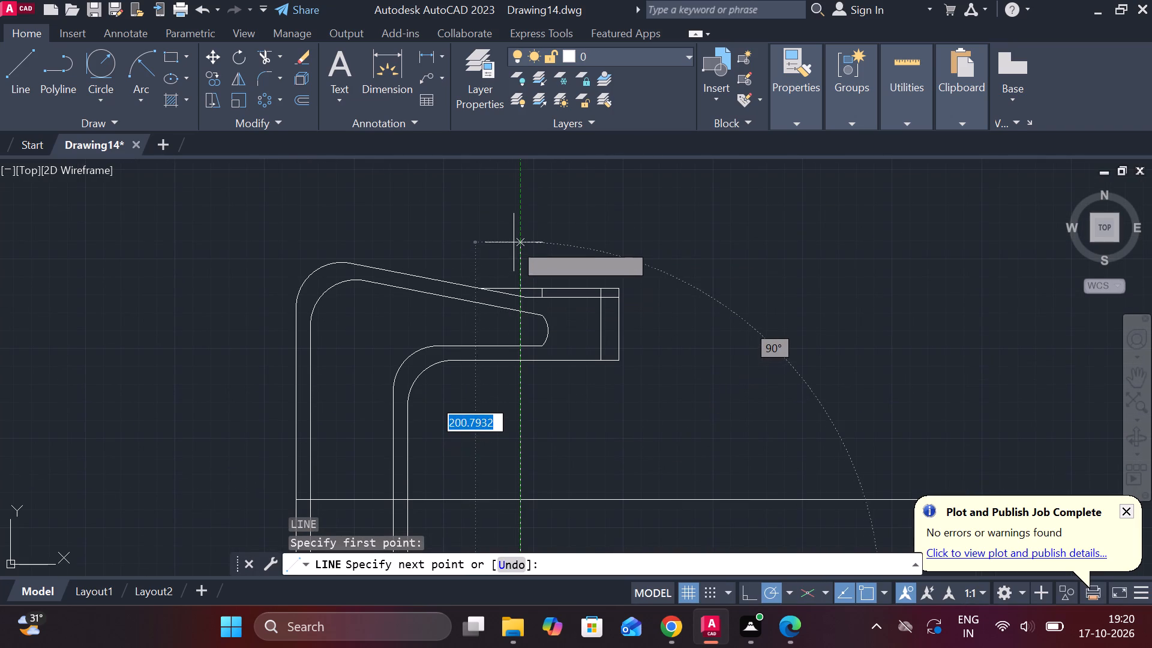
{"action": "left_click", "coordinate": [514, 242]}
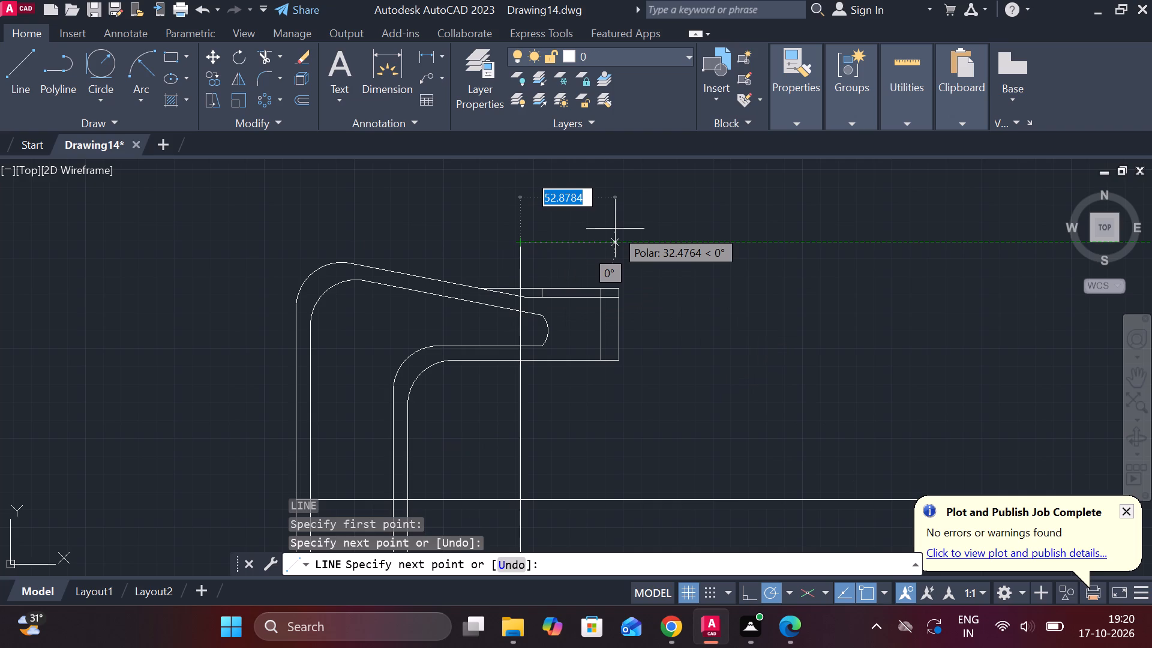
{"action": "key", "text": "Escape"}
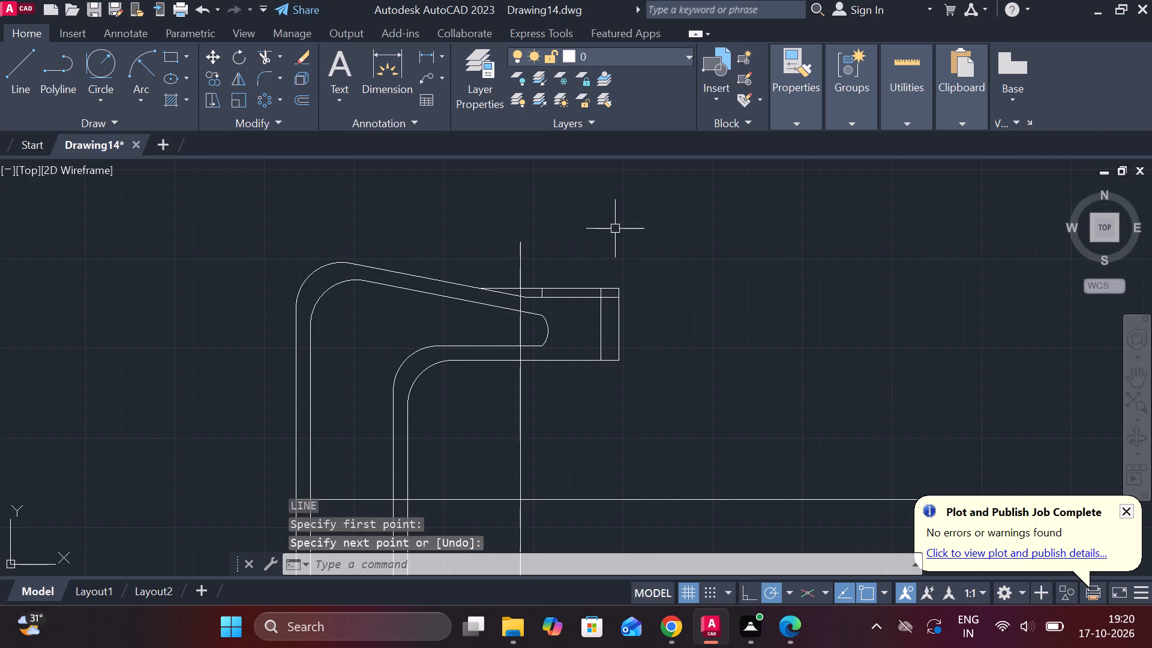
Trim the new vertical line above the upper arm and within its walls, and the topmost horizontal line's part beyond it toward the slope.
{"action": "key", "text": "t"}
{"action": "key", "text": "r"}
{"action": "key", "text": "space"}
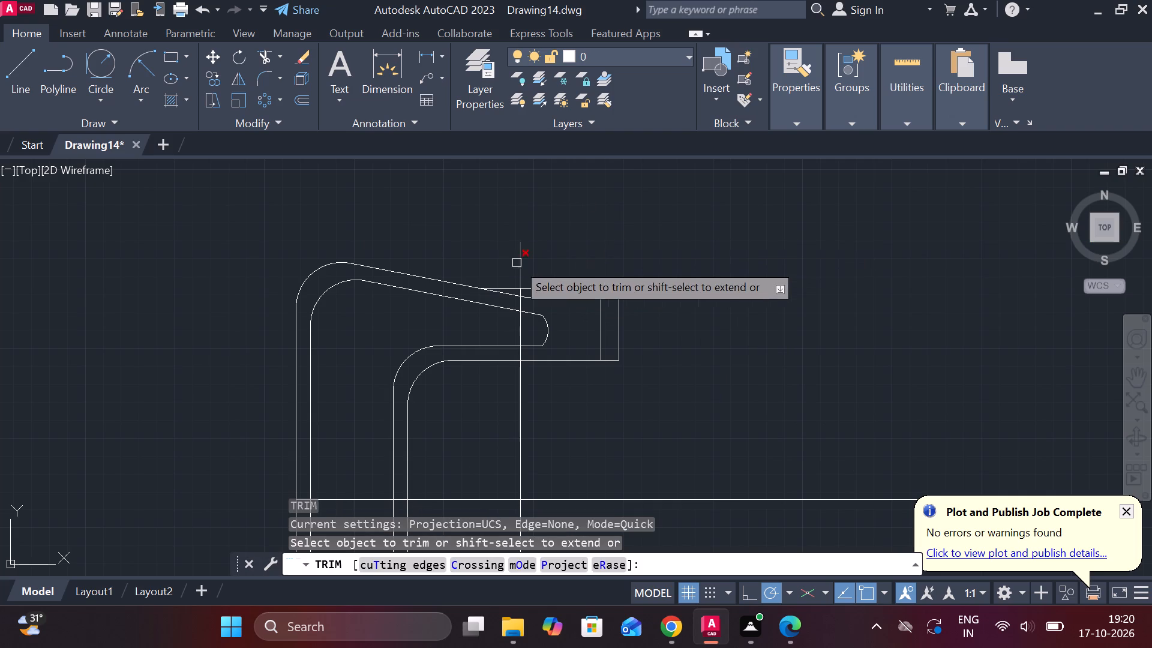
{"action": "left_click", "coordinate": [519, 263]}
{"action": "scroll", "coordinate": [512, 272], "scroll_direction": "up", "scroll_amount": 2}
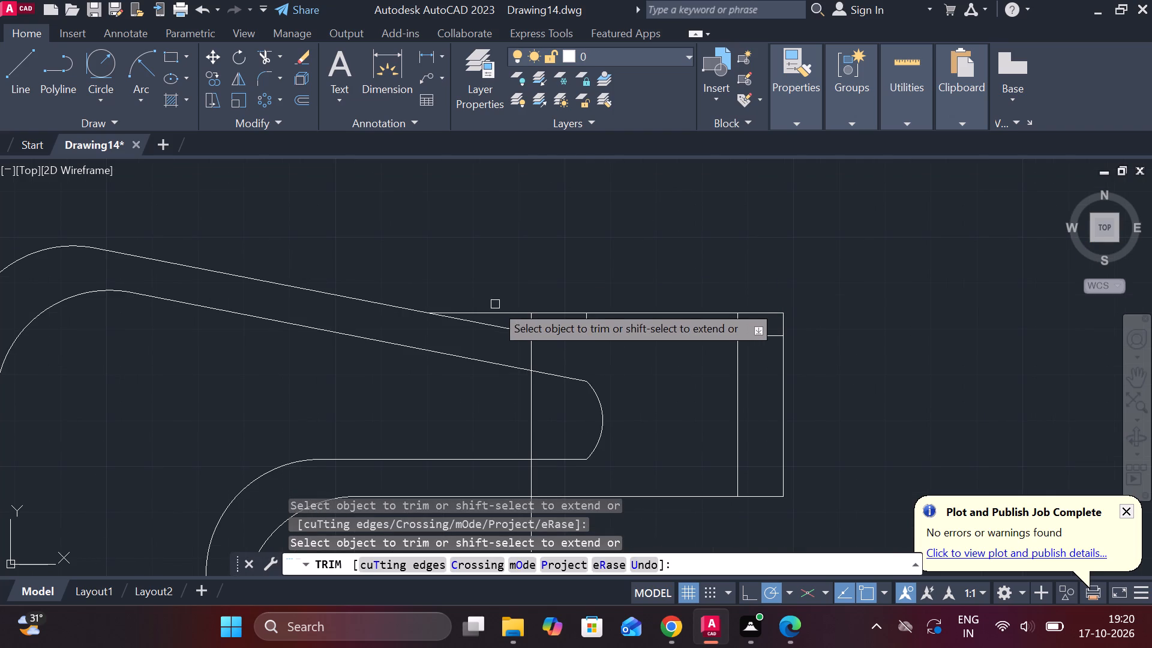
{"action": "left_click", "coordinate": [495, 310]}
{"action": "middle_click_drag", "start_coordinate": [703, 273], "coordinate": [688, 273]}
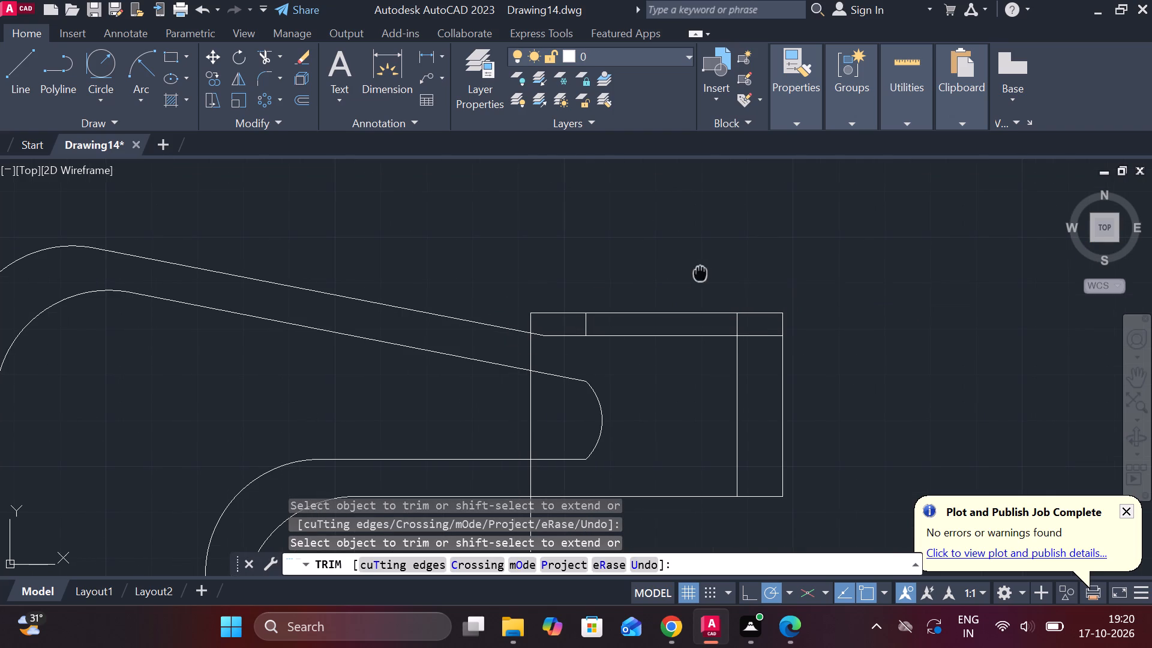
{"action": "middle_click_drag", "start_coordinate": [688, 273], "coordinate": [674, 231]}
{"action": "left_click", "coordinate": [502, 308]}
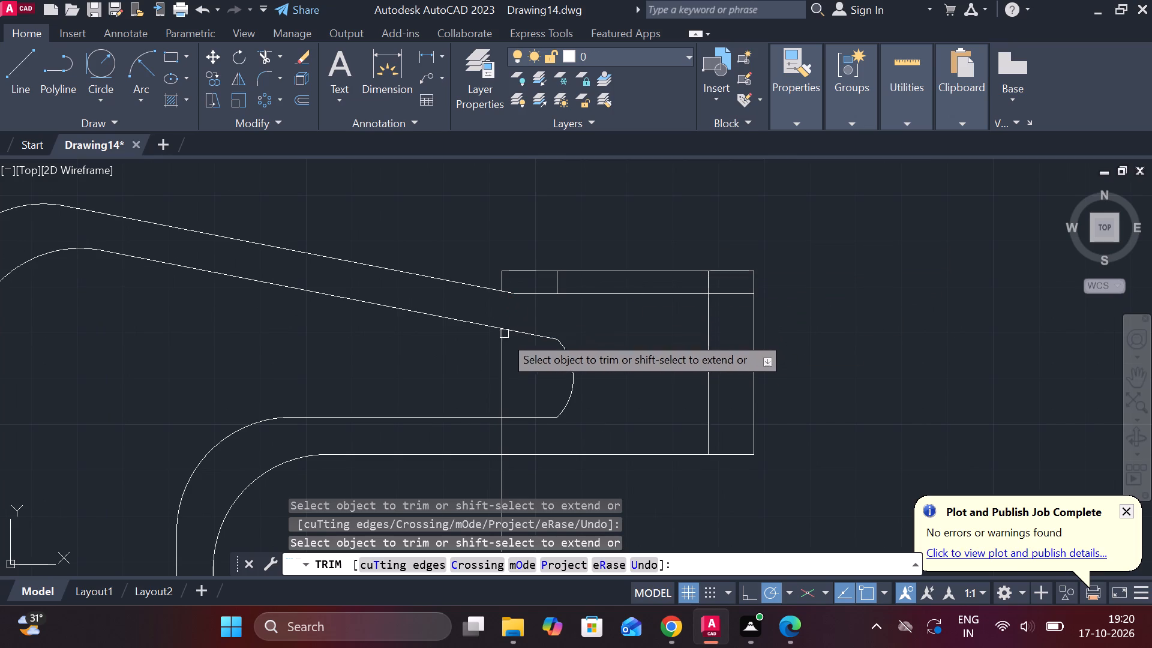
{"action": "left_click", "coordinate": [503, 433]}
{"action": "middle_click_drag", "start_coordinate": [506, 437], "coordinate": [526, 314]}
{"action": "key", "text": "Escape"}
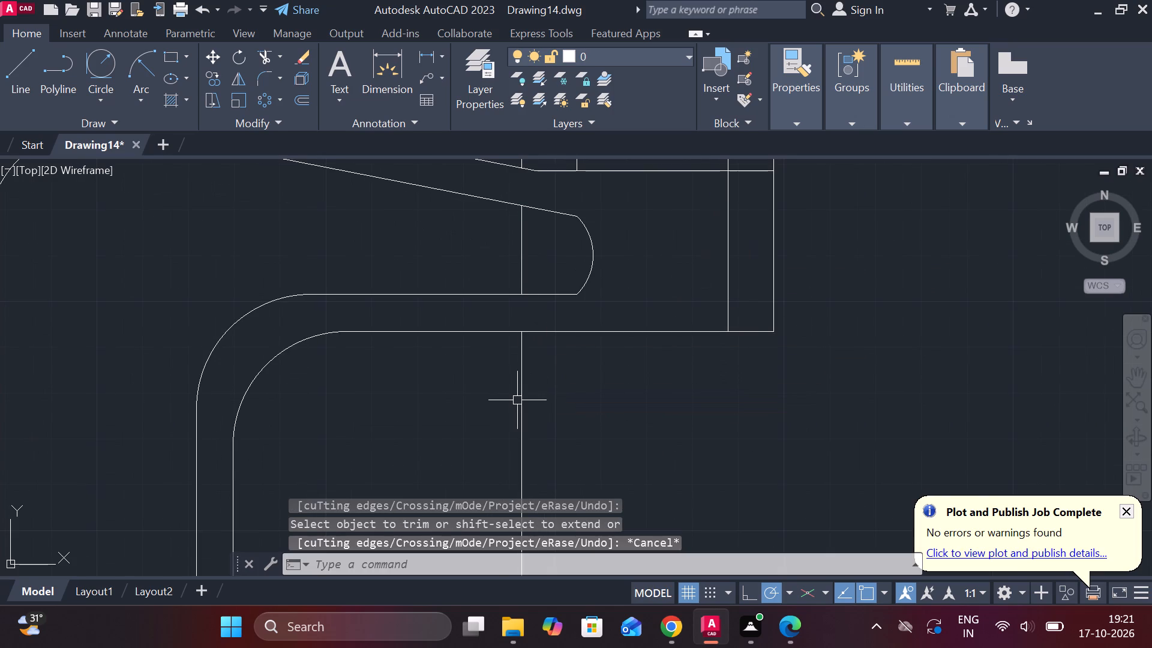
Erase the leftover vertical line below the upper arm's lower edge.
{"action": "left_click", "coordinate": [521, 397]}
{"action": "key", "text": "e"}
{"action": "key", "text": "space"}
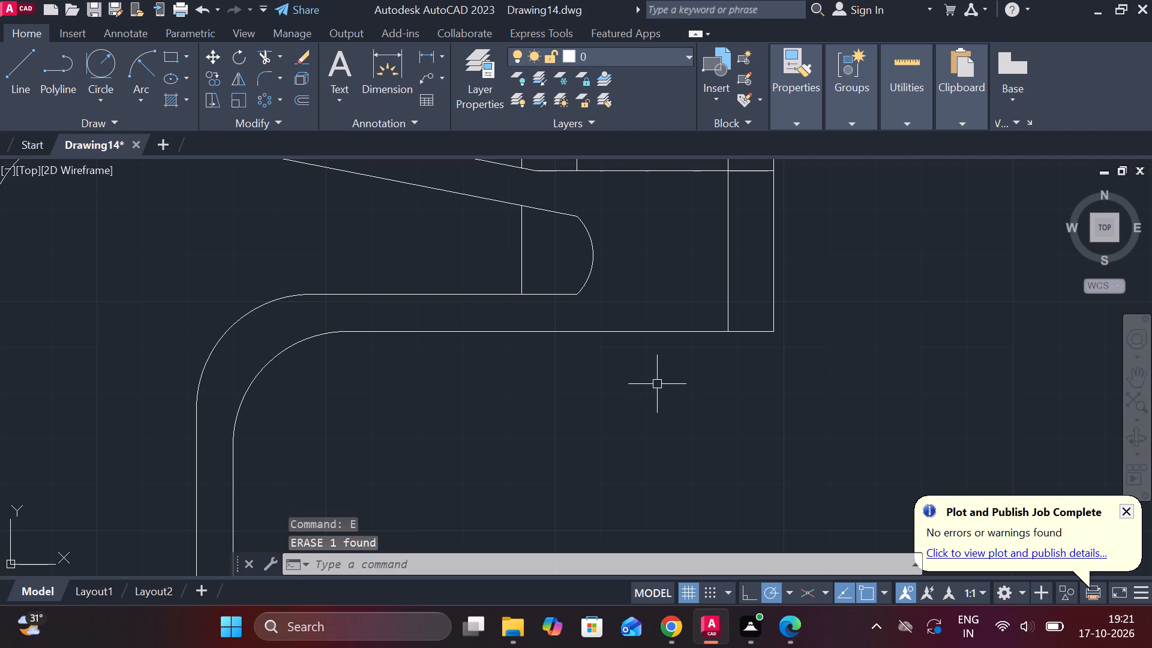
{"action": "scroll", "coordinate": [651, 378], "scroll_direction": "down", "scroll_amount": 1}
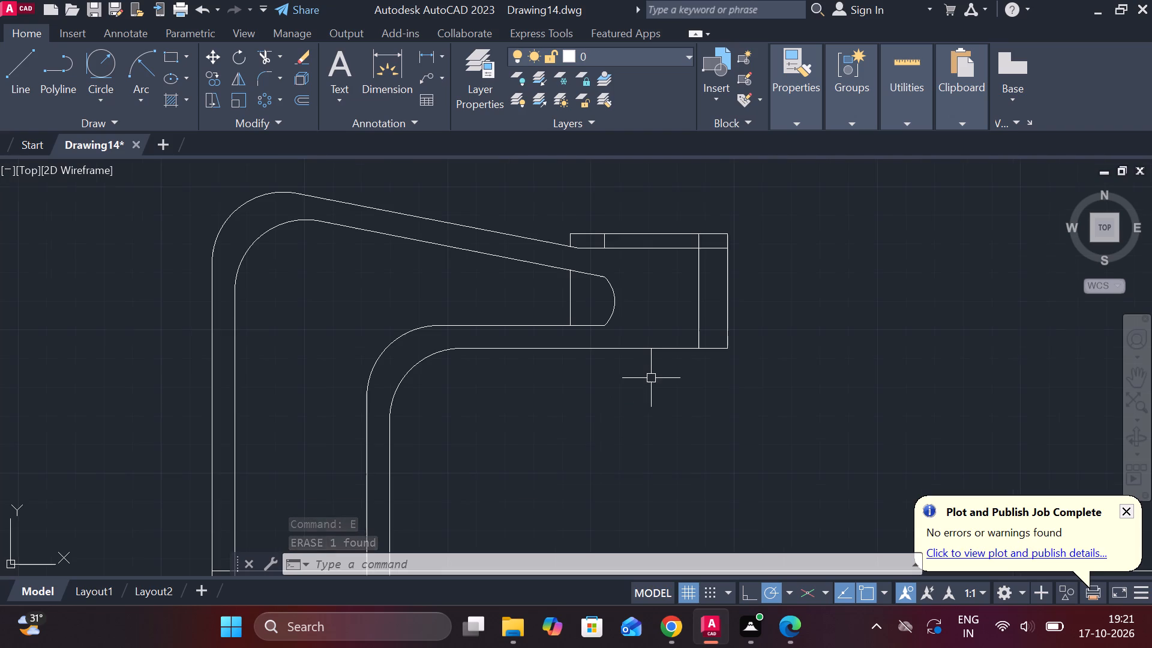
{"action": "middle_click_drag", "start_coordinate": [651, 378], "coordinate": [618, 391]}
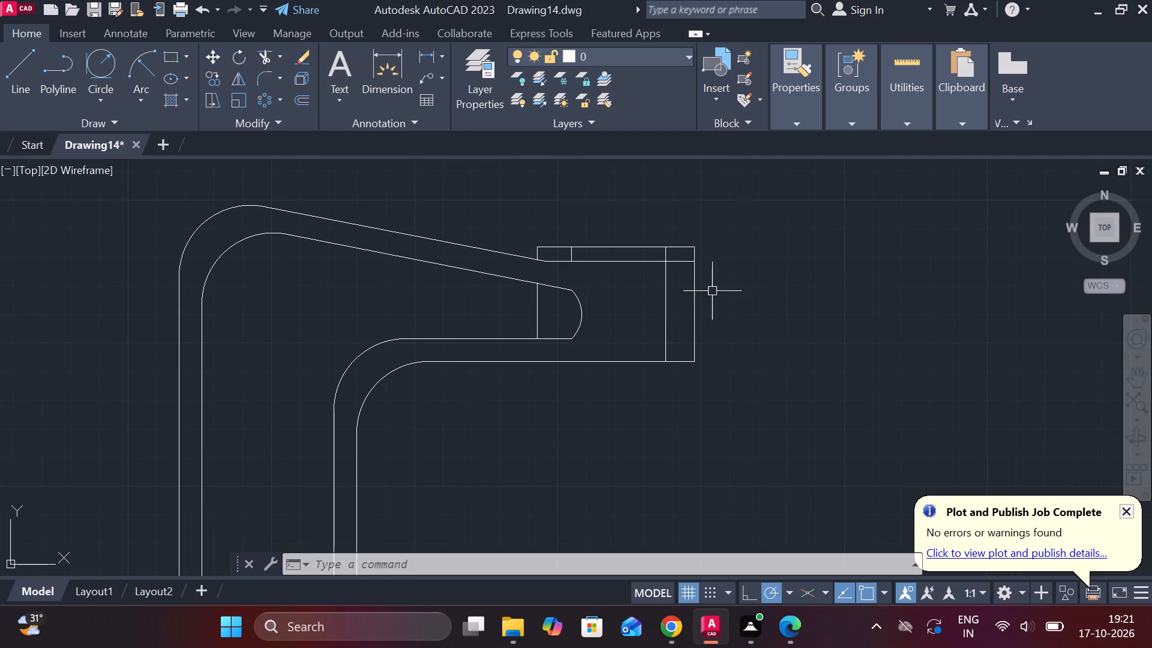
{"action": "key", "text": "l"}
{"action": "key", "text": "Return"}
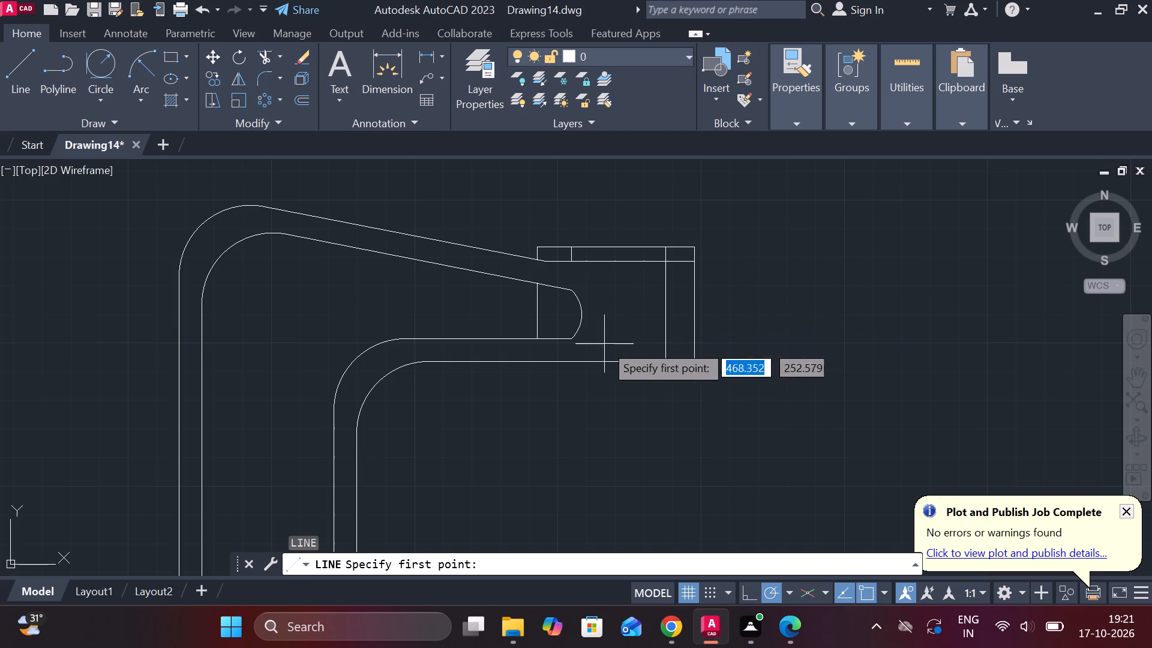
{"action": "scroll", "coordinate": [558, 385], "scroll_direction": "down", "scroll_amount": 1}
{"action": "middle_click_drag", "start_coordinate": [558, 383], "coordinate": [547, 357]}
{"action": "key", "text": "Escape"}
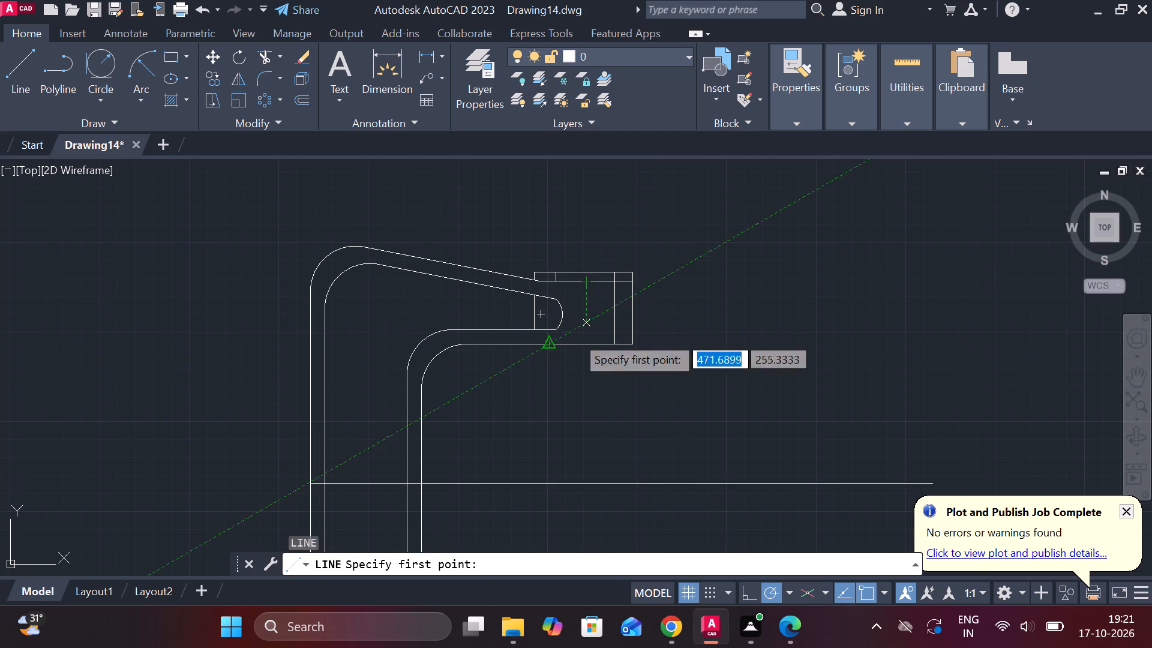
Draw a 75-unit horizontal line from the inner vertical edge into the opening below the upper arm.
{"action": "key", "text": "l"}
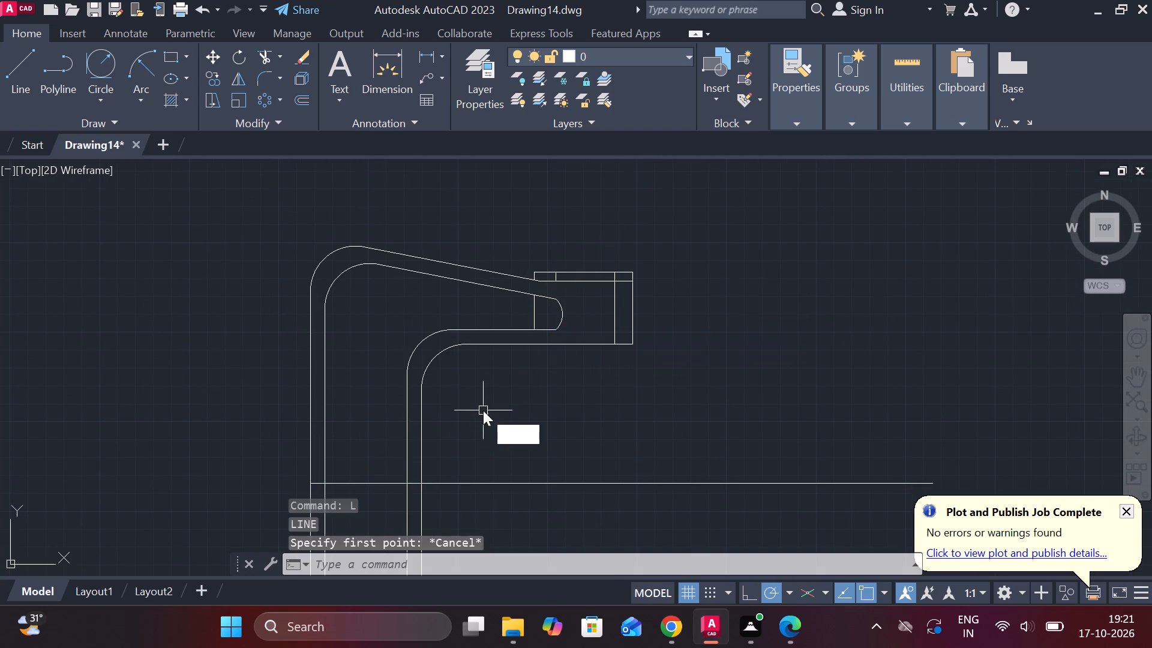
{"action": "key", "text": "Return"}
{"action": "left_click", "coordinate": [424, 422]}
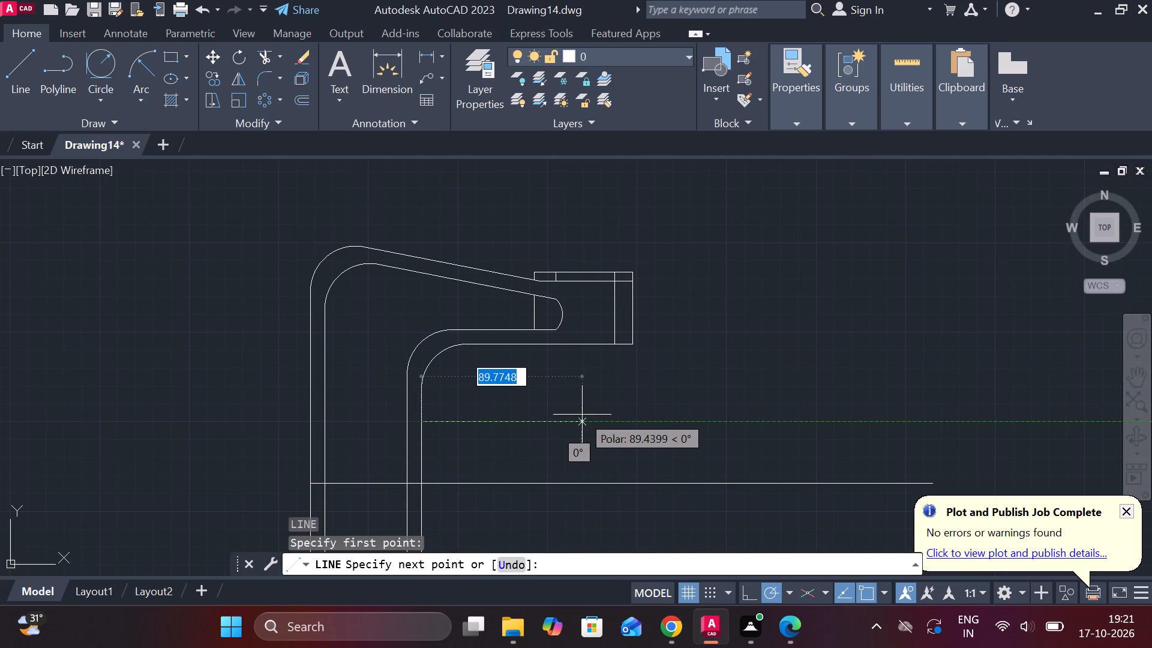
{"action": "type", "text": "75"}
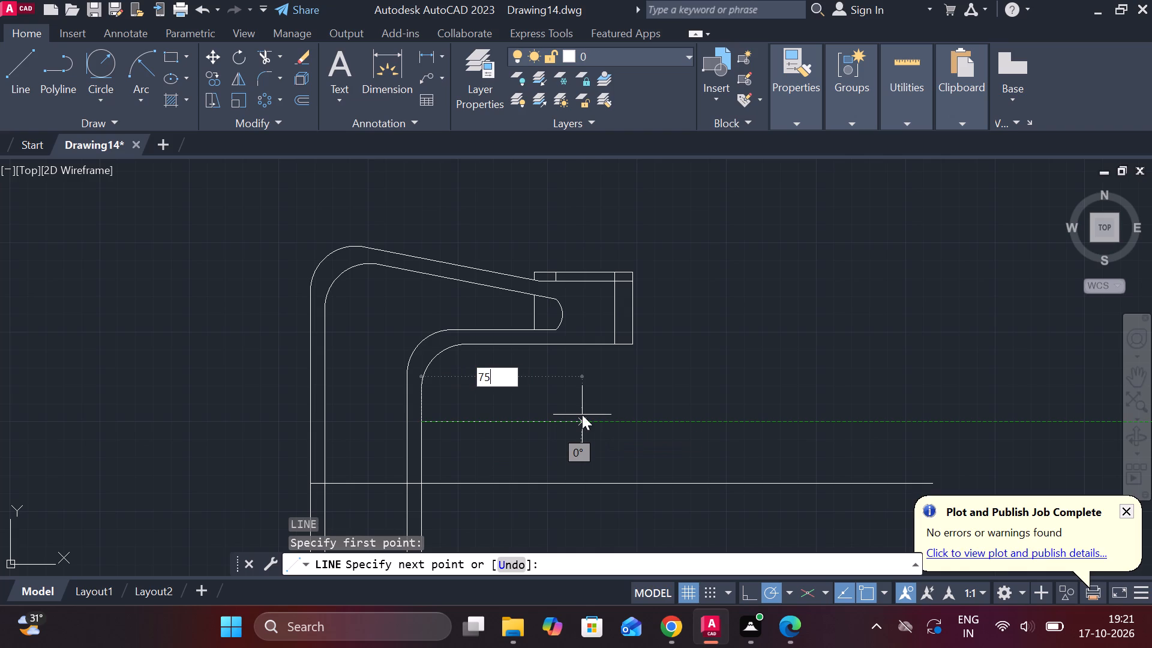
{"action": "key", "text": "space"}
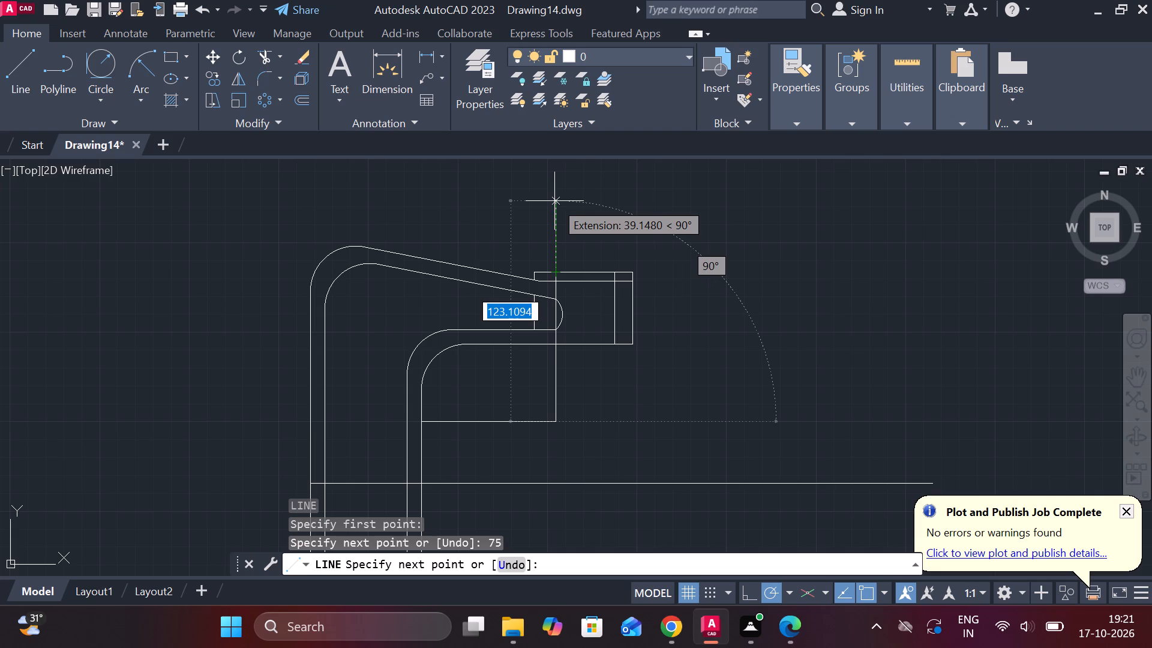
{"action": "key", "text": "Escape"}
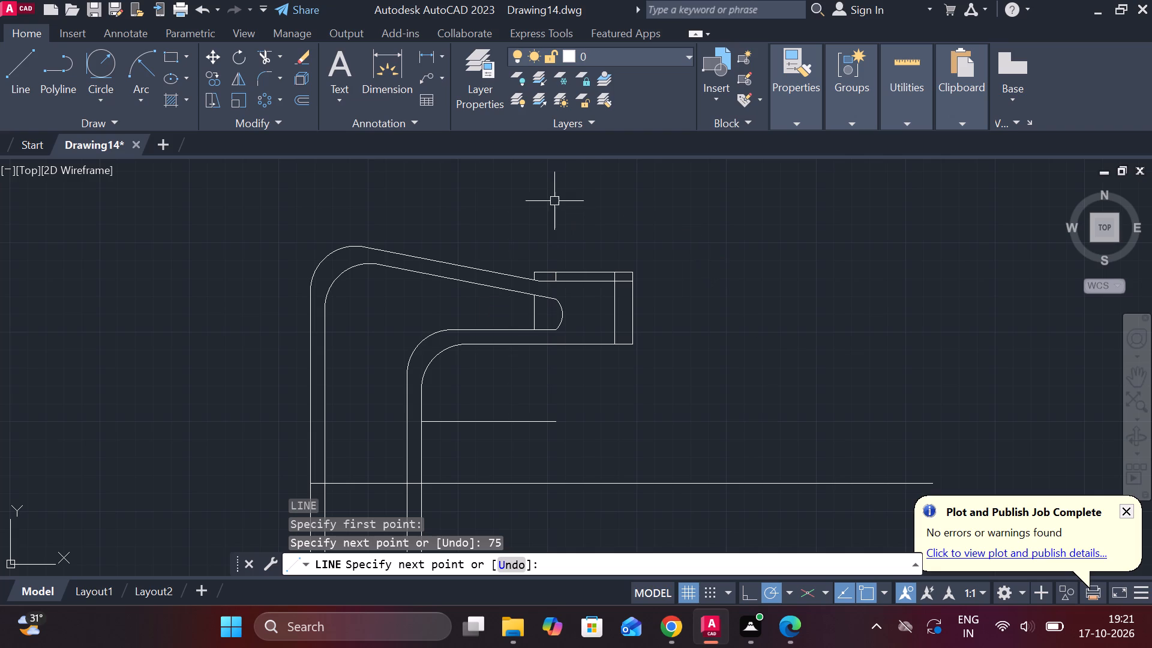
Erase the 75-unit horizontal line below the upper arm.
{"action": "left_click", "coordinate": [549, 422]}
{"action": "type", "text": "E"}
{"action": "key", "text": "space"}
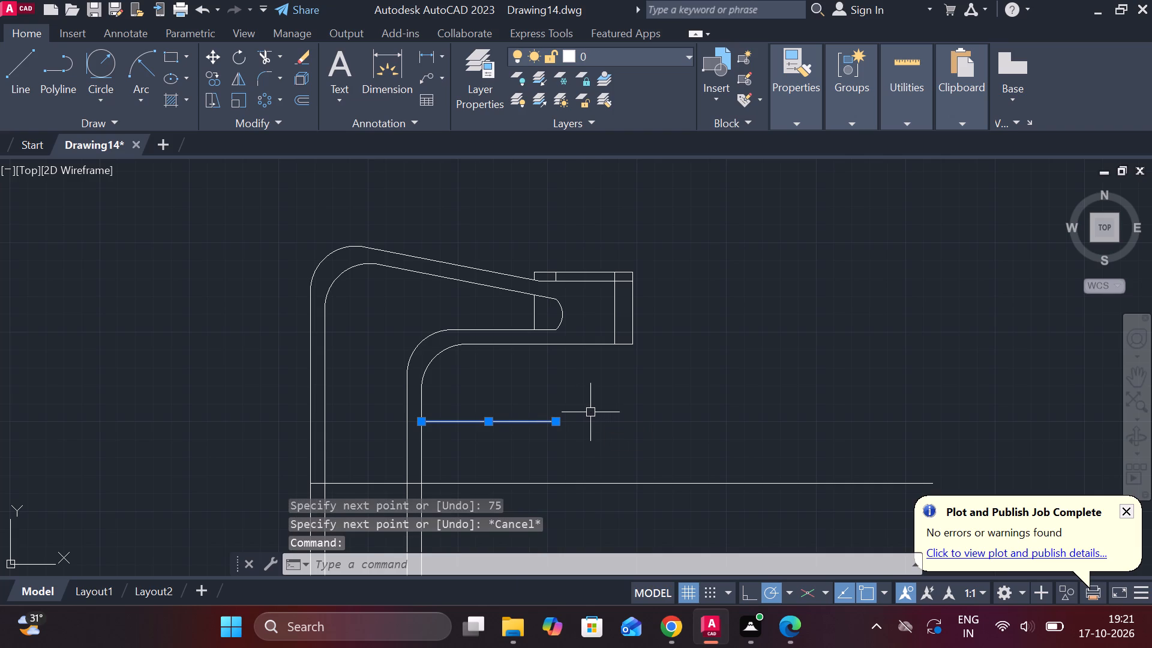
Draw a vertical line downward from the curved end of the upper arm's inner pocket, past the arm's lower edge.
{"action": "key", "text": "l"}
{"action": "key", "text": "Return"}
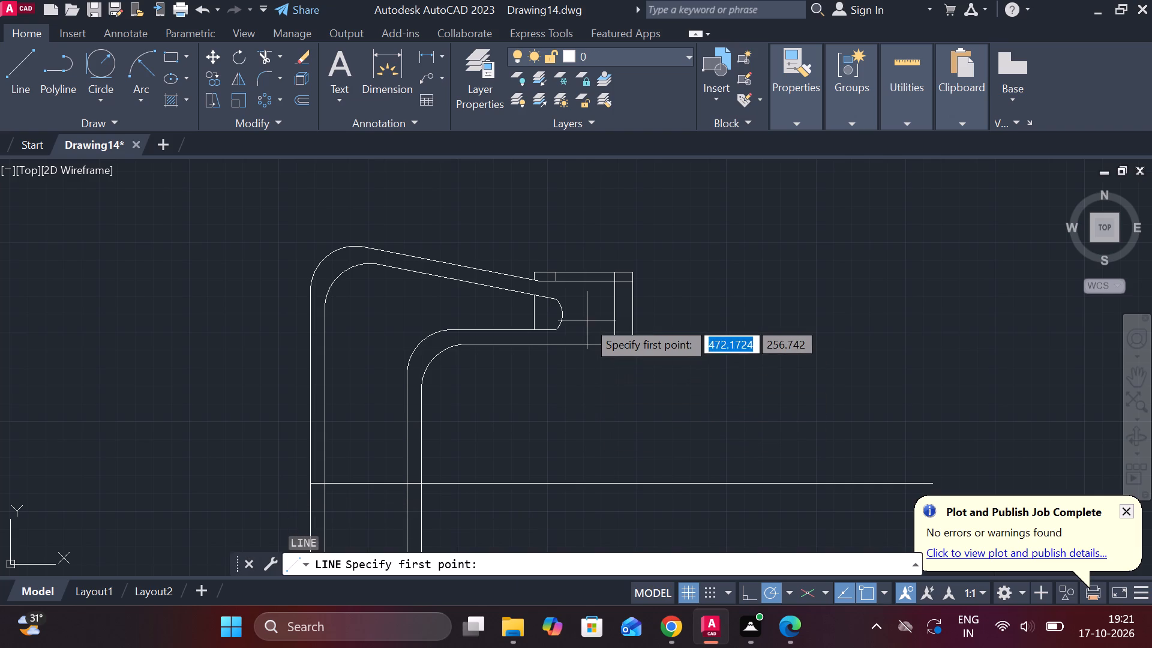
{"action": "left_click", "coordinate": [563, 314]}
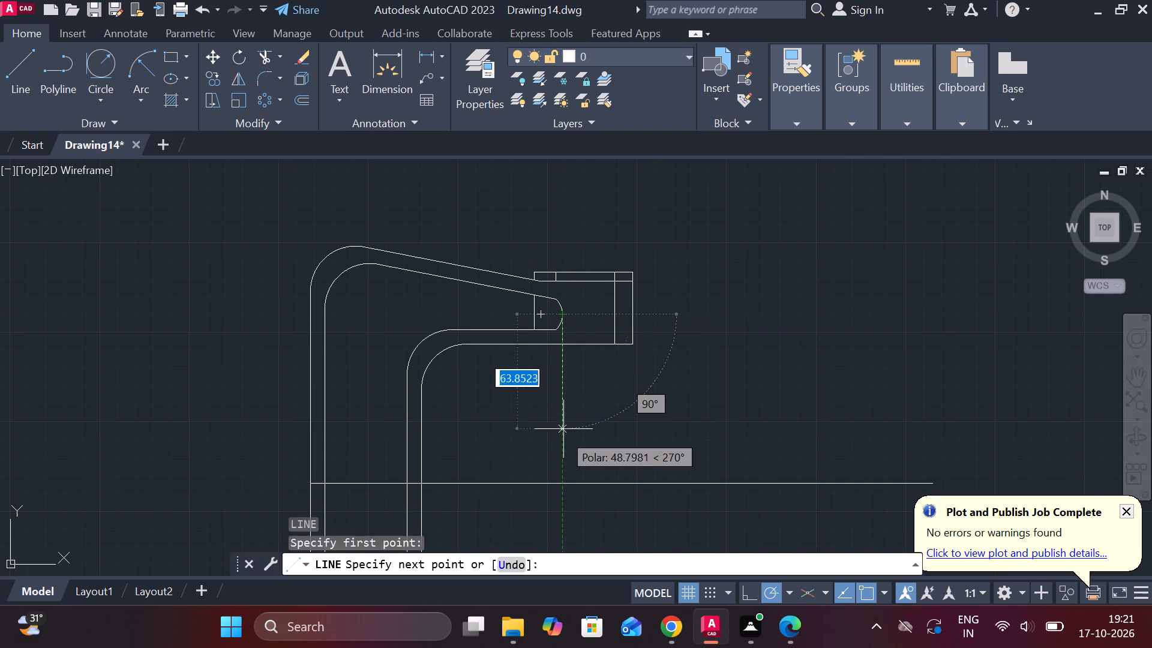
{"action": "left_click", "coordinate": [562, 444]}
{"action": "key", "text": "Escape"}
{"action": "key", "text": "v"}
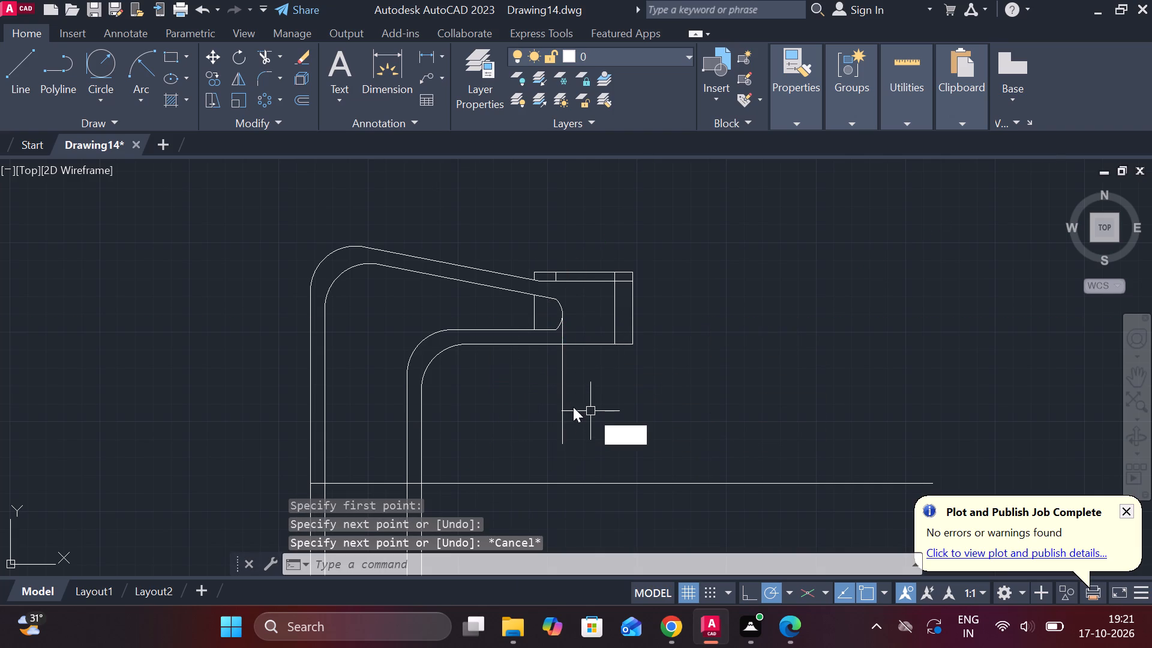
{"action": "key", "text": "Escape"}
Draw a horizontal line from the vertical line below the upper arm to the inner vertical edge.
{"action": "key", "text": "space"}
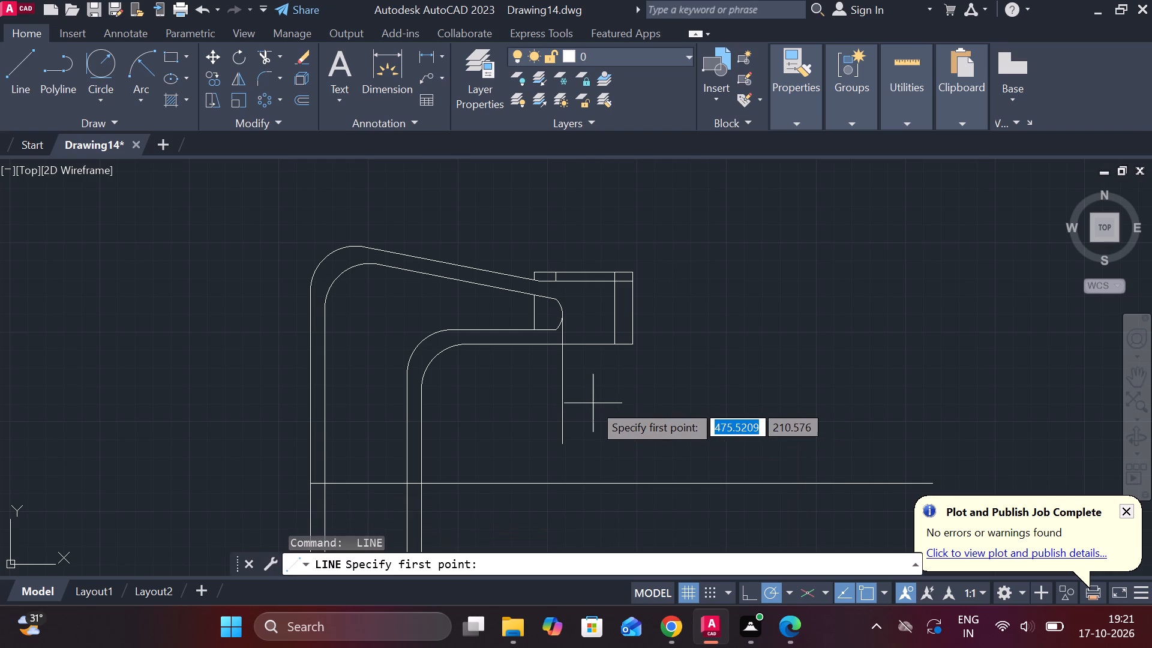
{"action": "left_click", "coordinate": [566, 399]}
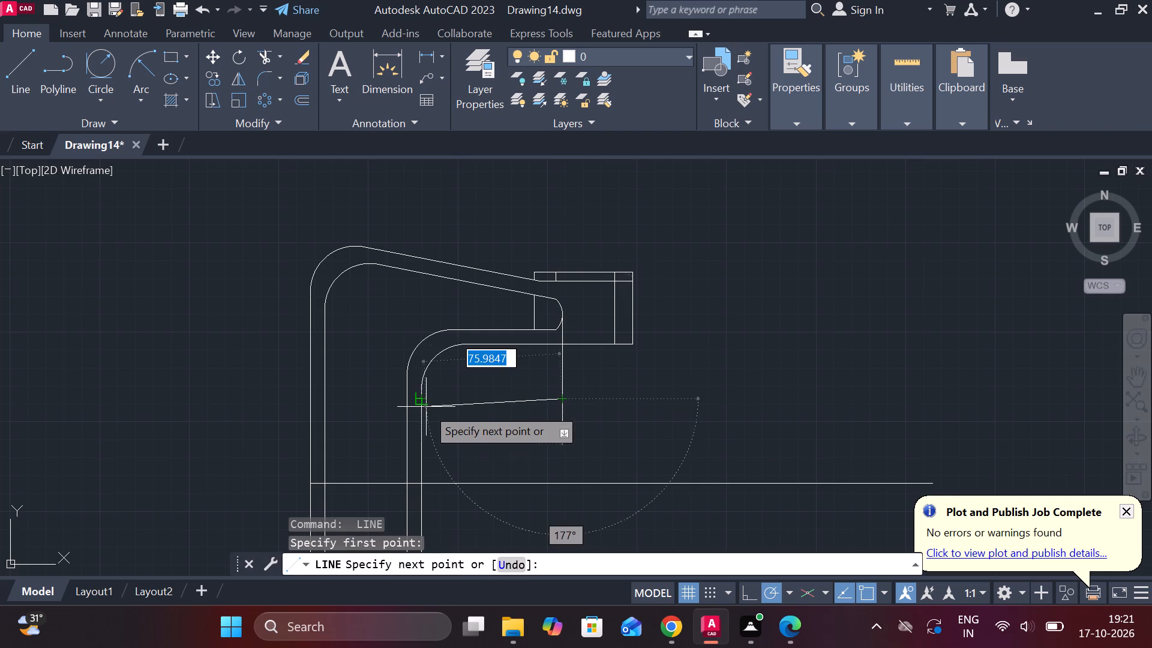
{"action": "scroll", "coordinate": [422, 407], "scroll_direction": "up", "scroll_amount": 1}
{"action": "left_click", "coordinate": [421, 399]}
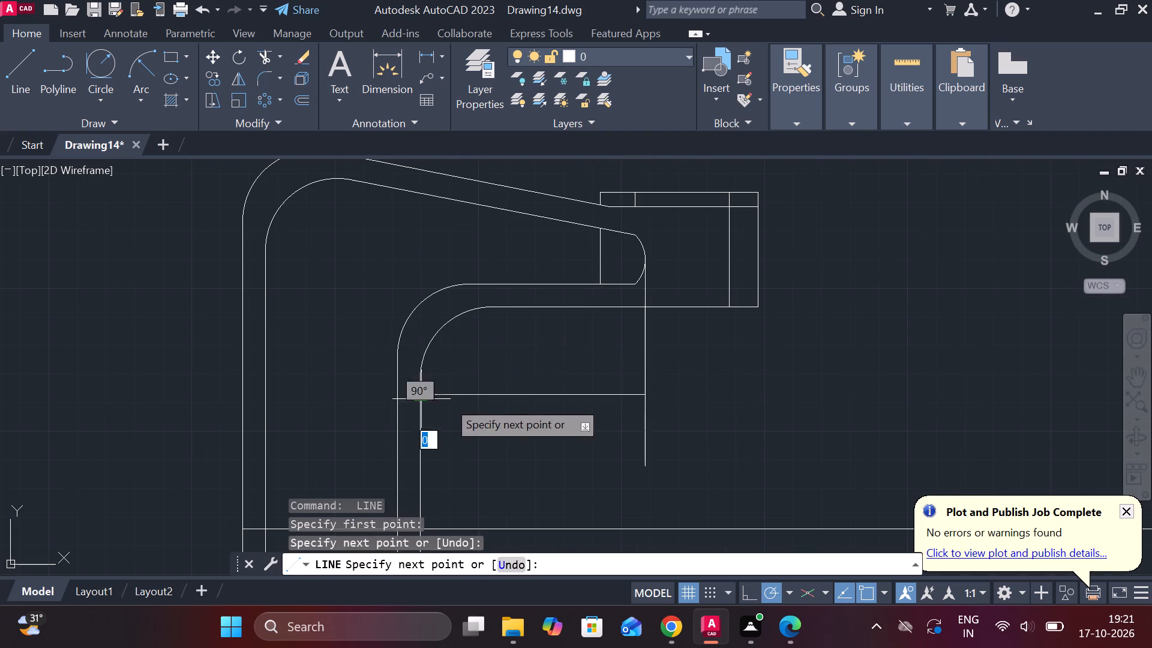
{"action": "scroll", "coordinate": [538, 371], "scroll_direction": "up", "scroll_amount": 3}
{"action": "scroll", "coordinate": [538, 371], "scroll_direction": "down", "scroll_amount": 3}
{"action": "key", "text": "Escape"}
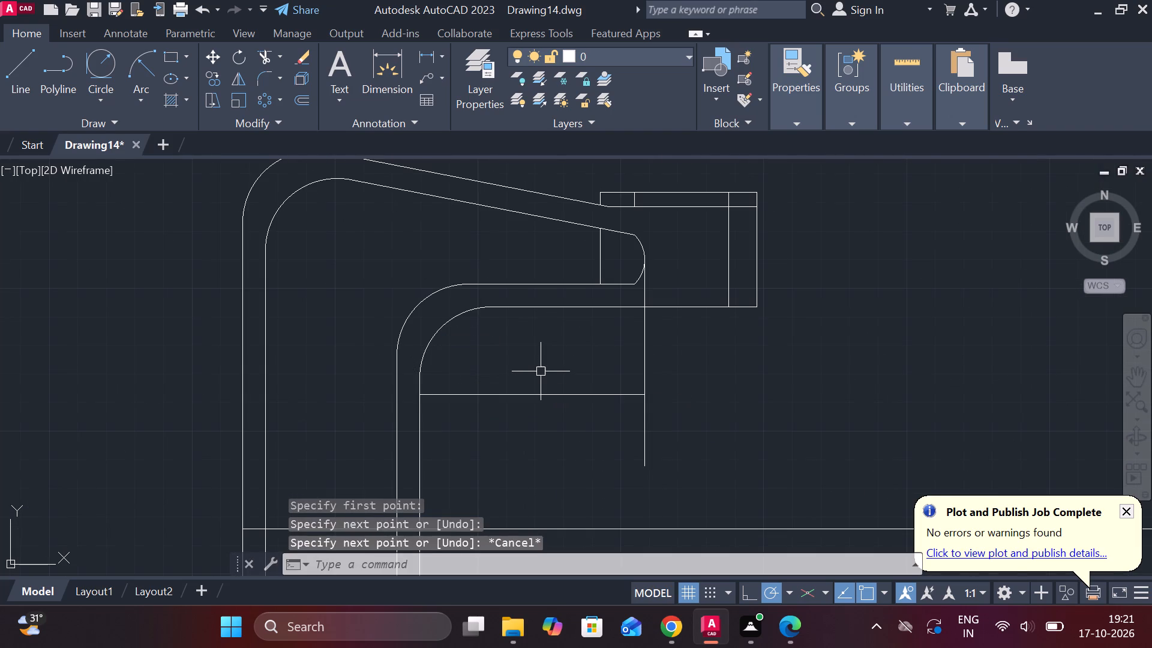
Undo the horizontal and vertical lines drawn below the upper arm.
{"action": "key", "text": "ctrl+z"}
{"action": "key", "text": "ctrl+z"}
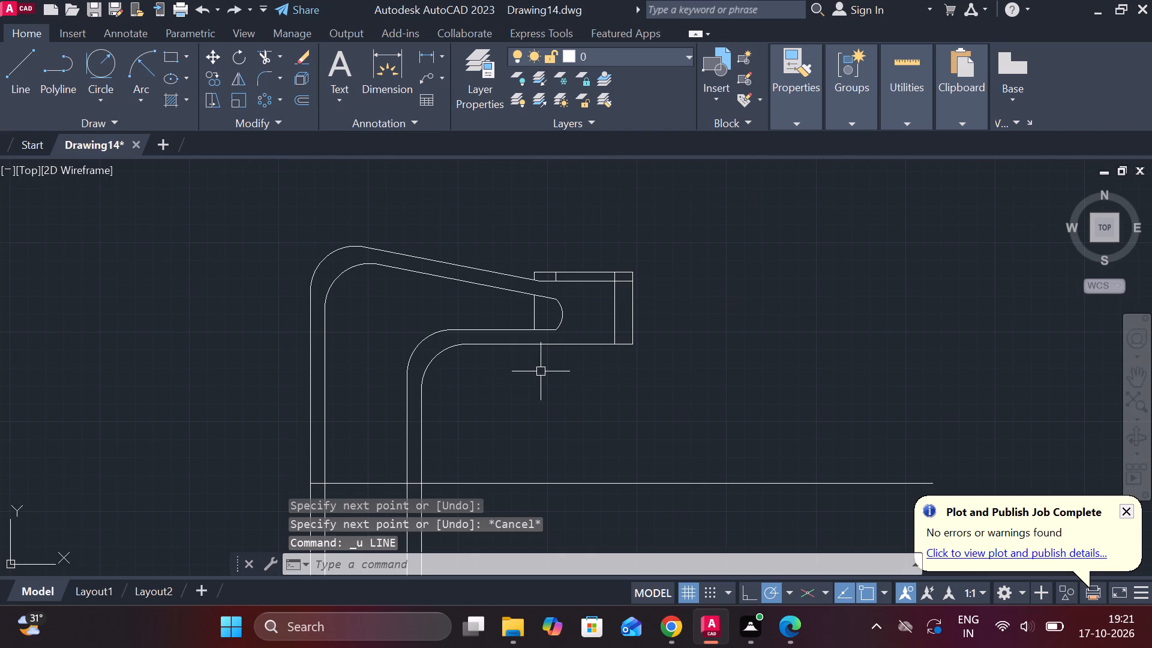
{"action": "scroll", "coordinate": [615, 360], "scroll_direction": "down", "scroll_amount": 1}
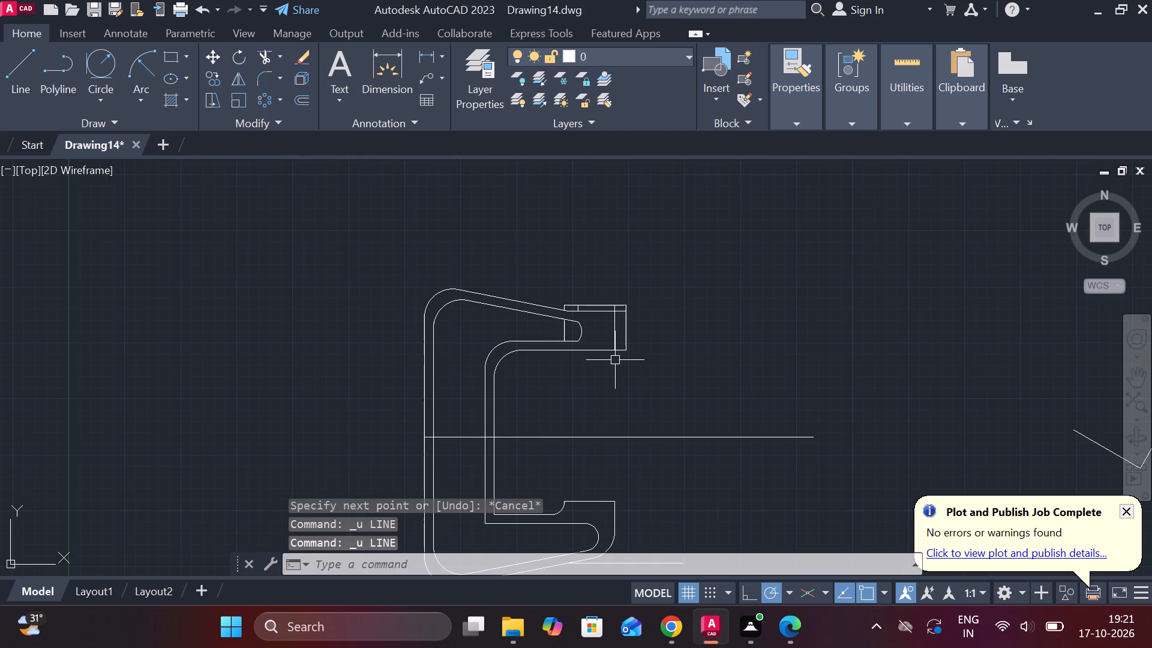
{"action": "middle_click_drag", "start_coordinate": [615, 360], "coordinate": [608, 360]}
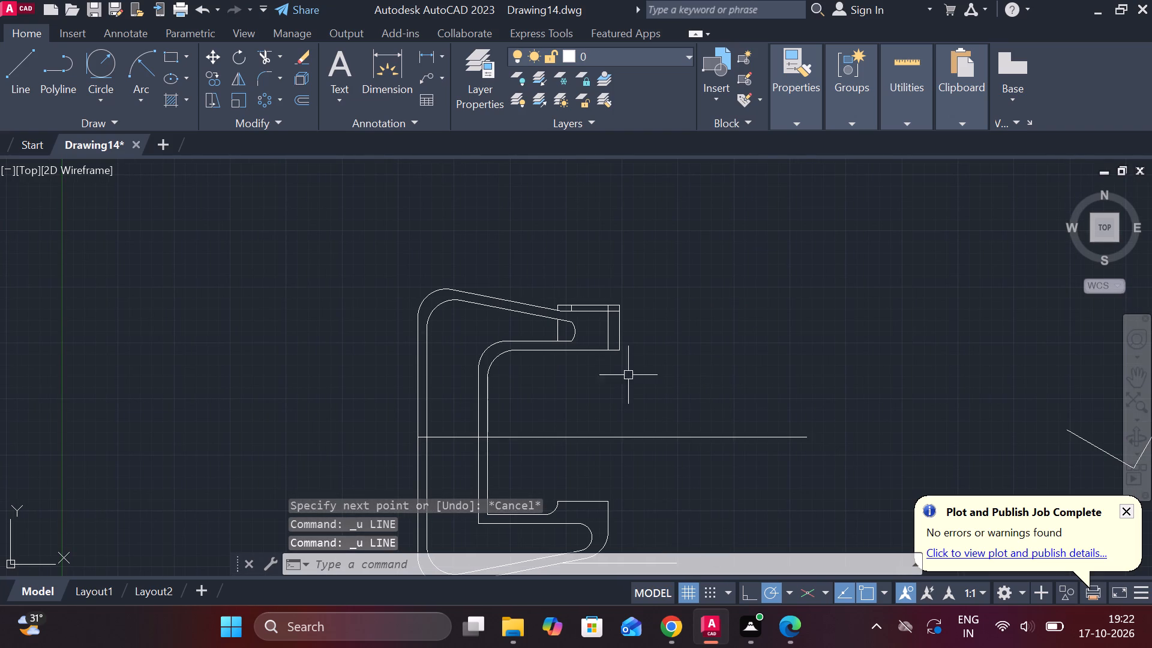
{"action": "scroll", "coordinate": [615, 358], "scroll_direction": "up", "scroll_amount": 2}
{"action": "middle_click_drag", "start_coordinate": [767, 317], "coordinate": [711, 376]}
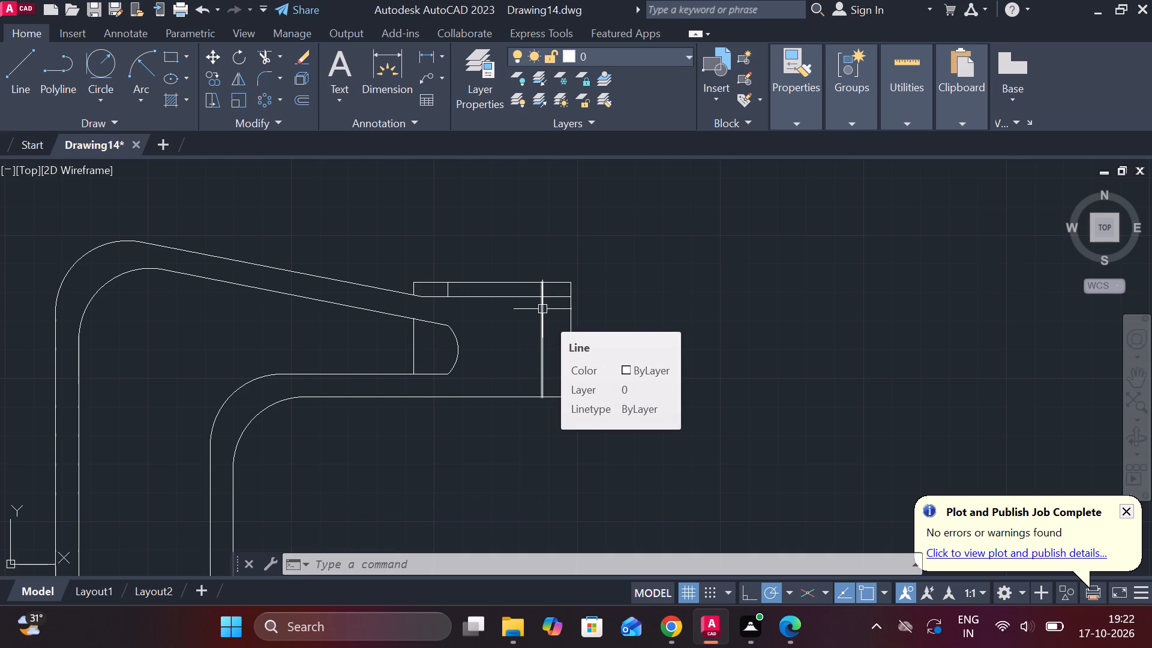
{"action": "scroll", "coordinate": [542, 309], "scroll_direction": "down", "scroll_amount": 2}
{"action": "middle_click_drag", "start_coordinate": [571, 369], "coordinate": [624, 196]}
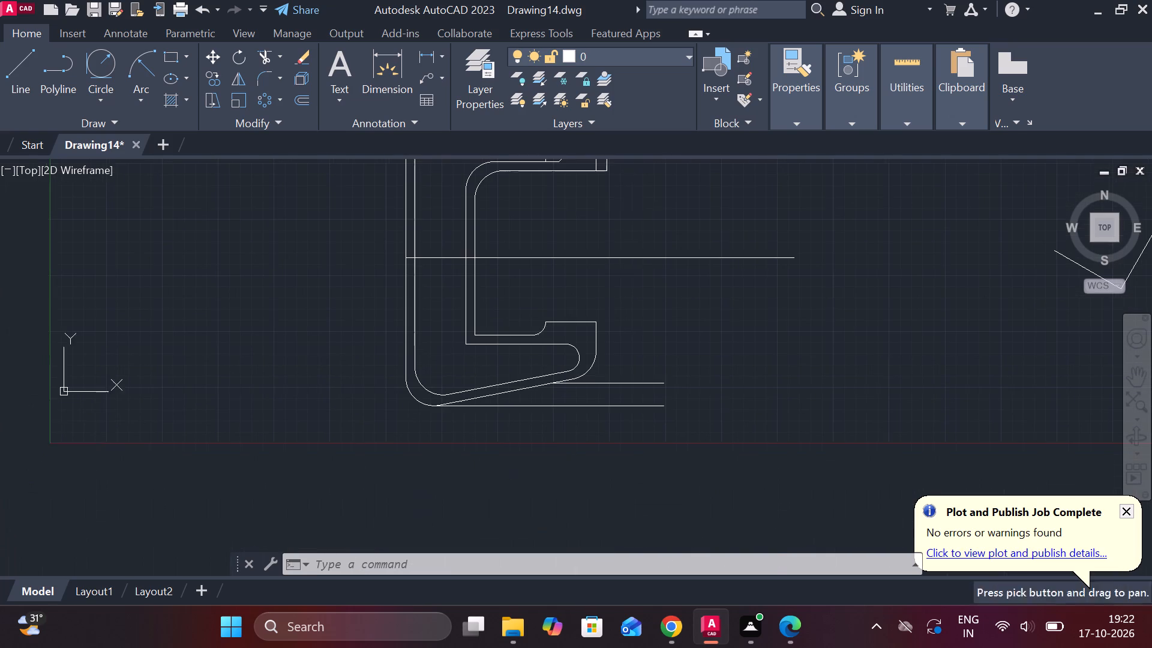
Draw a 75-unit horizontal line from the upper bracket's inner vertical edge, continued by a vertical line up past the arm's top edge.
{"action": "middle_click_drag", "start_coordinate": [618, 292], "coordinate": [624, 323]}
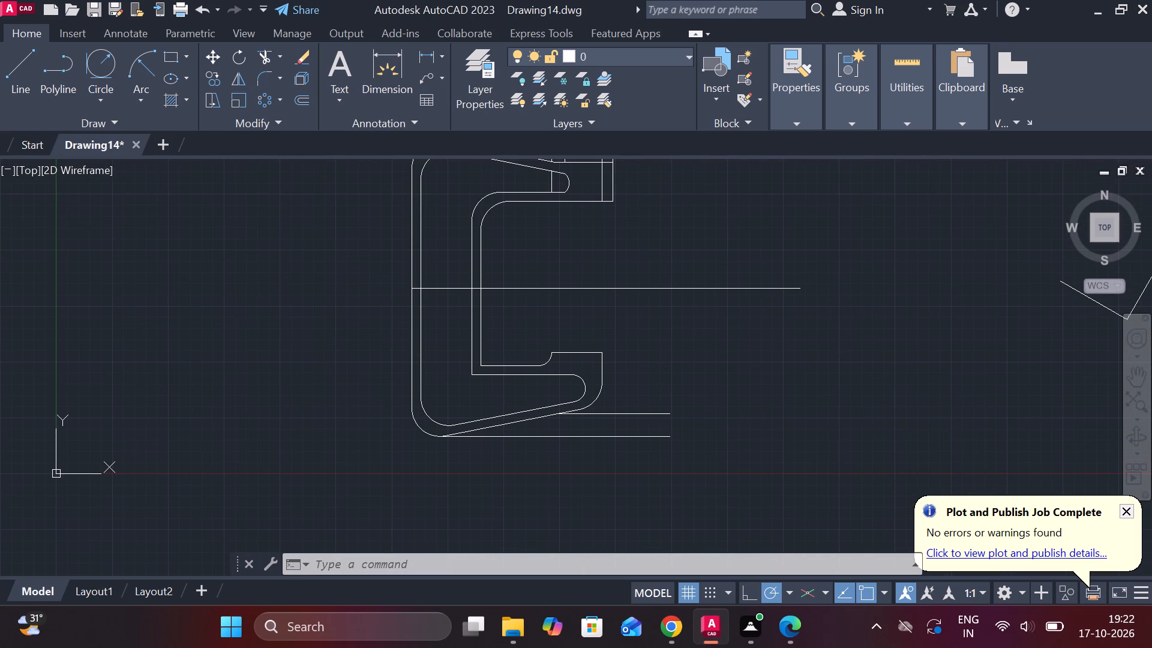
{"action": "middle_click_drag", "start_coordinate": [624, 323], "coordinate": [607, 373]}
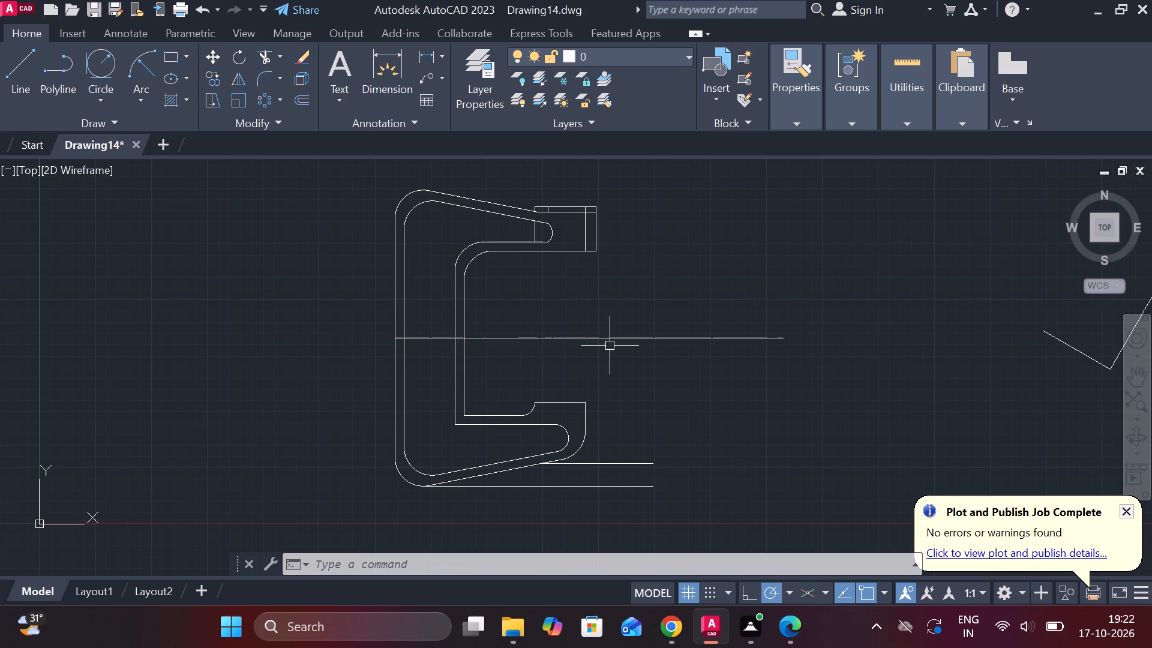
{"action": "middle_click_drag", "start_coordinate": [628, 308], "coordinate": [631, 328]}
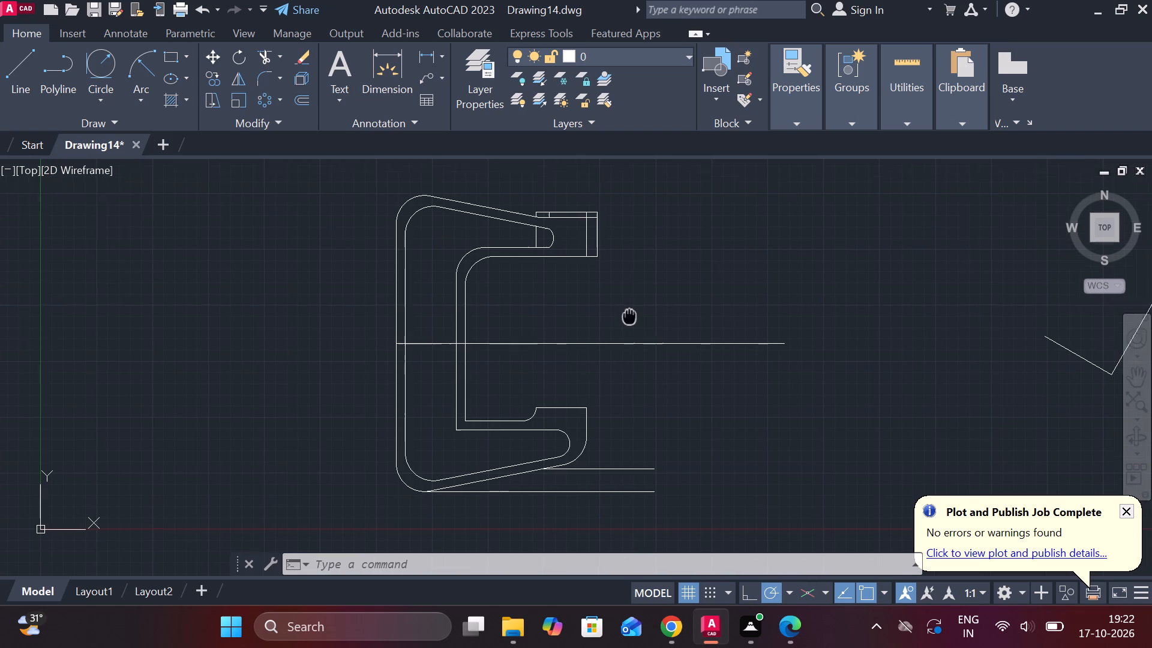
{"action": "middle_click_drag", "start_coordinate": [631, 328], "coordinate": [627, 345]}
{"action": "scroll", "coordinate": [590, 314], "scroll_direction": "up", "scroll_amount": 2}
{"action": "middle_click_drag", "start_coordinate": [586, 334], "coordinate": [623, 398]}
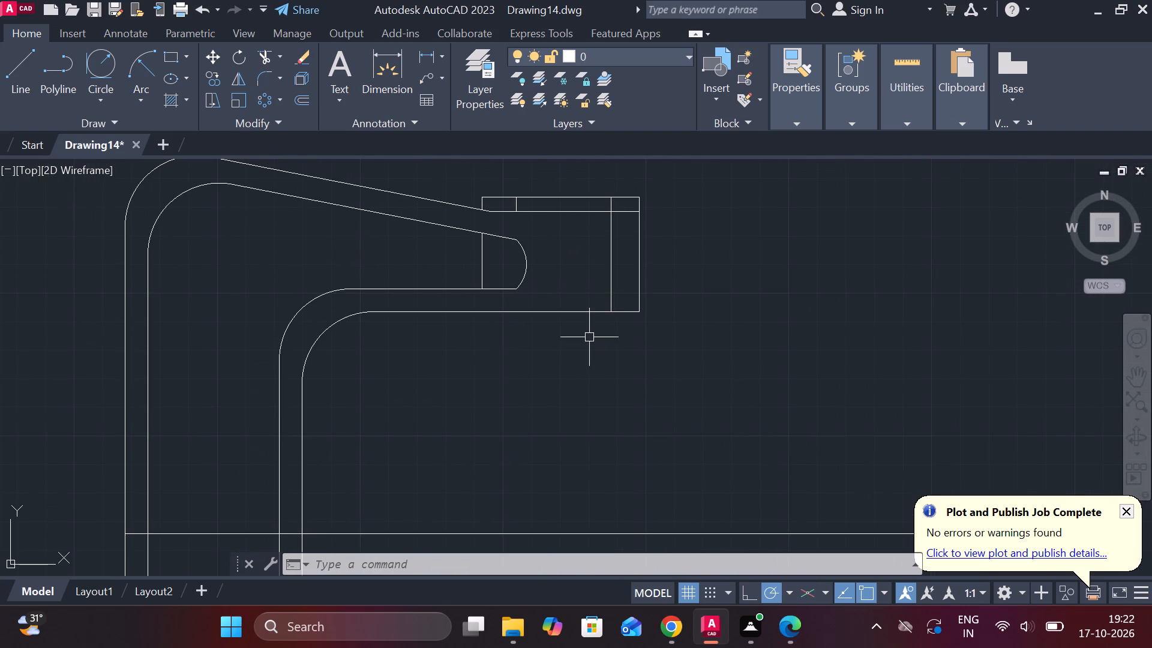
{"action": "key", "text": "l"}
{"action": "key", "text": "Return"}
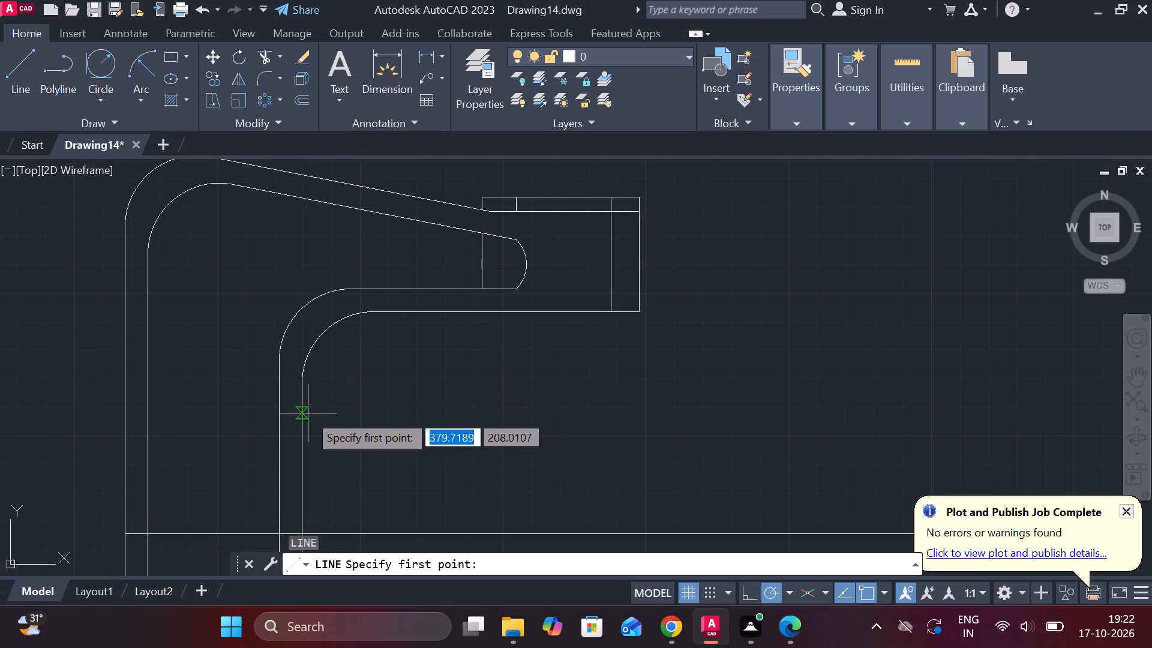
{"action": "left_click", "coordinate": [308, 413]}
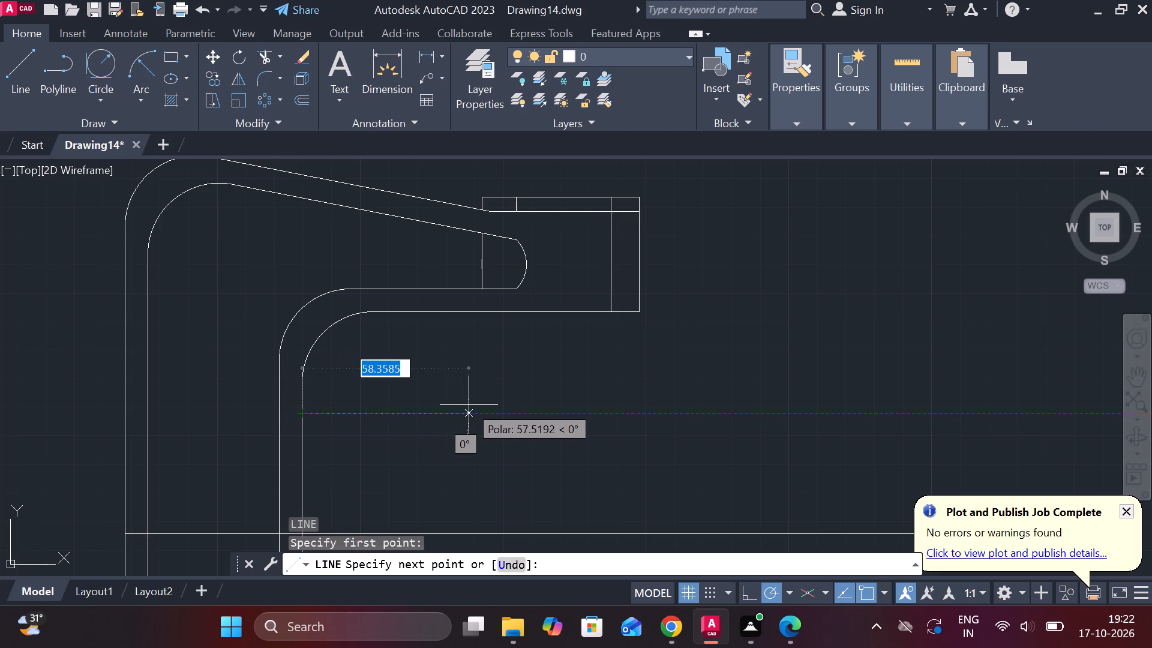
{"action": "type", "text": "75"}
{"action": "key", "text": "space"}
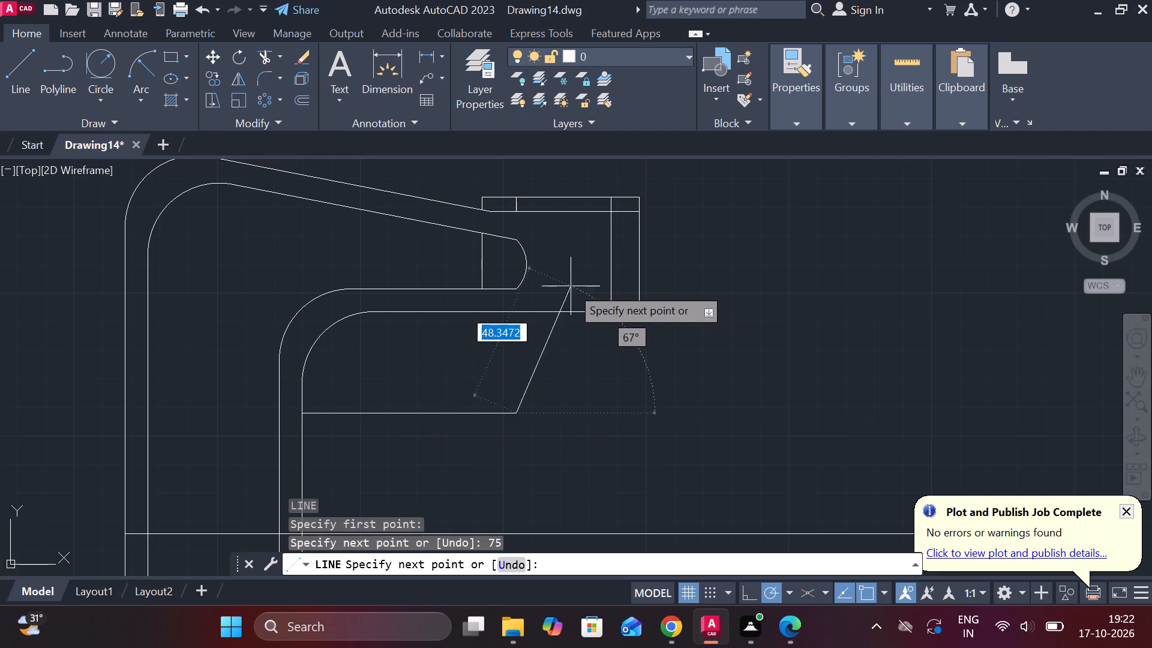
{"action": "middle_click", "coordinate": [523, 182]}
{"action": "middle_click_drag", "start_coordinate": [519, 174], "coordinate": [522, 247]}
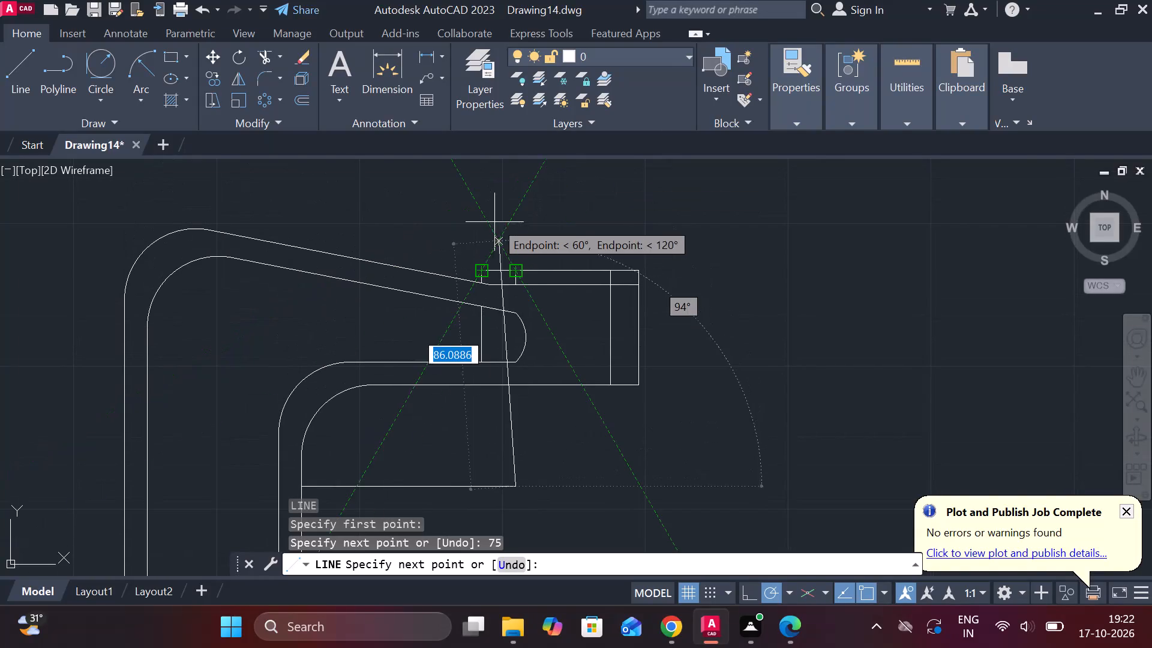
{"action": "left_click", "coordinate": [518, 220]}
{"action": "key", "text": "Escape"}
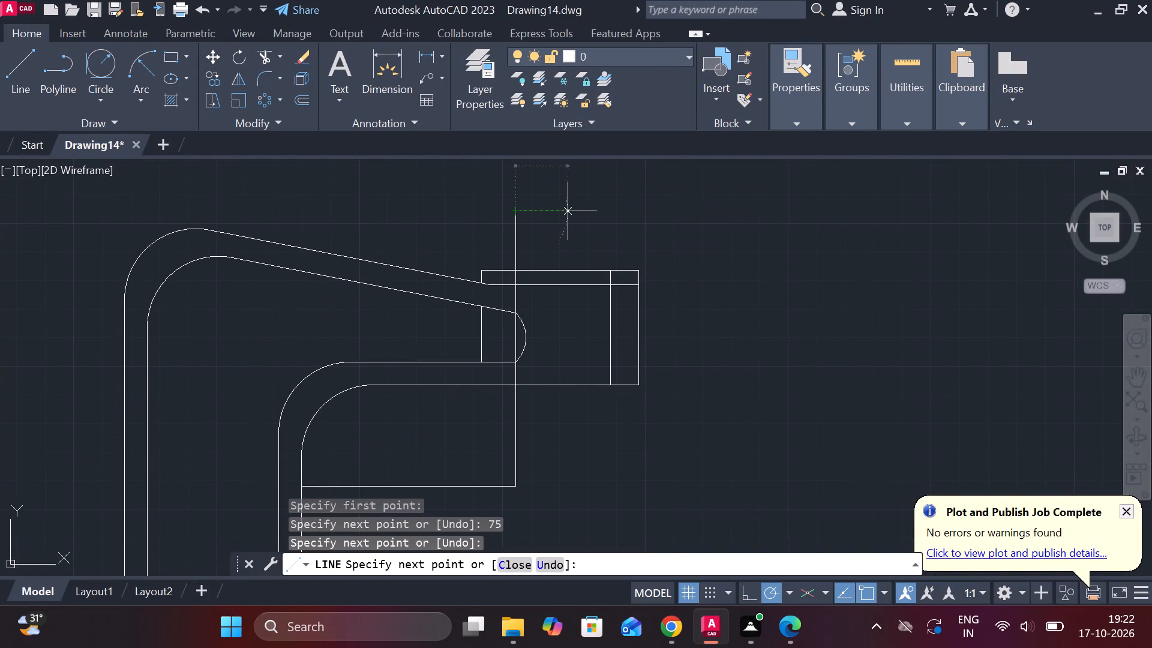
Move the small end arc of the upper arm's inner outline back so its outermost point touches the vertical construction line.
{"action": "scroll", "coordinate": [557, 370], "scroll_direction": "up", "scroll_amount": 1}
{"action": "middle_click_drag", "start_coordinate": [559, 365], "coordinate": [665, 371]}
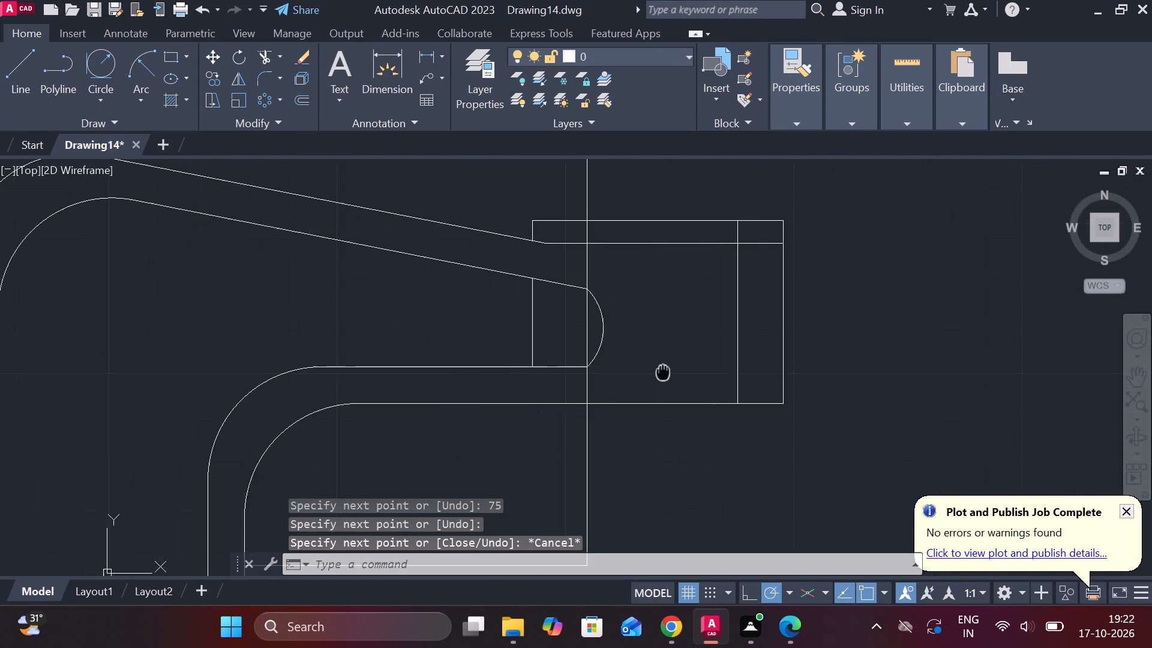
{"action": "middle_click_drag", "start_coordinate": [665, 371], "coordinate": [664, 371]}
{"action": "left_click", "coordinate": [611, 318]}
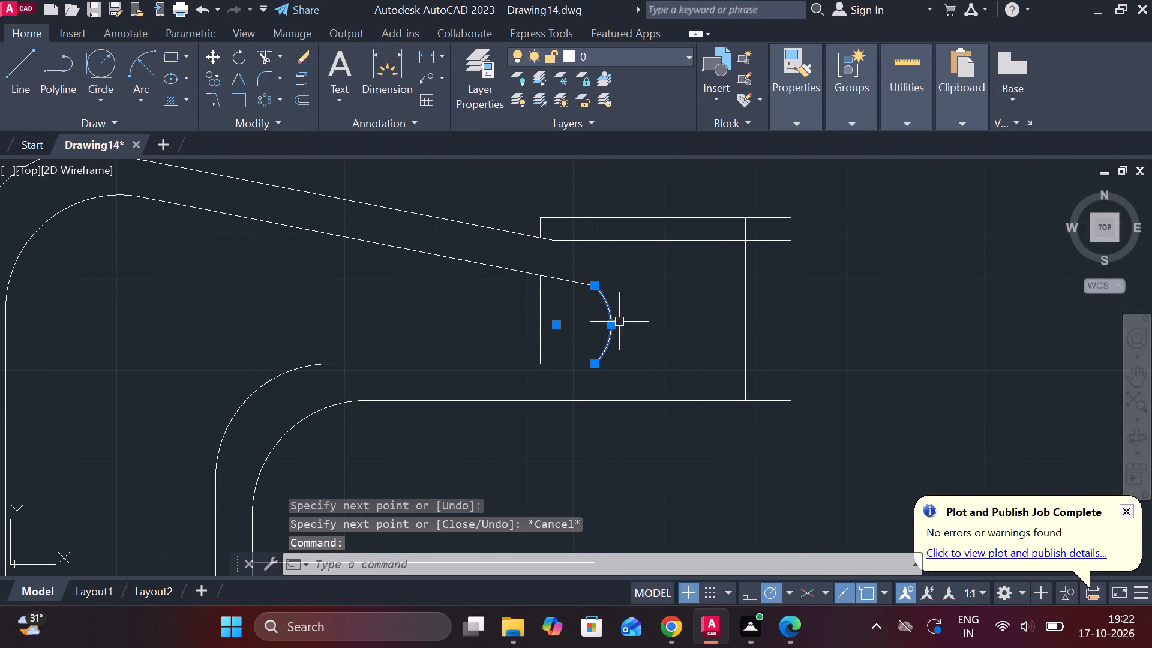
{"action": "left_click", "coordinate": [559, 328]}
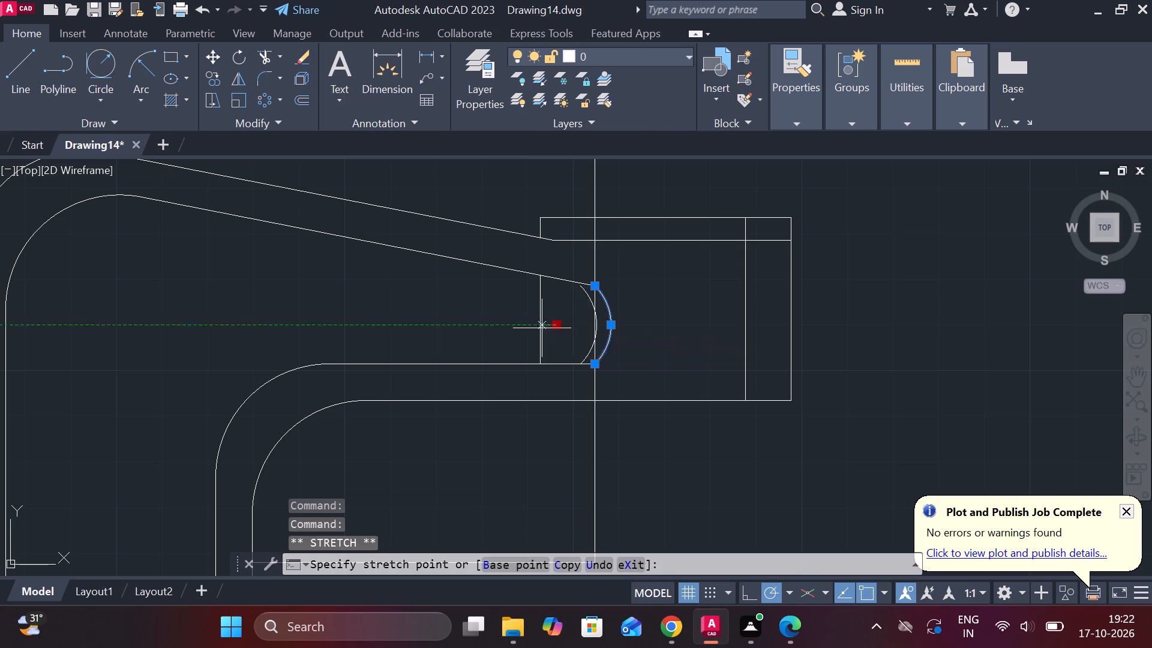
{"action": "left_click", "coordinate": [534, 328]}
{"action": "key", "text": "Escape"}
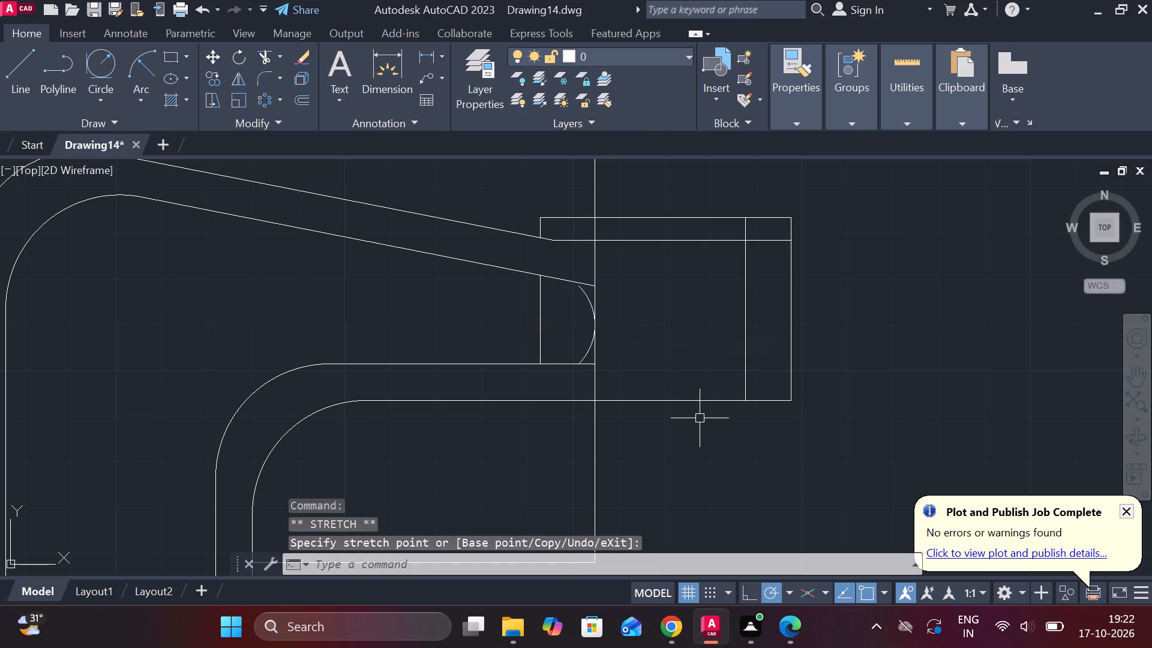
Trim the overhang of the inner outline's lower horizontal line beyond the end arc.
{"action": "type", "text": "TR"}
{"action": "key", "text": "space"}
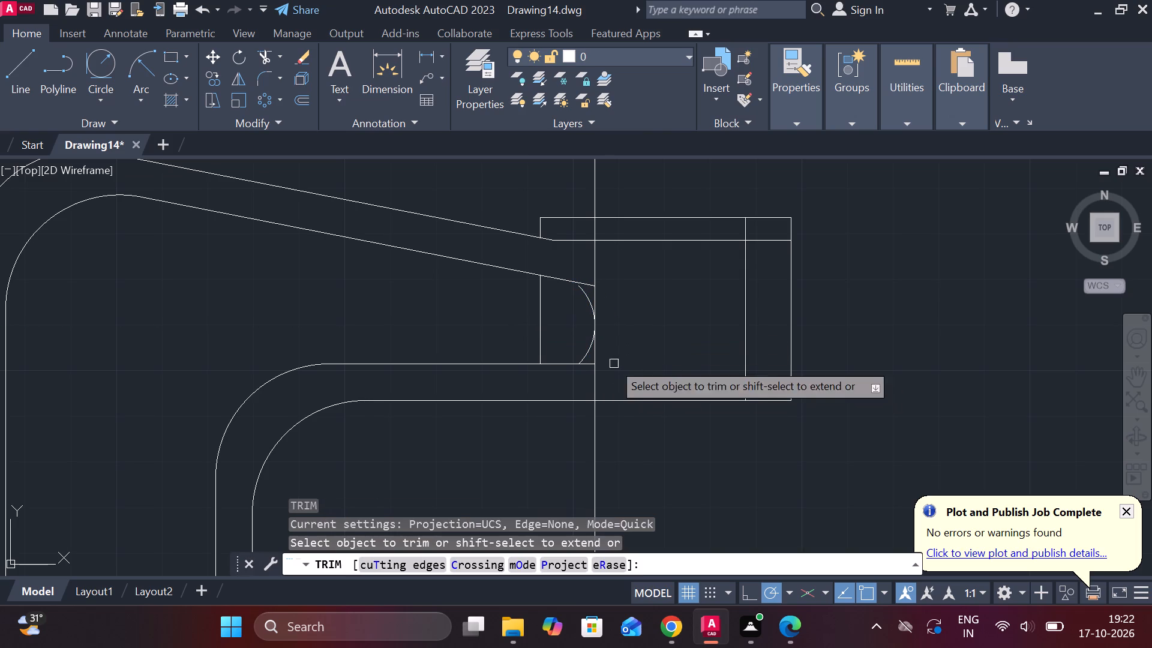
{"action": "scroll", "coordinate": [583, 359], "scroll_direction": "up", "scroll_amount": 3}
{"action": "left_click", "coordinate": [594, 376]}
{"action": "scroll", "coordinate": [704, 289], "scroll_direction": "down", "scroll_amount": 1}
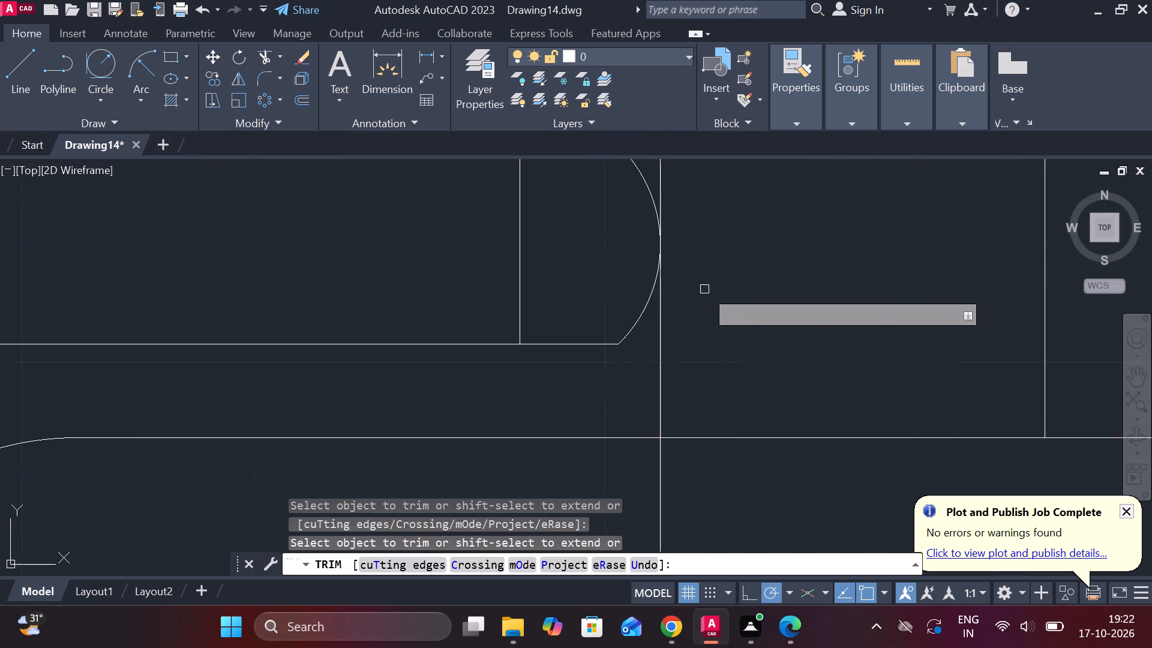
{"action": "middle_click_drag", "start_coordinate": [704, 314], "coordinate": [704, 369]}
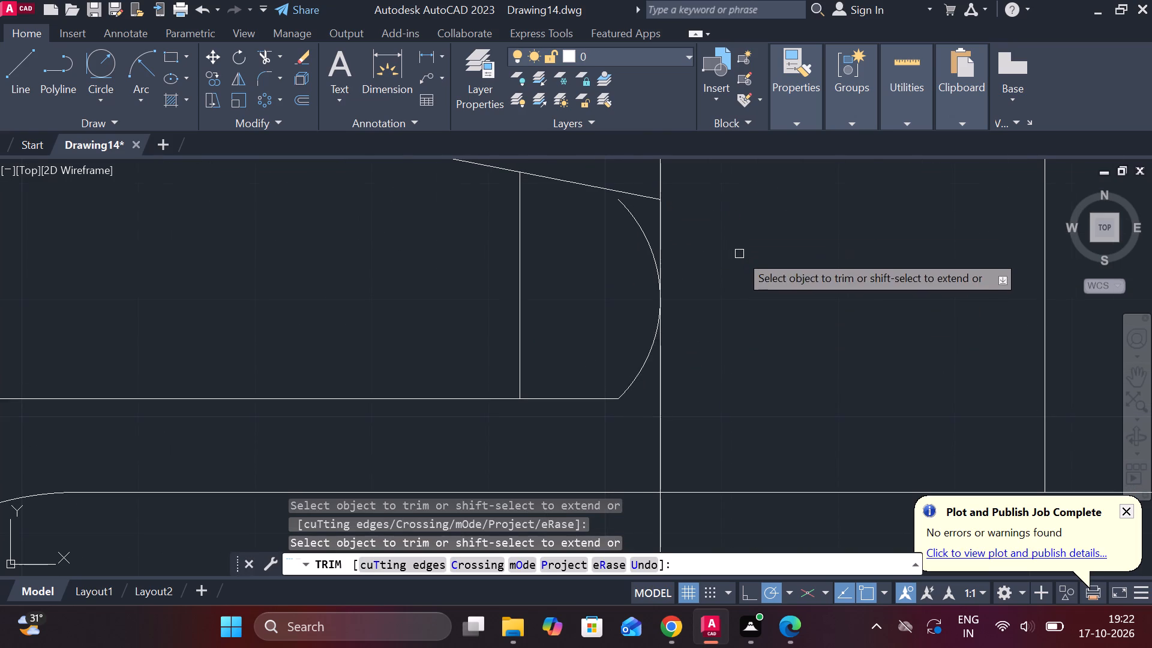
{"action": "key", "text": "Escape"}
Extend the end arc's upper end to the sloped inner line and trim that line's overhang beyond the arc.
{"action": "type", "text": "EX"}
{"action": "key", "text": "space"}
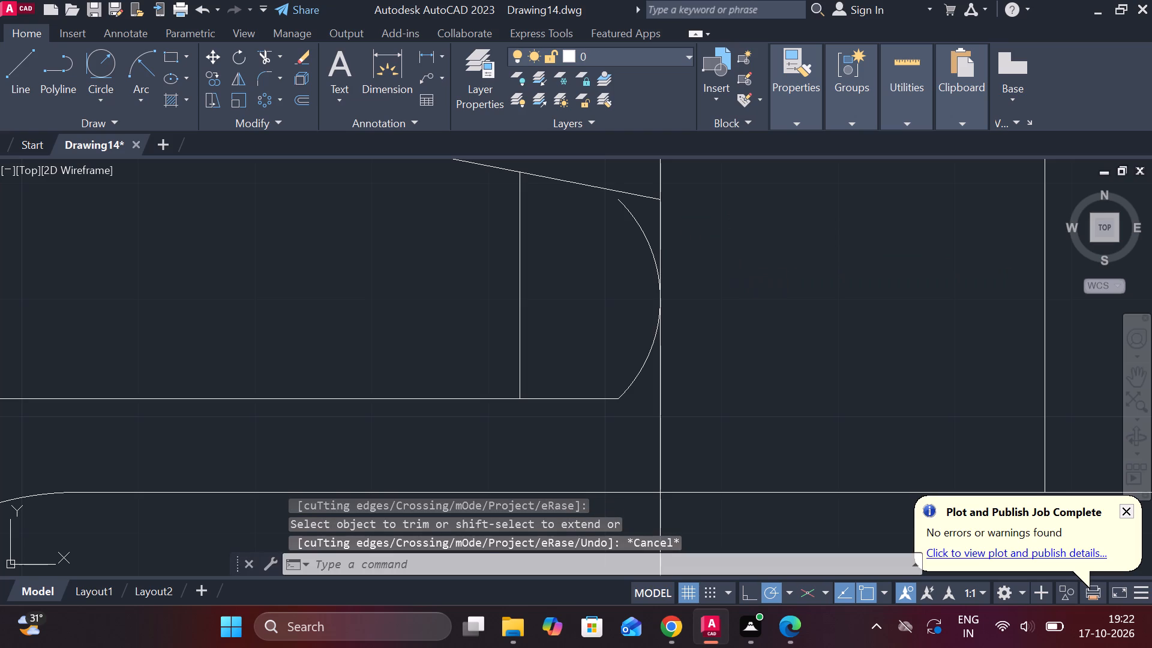
{"action": "left_click", "coordinate": [619, 210]}
{"action": "key", "text": "Escape"}
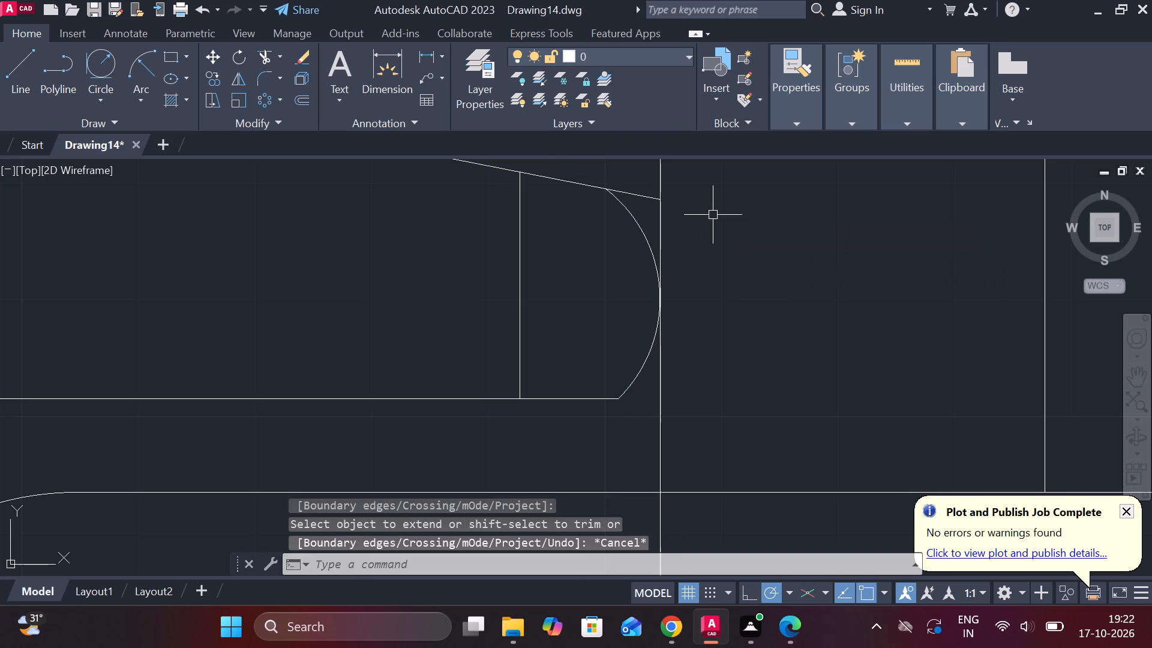
{"action": "type", "text": "TR"}
{"action": "key", "text": "space"}
{"action": "left_click", "coordinate": [640, 195]}
Remove the 75-unit horizontal construction line below the upper arm with Trim.
{"action": "scroll", "coordinate": [695, 251], "scroll_direction": "down", "scroll_amount": 2}
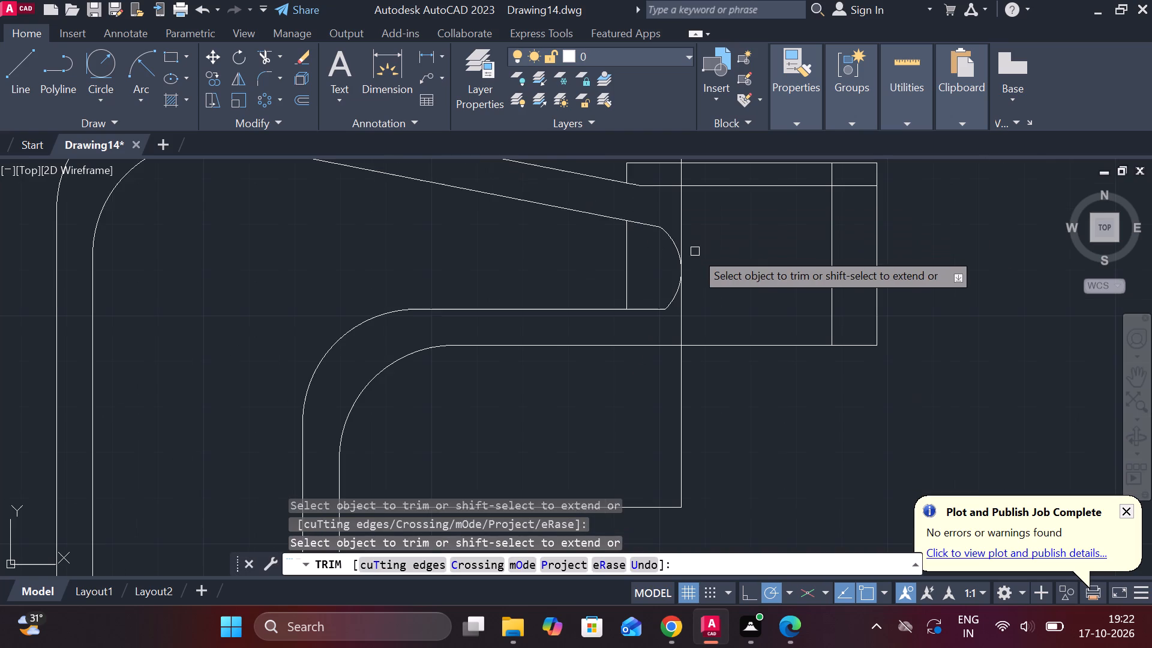
{"action": "middle_click_drag", "start_coordinate": [695, 251], "coordinate": [668, 250]}
{"action": "scroll", "coordinate": [676, 250], "scroll_direction": "down", "scroll_amount": 1}
{"action": "middle_click_drag", "start_coordinate": [676, 250], "coordinate": [653, 275]}
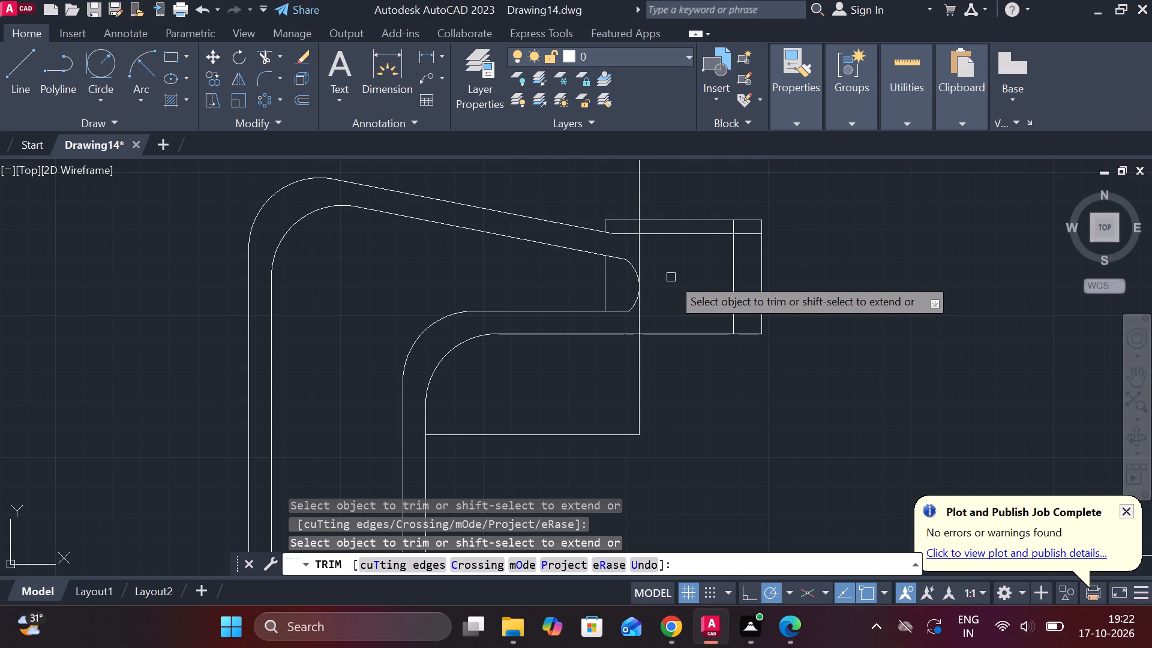
{"action": "left_click", "coordinate": [596, 436]}
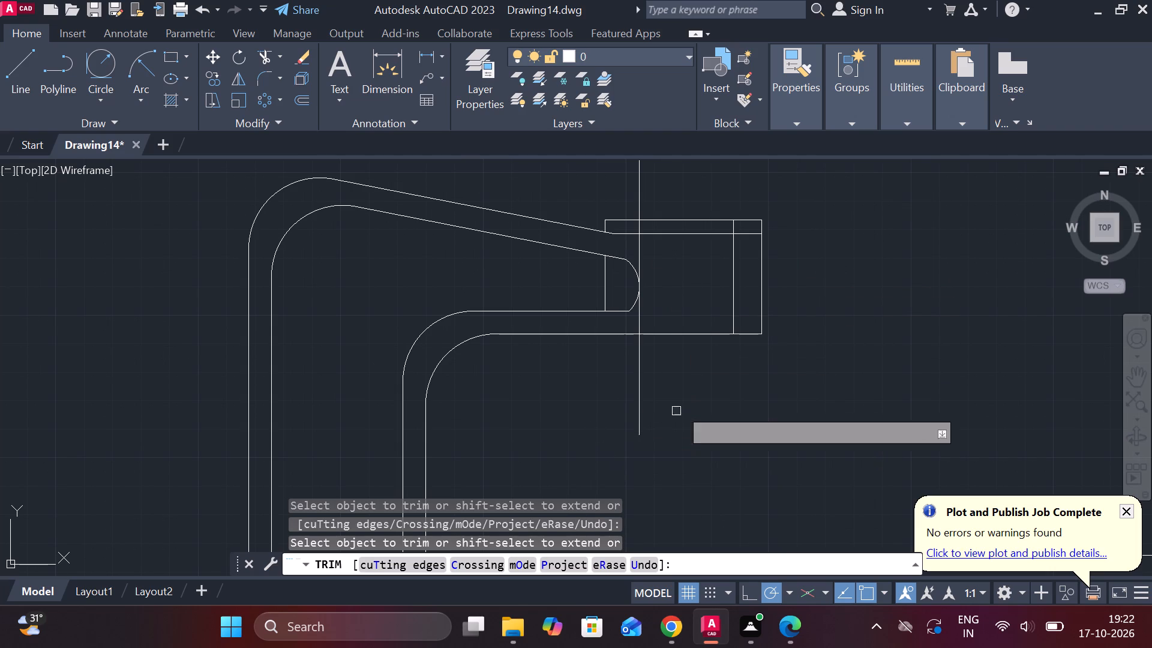
{"action": "middle_click_drag", "start_coordinate": [687, 398], "coordinate": [674, 443]}
{"action": "key", "text": "Escape"}
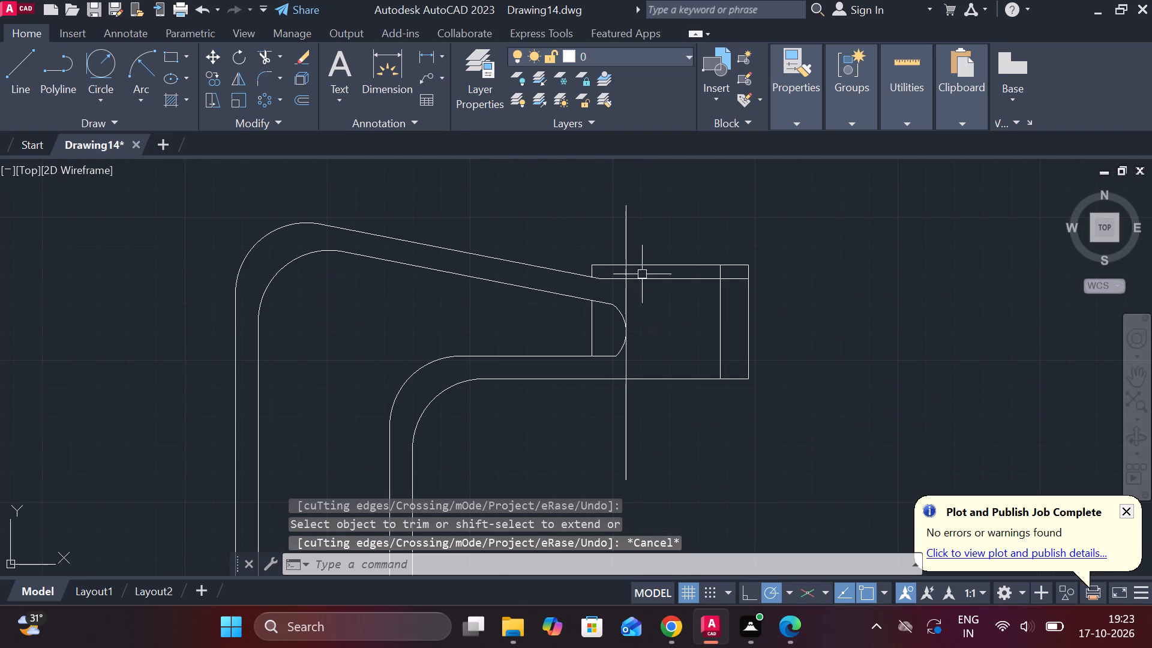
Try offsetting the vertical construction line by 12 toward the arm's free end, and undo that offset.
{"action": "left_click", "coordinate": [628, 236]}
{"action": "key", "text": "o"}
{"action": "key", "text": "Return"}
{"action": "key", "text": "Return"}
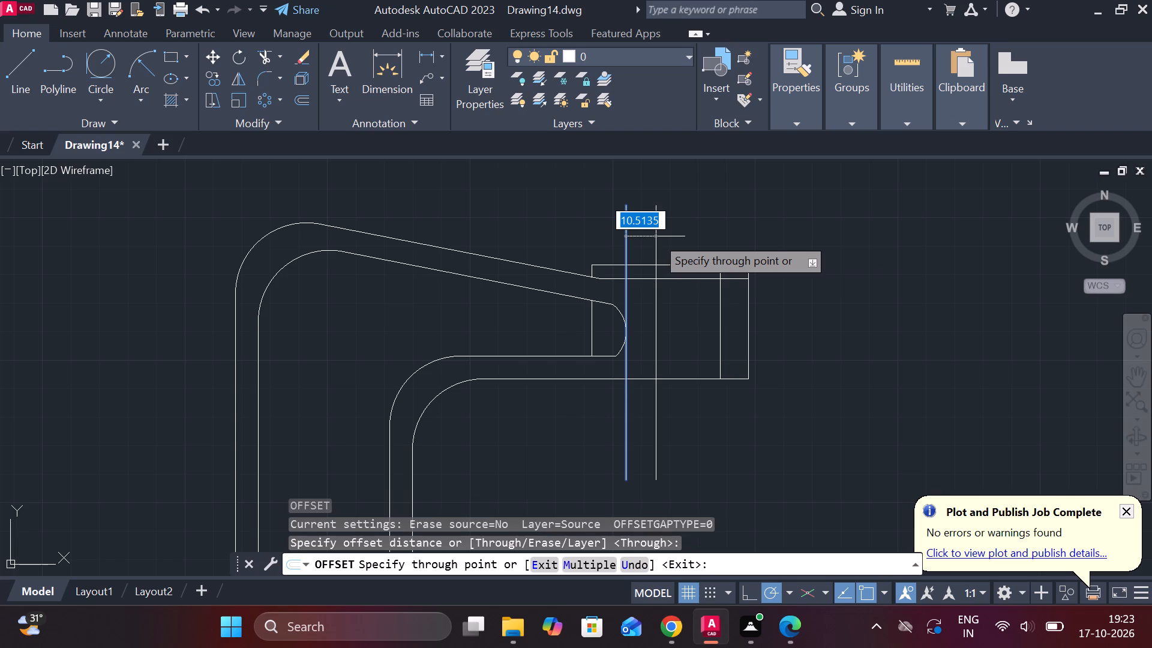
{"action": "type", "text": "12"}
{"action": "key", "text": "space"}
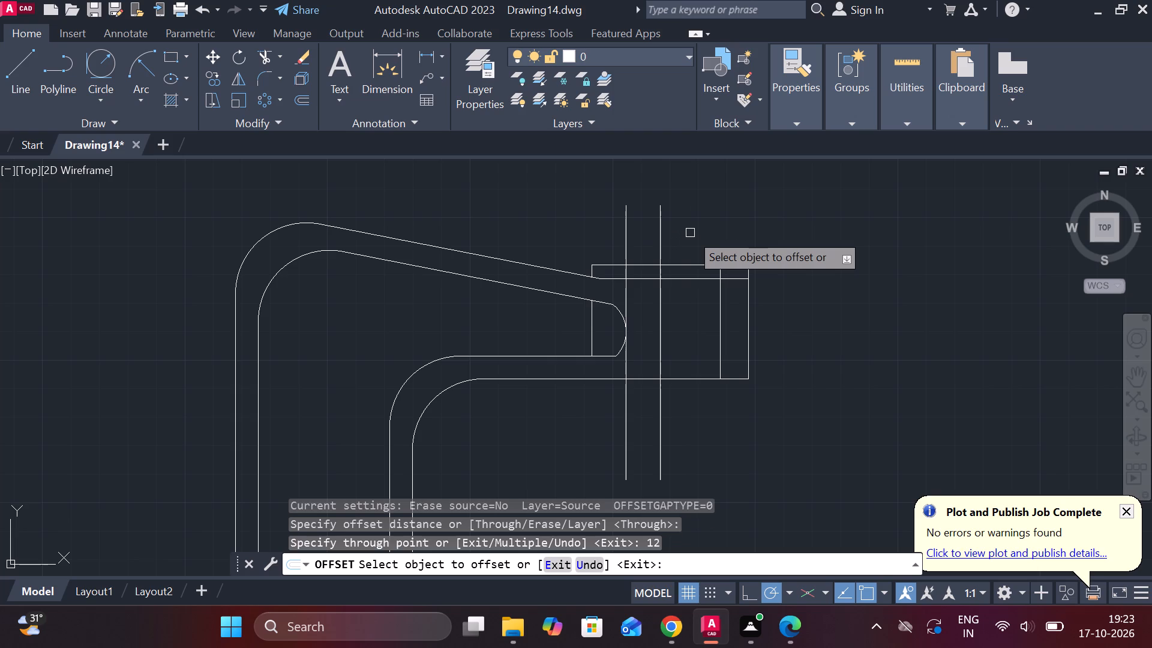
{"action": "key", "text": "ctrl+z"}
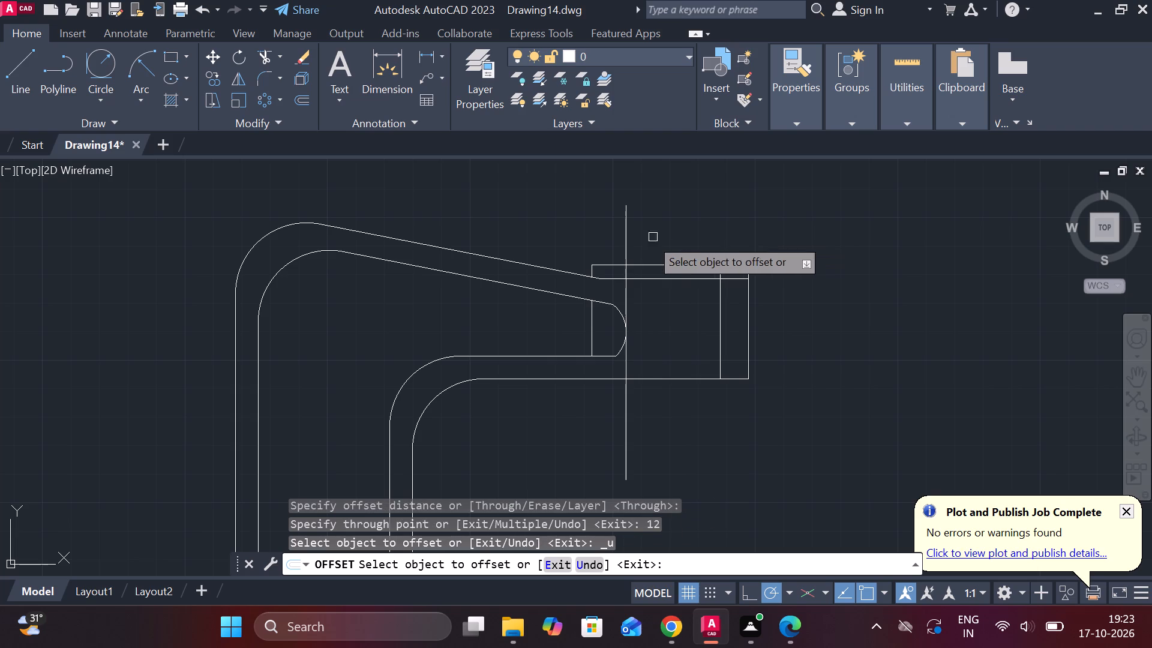
Offset the vertical construction line by 24 toward the arm's free end.
{"action": "left_click", "coordinate": [623, 232]}
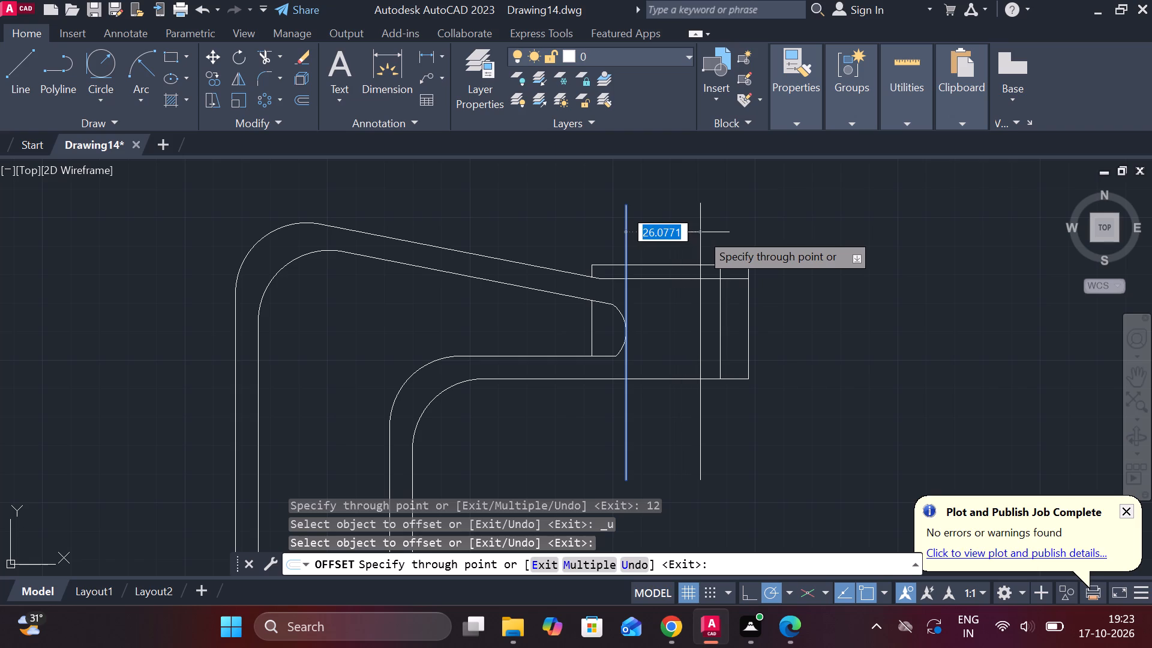
{"action": "type", "text": "24"}
{"action": "key", "text": "space"}
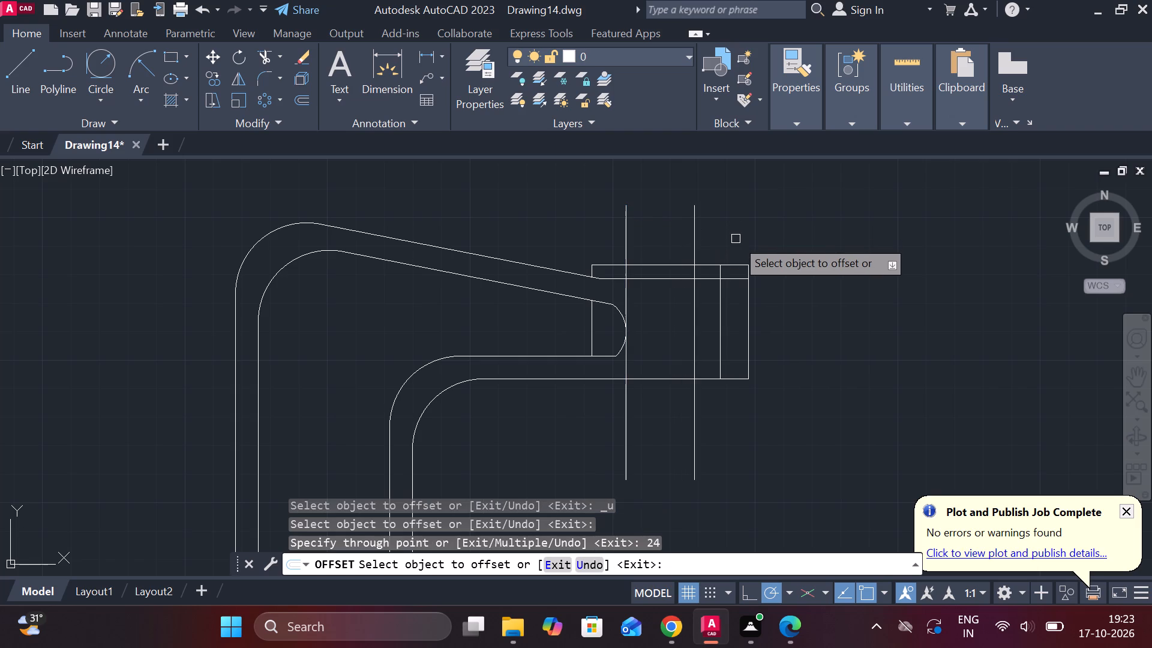
{"action": "left_click", "coordinate": [625, 243]}
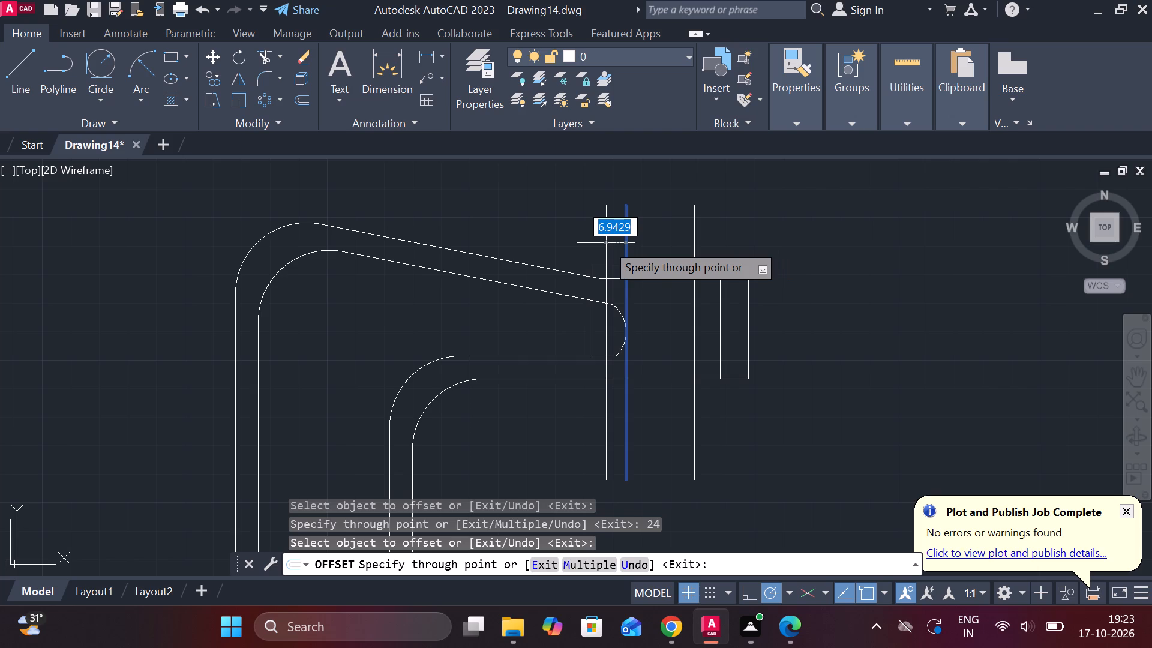
{"action": "key", "text": "Escape"}
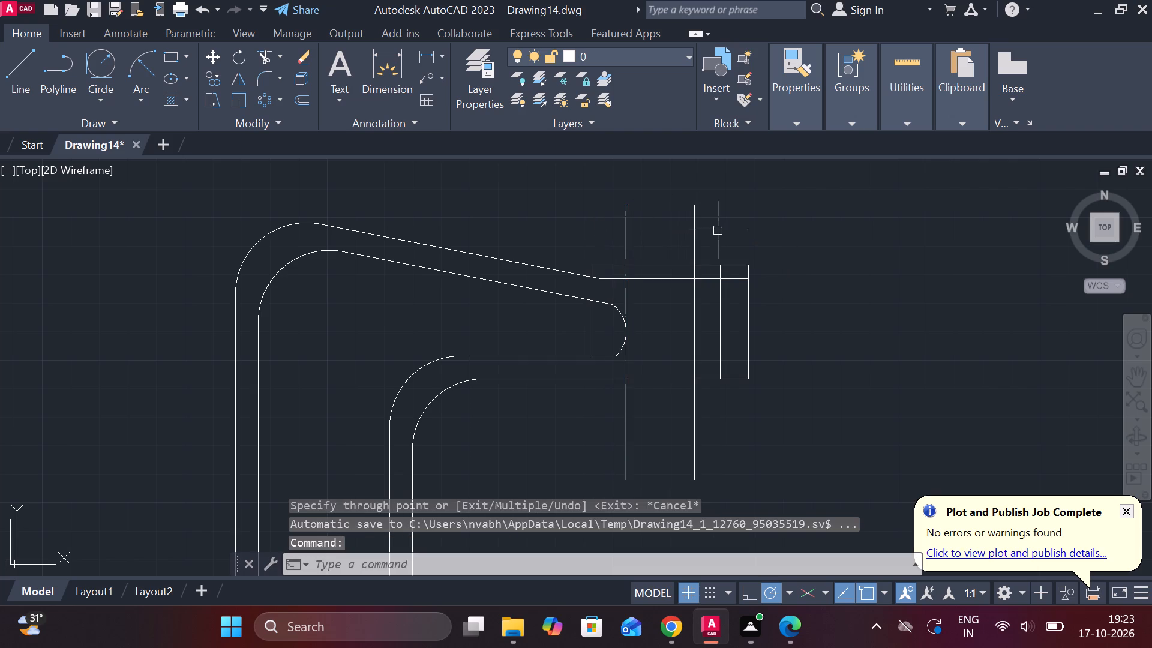
Offset the outer vertical construction line by 24 back toward the end arc.
{"action": "left_click", "coordinate": [694, 222]}
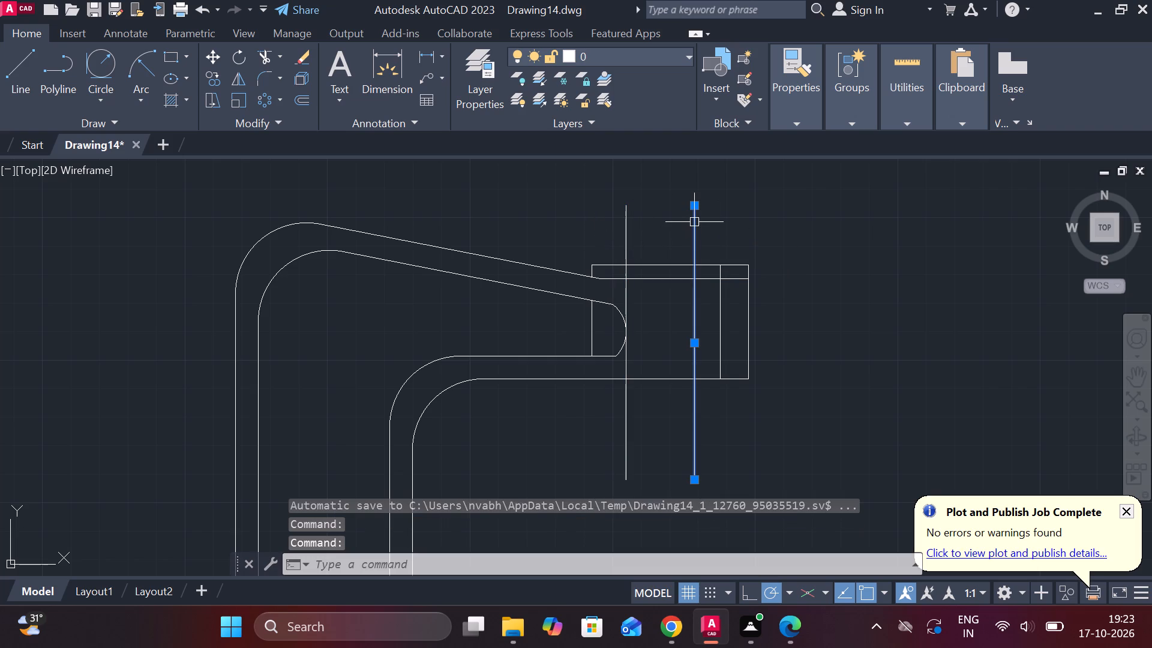
{"action": "key", "text": "o"}
{"action": "key", "text": "Return"}
{"action": "key", "text": "Return"}
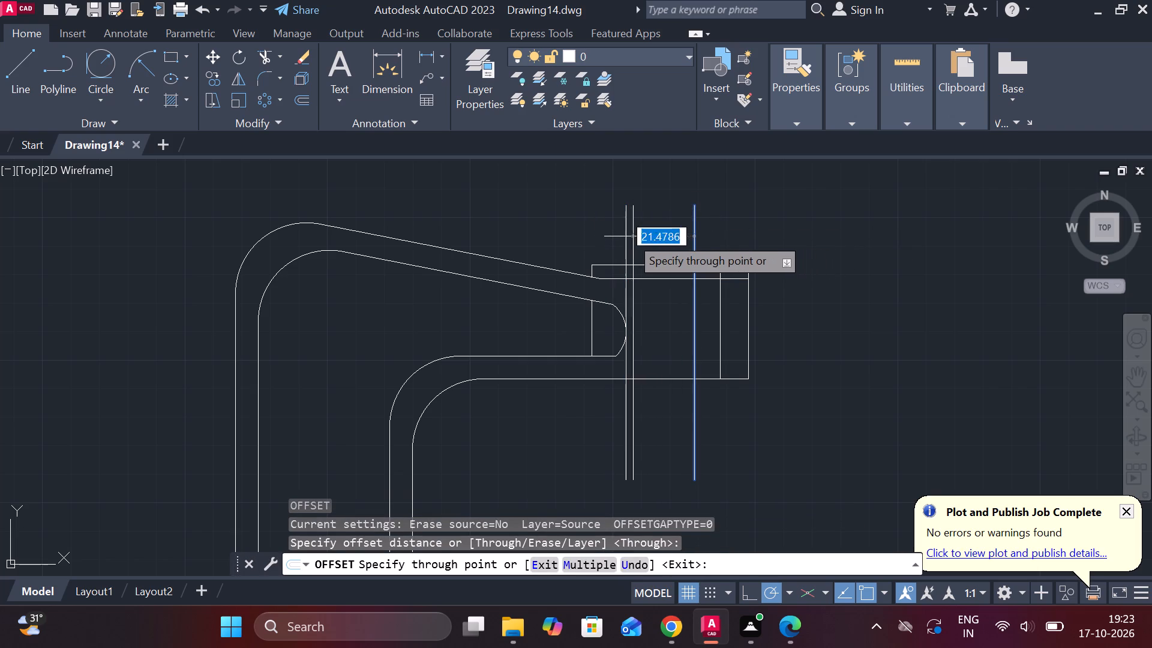
{"action": "scroll", "coordinate": [605, 240], "scroll_direction": "up", "scroll_amount": 1}
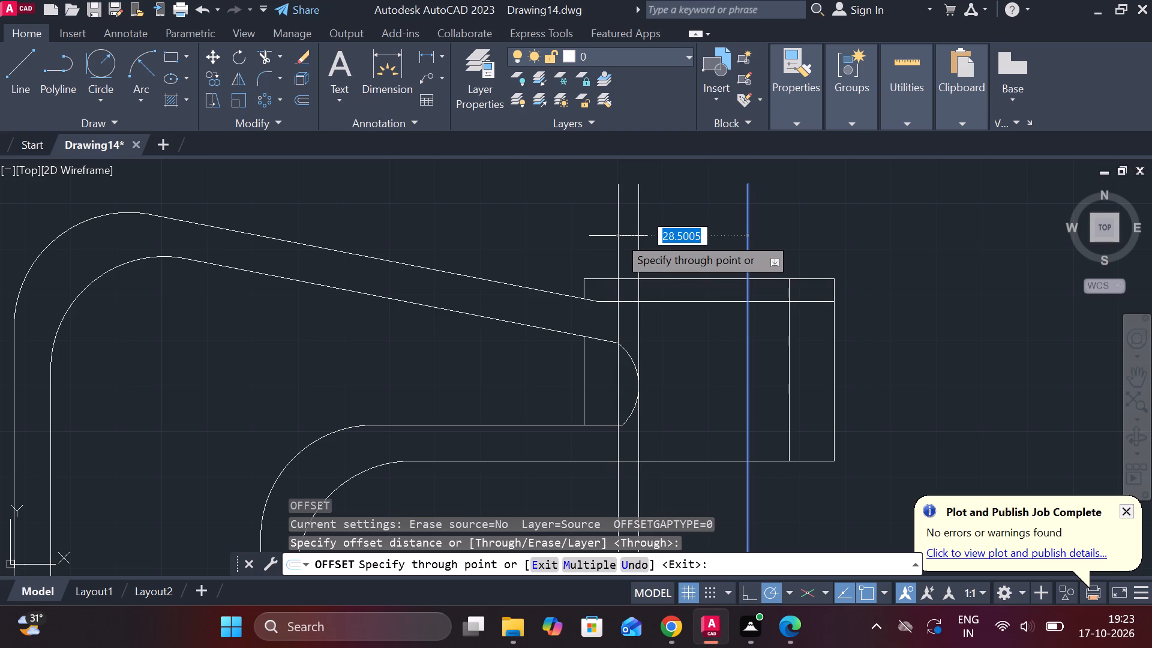
{"action": "key", "text": "4"}
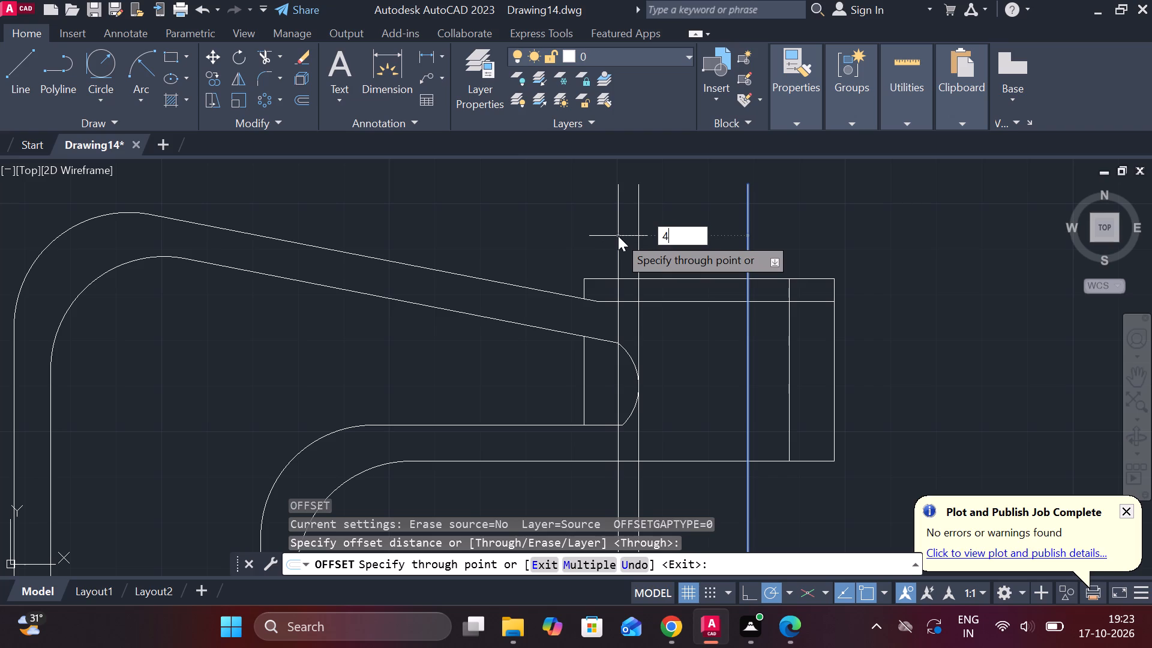
{"action": "key", "text": "BackSpace"}
{"action": "type", "text": "24"}
{"action": "key", "text": "space"}
{"action": "scroll", "coordinate": [640, 265], "scroll_direction": "down", "scroll_amount": 1}
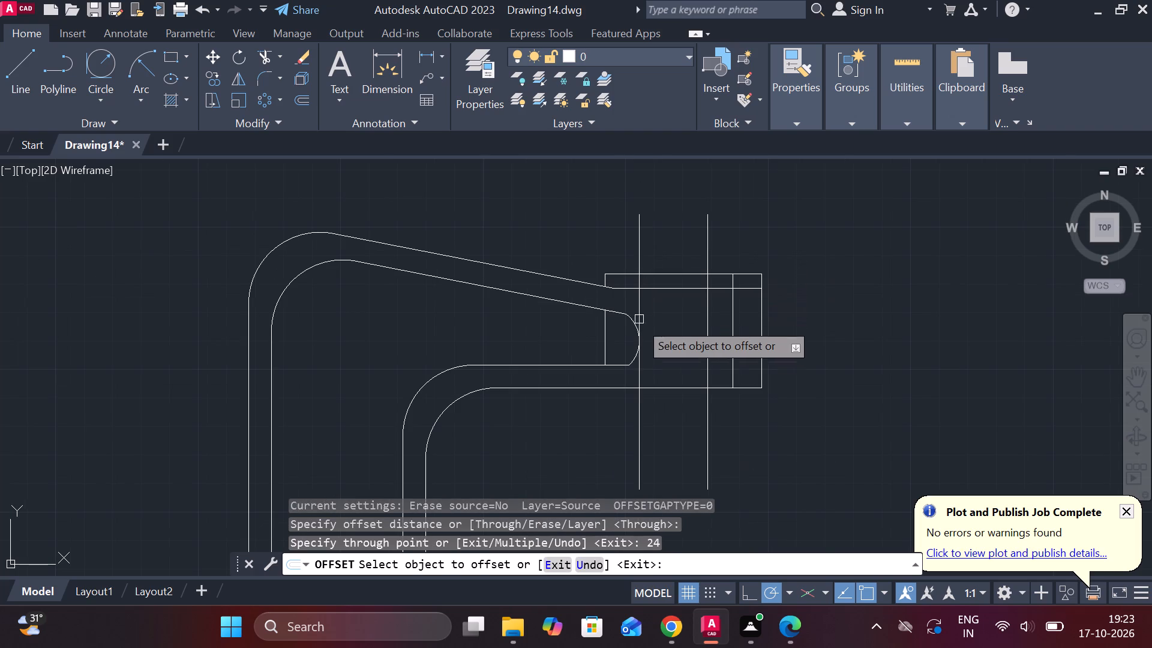
{"action": "left_click", "coordinate": [642, 308]}
{"action": "key", "text": "Escape"}
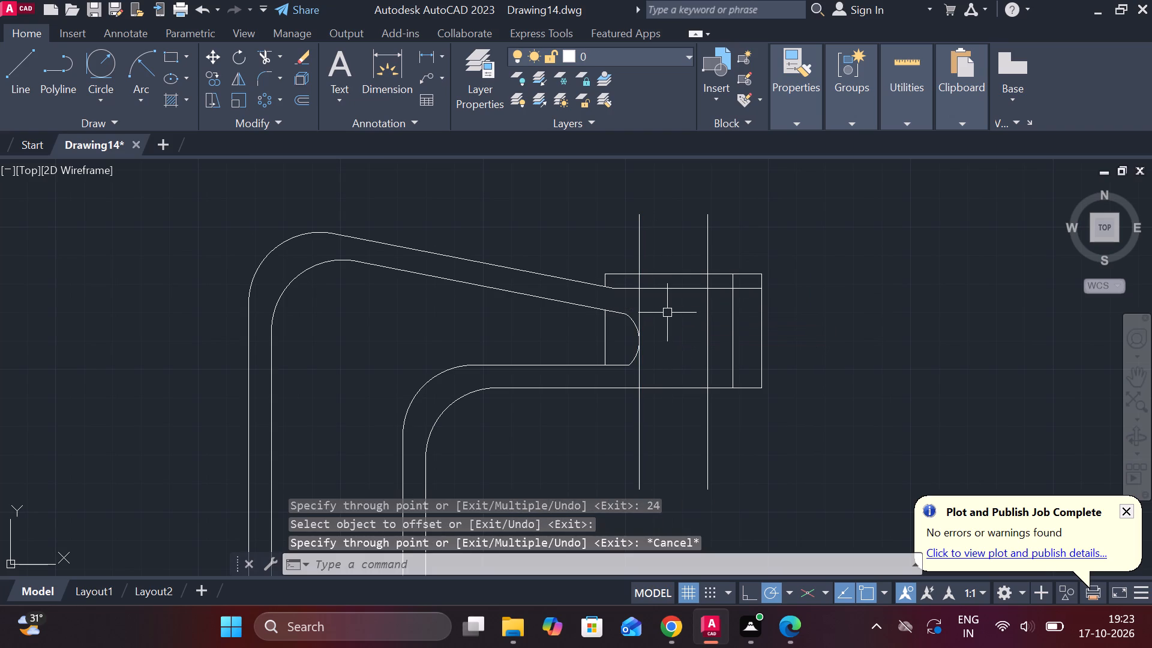
Undo the last offset.
{"action": "key", "text": "ctrl+z"}
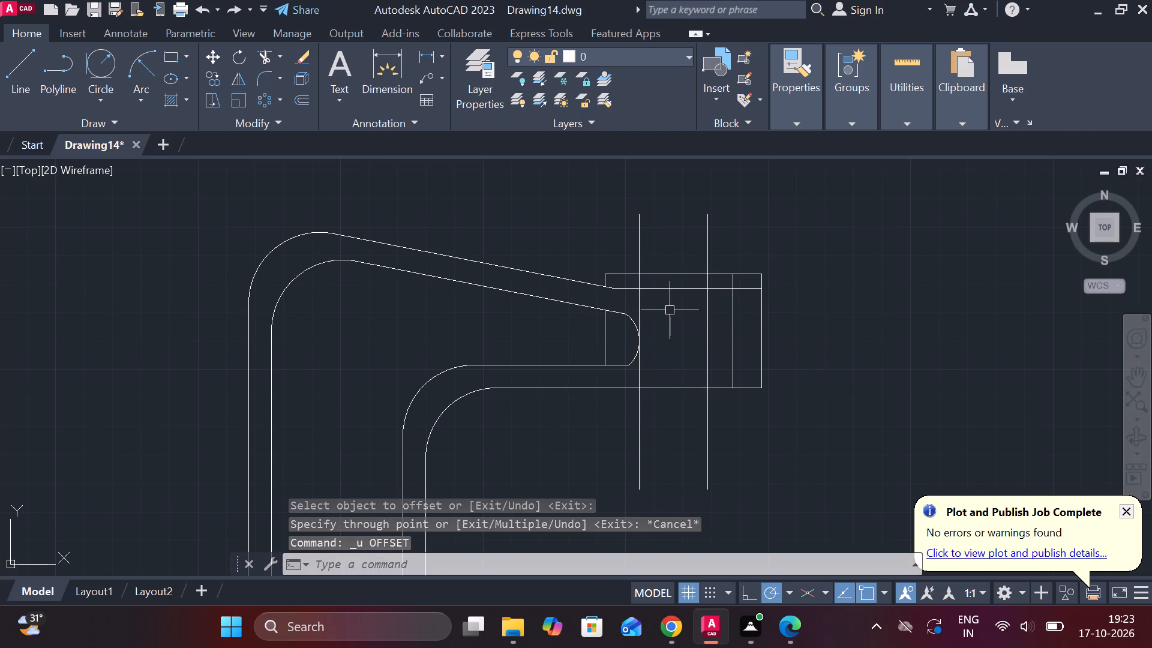
Erase the short vertical line beside the inner end arc of the upper arm.
{"action": "middle_click_drag", "start_coordinate": [670, 310], "coordinate": [658, 310]}
{"action": "scroll", "coordinate": [663, 315], "scroll_direction": "down", "scroll_amount": 3}
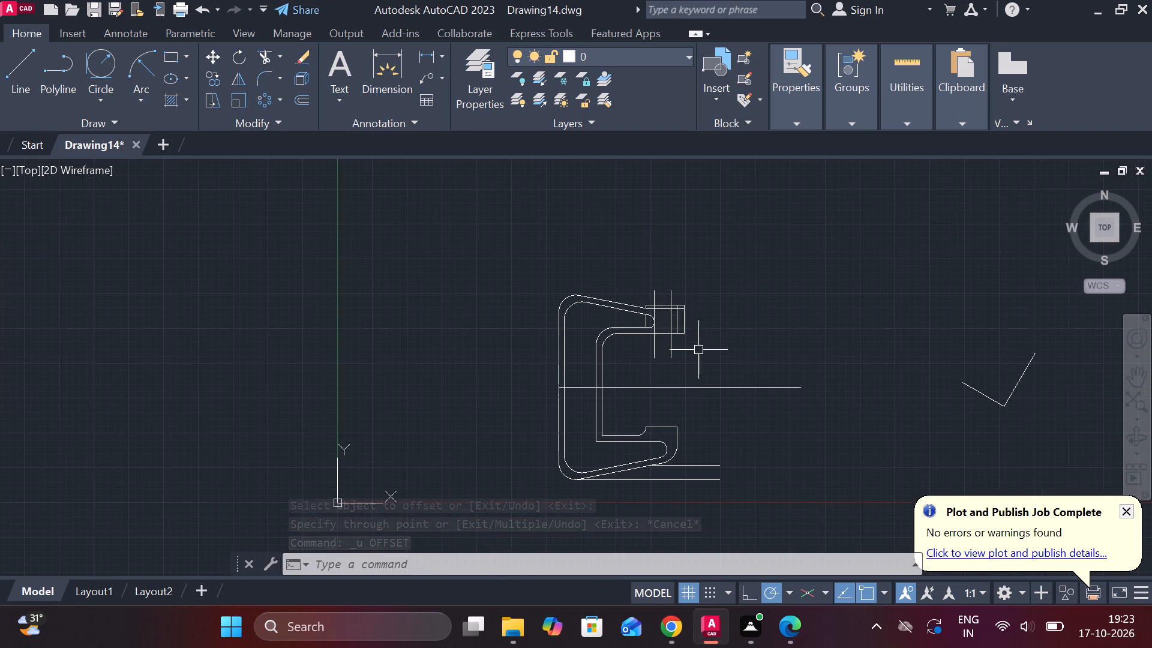
{"action": "scroll", "coordinate": [700, 359], "scroll_direction": "up", "scroll_amount": 1}
{"action": "middle_click_drag", "start_coordinate": [700, 359], "coordinate": [658, 324]}
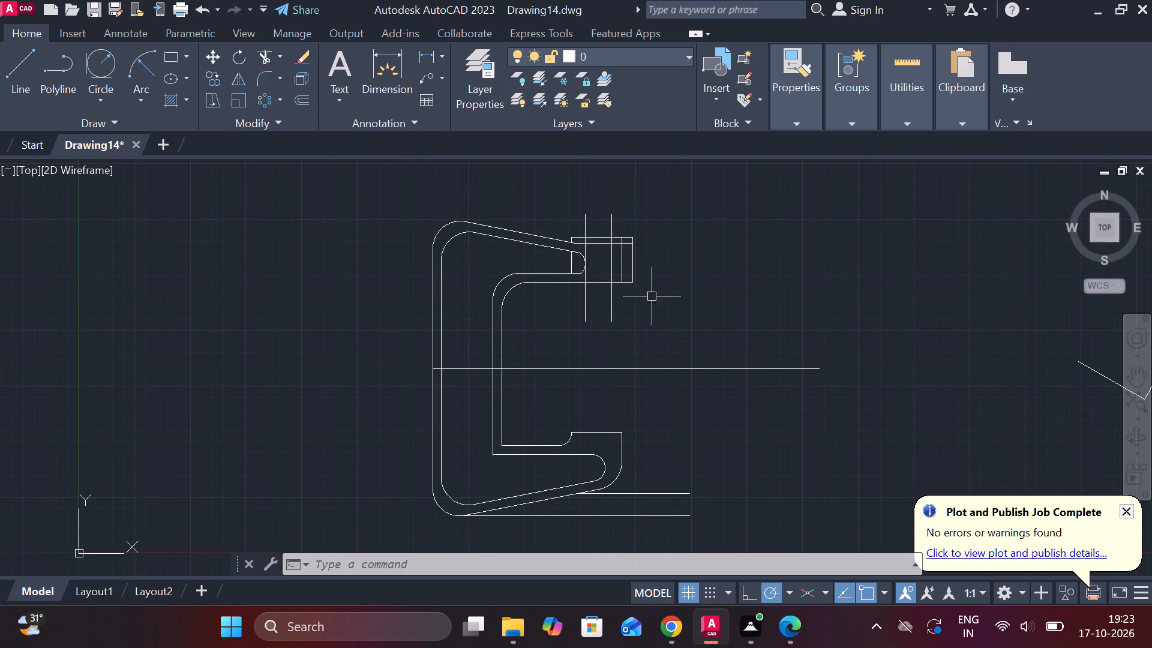
{"action": "middle_click_drag", "start_coordinate": [653, 297], "coordinate": [661, 340]}
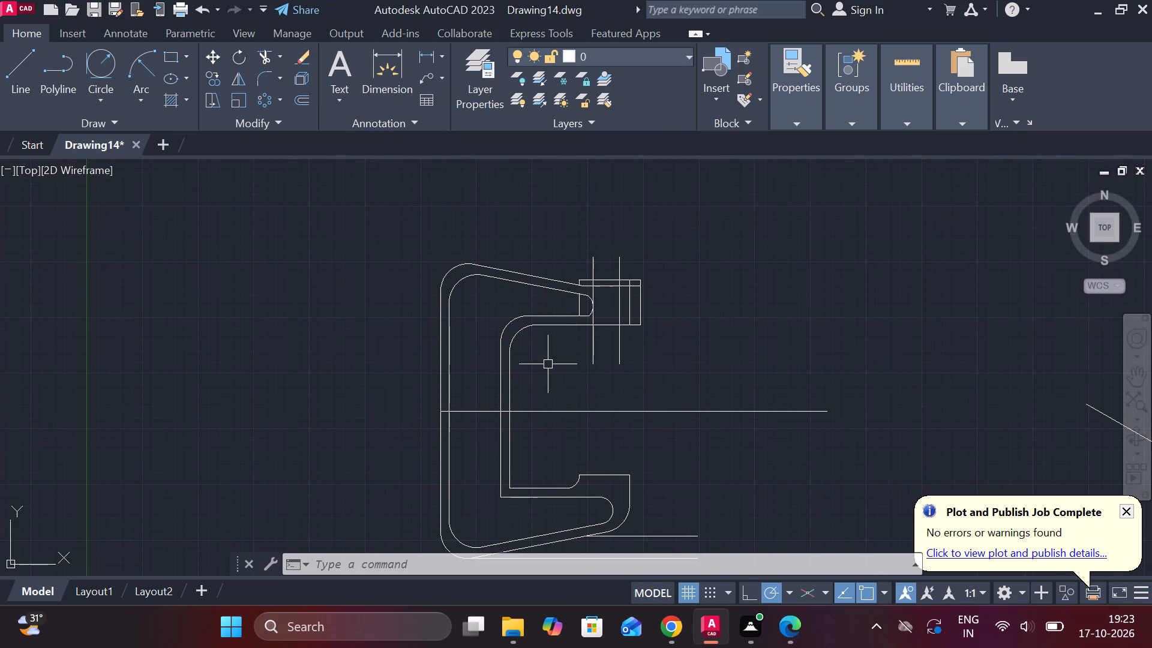
{"action": "scroll", "coordinate": [548, 365], "scroll_direction": "up", "scroll_amount": 1}
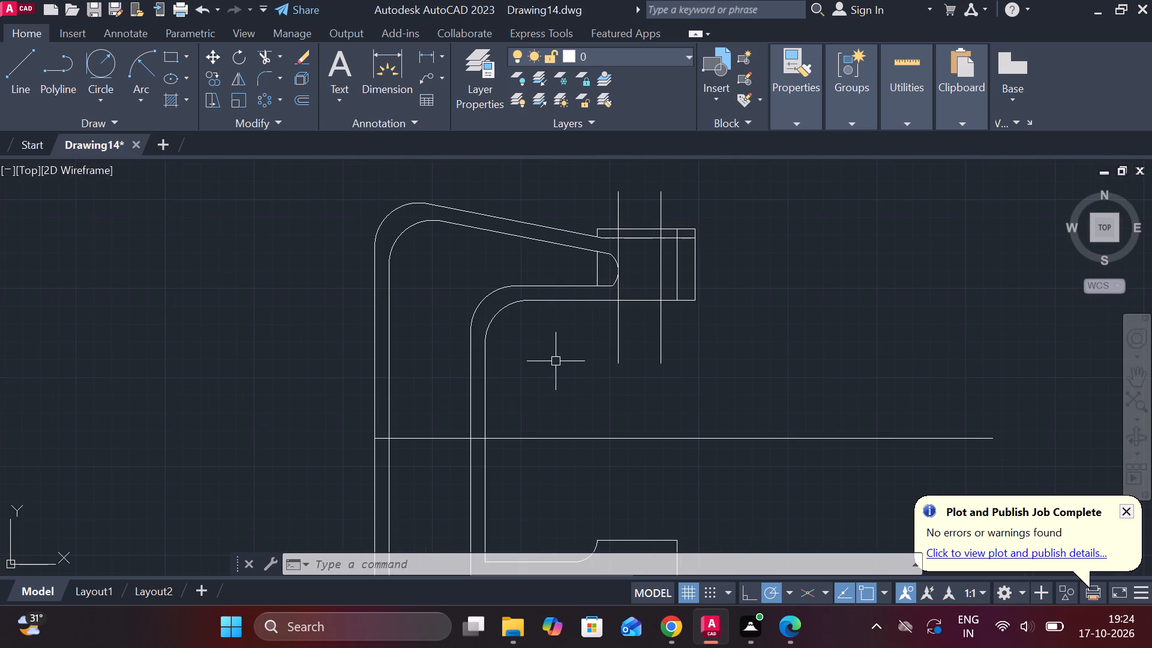
{"action": "scroll", "coordinate": [596, 260], "scroll_direction": "up", "scroll_amount": 2}
{"action": "left_click", "coordinate": [599, 267]}
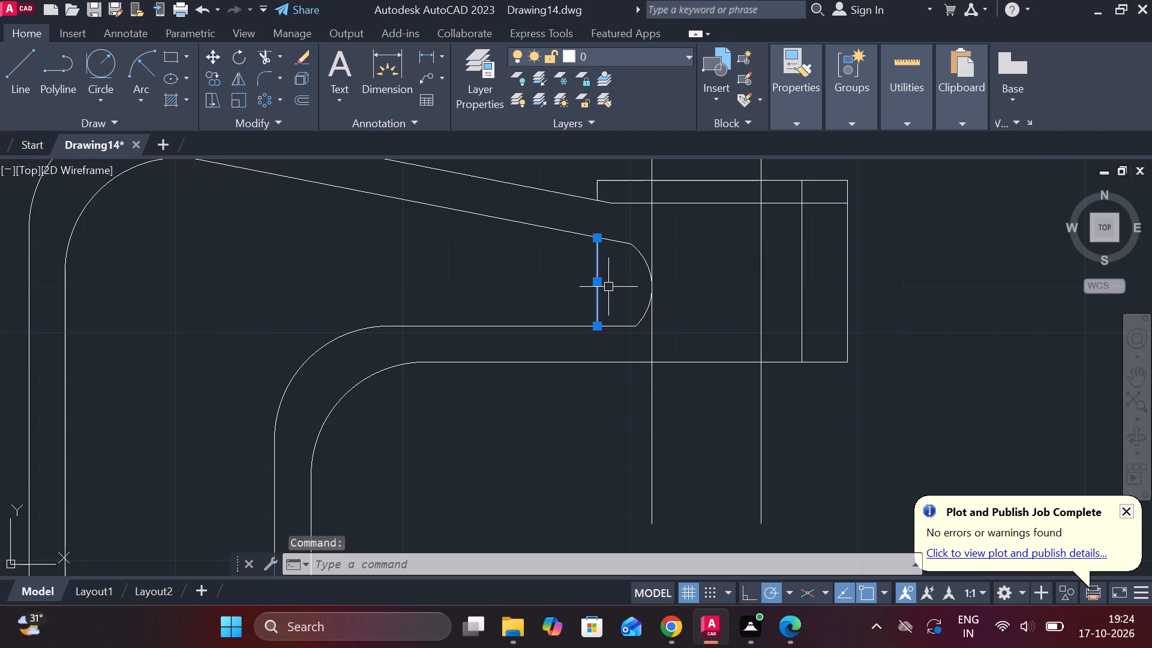
{"action": "type", "text": "E"}
{"action": "key", "text": "space"}
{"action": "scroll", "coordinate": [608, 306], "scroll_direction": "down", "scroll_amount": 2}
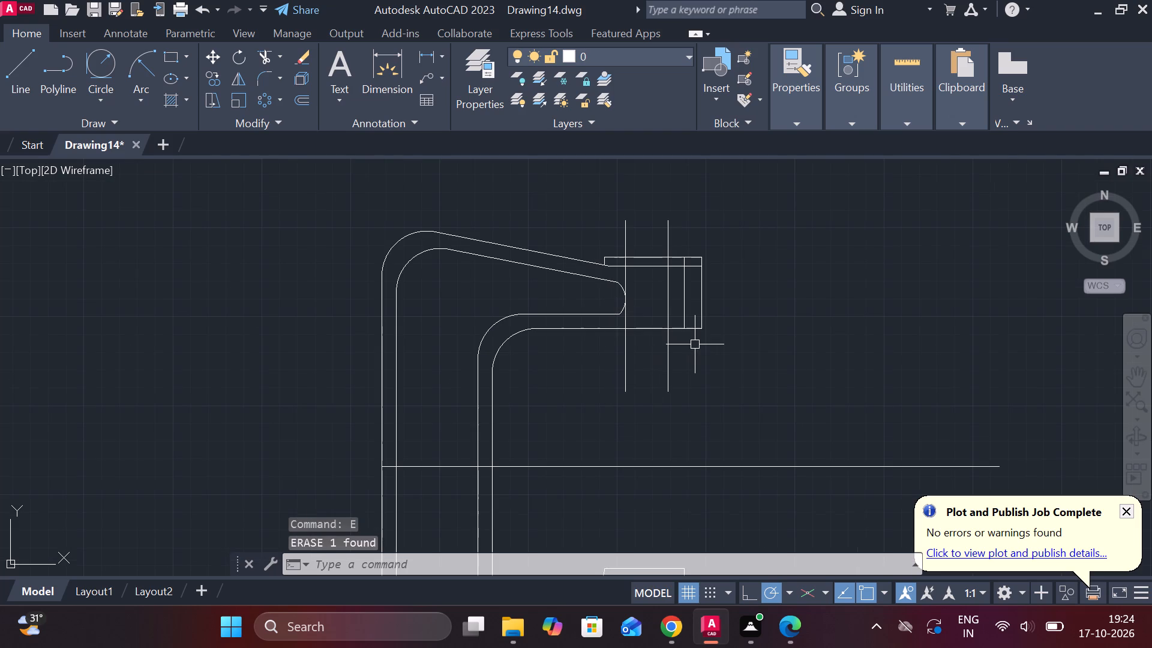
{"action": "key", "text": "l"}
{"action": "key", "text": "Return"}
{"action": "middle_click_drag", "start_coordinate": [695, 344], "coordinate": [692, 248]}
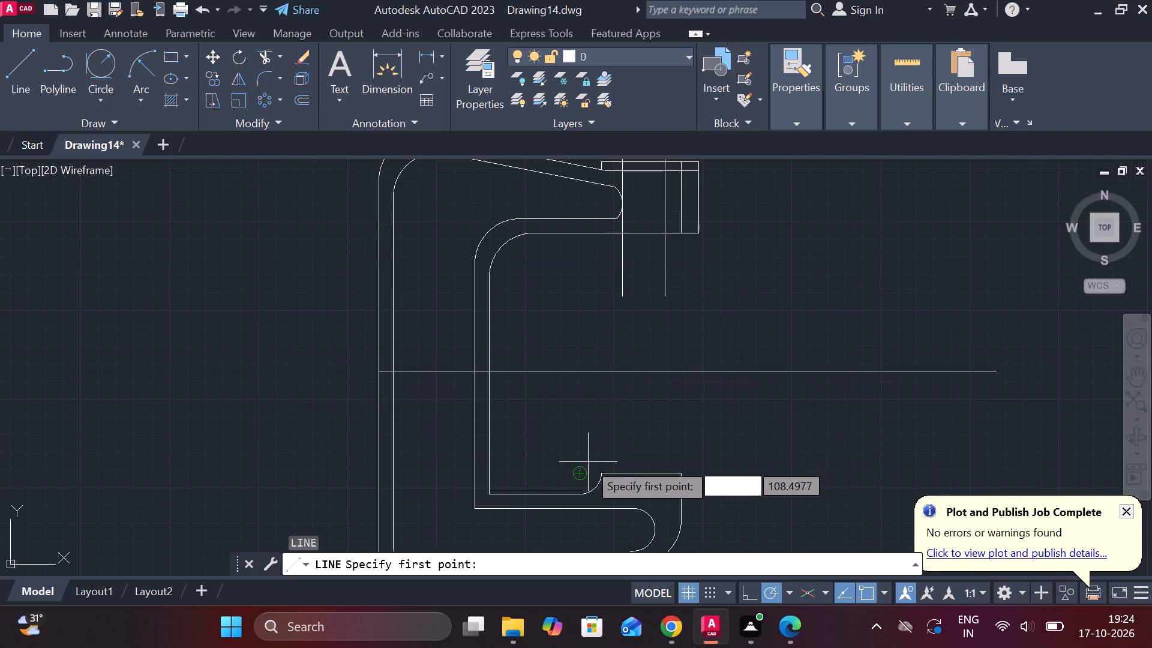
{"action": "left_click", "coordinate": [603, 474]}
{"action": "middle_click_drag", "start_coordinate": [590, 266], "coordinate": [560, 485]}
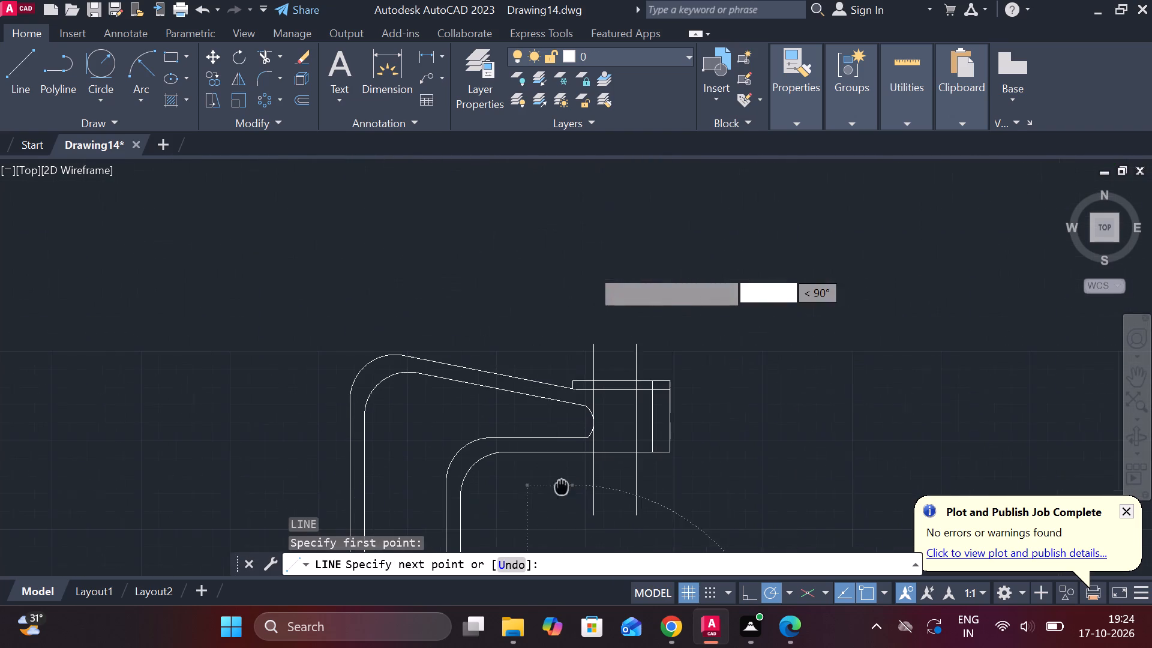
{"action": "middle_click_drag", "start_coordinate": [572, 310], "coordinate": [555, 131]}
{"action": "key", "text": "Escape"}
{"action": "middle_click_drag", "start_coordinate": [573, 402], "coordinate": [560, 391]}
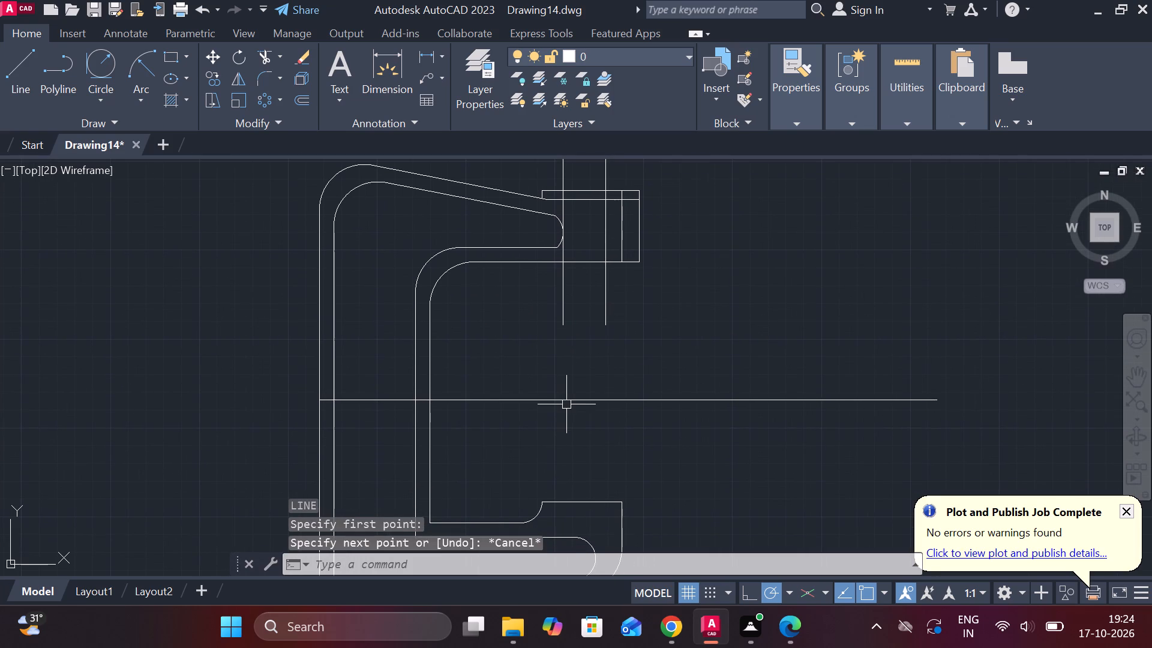
Draw a vertical line about 19.4 units long beside the end arc, from the upper arm's inner sloped edge to the horizontal edge below.
{"action": "scroll", "coordinate": [569, 193], "scroll_direction": "up", "scroll_amount": 2}
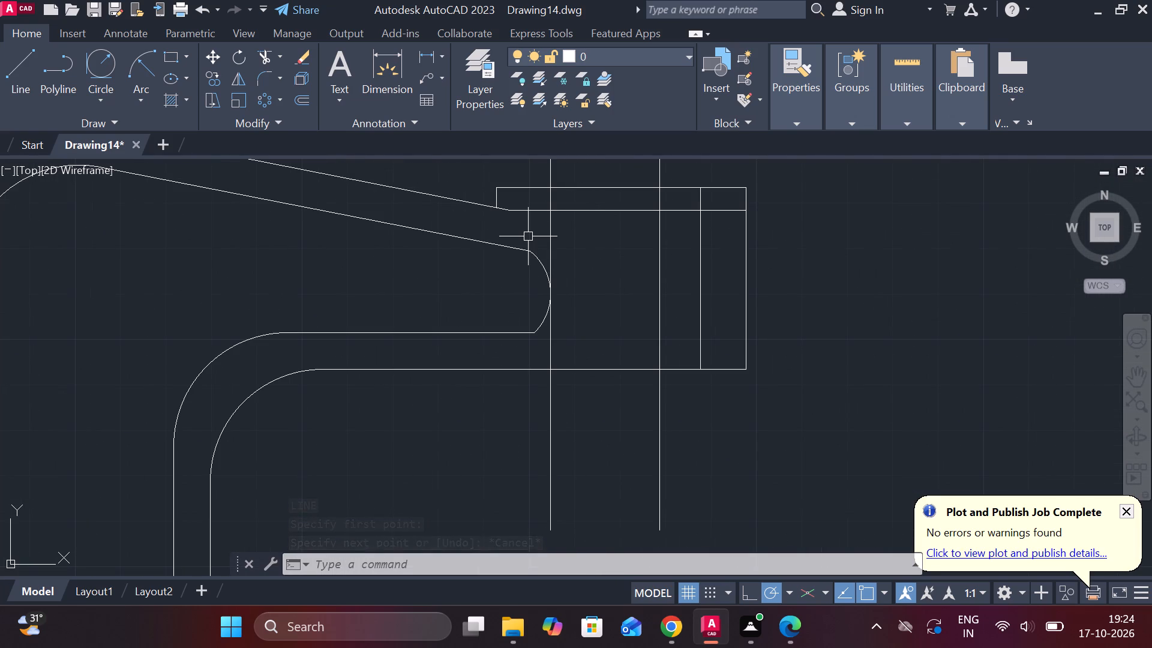
{"action": "key", "text": "l"}
{"action": "key", "text": "Return"}
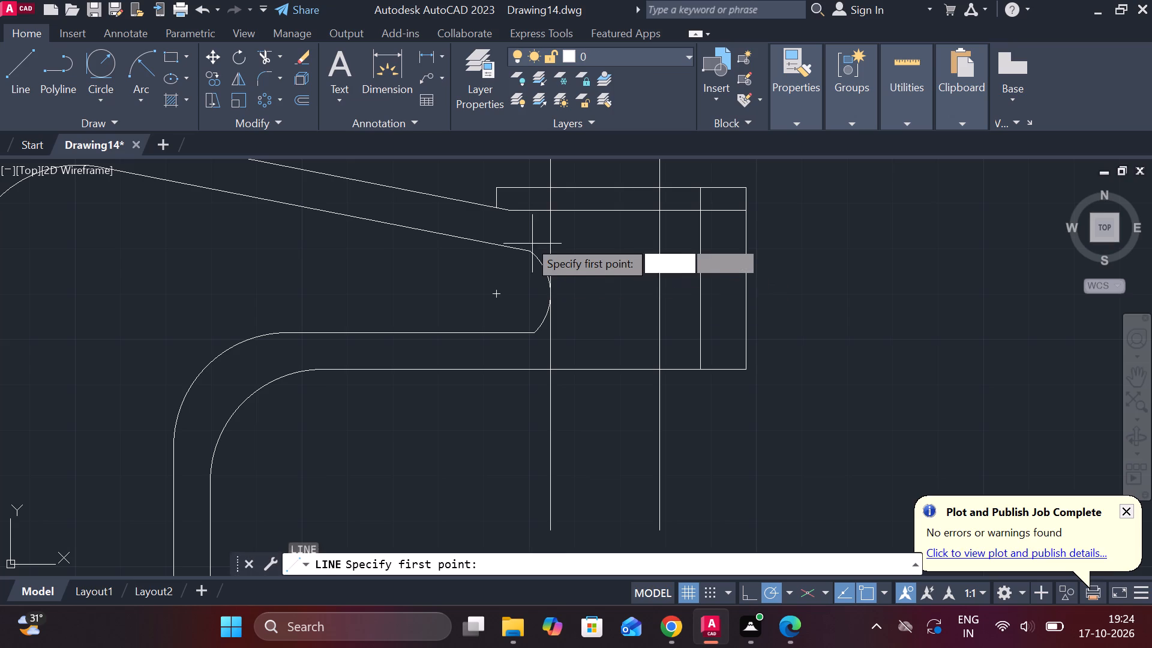
{"action": "left_click", "coordinate": [497, 247]}
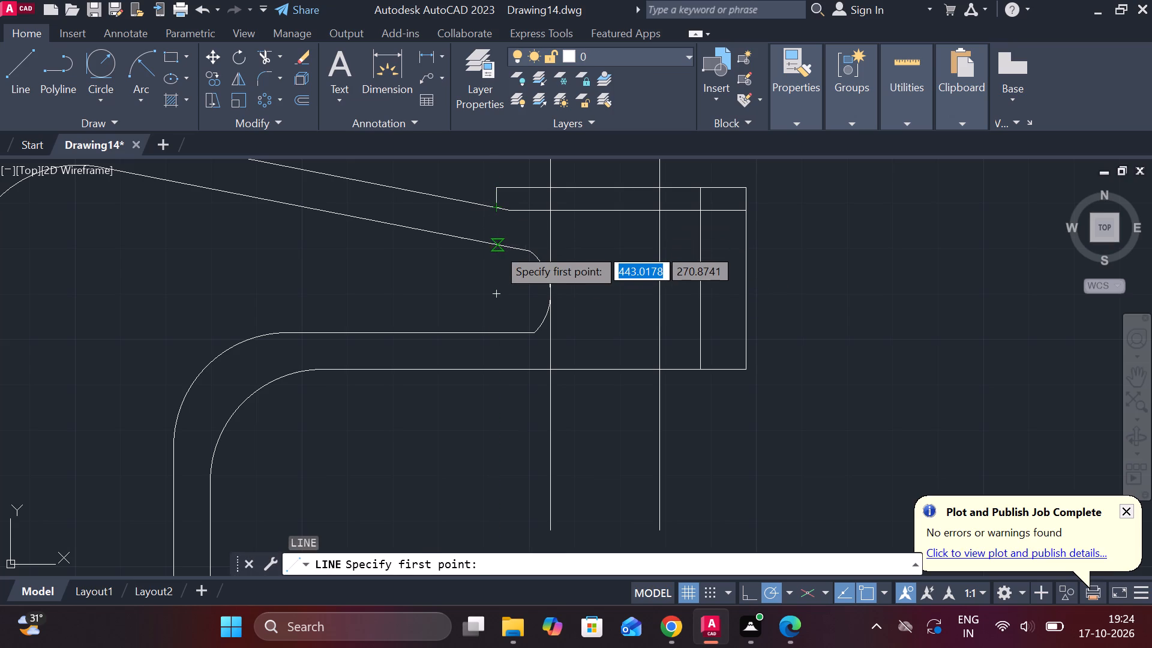
{"action": "left_click", "coordinate": [496, 332]}
{"action": "key", "text": "Escape"}
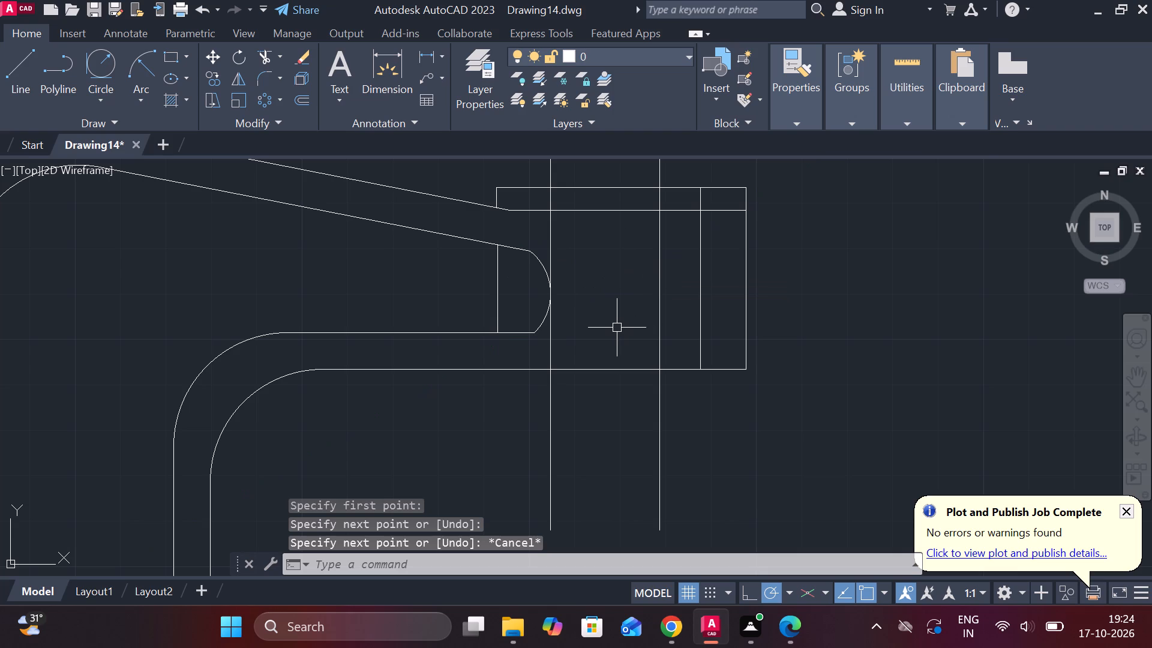
Check the spacing of the two vertical construction lines through the upper arm with a trial linear dimension, without placing it.
{"action": "scroll", "coordinate": [617, 328], "scroll_direction": "down", "scroll_amount": 1}
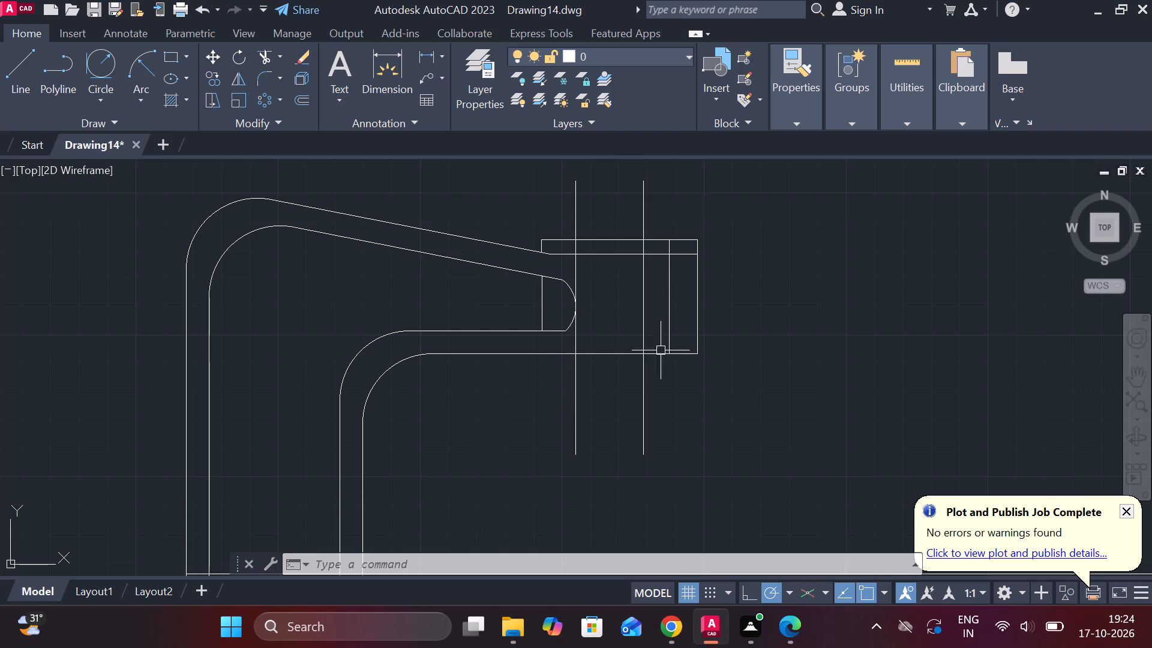
{"action": "scroll", "coordinate": [668, 347], "scroll_direction": "down", "scroll_amount": 2}
{"action": "middle_click_drag", "start_coordinate": [675, 348], "coordinate": [604, 213]}
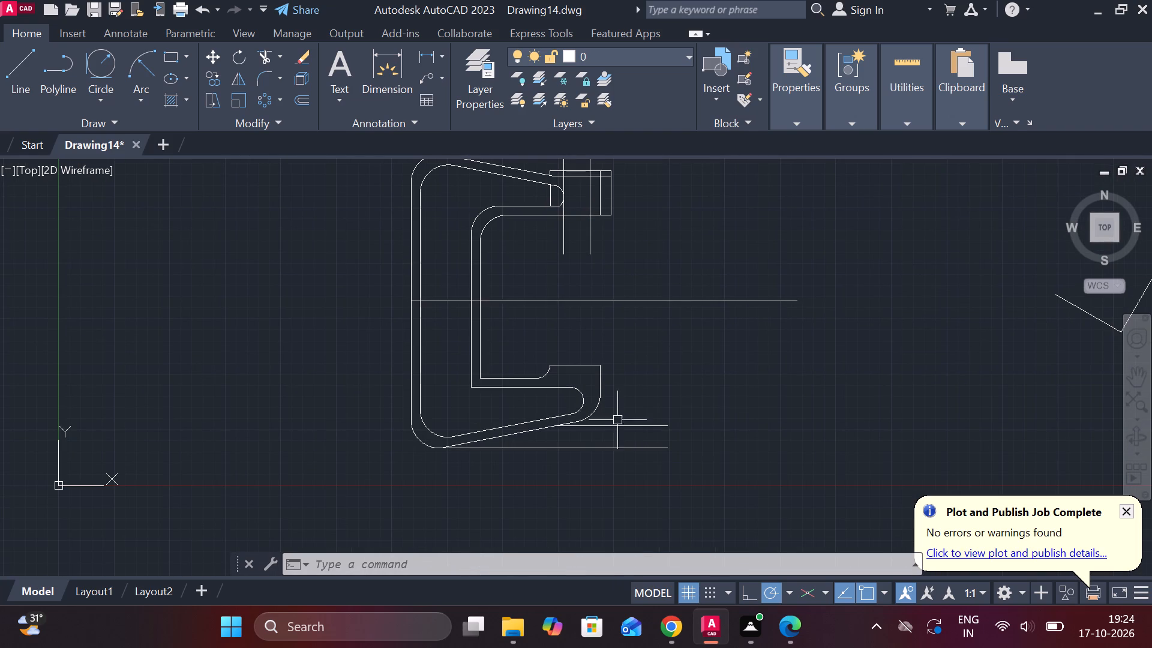
{"action": "middle_click_drag", "start_coordinate": [694, 366], "coordinate": [706, 420]}
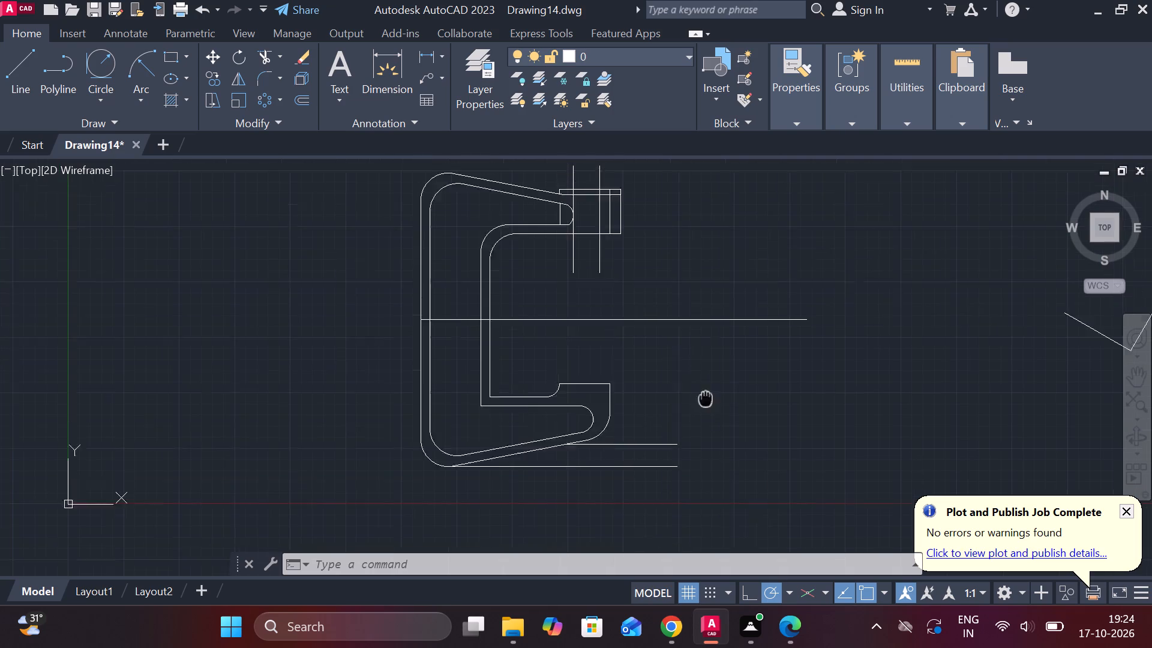
{"action": "middle_click_drag", "start_coordinate": [706, 420], "coordinate": [706, 427]}
{"action": "scroll", "coordinate": [629, 230], "scroll_direction": "up", "scroll_amount": 2}
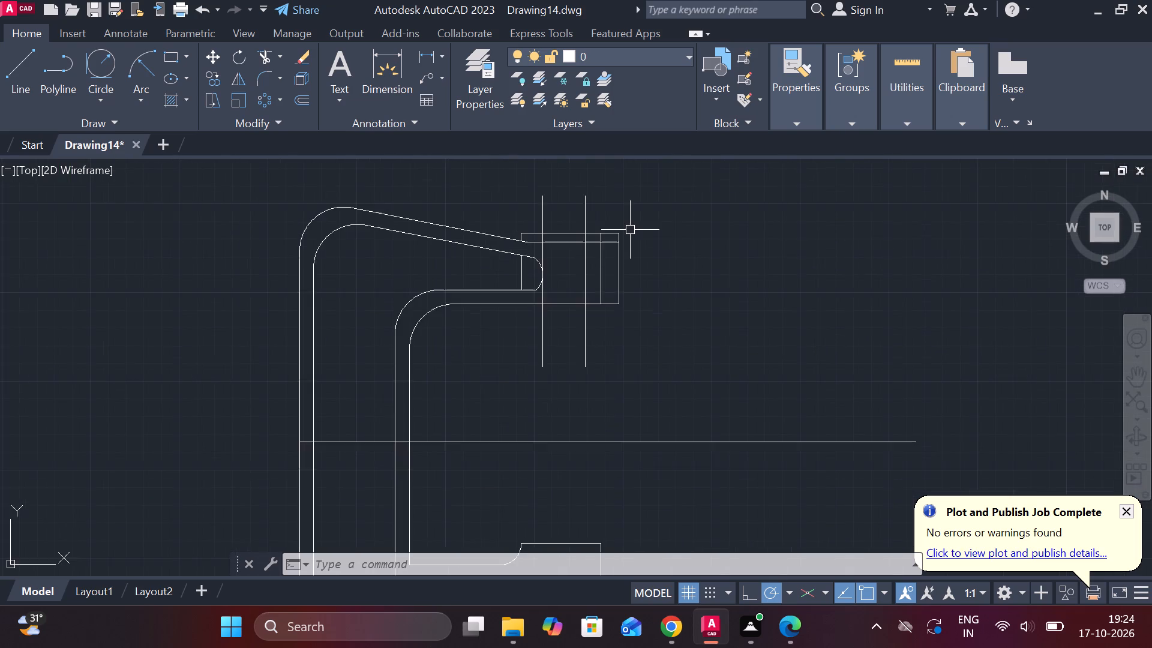
{"action": "middle_click_drag", "start_coordinate": [630, 230], "coordinate": [636, 298]}
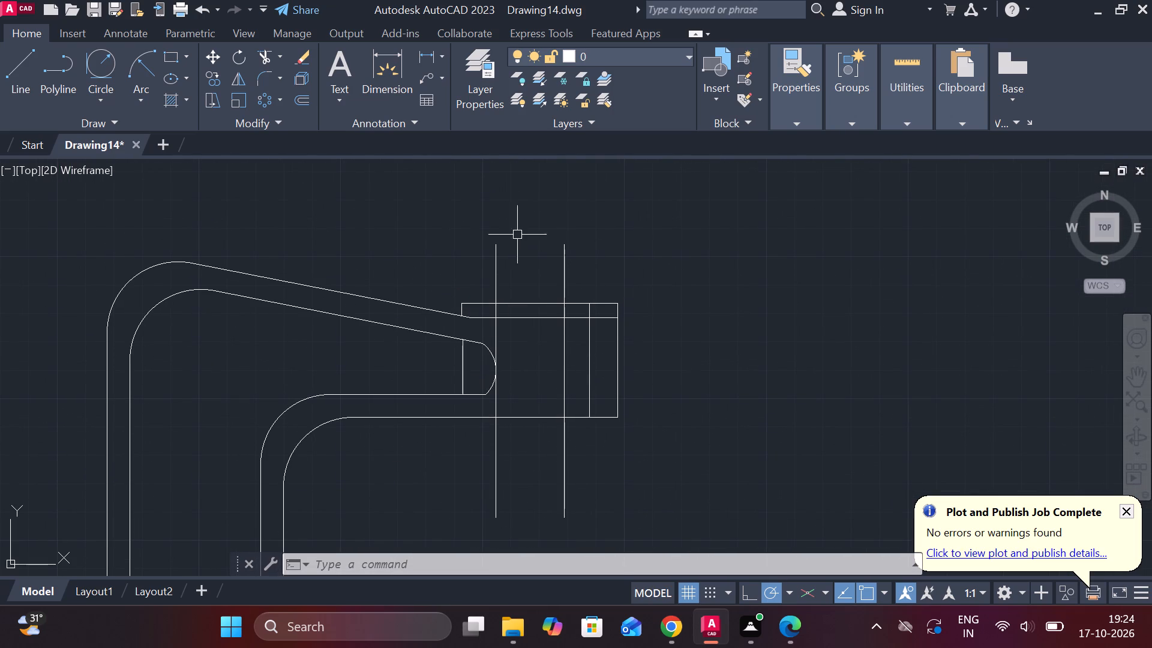
{"action": "left_click", "coordinate": [425, 58]}
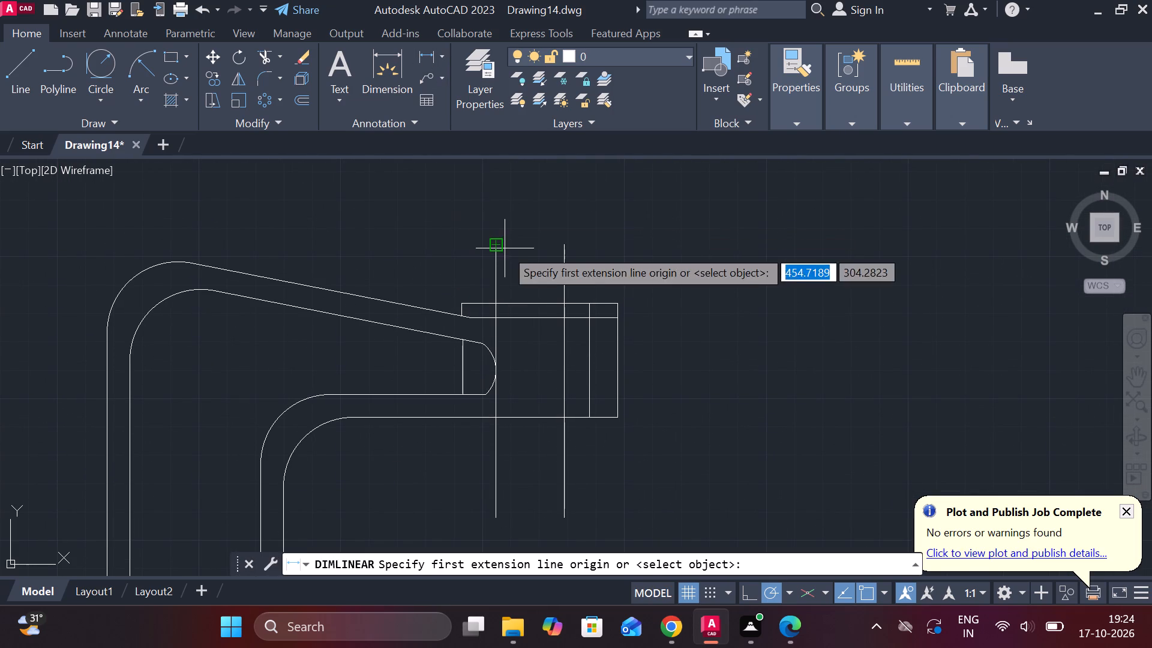
{"action": "left_click", "coordinate": [503, 251]}
{"action": "left_click", "coordinate": [565, 249]}
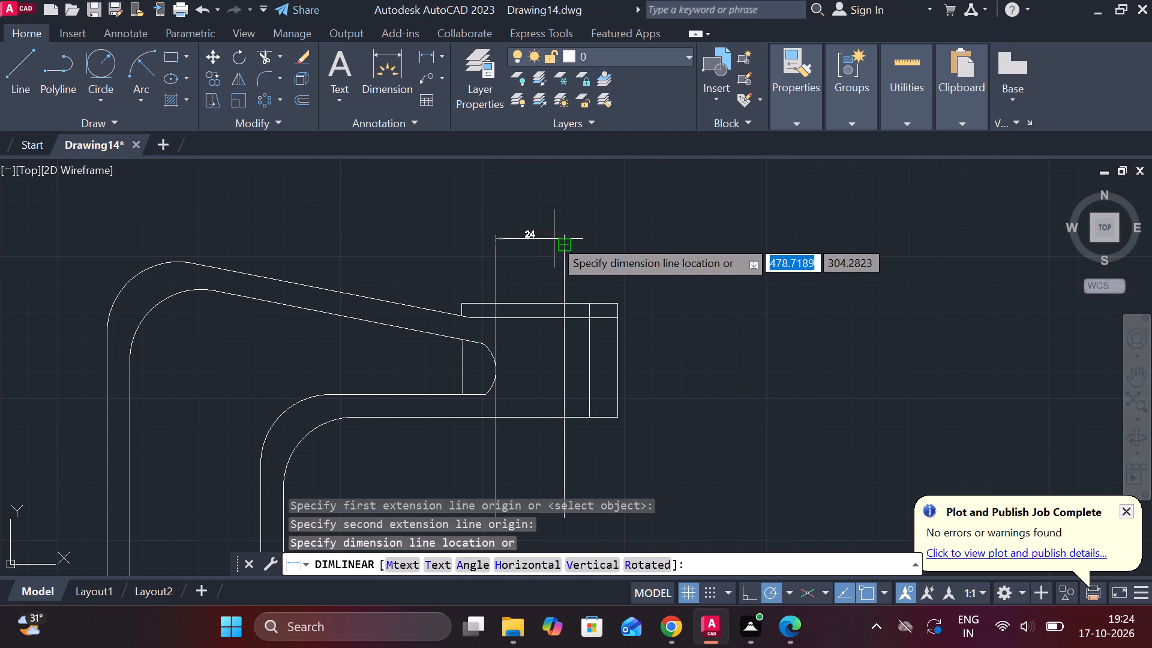
{"action": "key", "text": "Escape"}
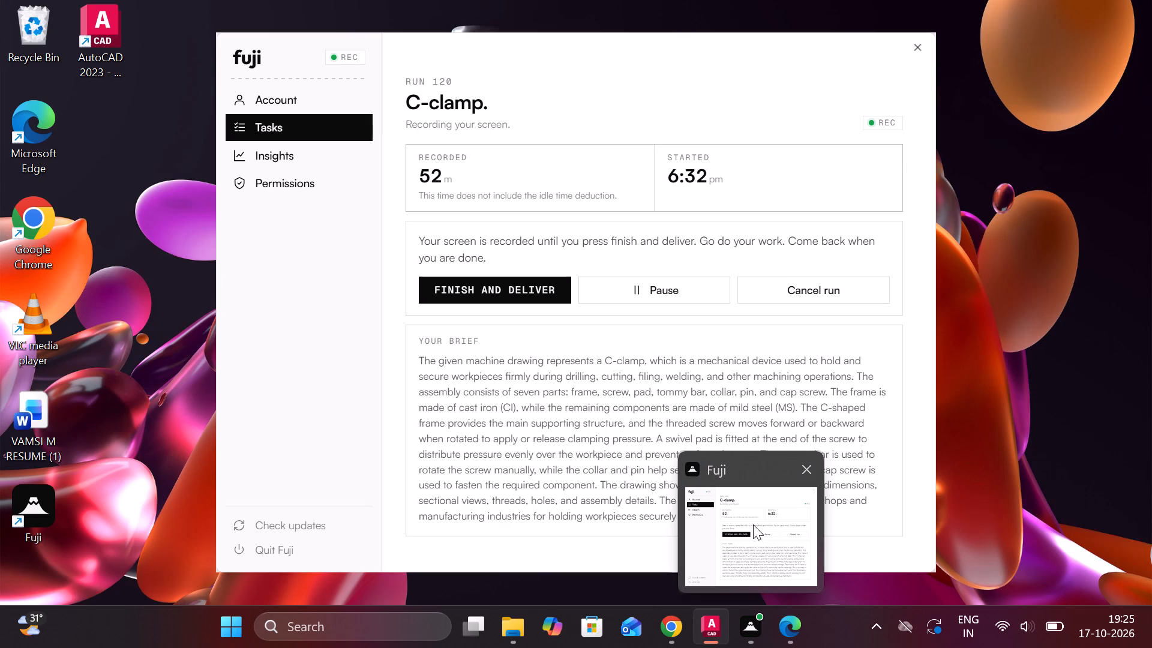
Erase the two stray joined lines in the empty area beside the bracket.
{"action": "scroll", "coordinate": [824, 326], "scroll_direction": "down", "scroll_amount": 4}
{"action": "middle_click_drag", "start_coordinate": [804, 332], "coordinate": [737, 304]}
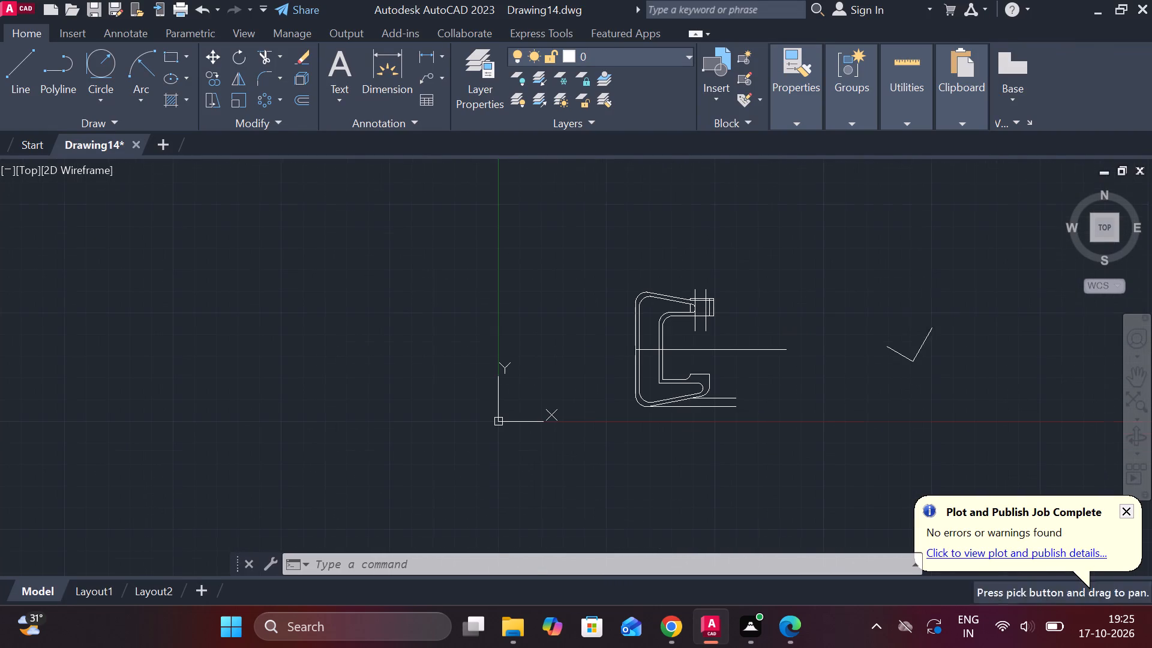
{"action": "left_click_drag", "start_coordinate": [811, 292], "coordinate": [817, 293]}
{"action": "left_click", "coordinate": [975, 394]}
{"action": "type", "text": "E"}
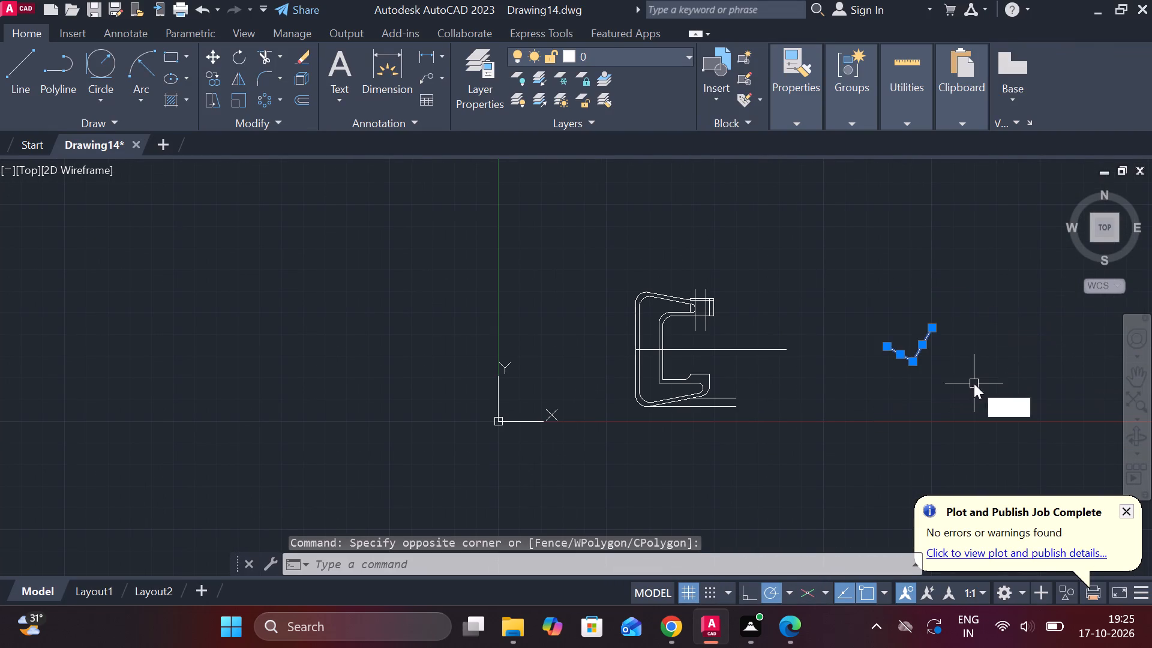
{"action": "key", "text": "space"}
Fillet both sharp corners where the bracket's inner vertical lines meet the lower arm, using radius 25.
{"action": "scroll", "coordinate": [823, 344], "scroll_direction": "up", "scroll_amount": 2}
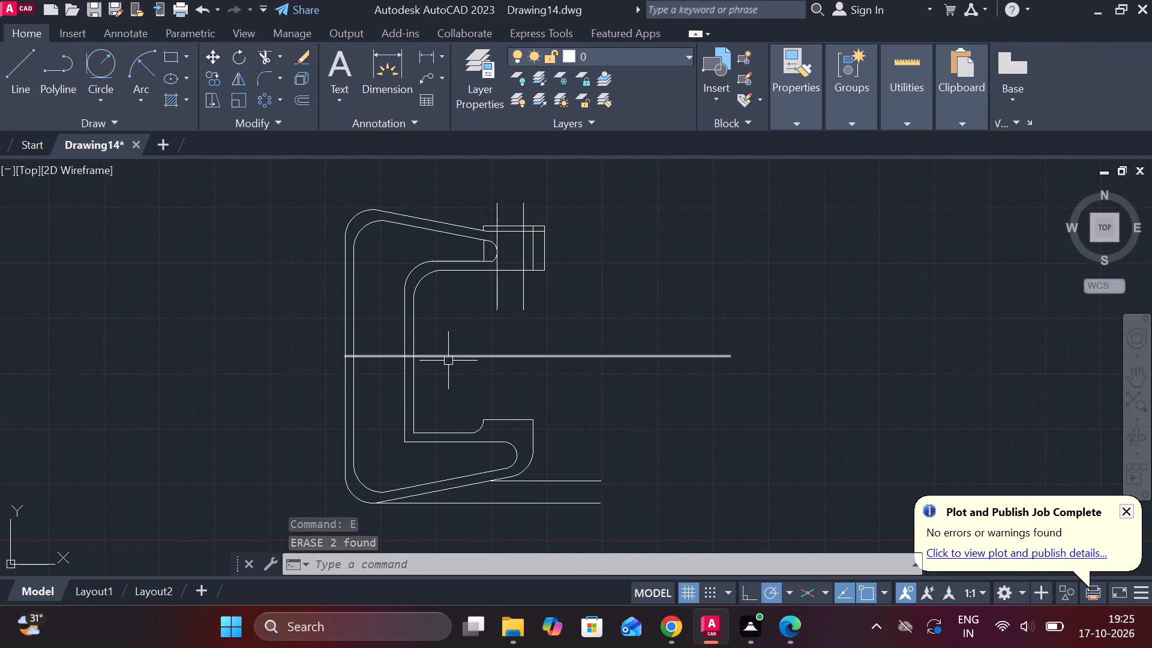
{"action": "middle_click_drag", "start_coordinate": [448, 365], "coordinate": [483, 344]}
{"action": "middle_click", "coordinate": [484, 385]}
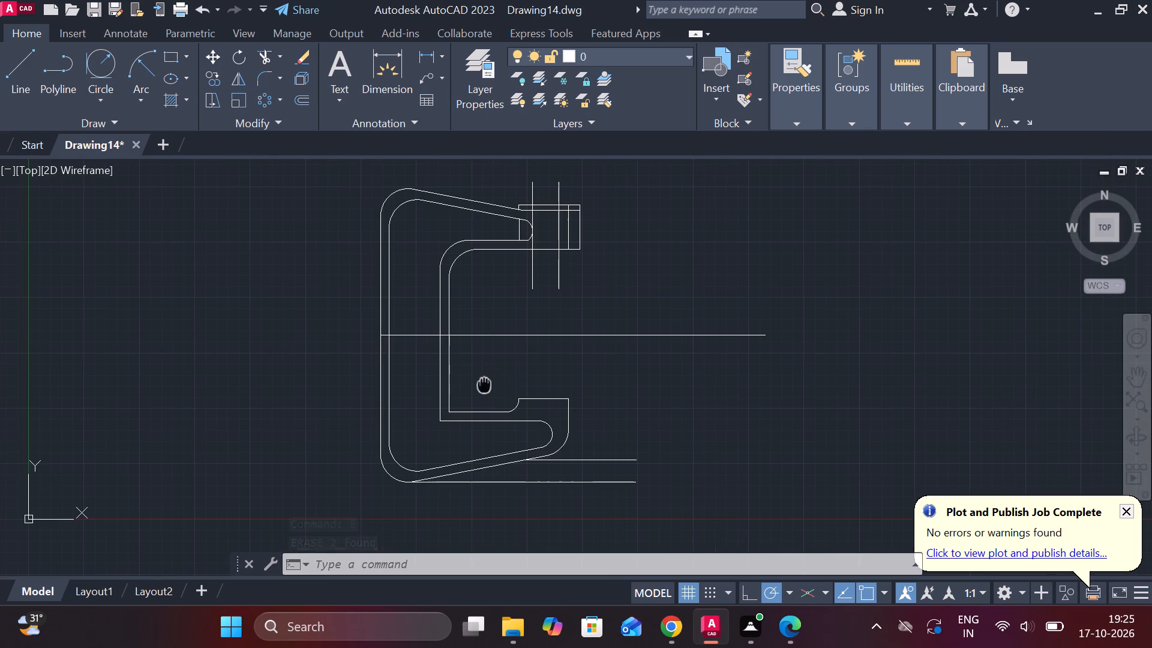
{"action": "scroll", "coordinate": [481, 385], "scroll_direction": "up", "scroll_amount": 1}
{"action": "middle_click_drag", "start_coordinate": [481, 385], "coordinate": [472, 385]}
{"action": "key", "text": "Escape"}
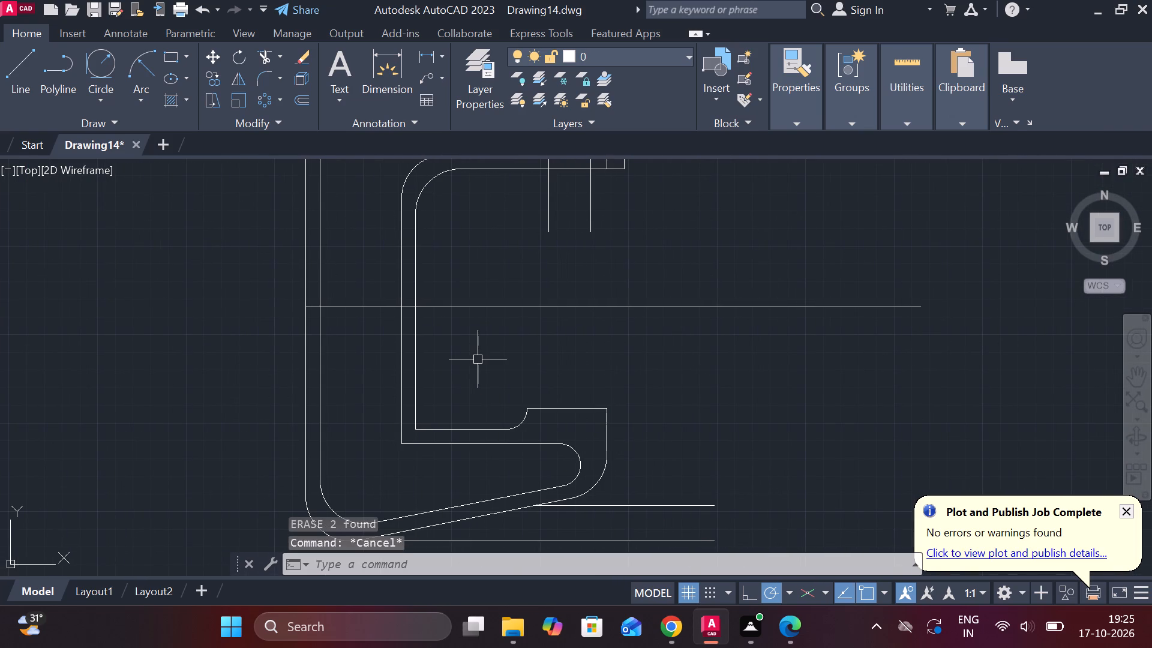
{"action": "type", "text": "F R"}
{"action": "key", "text": "space"}
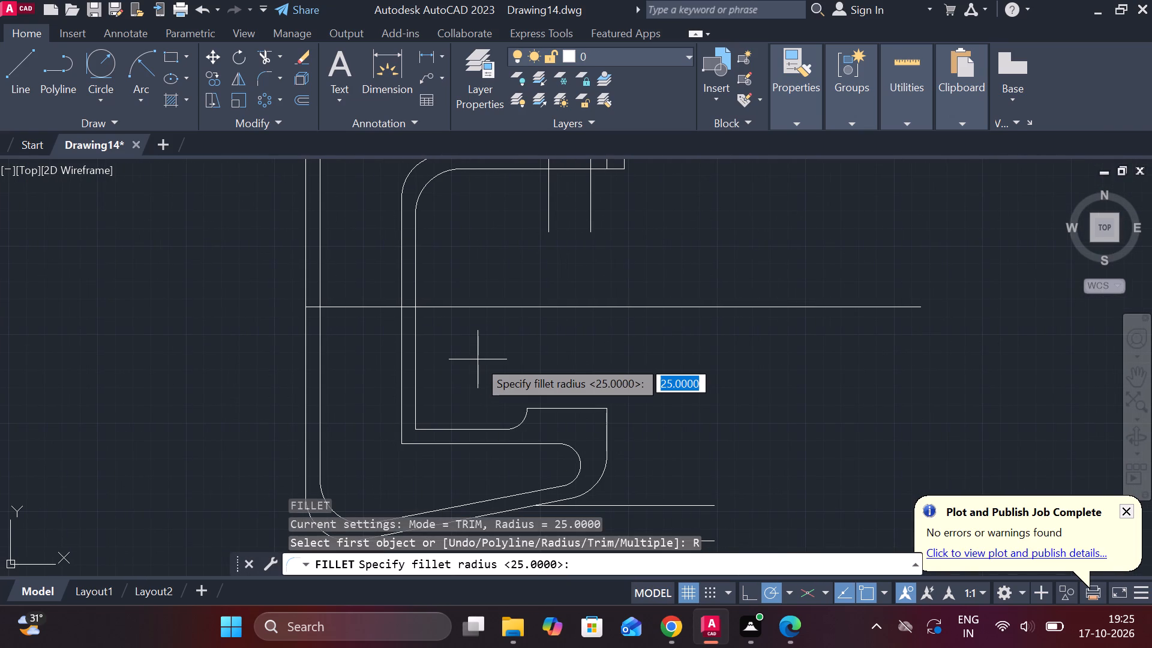
{"action": "key", "text": "Return"}
{"action": "left_click", "coordinate": [418, 386]}
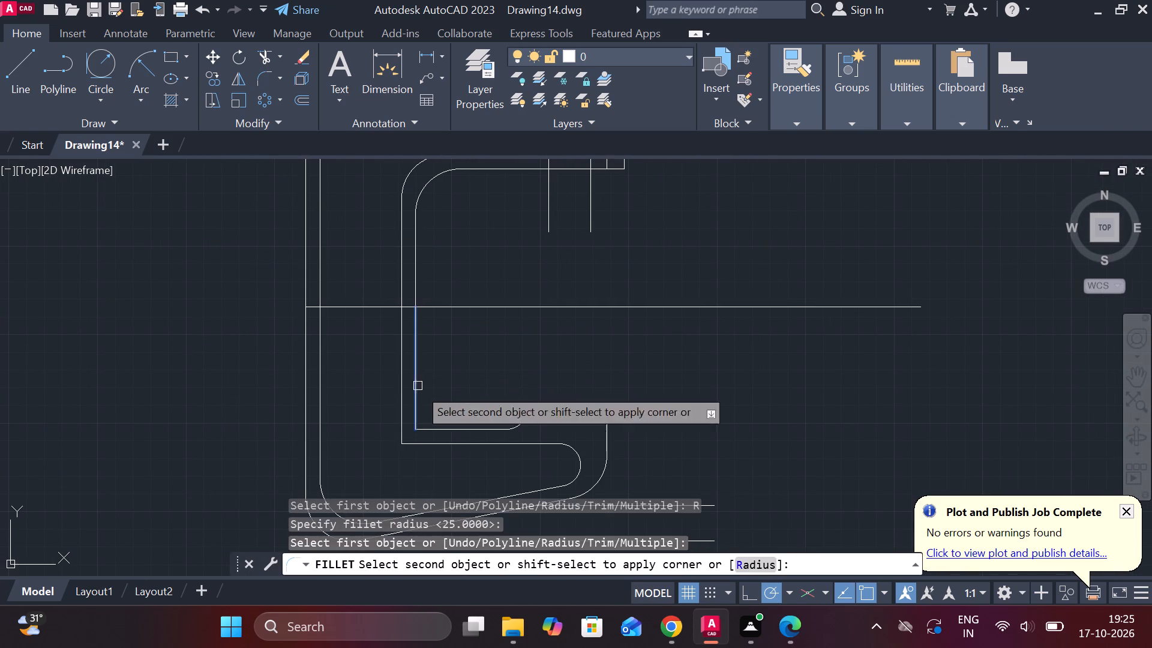
{"action": "left_click", "coordinate": [438, 431]}
{"action": "key", "text": "space"}
{"action": "left_click", "coordinate": [406, 419]}
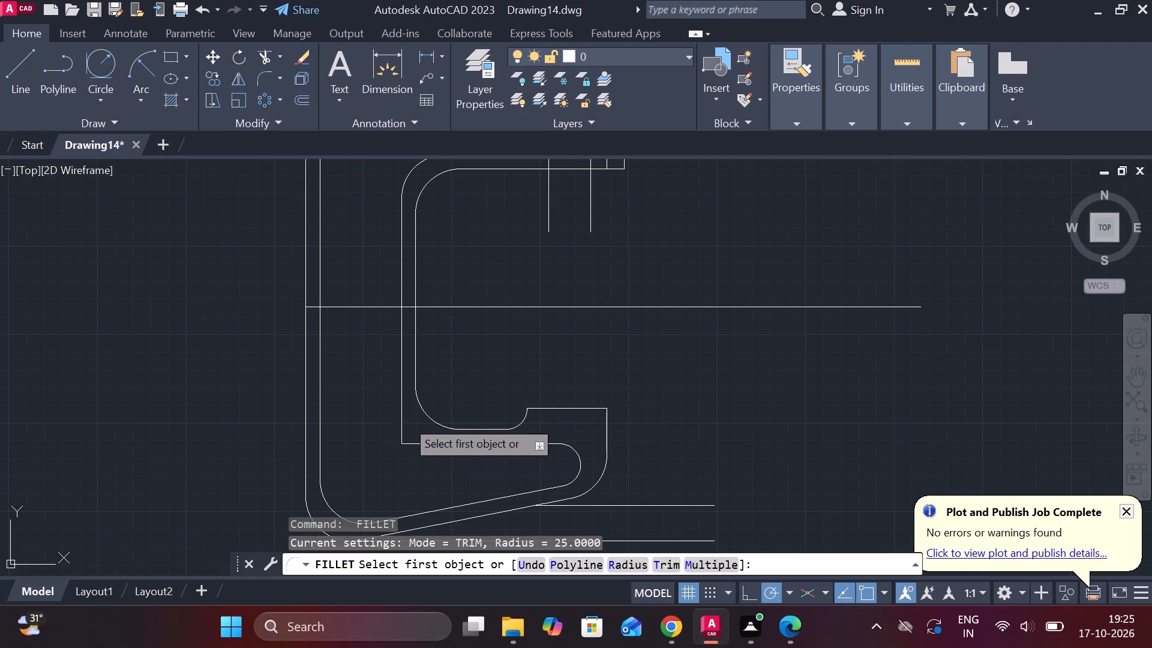
{"action": "left_click", "coordinate": [428, 443]}
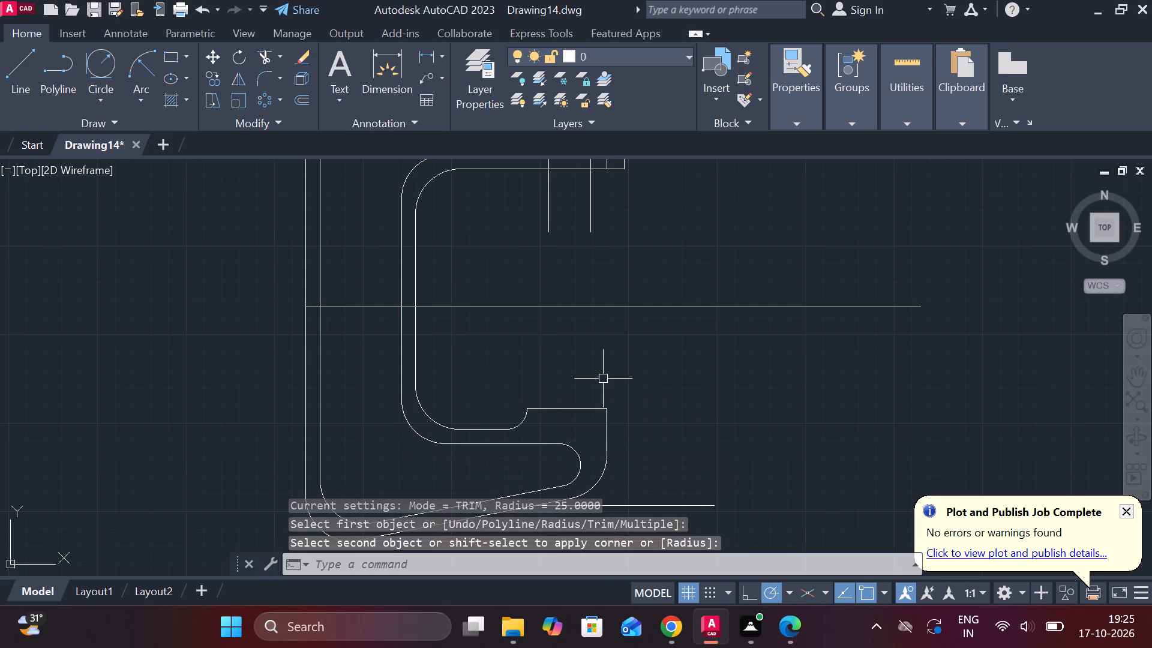
Draw a 45 by 45 square from lines in the empty area beside the frame's upper arm.
{"action": "middle_click_drag", "start_coordinate": [610, 379], "coordinate": [631, 391]}
{"action": "middle_click_drag", "start_coordinate": [653, 391], "coordinate": [659, 392]}
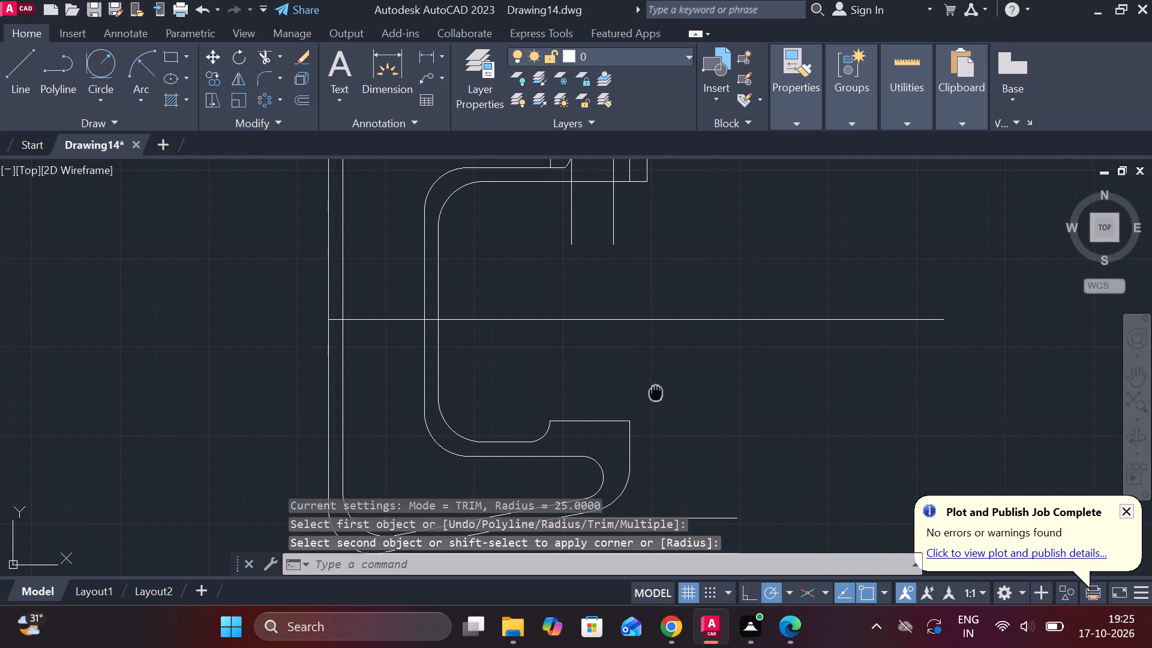
{"action": "middle_click_drag", "start_coordinate": [659, 392], "coordinate": [660, 392]}
{"action": "middle_click_drag", "start_coordinate": [653, 328], "coordinate": [656, 382]}
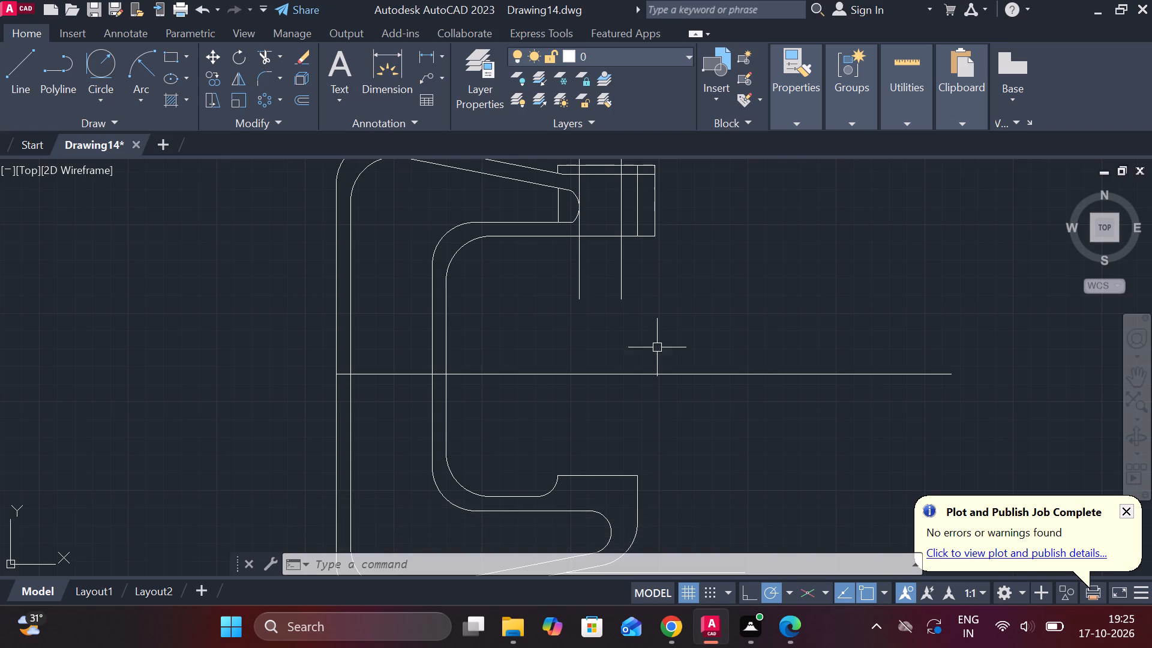
{"action": "middle_click_drag", "start_coordinate": [658, 341], "coordinate": [601, 419]}
{"action": "key", "text": "l"}
{"action": "key", "text": "Return"}
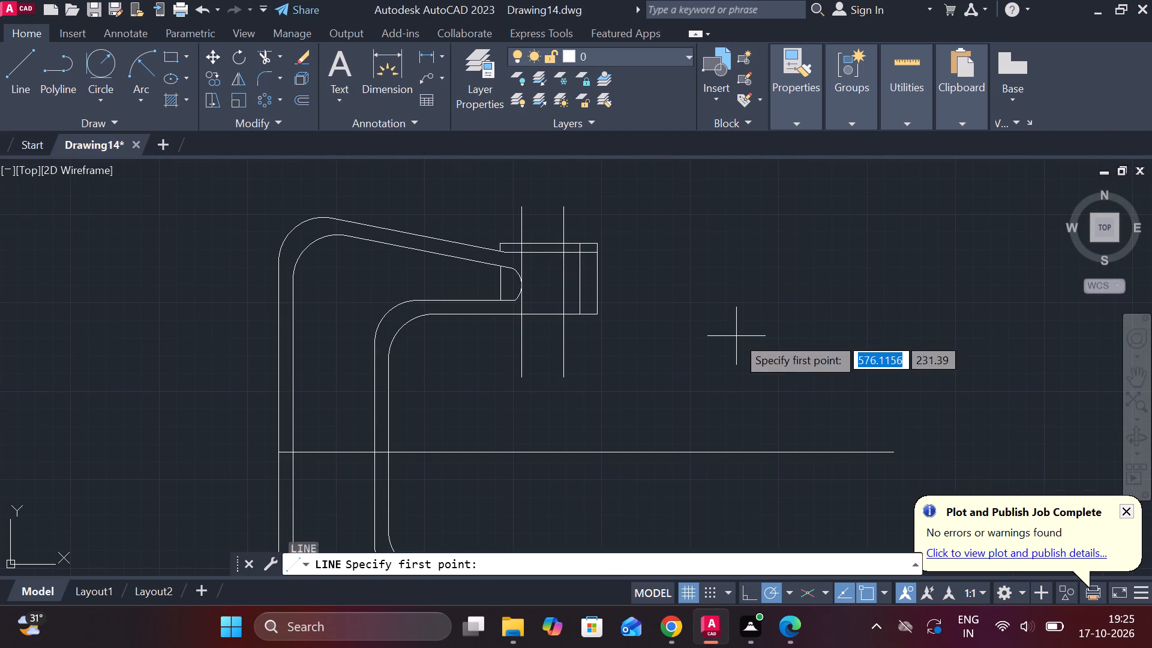
{"action": "left_click", "coordinate": [736, 337]}
{"action": "type", "text": "45"}
{"action": "key", "text": "space"}
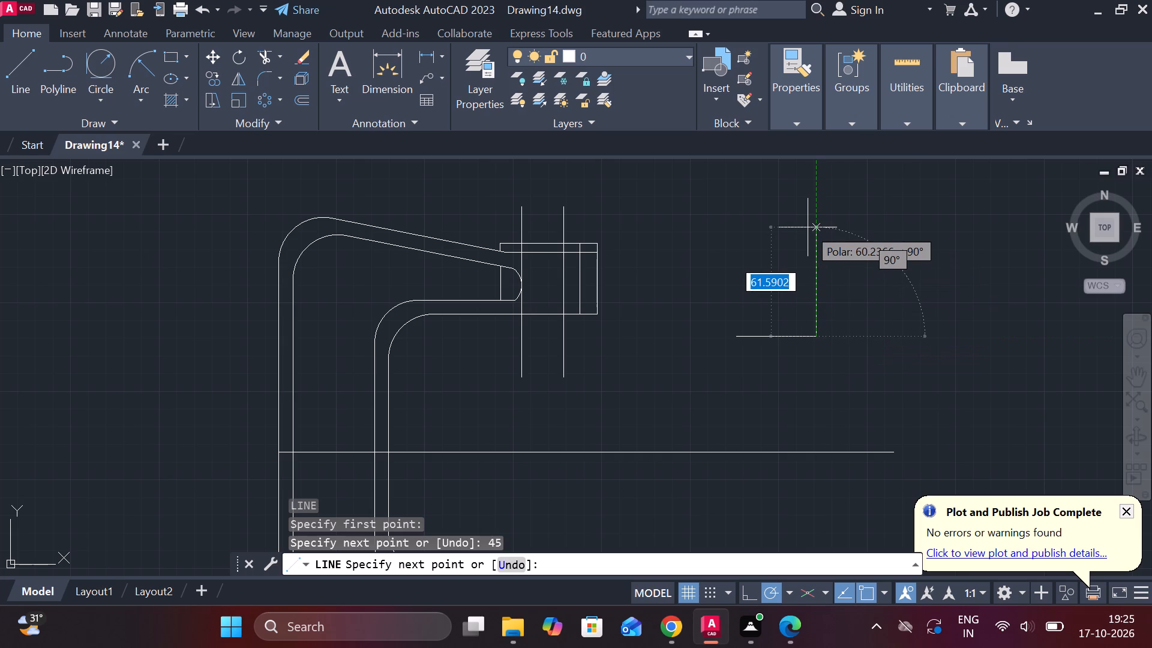
{"action": "type", "text": "45"}
{"action": "key", "text": "space"}
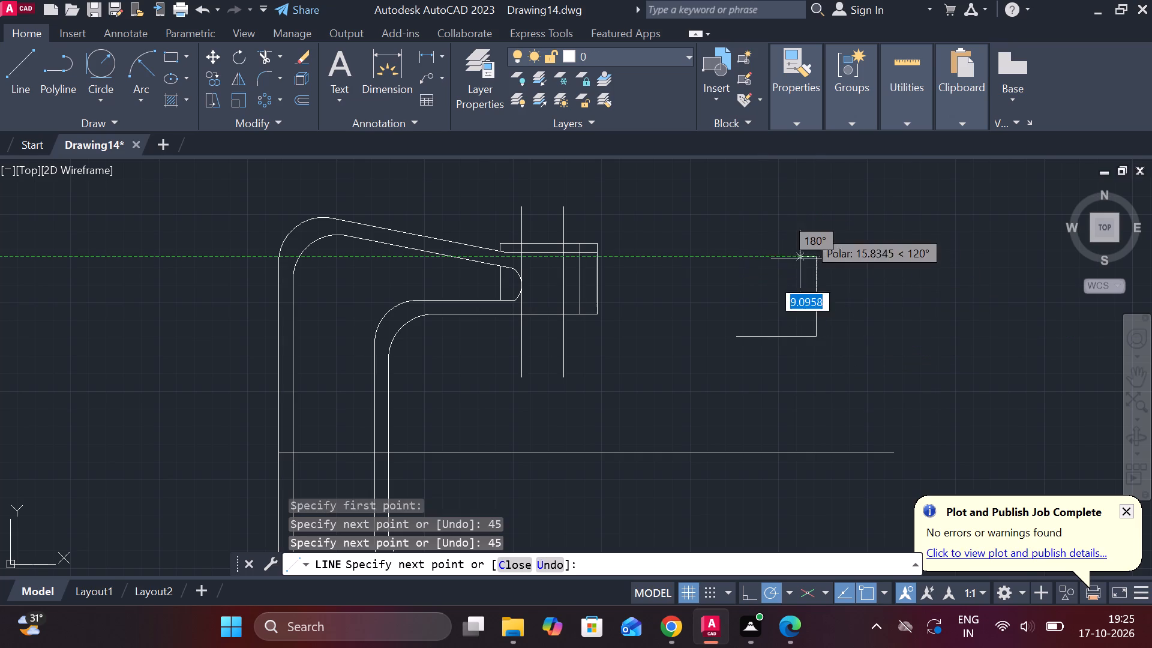
{"action": "key", "text": "3"}
{"action": "key", "text": "BackSpace"}
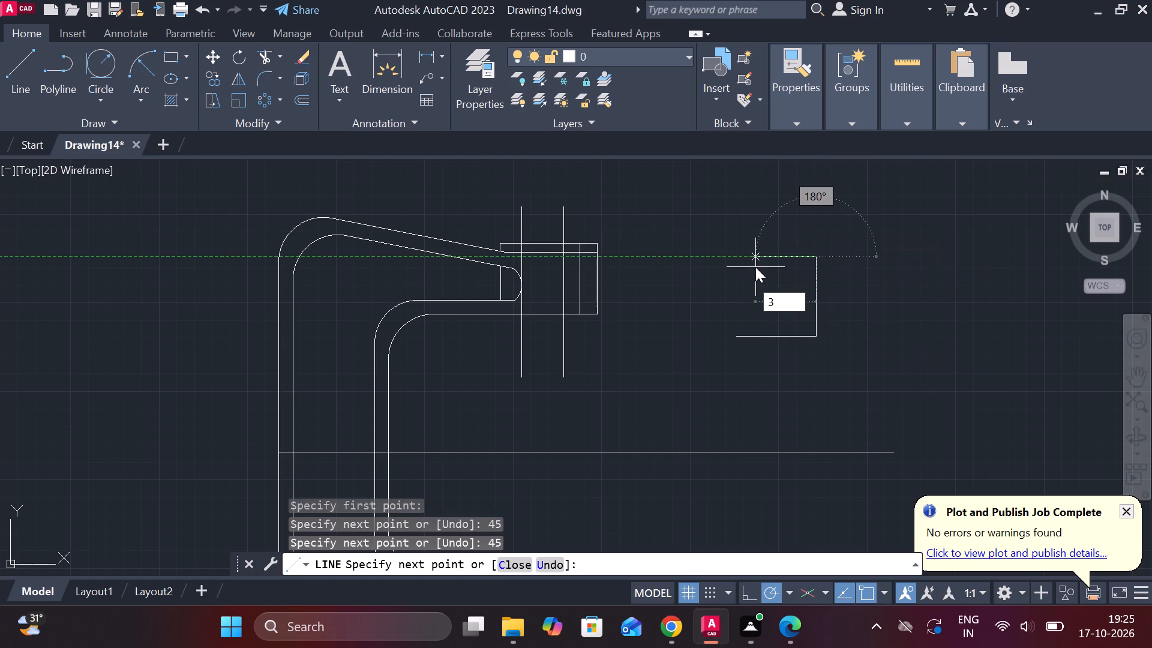
{"action": "type", "text": "45"}
{"action": "key", "text": "space"}
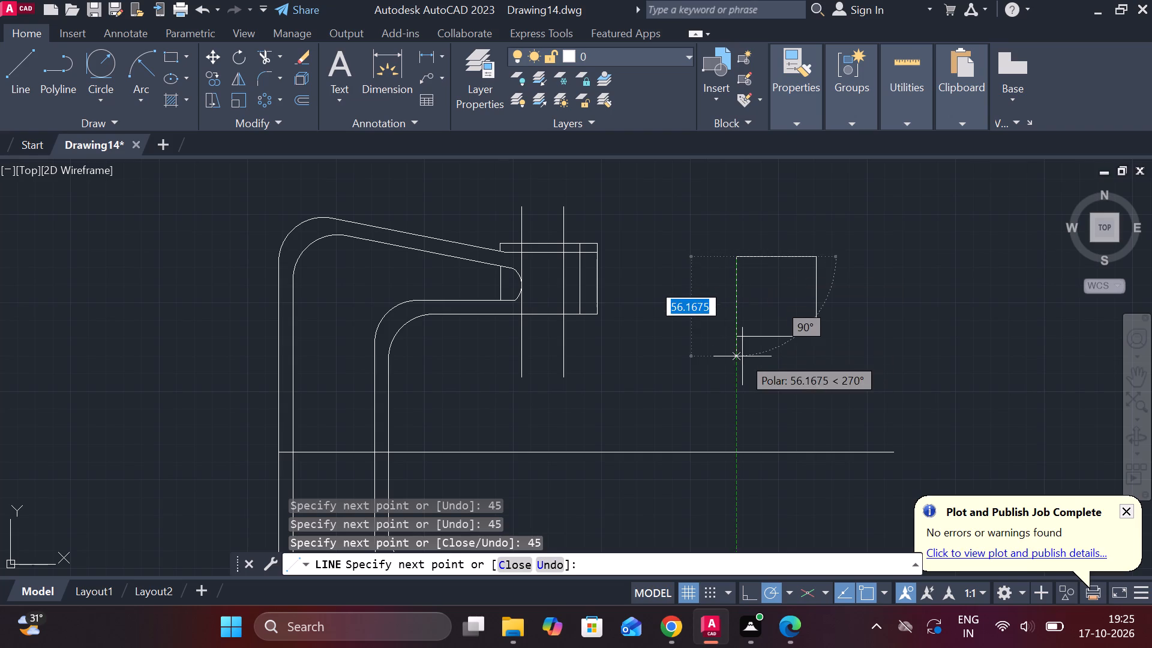
{"action": "left_click", "coordinate": [742, 338]}
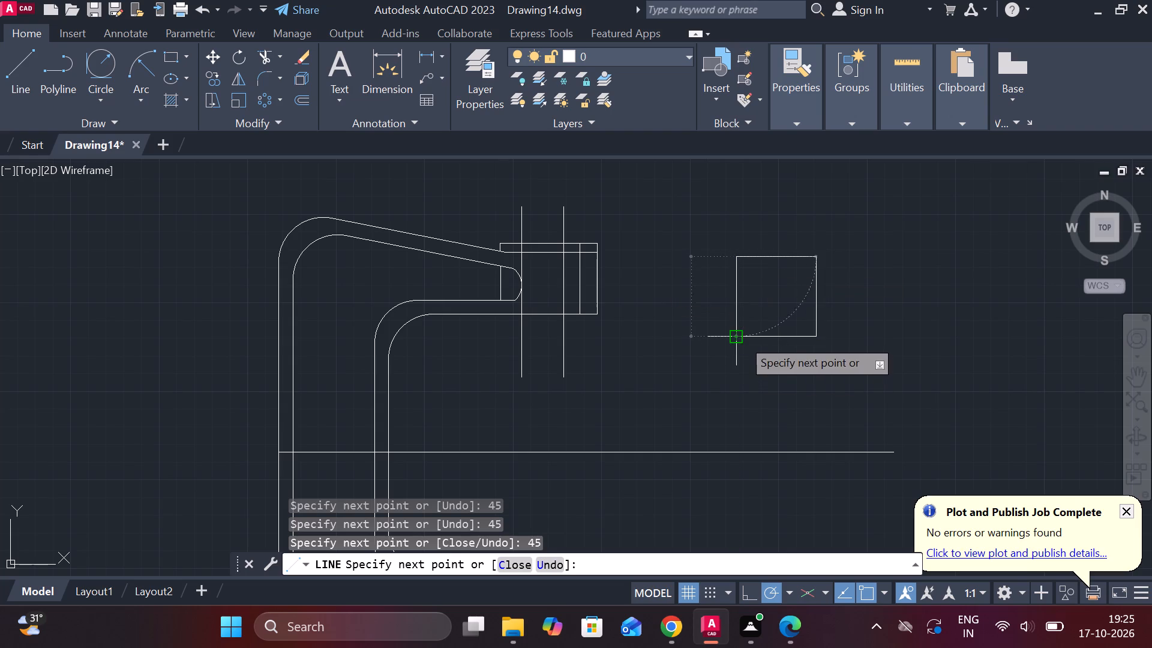
{"action": "key", "text": "Escape"}
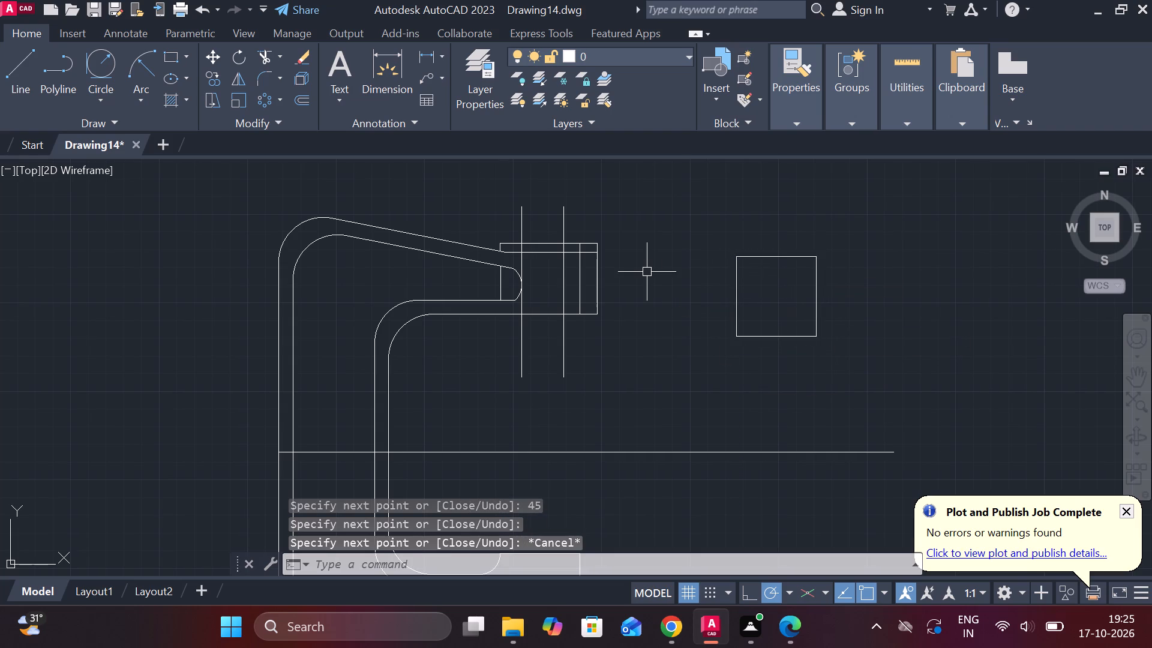
Draw a vertical centre line in the square, from the midpoint of its top edge to its bottom edge.
{"action": "middle_click_drag", "start_coordinate": [649, 271], "coordinate": [678, 277]}
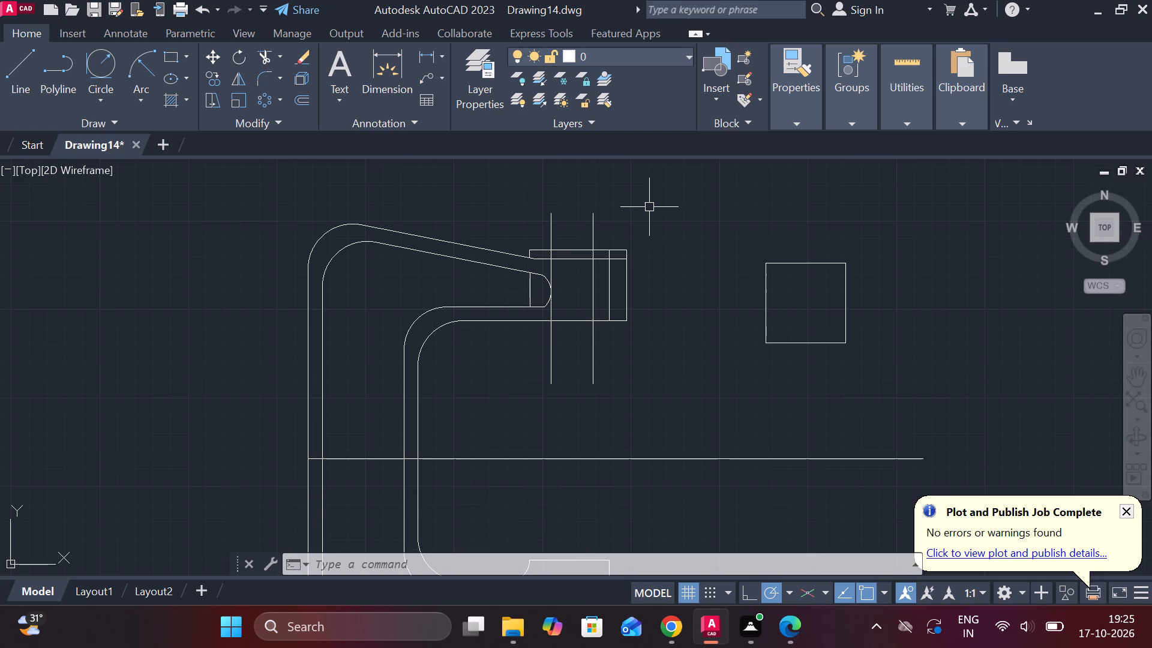
{"action": "middle_click_drag", "start_coordinate": [780, 213], "coordinate": [711, 239]}
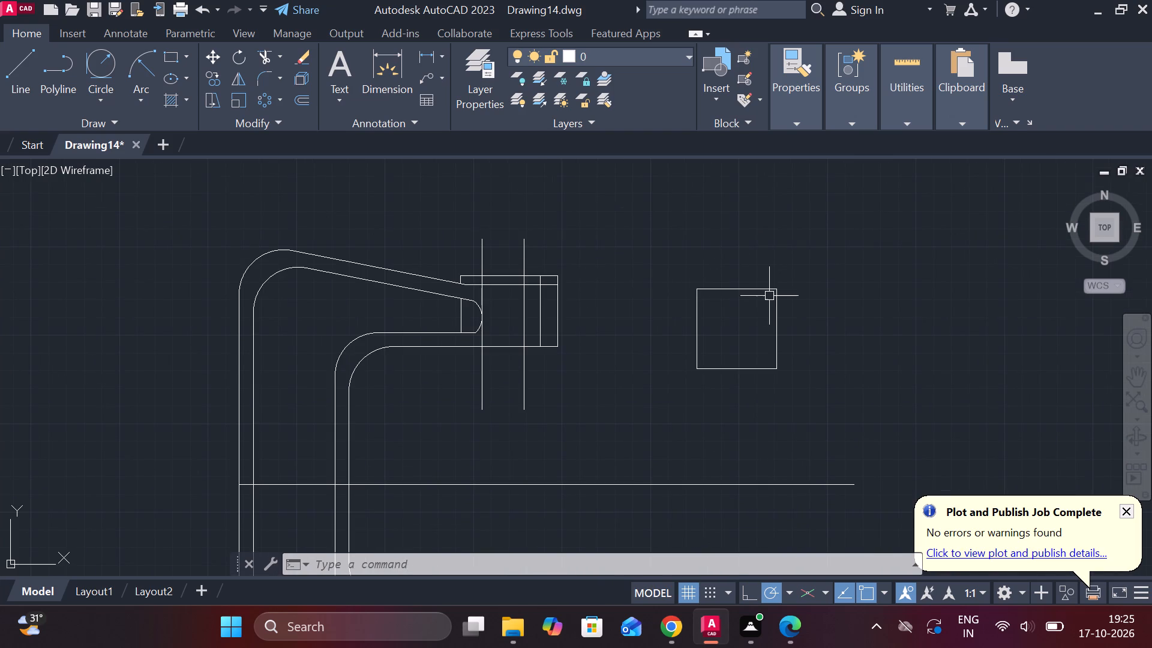
{"action": "scroll", "coordinate": [769, 296], "scroll_direction": "up", "scroll_amount": 1}
{"action": "key", "text": "l"}
{"action": "key", "text": "Return"}
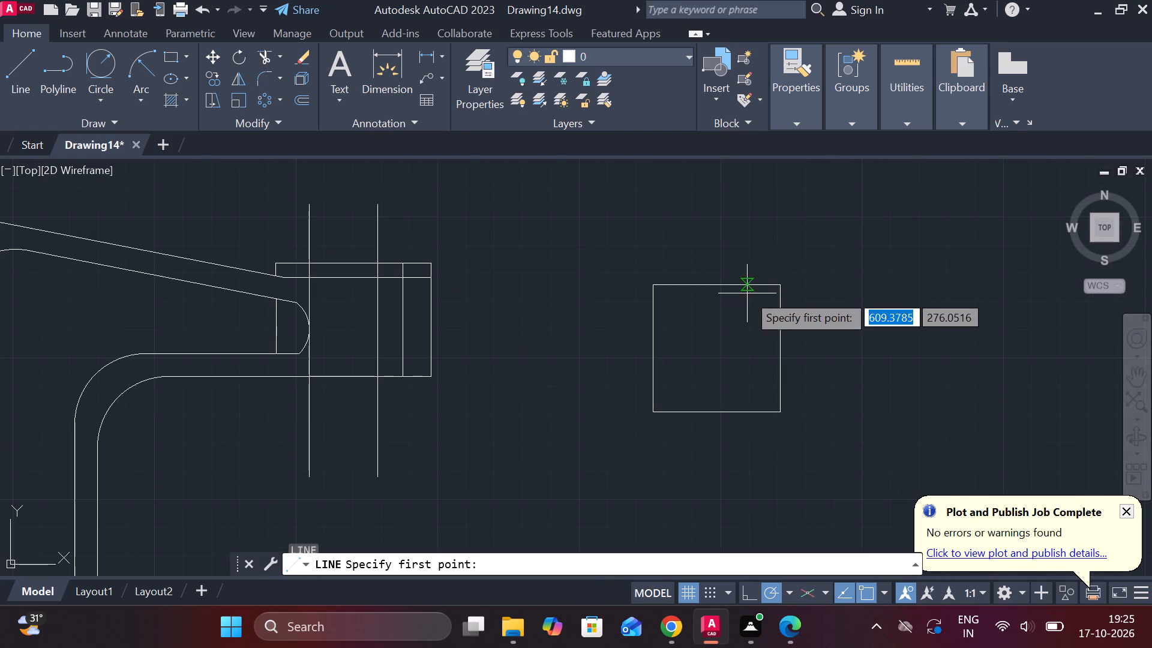
{"action": "left_click", "coordinate": [718, 283]}
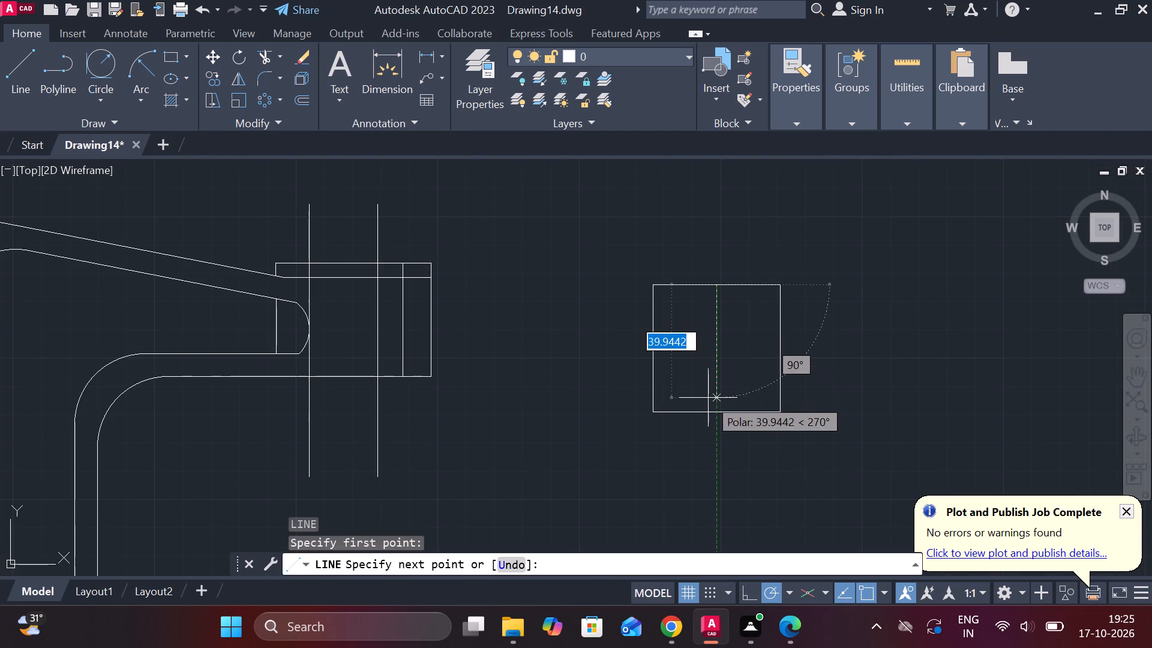
{"action": "left_click", "coordinate": [722, 413]}
{"action": "key", "text": "Escape"}
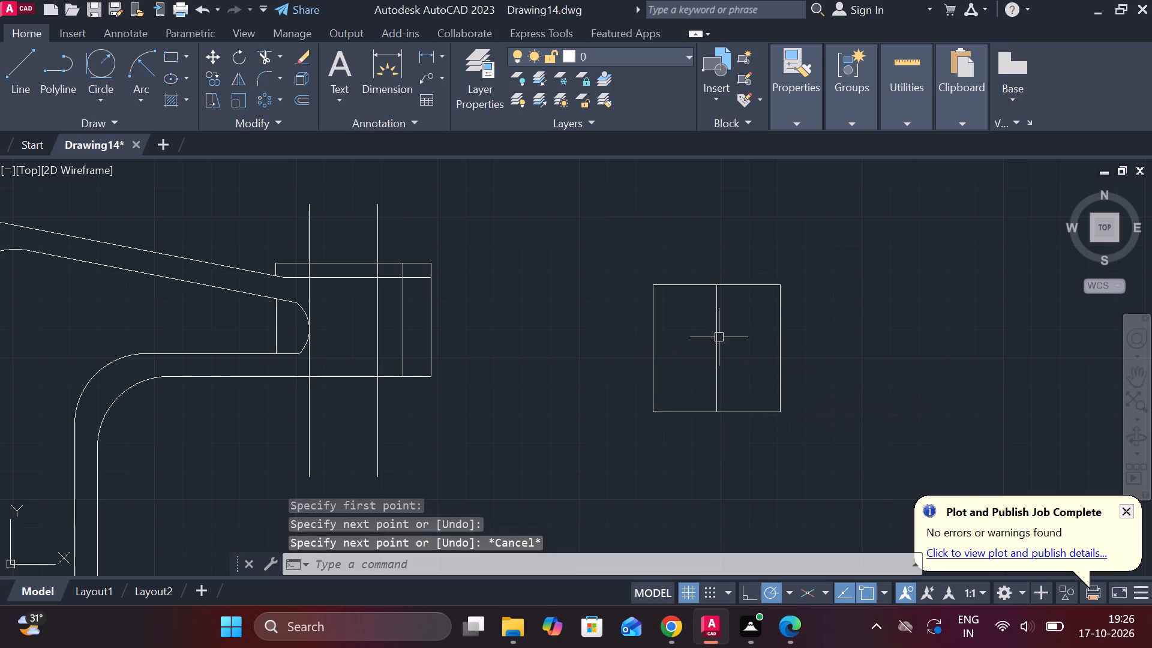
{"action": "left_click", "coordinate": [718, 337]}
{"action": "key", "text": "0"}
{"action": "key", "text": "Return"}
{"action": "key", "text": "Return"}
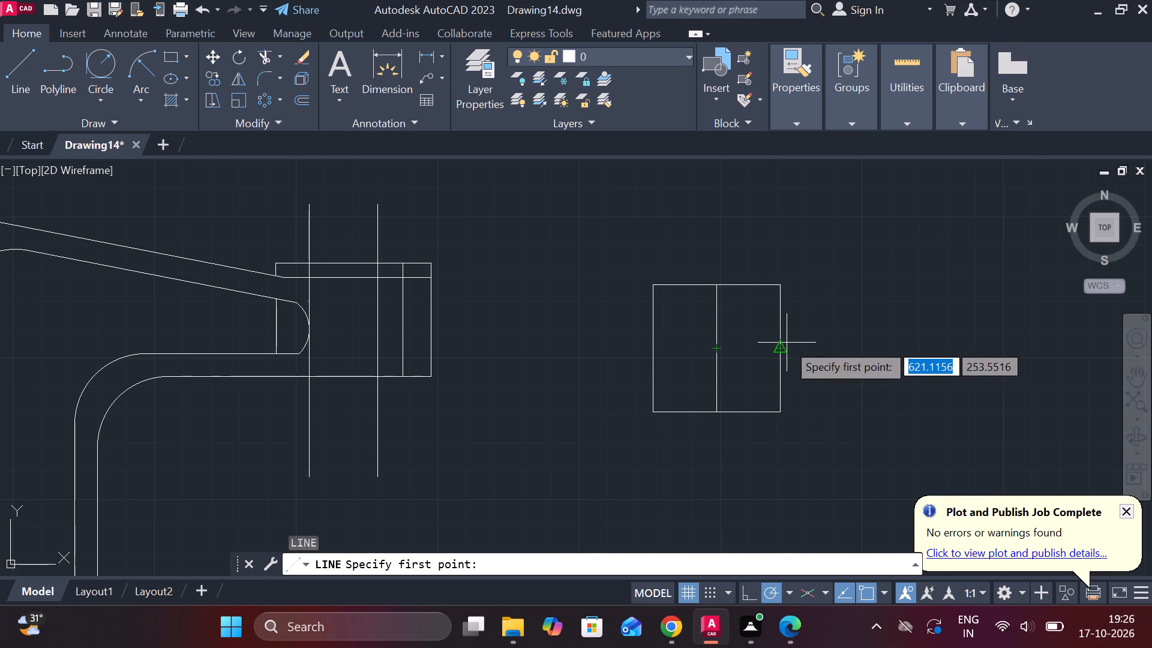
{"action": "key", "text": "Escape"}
Offset the square's vertical centre line by 12 to both sides.
{"action": "left_click", "coordinate": [716, 342]}
{"action": "key", "text": "o"}
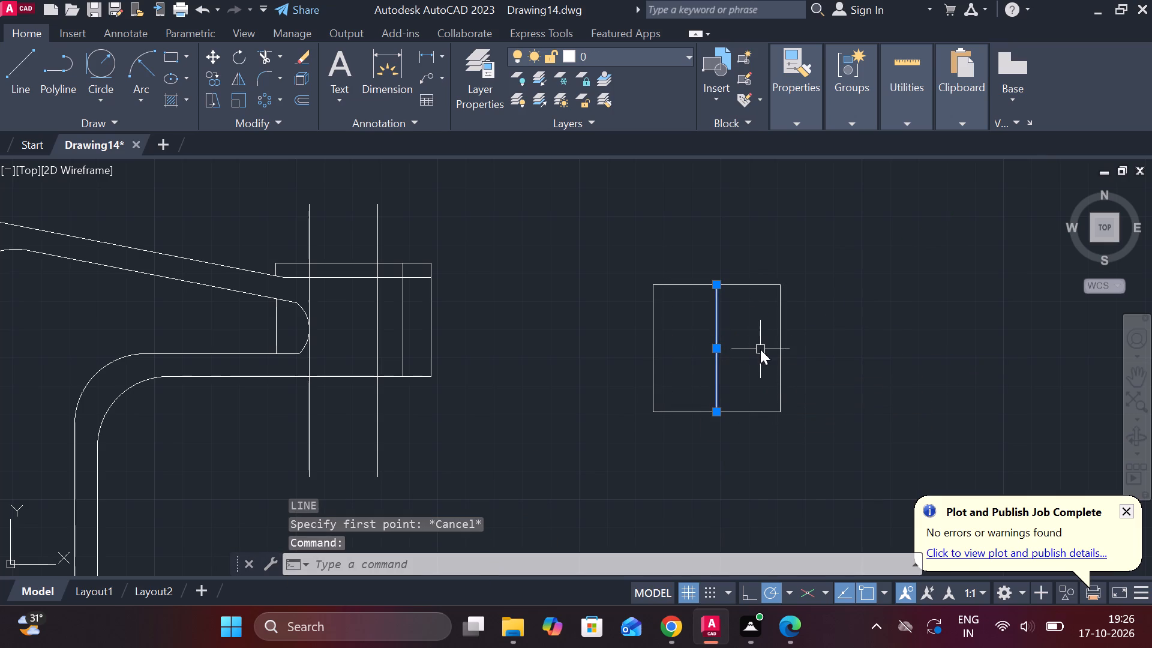
{"action": "key", "text": "Return"}
{"action": "key", "text": "Return"}
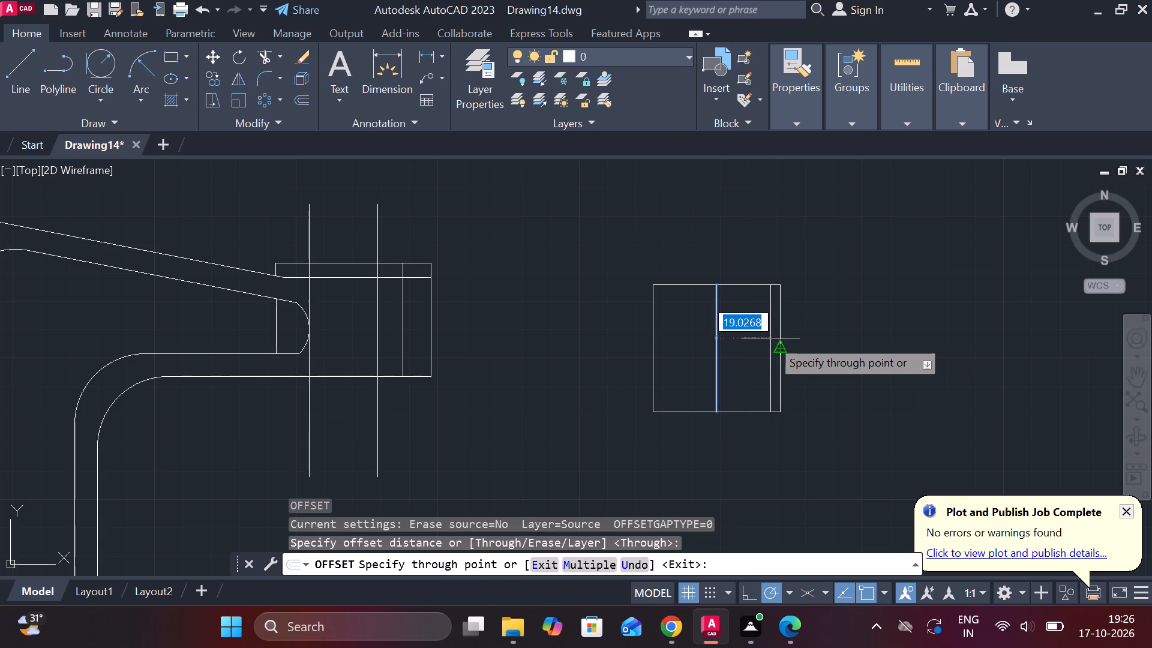
{"action": "type", "text": "12"}
{"action": "key", "text": "space"}
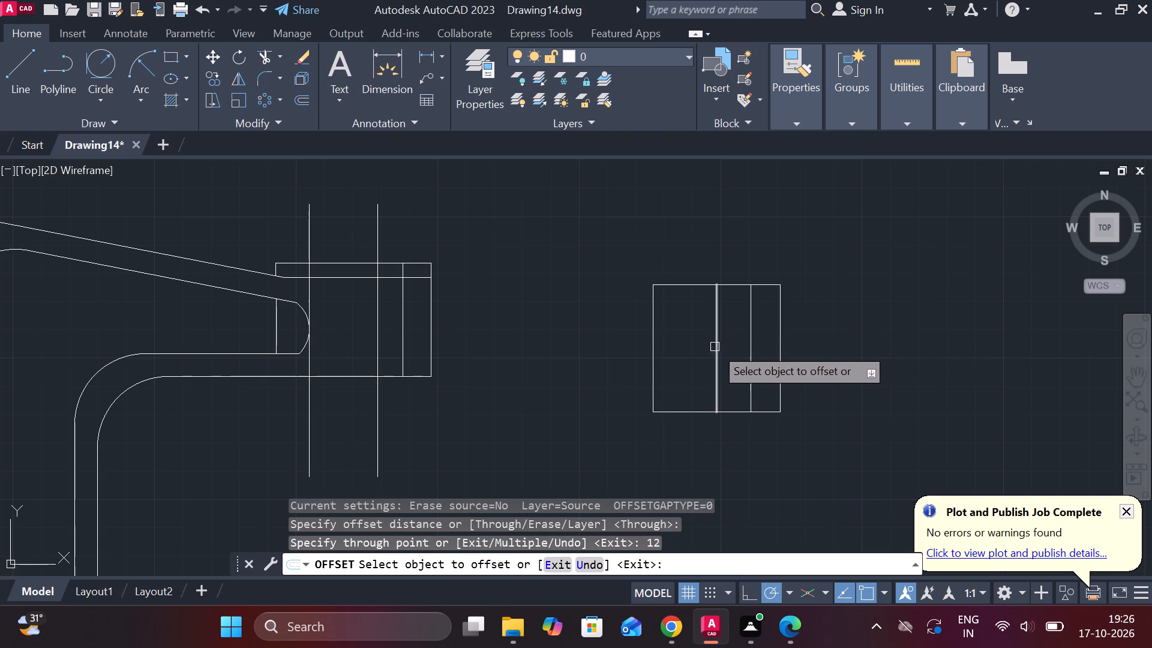
{"action": "left_click", "coordinate": [715, 347]}
{"action": "type", "text": "12"}
{"action": "key", "text": "space"}
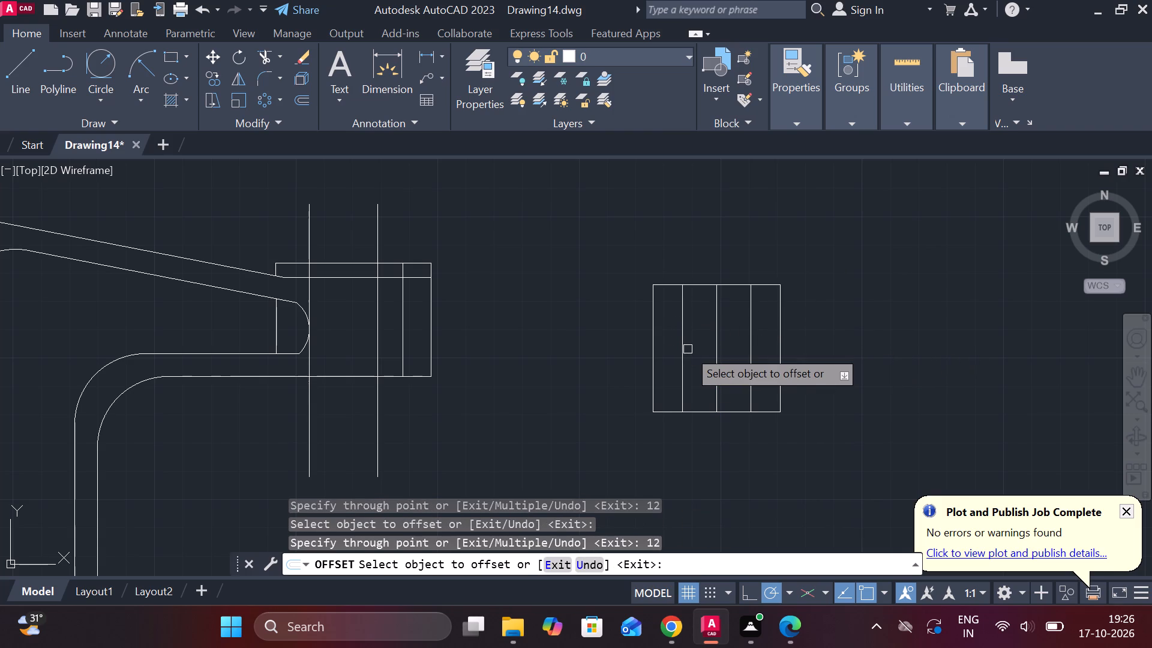
{"action": "key", "text": "Escape"}
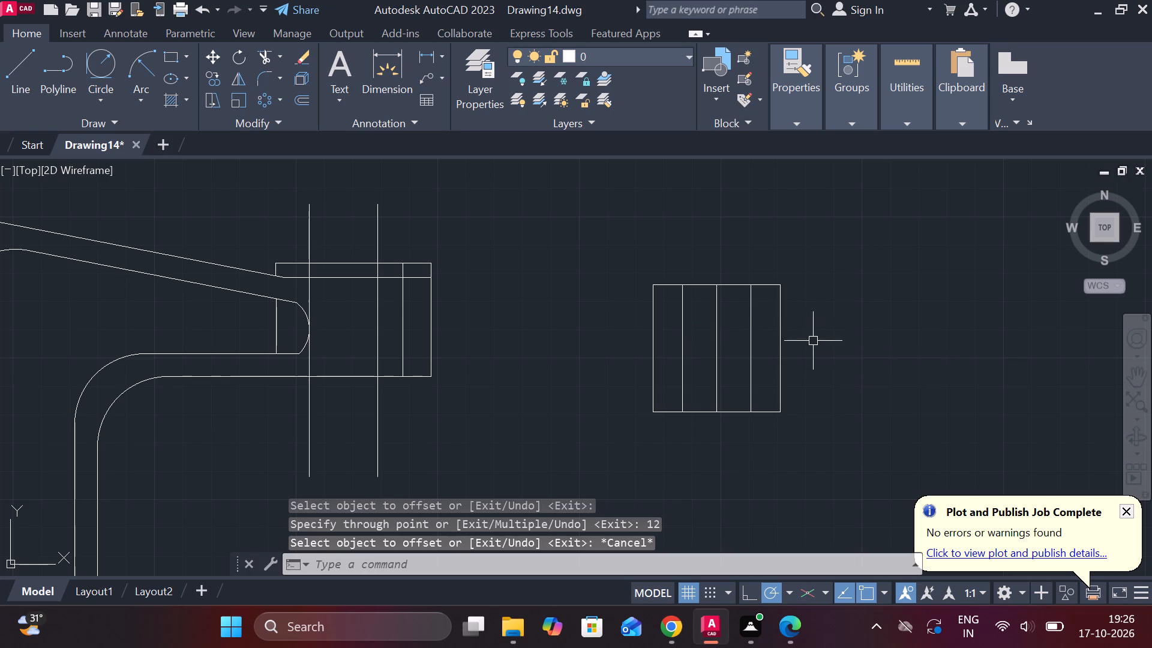
Offset each of the two outer offset lines in the square by 1 towards the centre line.
{"action": "left_click", "coordinate": [745, 328]}
{"action": "left_click", "coordinate": [746, 328]}
{"action": "left_click", "coordinate": [748, 322]}
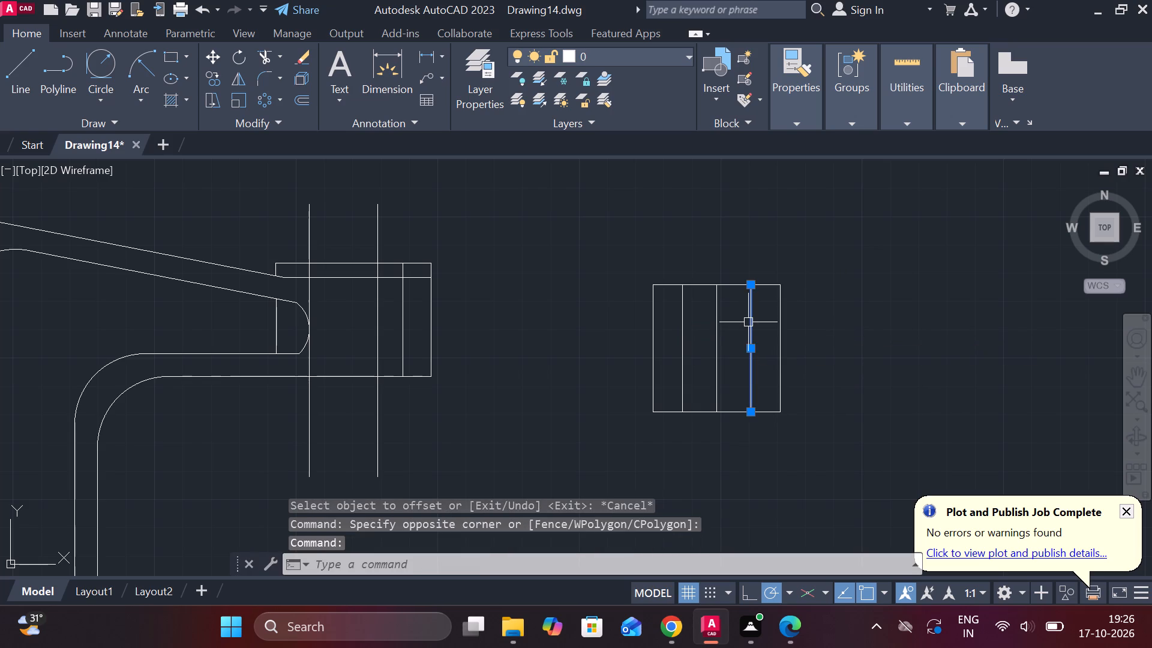
{"action": "key", "text": "o"}
{"action": "key", "text": "Return"}
{"action": "key", "text": "Return"}
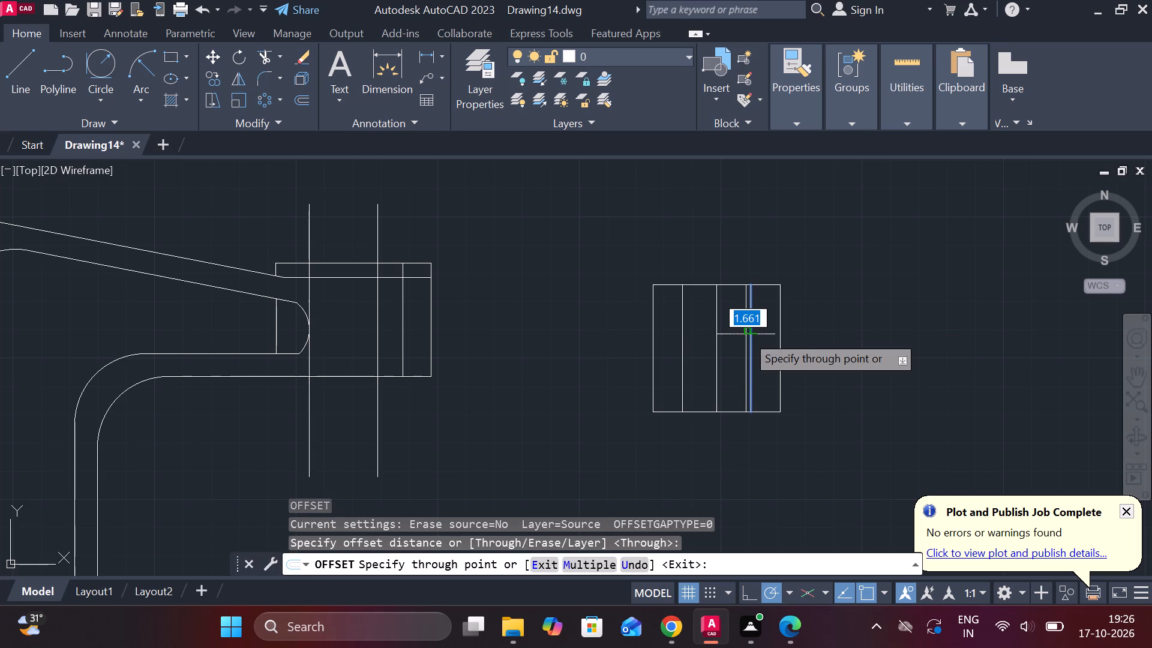
{"action": "type", "text": "1"}
{"action": "key", "text": "space"}
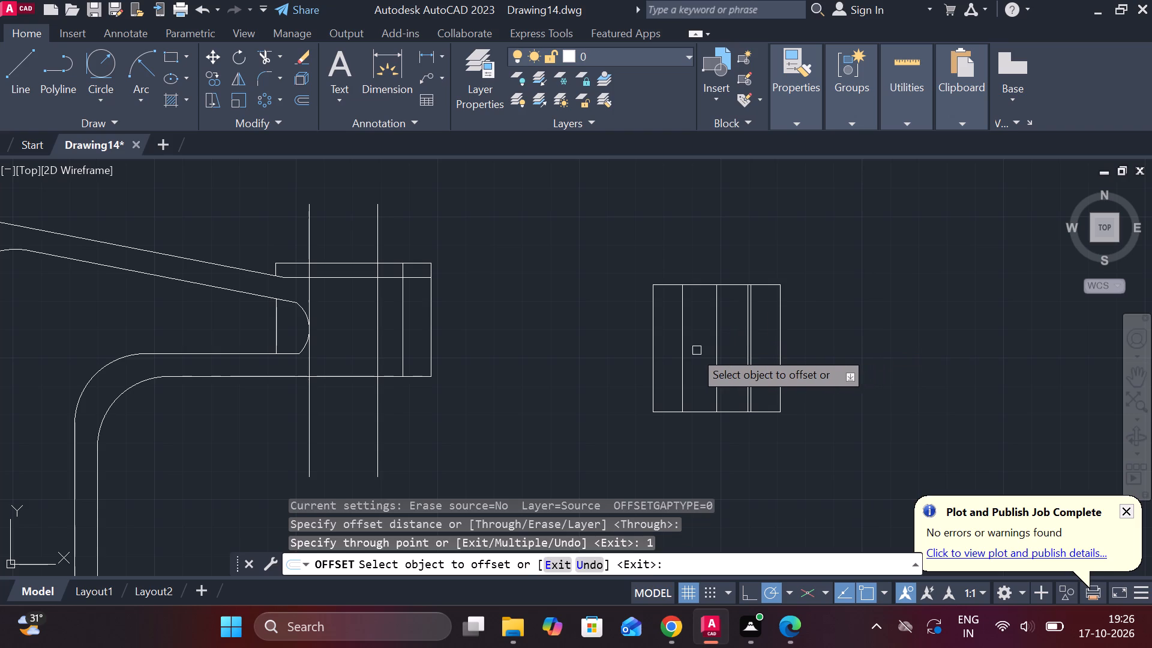
{"action": "left_click", "coordinate": [680, 350]}
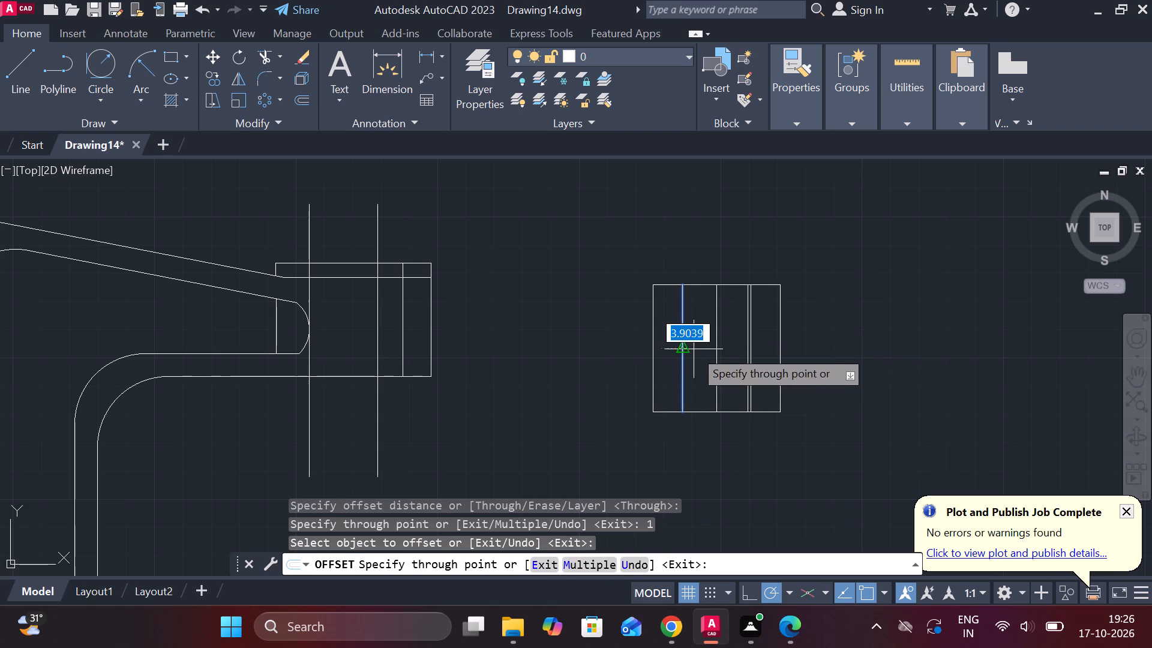
{"action": "key", "text": "1"}
{"action": "key", "text": "Return"}
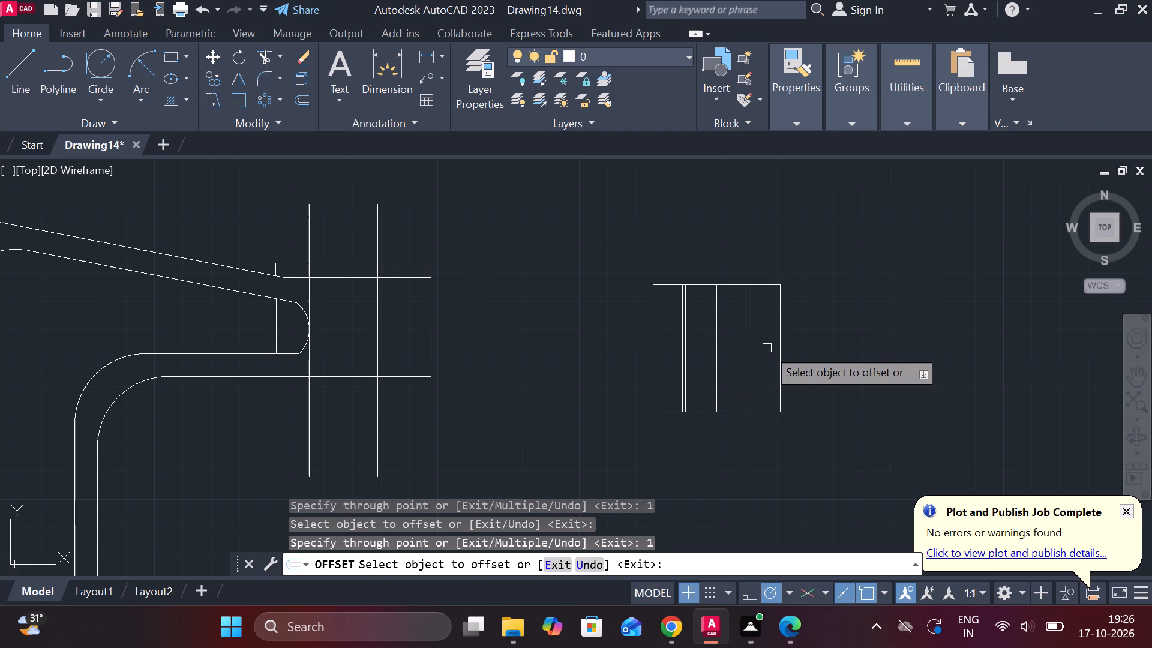
{"action": "key", "text": "Escape"}
Load the DASHED linetype from acadiso.lin into the drawing.
{"action": "left_click", "coordinate": [800, 129]}
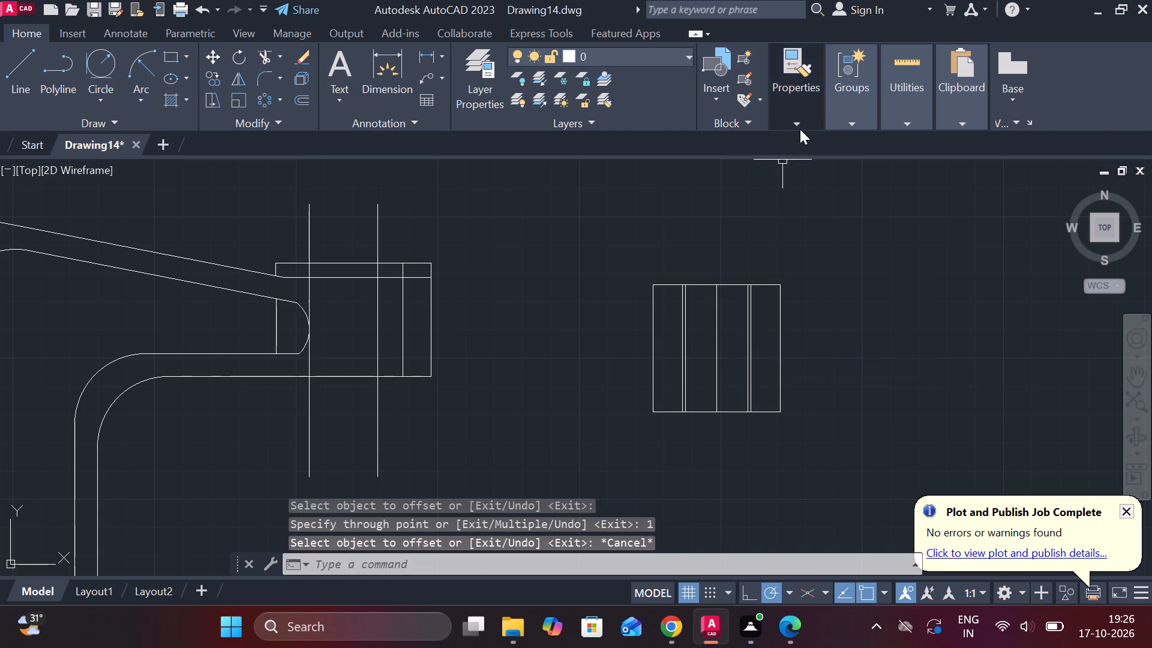
{"action": "left_click", "coordinate": [910, 190]}
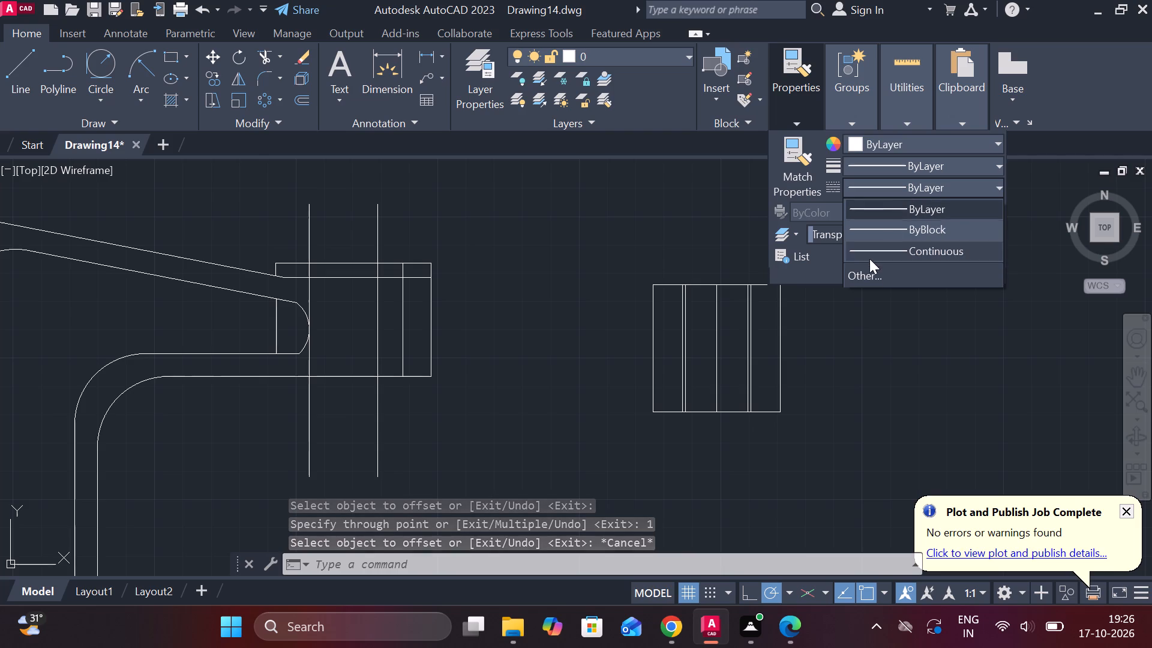
{"action": "left_click", "coordinate": [869, 268]}
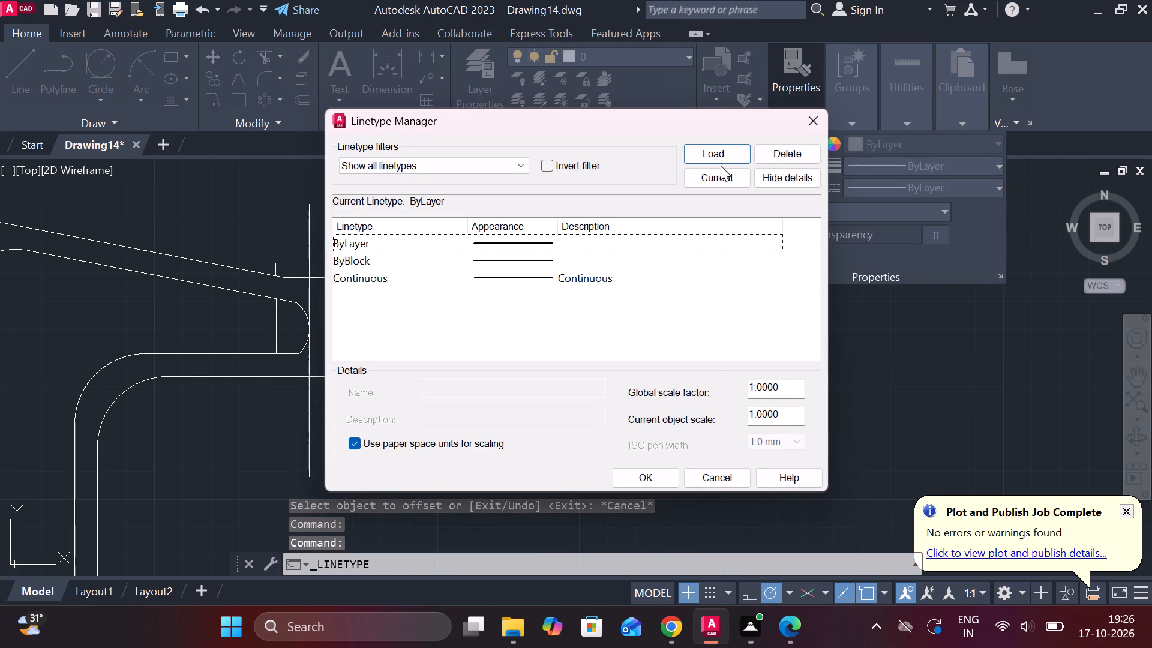
{"action": "left_click", "coordinate": [710, 160]}
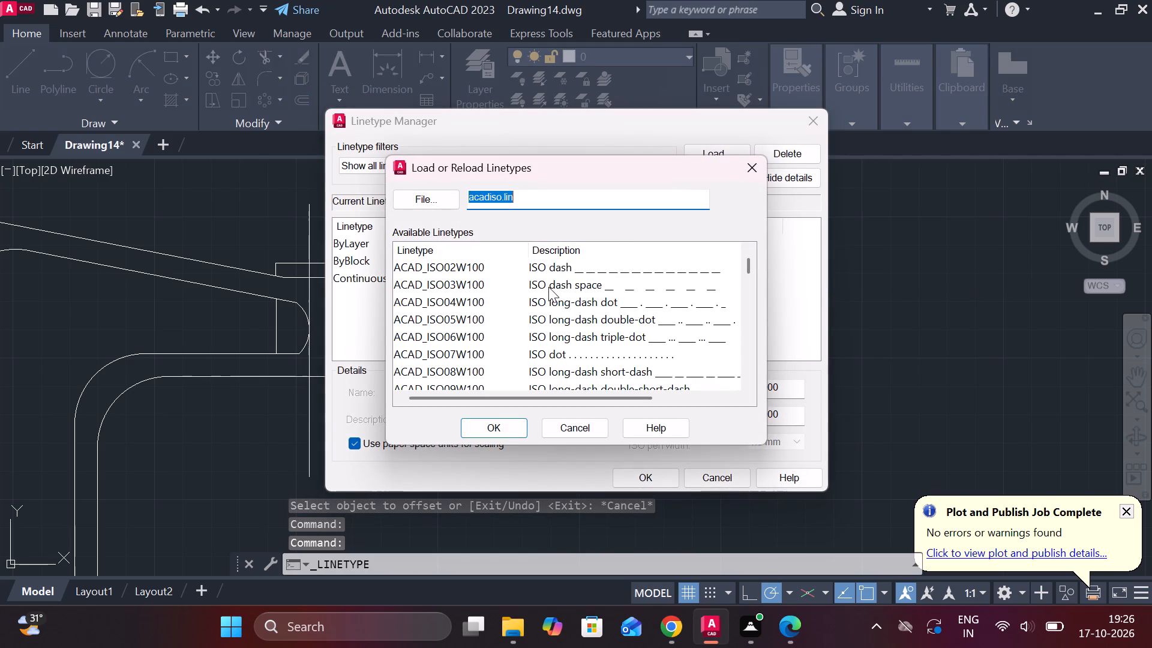
{"action": "scroll", "coordinate": [548, 287], "scroll_direction": "down", "scroll_amount": 5}
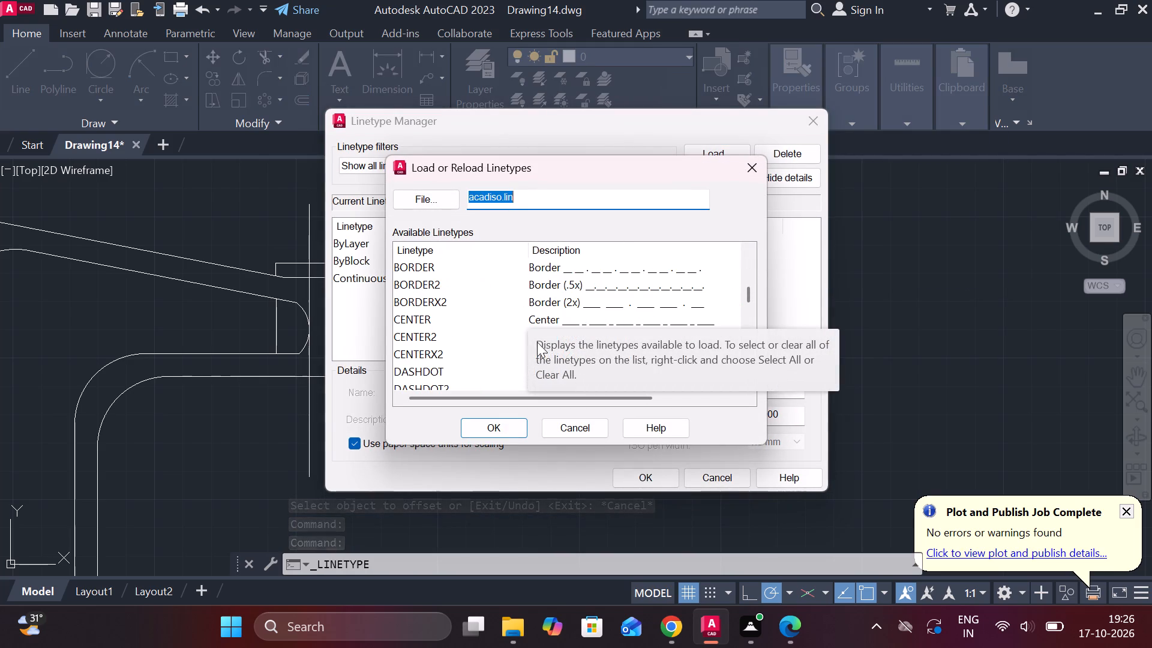
{"action": "scroll", "coordinate": [493, 318], "scroll_direction": "down", "scroll_amount": 1}
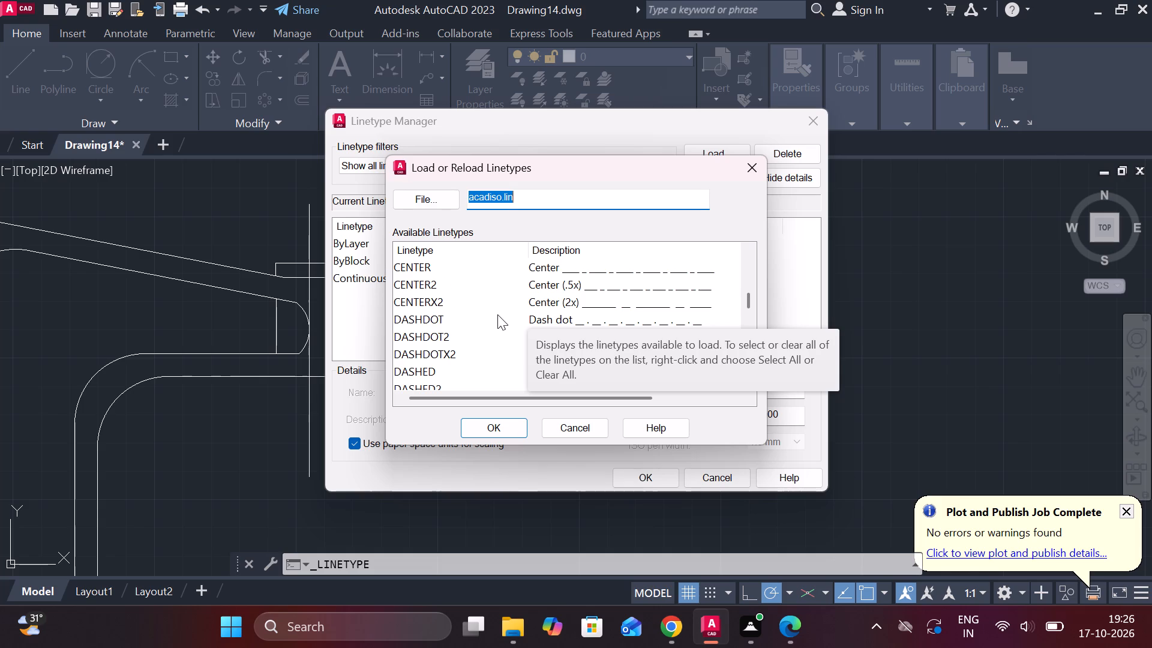
{"action": "scroll", "coordinate": [497, 314], "scroll_direction": "down", "scroll_amount": 1}
{"action": "left_click", "coordinate": [553, 316]}
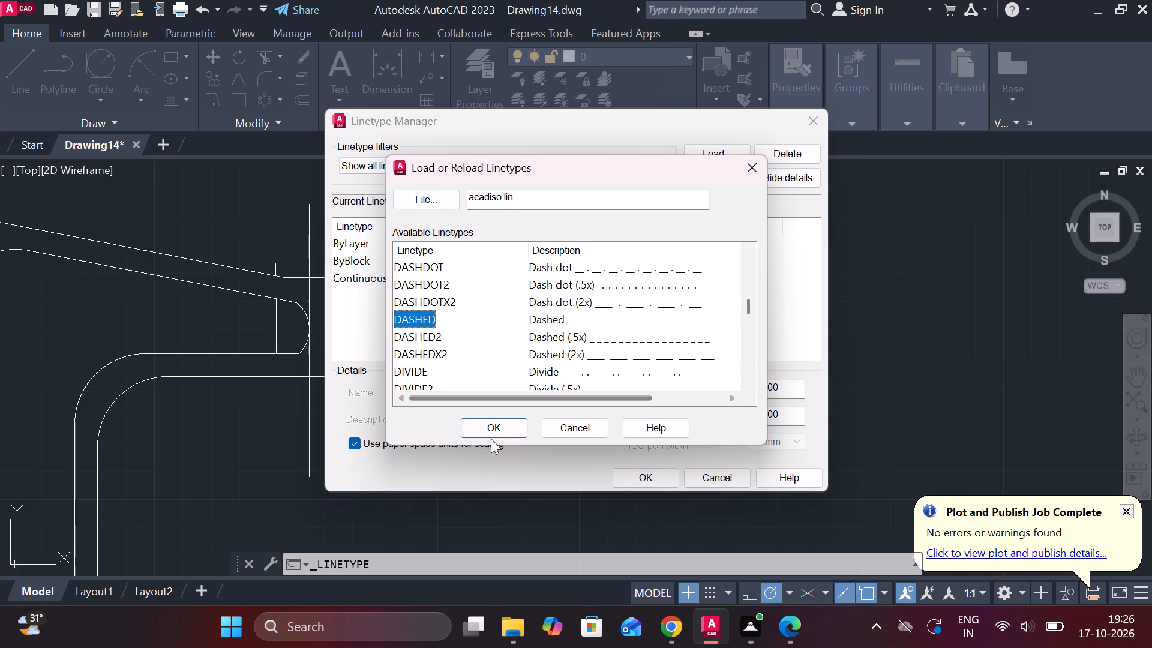
{"action": "left_click", "coordinate": [490, 441]}
{"action": "left_click", "coordinate": [494, 434]}
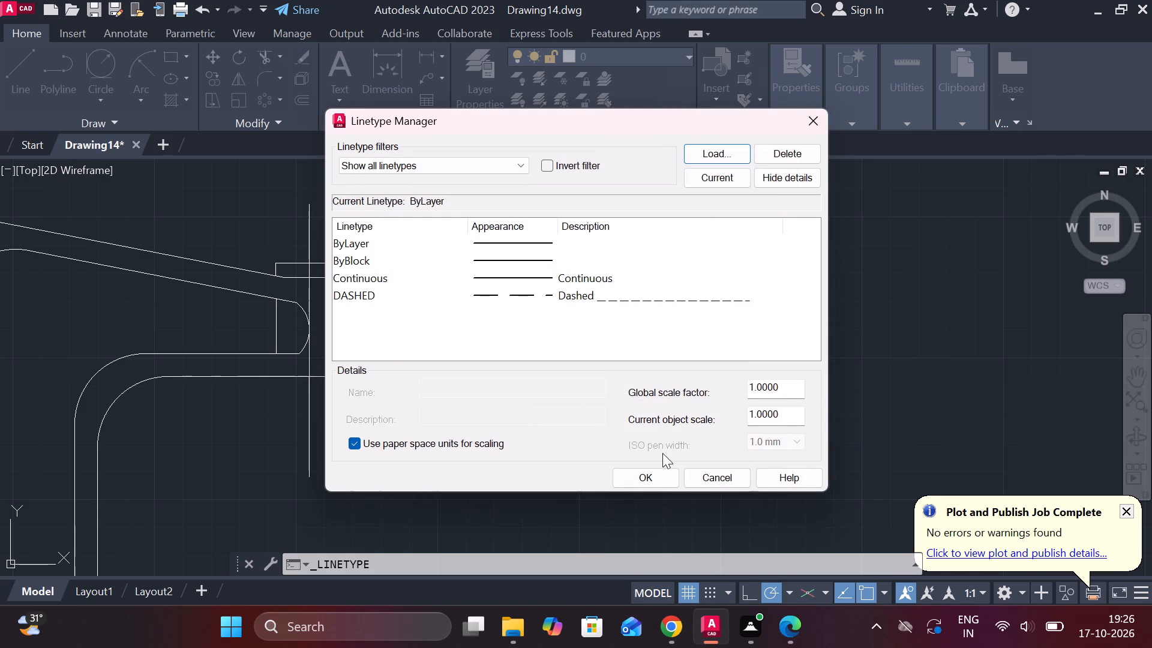
{"action": "left_click", "coordinate": [656, 484]}
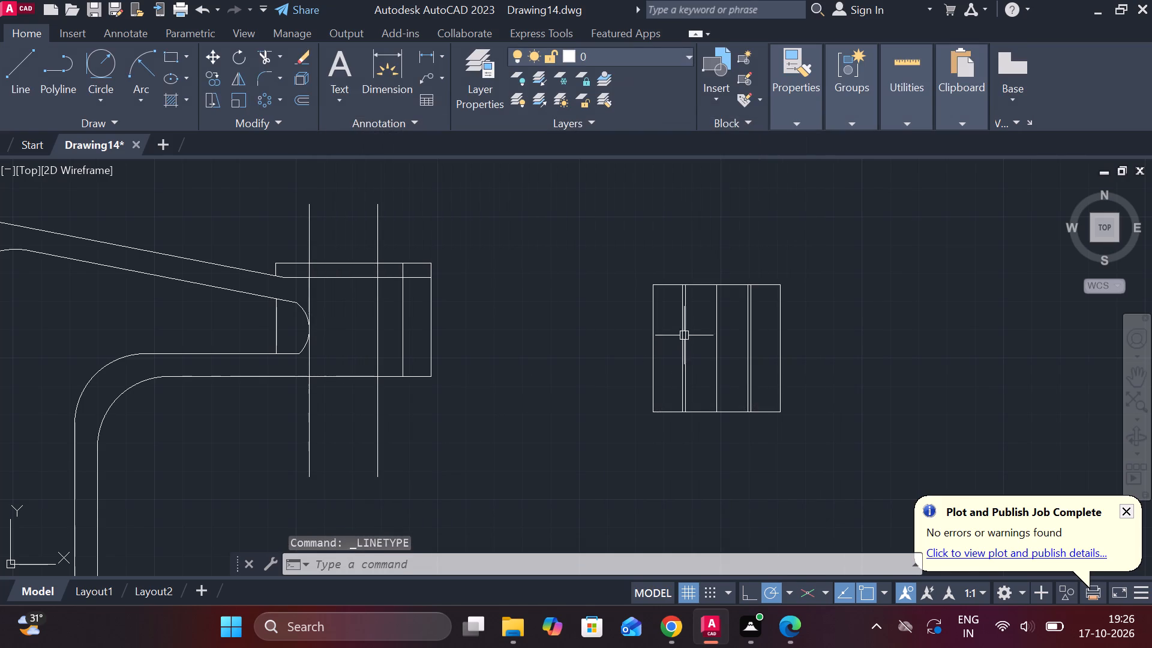
Assign the DASHED linetype to the four offset vertical lines inside the square side view.
{"action": "left_click", "coordinate": [688, 332]}
{"action": "scroll", "coordinate": [688, 332], "scroll_direction": "up", "scroll_amount": 1}
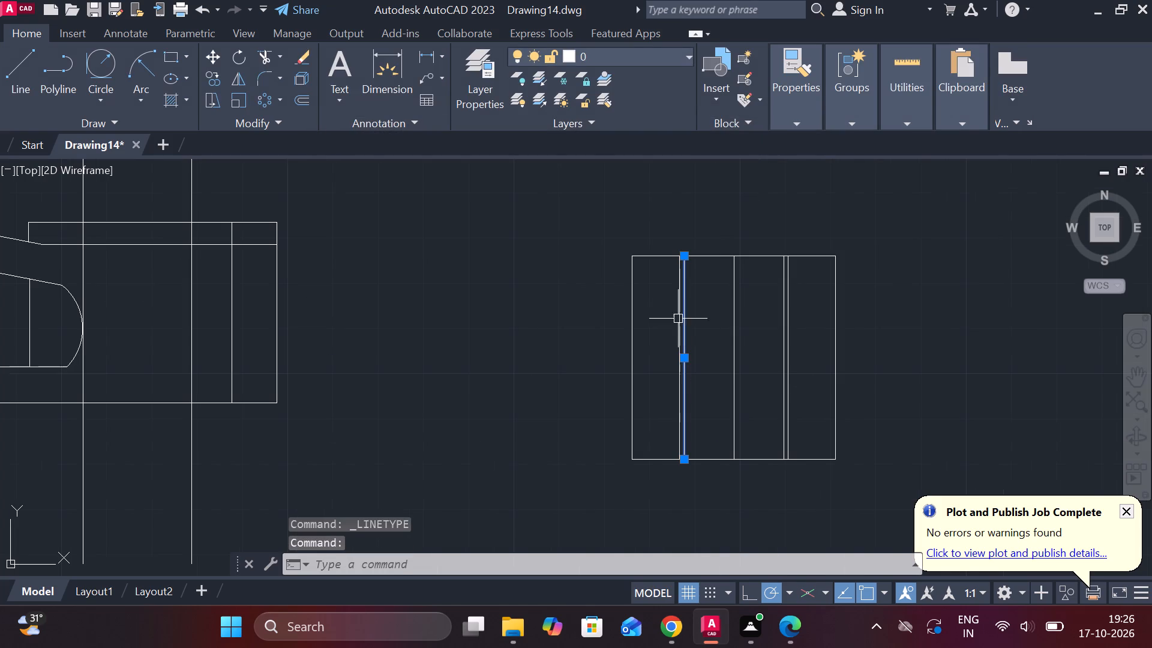
{"action": "left_click", "coordinate": [678, 319]}
{"action": "left_click", "coordinate": [787, 307]}
{"action": "left_click", "coordinate": [787, 308]}
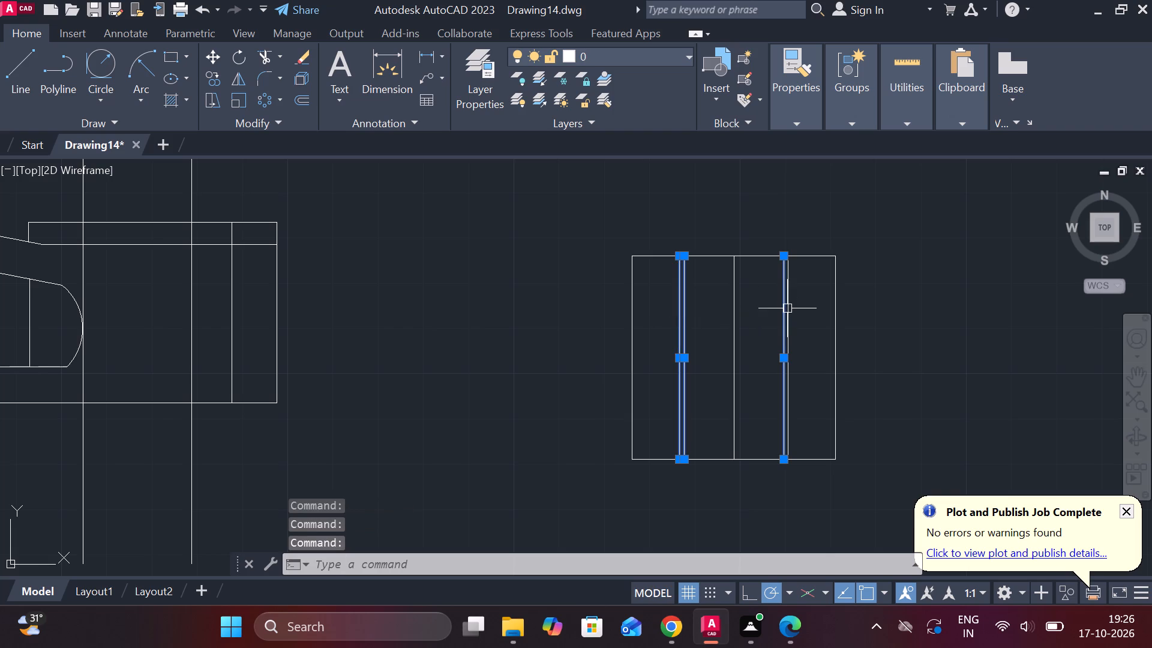
{"action": "left_click", "coordinate": [789, 301]}
{"action": "left_click", "coordinate": [813, 127]}
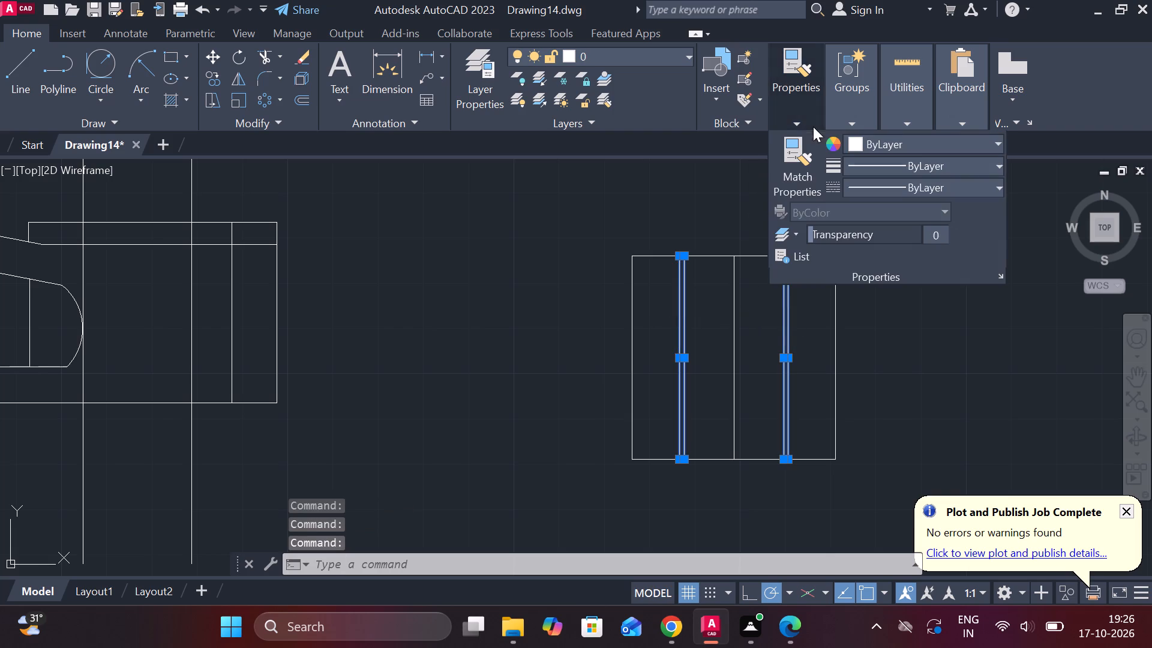
{"action": "left_click", "coordinate": [919, 181]}
{"action": "left_click", "coordinate": [890, 265]}
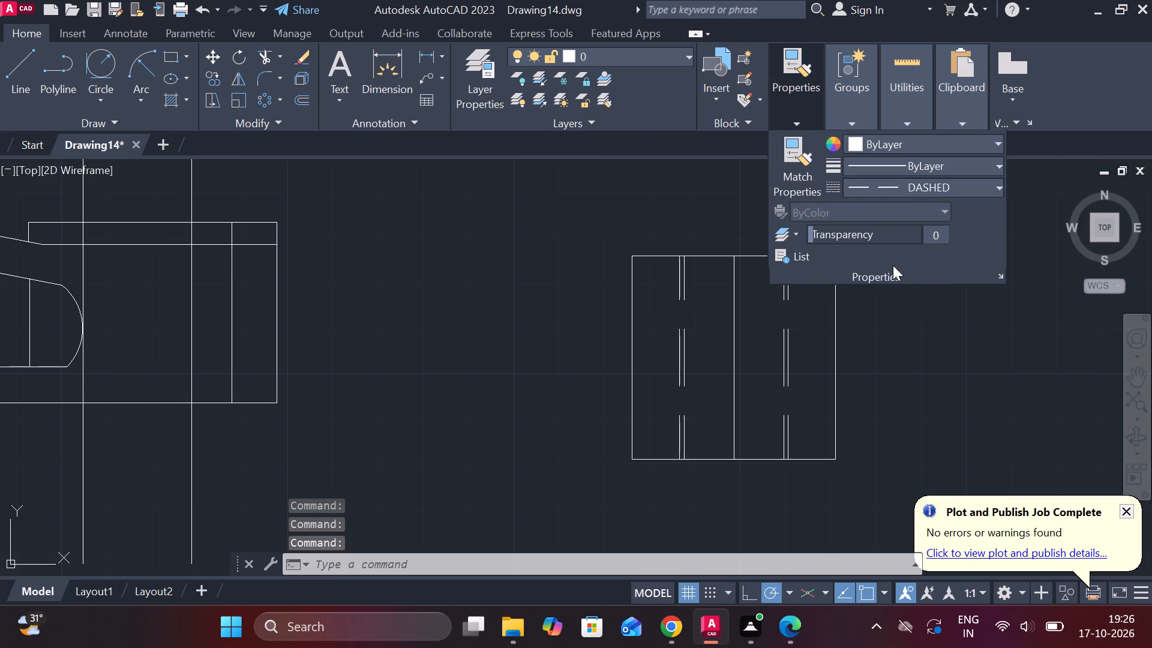
{"action": "key", "text": "Escape"}
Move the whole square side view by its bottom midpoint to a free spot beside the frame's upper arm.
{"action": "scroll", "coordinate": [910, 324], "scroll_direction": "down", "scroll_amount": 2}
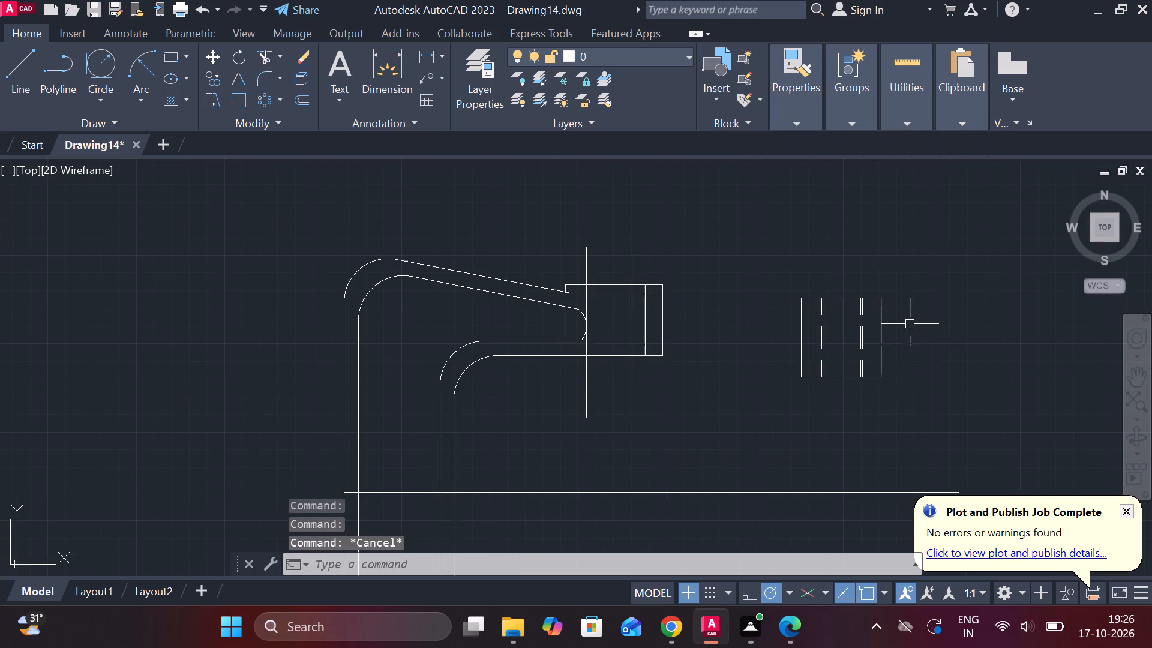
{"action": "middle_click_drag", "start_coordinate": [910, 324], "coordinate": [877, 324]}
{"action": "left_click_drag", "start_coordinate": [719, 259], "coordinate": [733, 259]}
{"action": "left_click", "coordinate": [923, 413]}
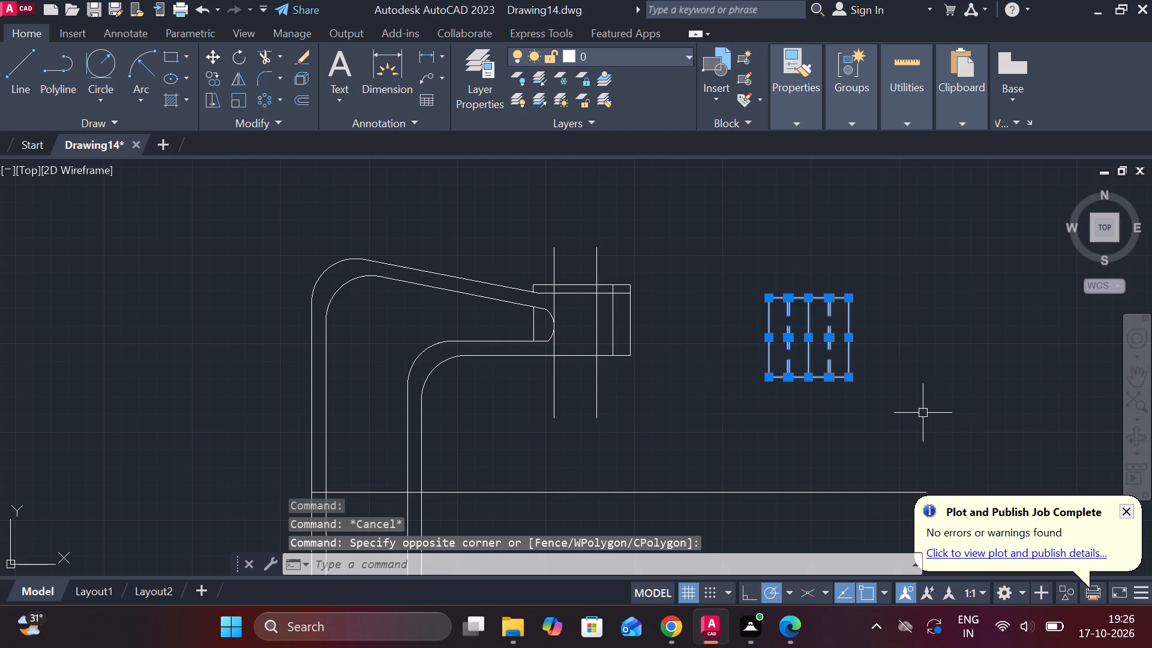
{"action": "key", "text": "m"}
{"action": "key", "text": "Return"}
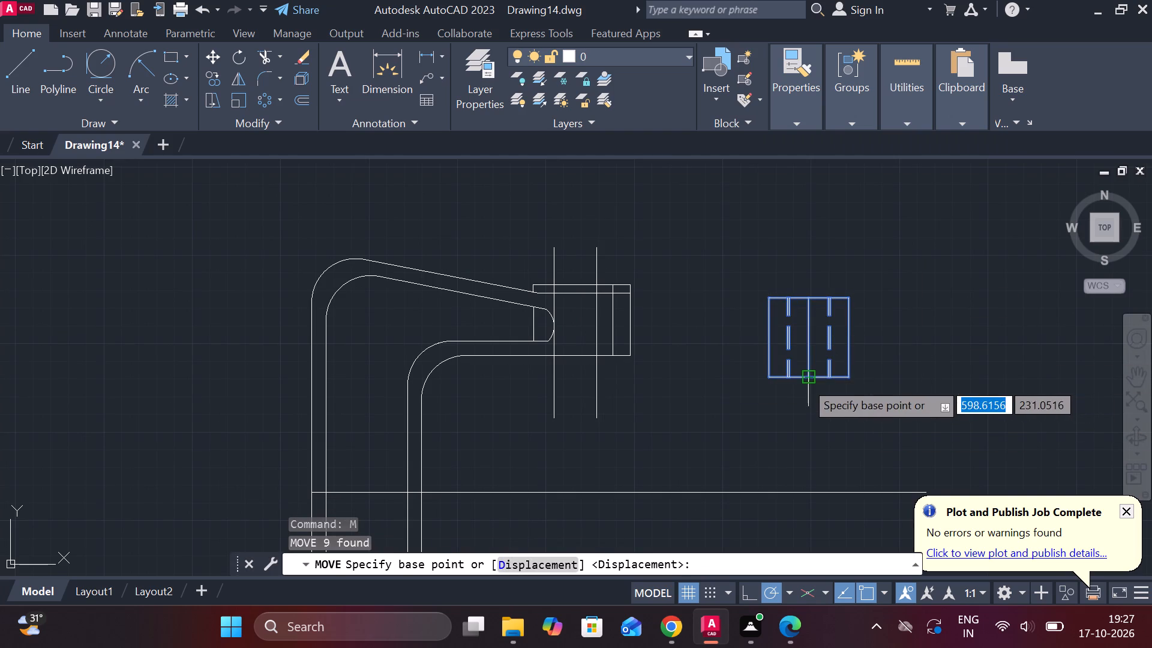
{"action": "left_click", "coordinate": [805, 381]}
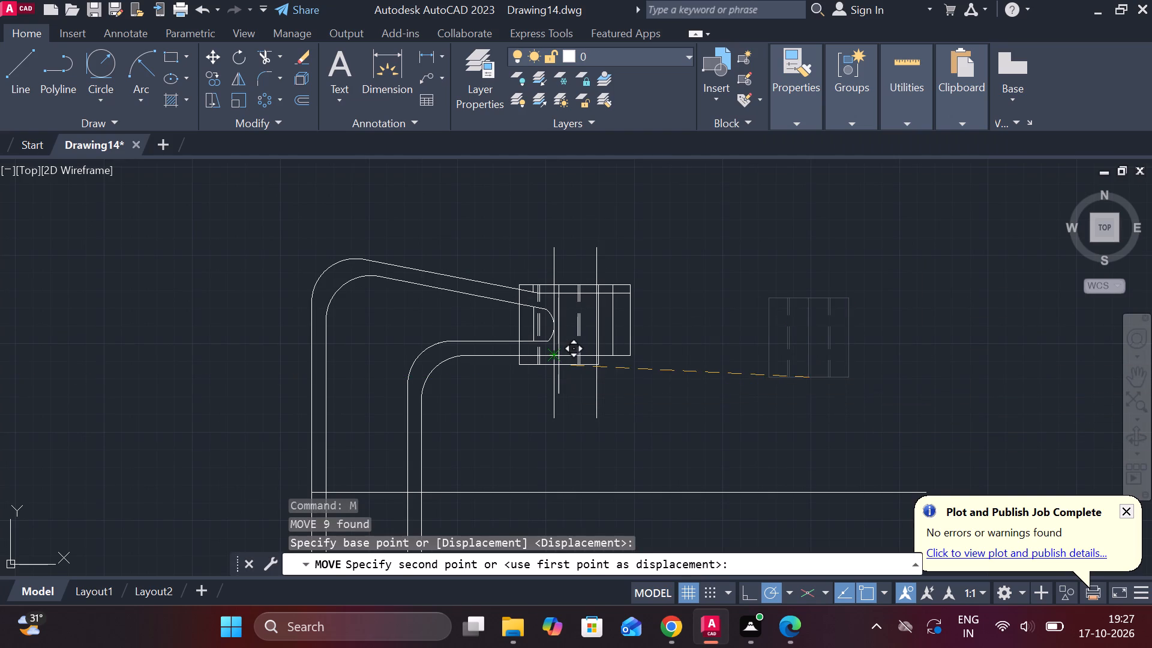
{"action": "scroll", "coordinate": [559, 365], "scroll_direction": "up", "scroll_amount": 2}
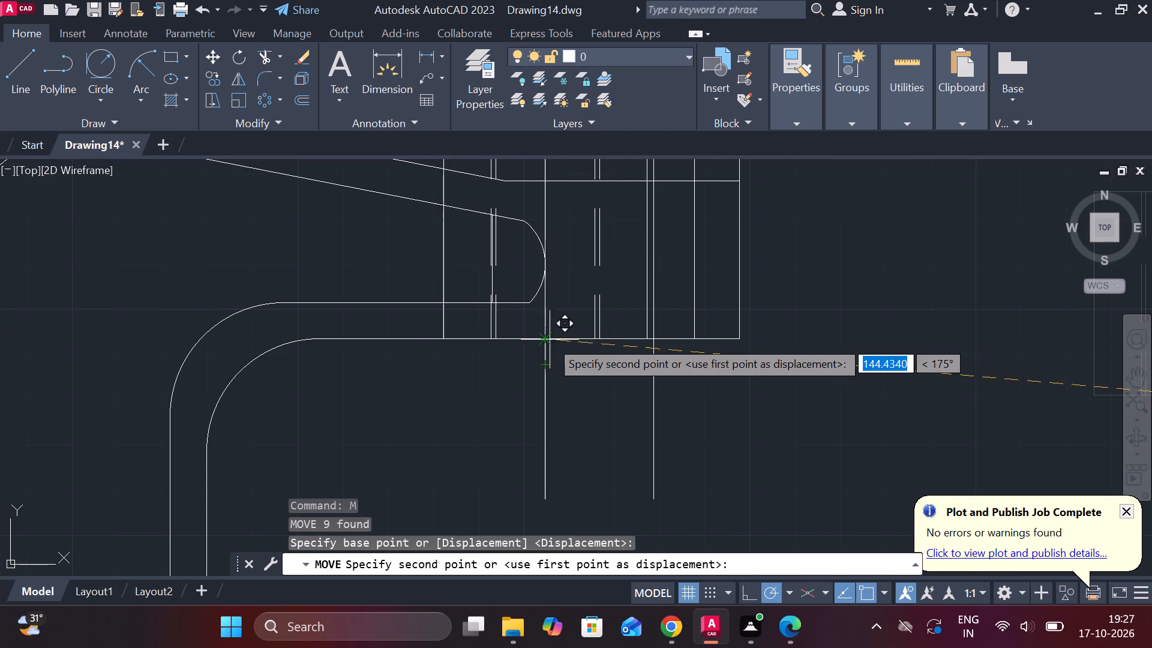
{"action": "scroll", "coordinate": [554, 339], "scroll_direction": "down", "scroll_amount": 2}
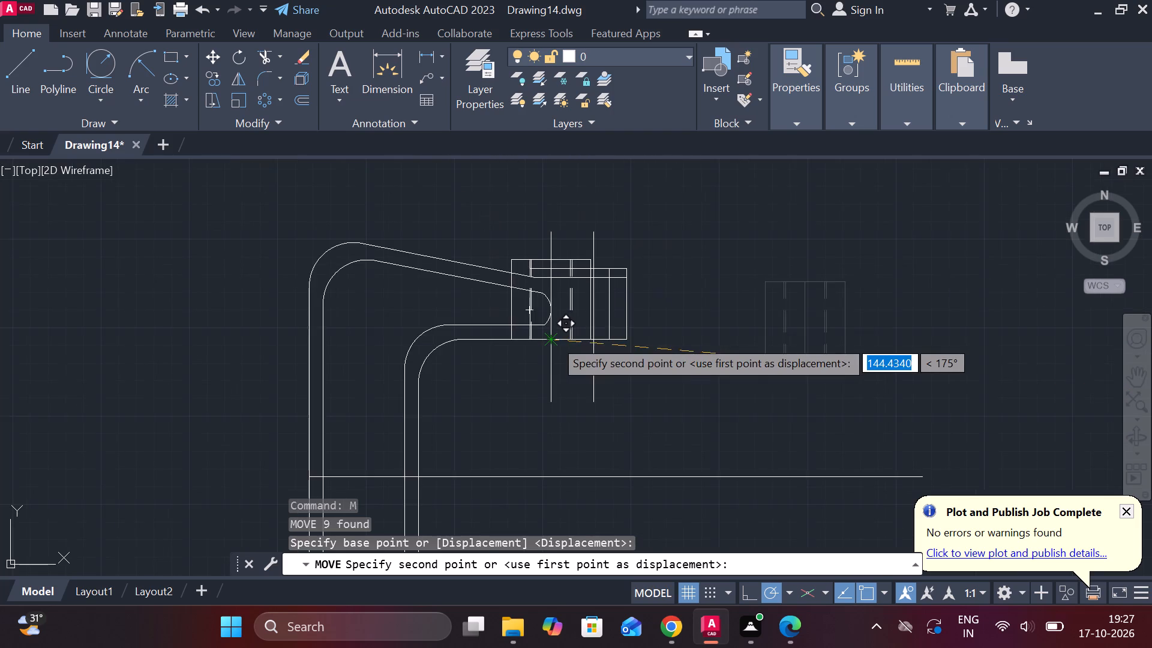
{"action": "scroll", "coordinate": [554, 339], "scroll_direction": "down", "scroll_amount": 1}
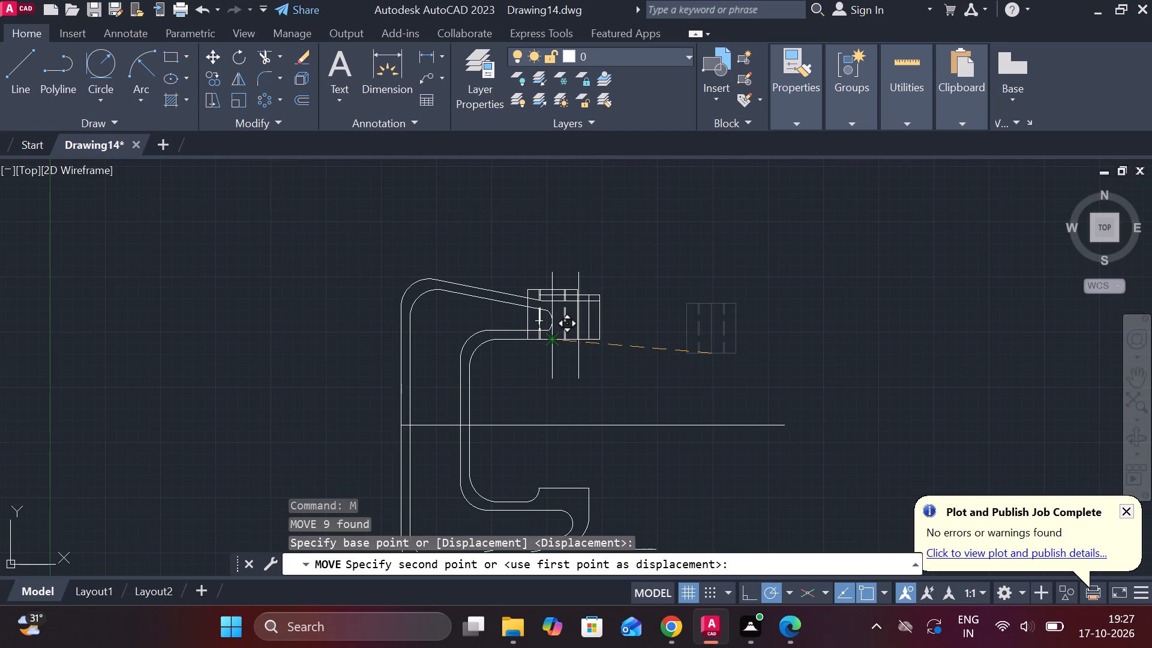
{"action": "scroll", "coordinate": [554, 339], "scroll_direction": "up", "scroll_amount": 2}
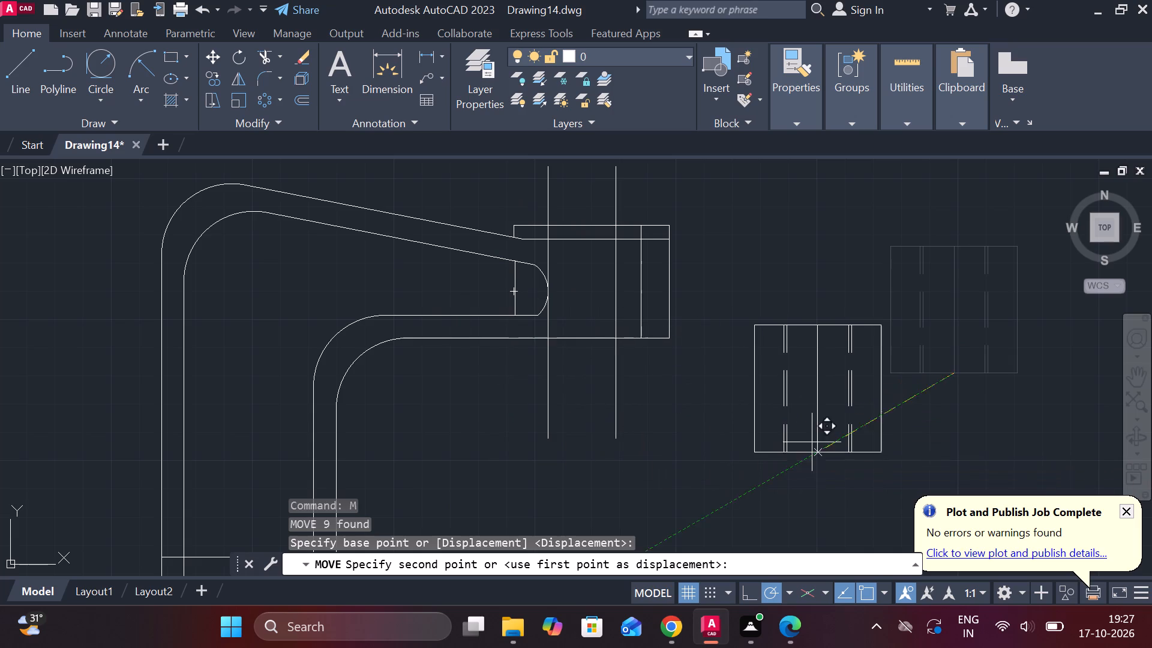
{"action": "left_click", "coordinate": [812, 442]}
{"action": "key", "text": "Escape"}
Erase the old boss outline at the upper arm's end, its short vertical lines, the outer long vertical line and the arm's lower edge.
{"action": "left_click", "coordinate": [559, 195]}
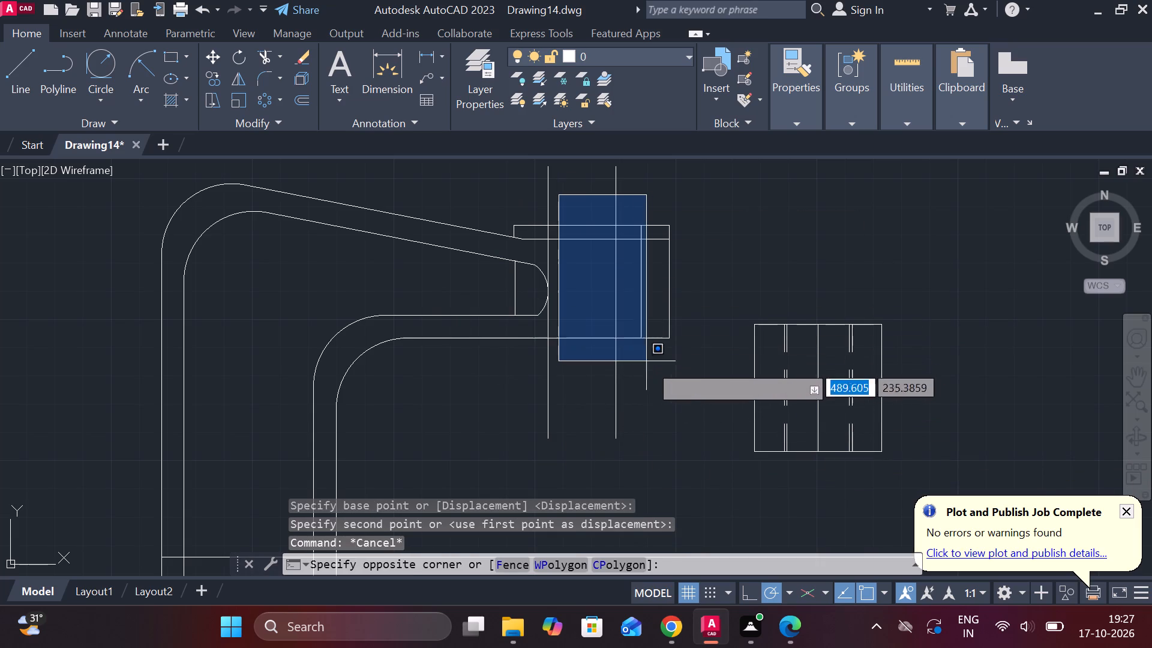
{"action": "left_click", "coordinate": [679, 354]}
{"action": "left_click", "coordinate": [641, 353]}
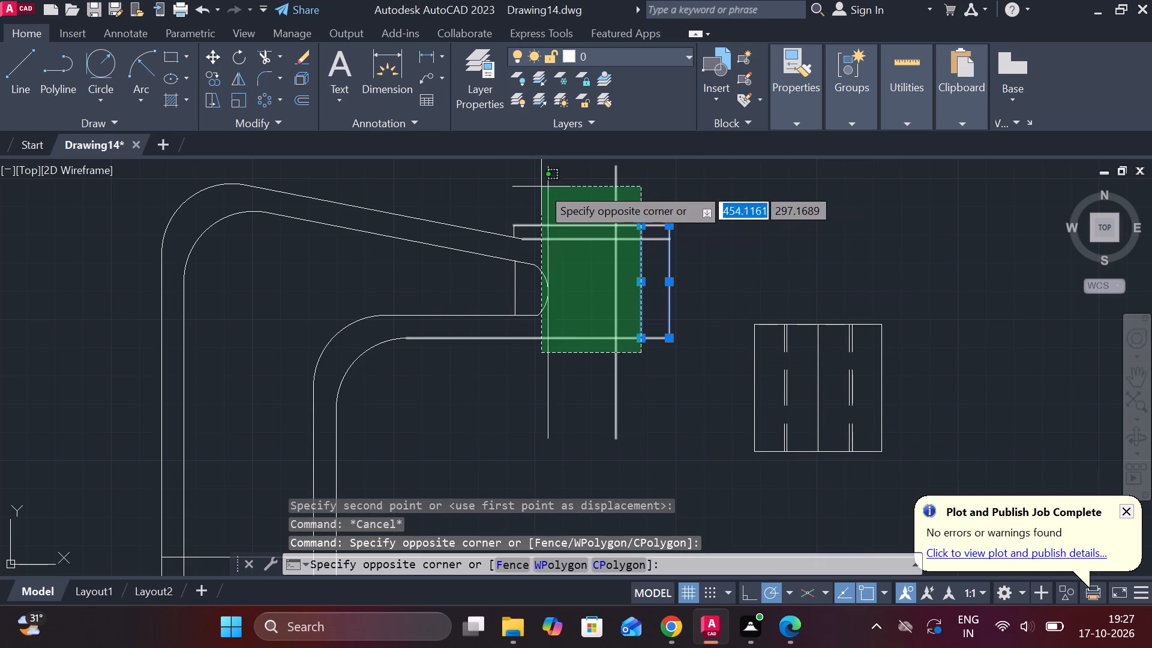
{"action": "left_click", "coordinate": [584, 188]}
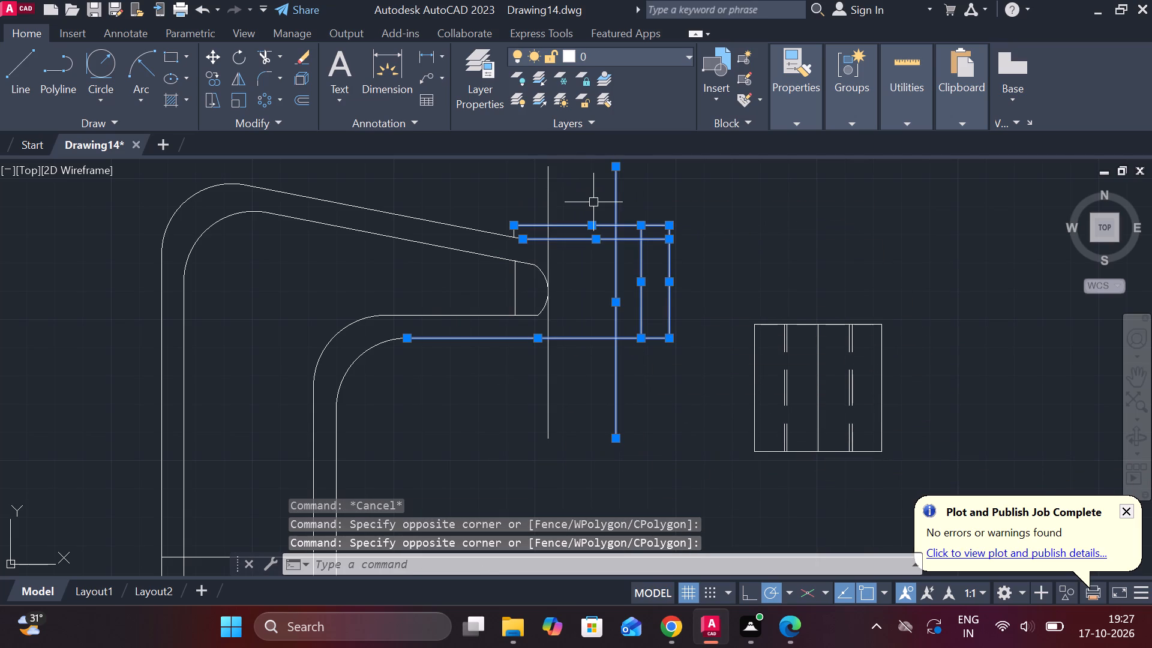
{"action": "type", "text": "E"}
{"action": "key", "text": "space"}
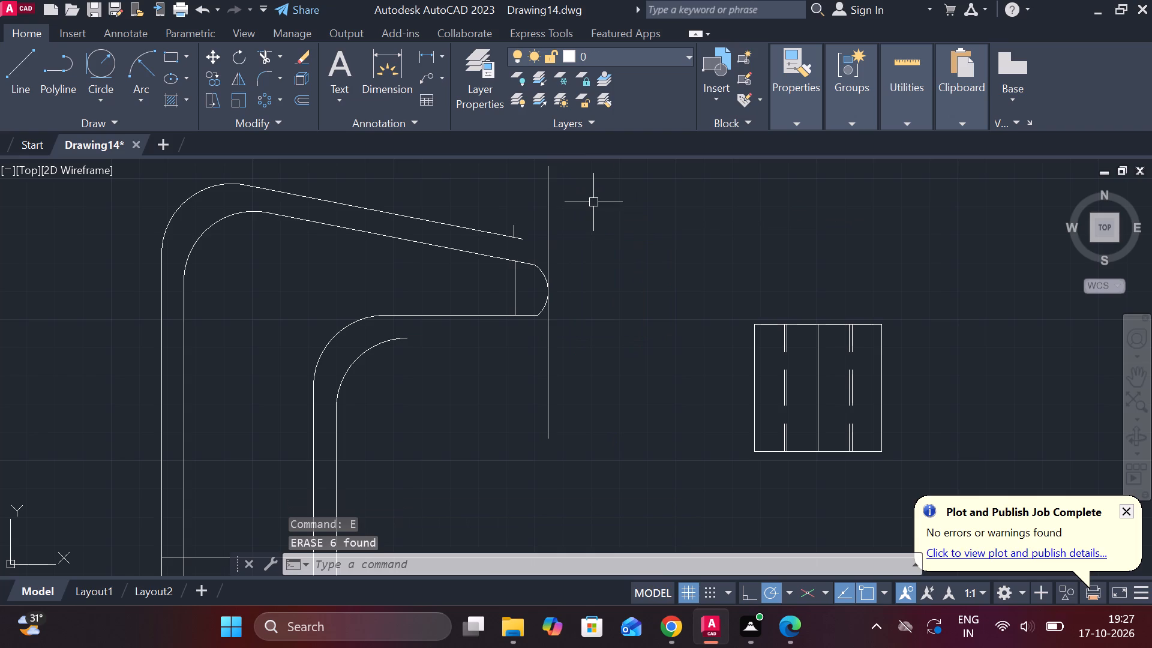
{"action": "left_click", "coordinate": [510, 223]}
{"action": "left_click", "coordinate": [514, 286]}
{"action": "type", "text": "E"}
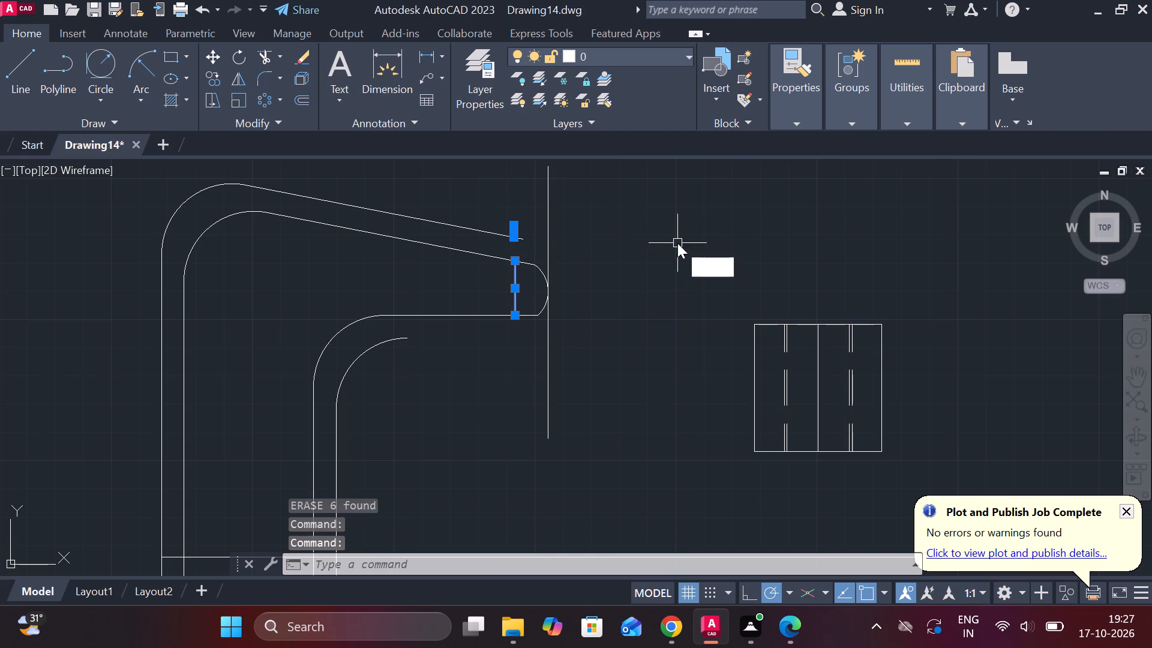
{"action": "key", "text": "space"}
Draw a horizontal line about 78 long from the upper end of the frame's inner fillet arc, past the long vertical line.
{"action": "key", "text": "l"}
{"action": "key", "text": "Return"}
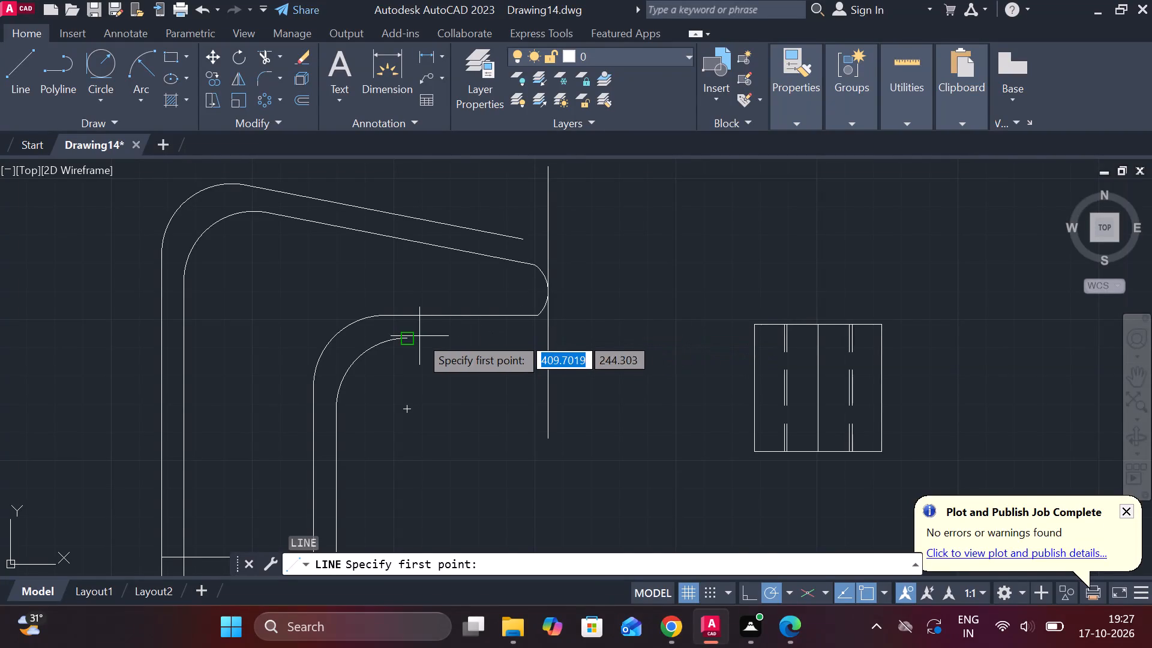
{"action": "left_click", "coordinate": [406, 340]}
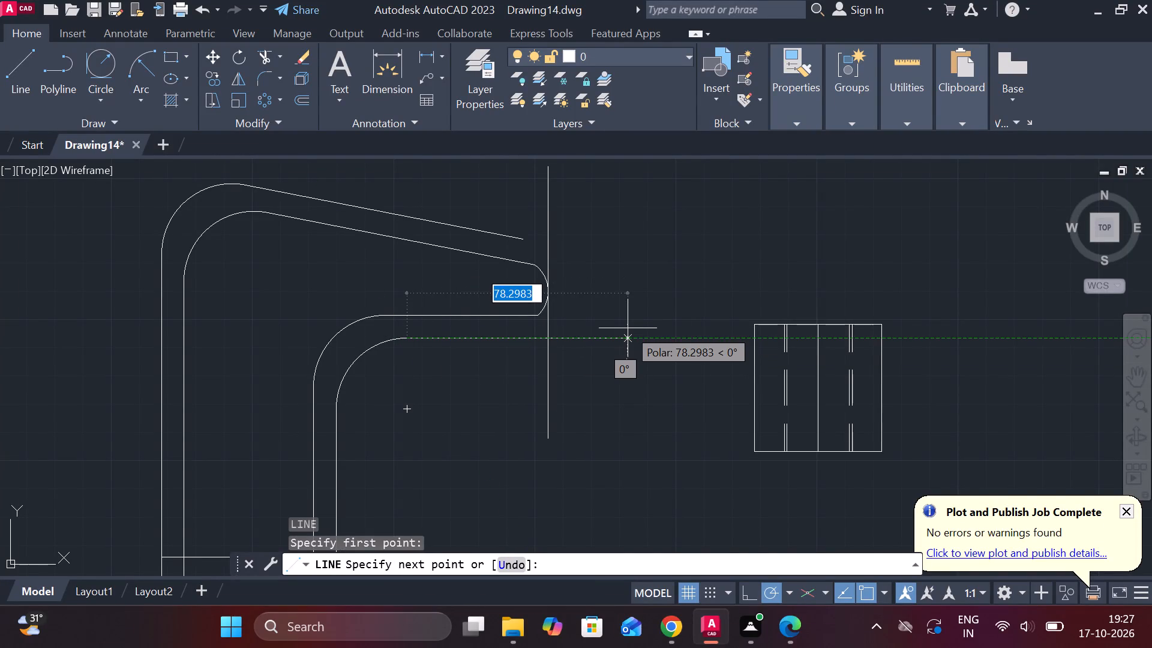
{"action": "left_click", "coordinate": [628, 328]}
{"action": "key", "text": "Escape"}
Move the square side view by its bottom midpoint to where the long vertical line crosses the arm's new lower edge.
{"action": "left_click", "coordinate": [711, 295]}
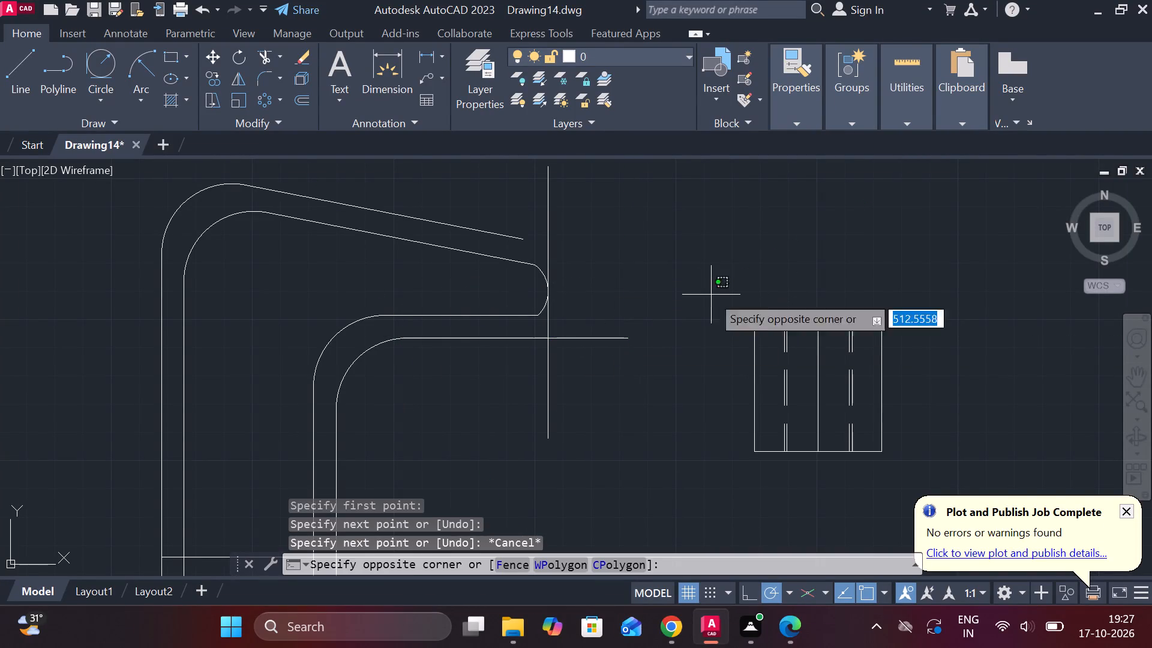
{"action": "left_click", "coordinate": [904, 472]}
{"action": "key", "text": "m"}
{"action": "key", "text": "Return"}
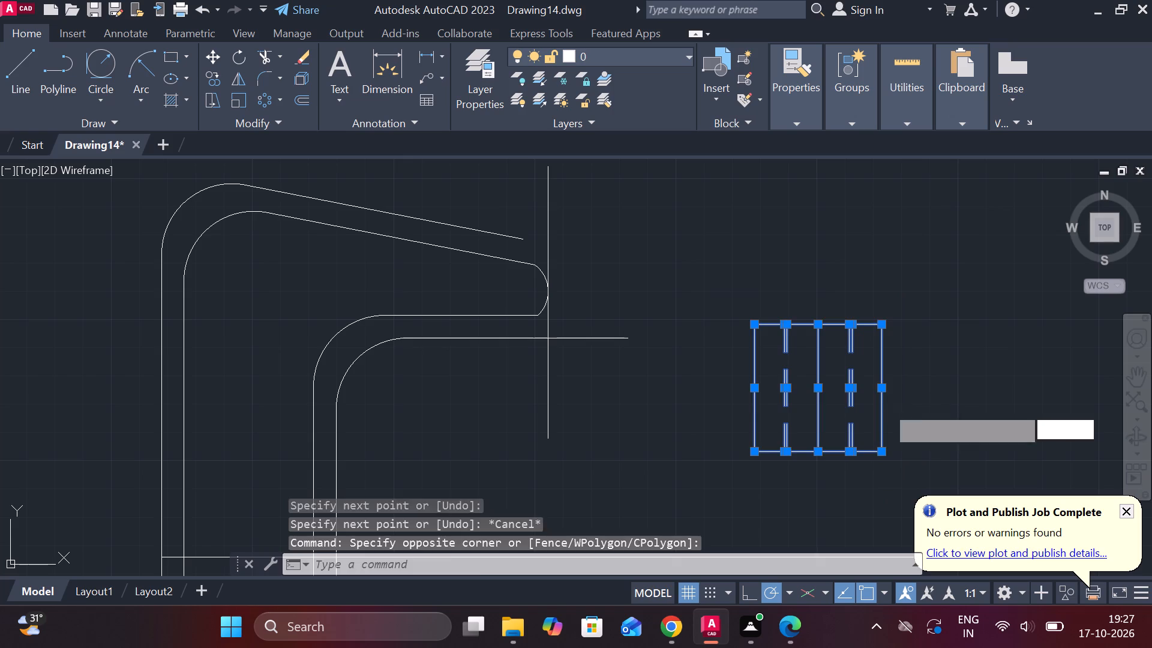
{"action": "left_click", "coordinate": [821, 450]}
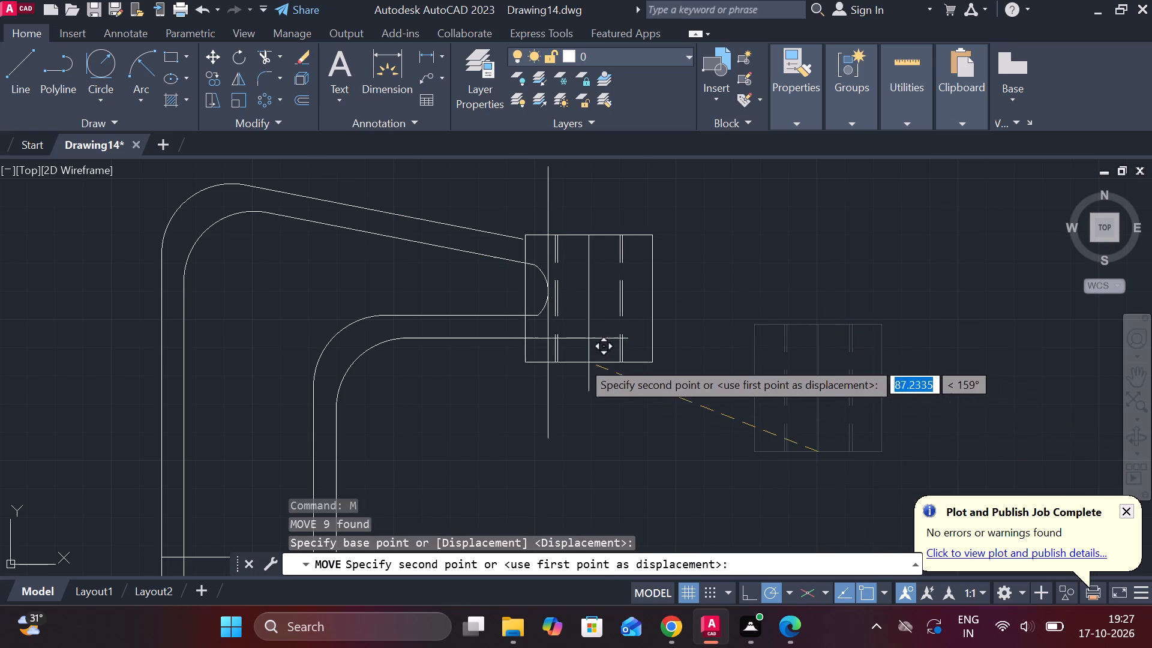
{"action": "left_click", "coordinate": [544, 341]}
Offset the square's top edge by 5 downwards.
{"action": "middle_click_drag", "start_coordinate": [667, 344], "coordinate": [712, 377]}
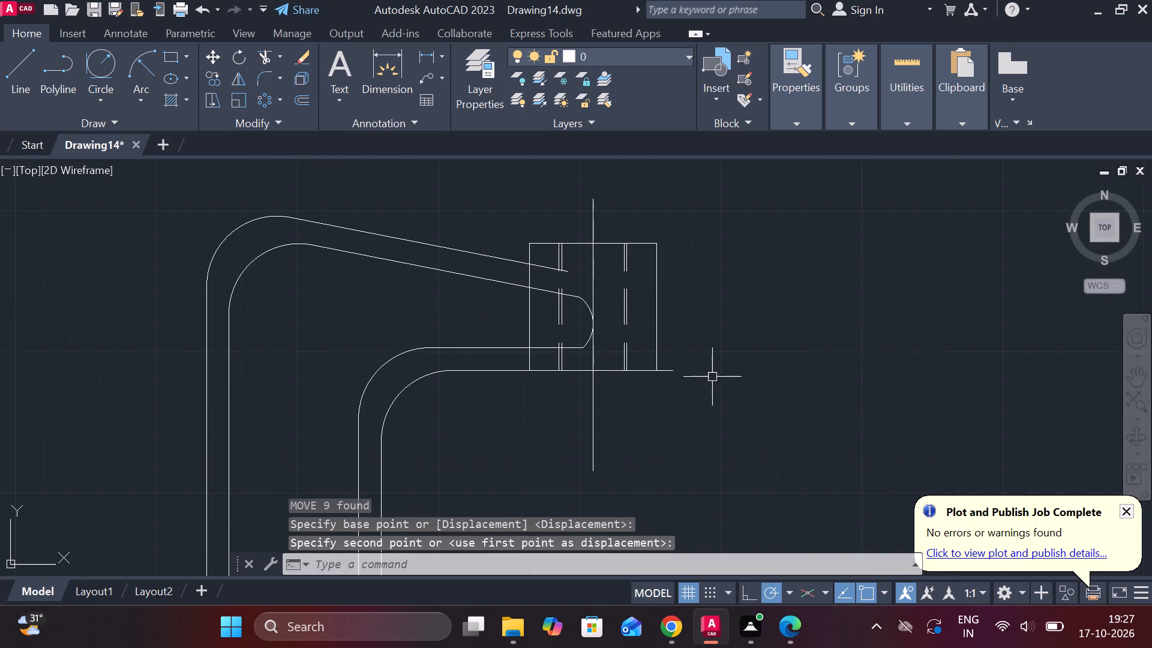
{"action": "middle_click_drag", "start_coordinate": [722, 310], "coordinate": [737, 325]}
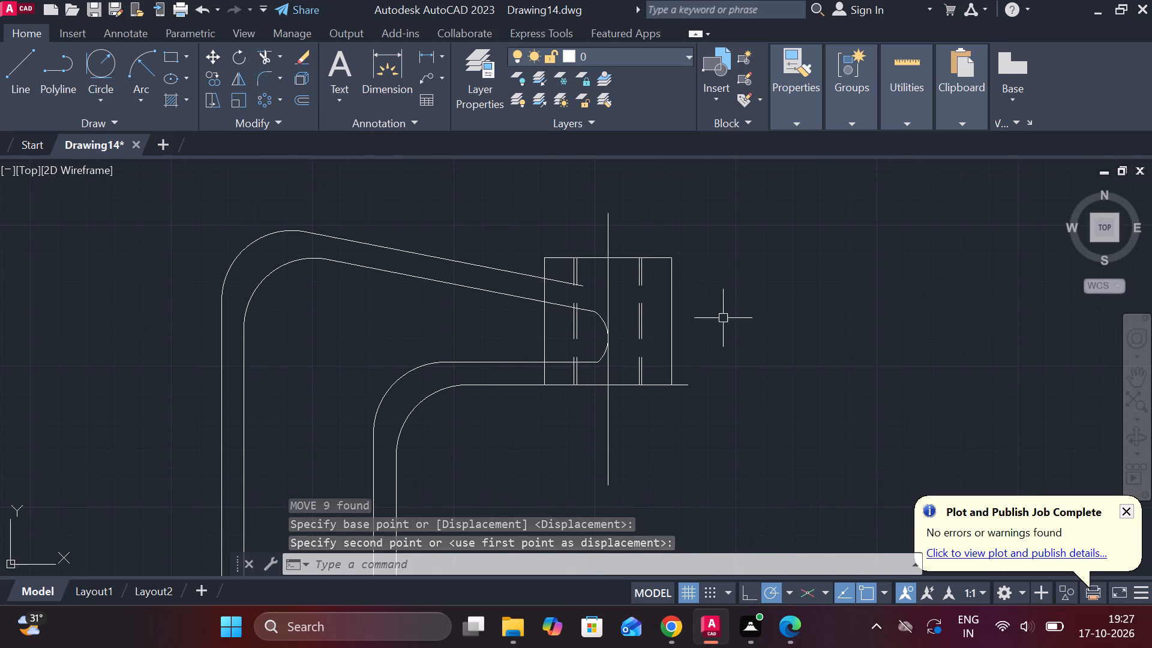
{"action": "scroll", "coordinate": [588, 299], "scroll_direction": "up", "scroll_amount": 2}
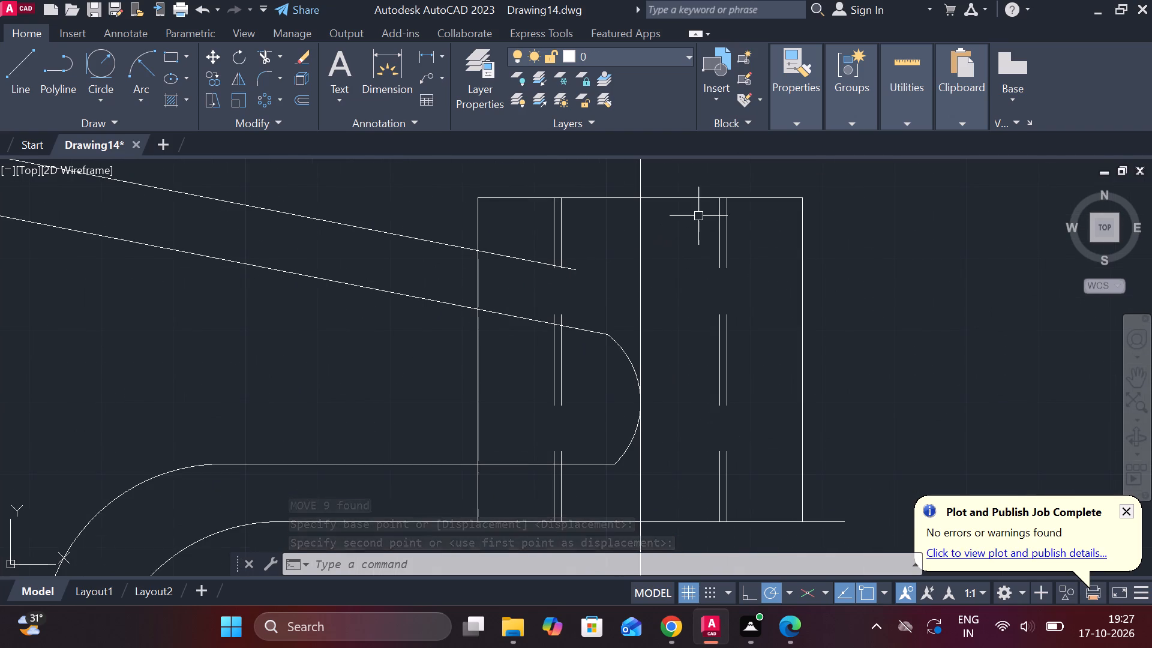
{"action": "left_click", "coordinate": [695, 199]}
{"action": "key", "text": "o"}
{"action": "key", "text": "Return"}
{"action": "key", "text": "Return"}
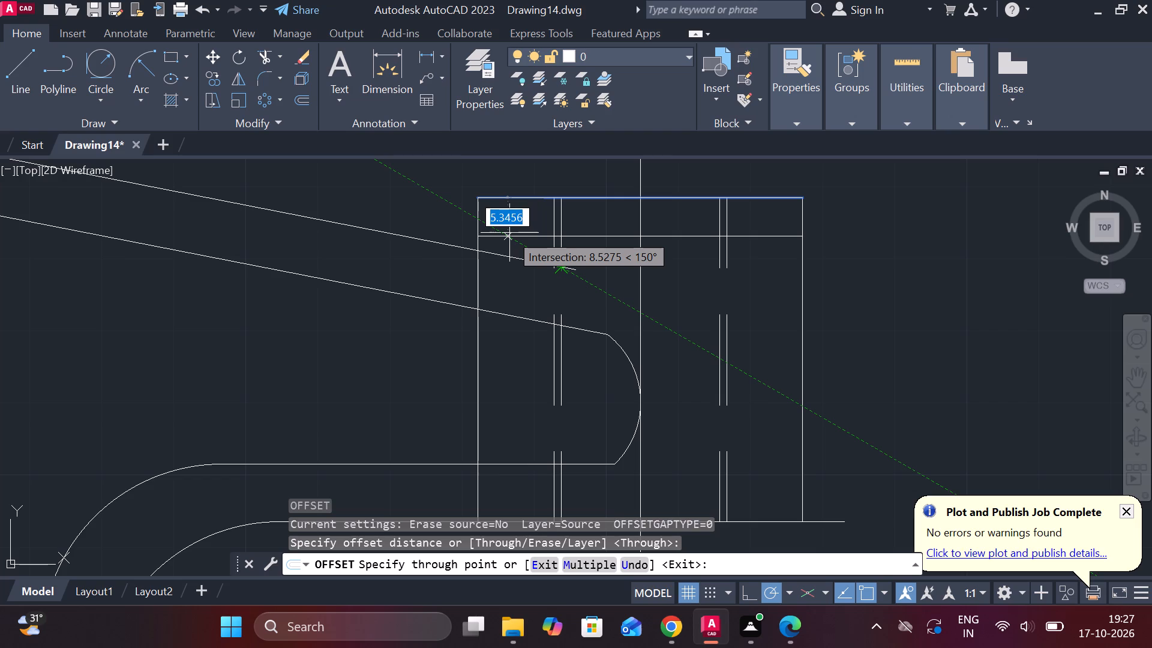
{"action": "key", "text": "5"}
{"action": "key", "text": "Return"}
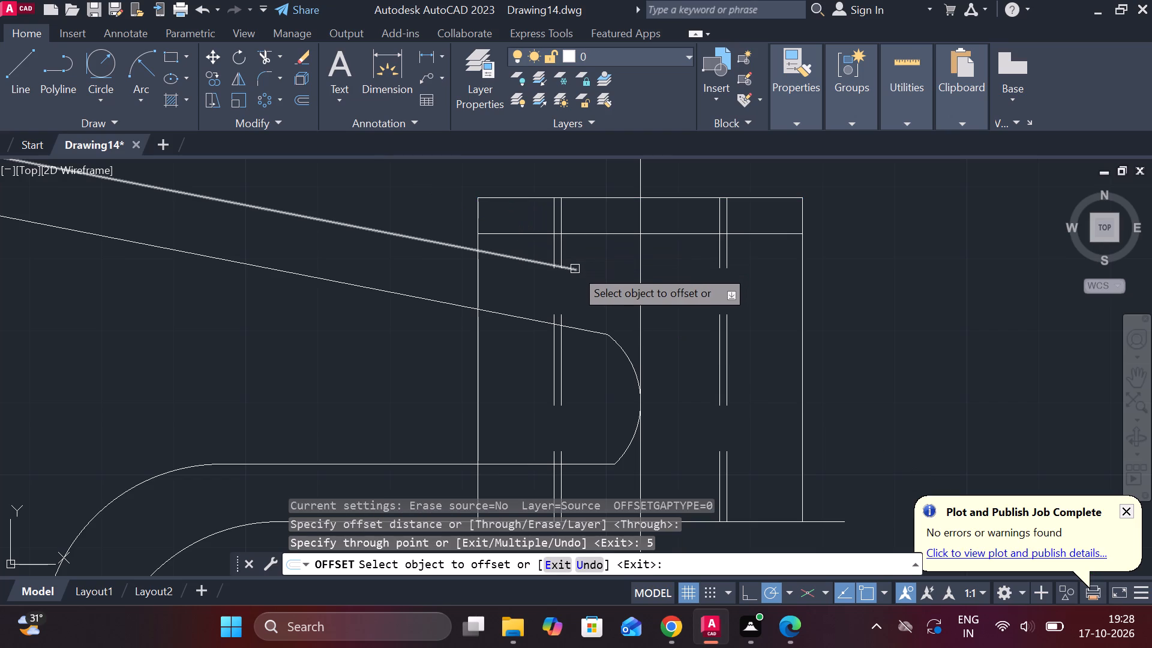
{"action": "key", "text": "Escape"}
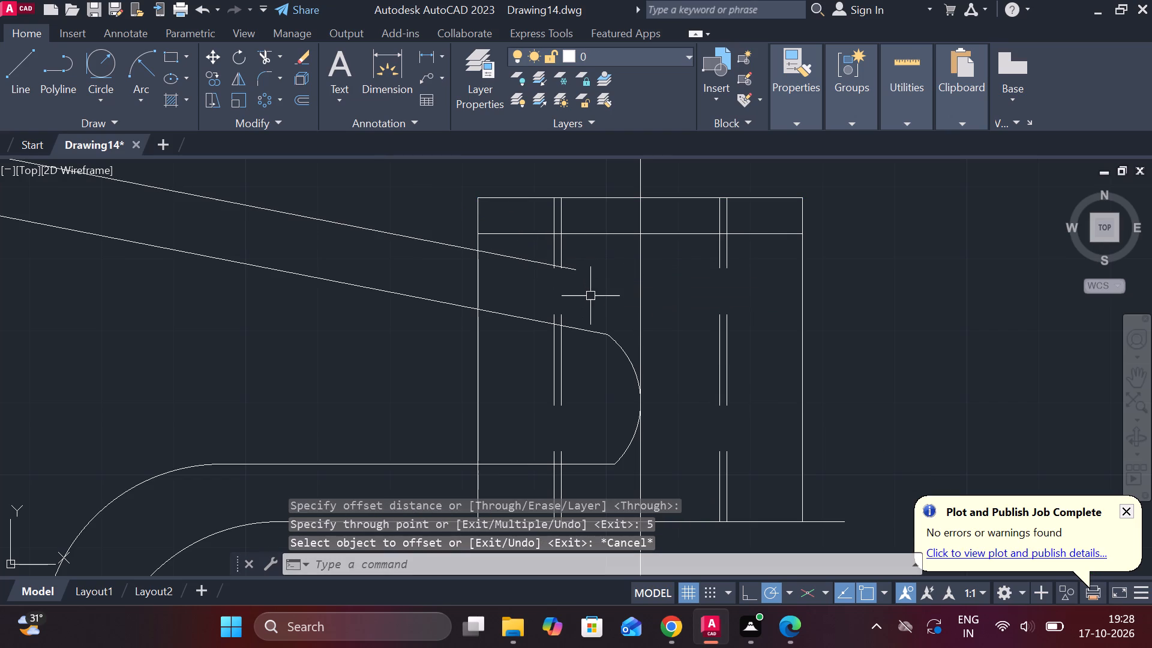
Trim the sloped upper arm line inside the square, its leftover piece between the dashed lines, and the lower edge's overhang beyond the square.
{"action": "type", "text": "TR"}
{"action": "key", "text": "space"}
{"action": "left_click", "coordinate": [577, 272]}
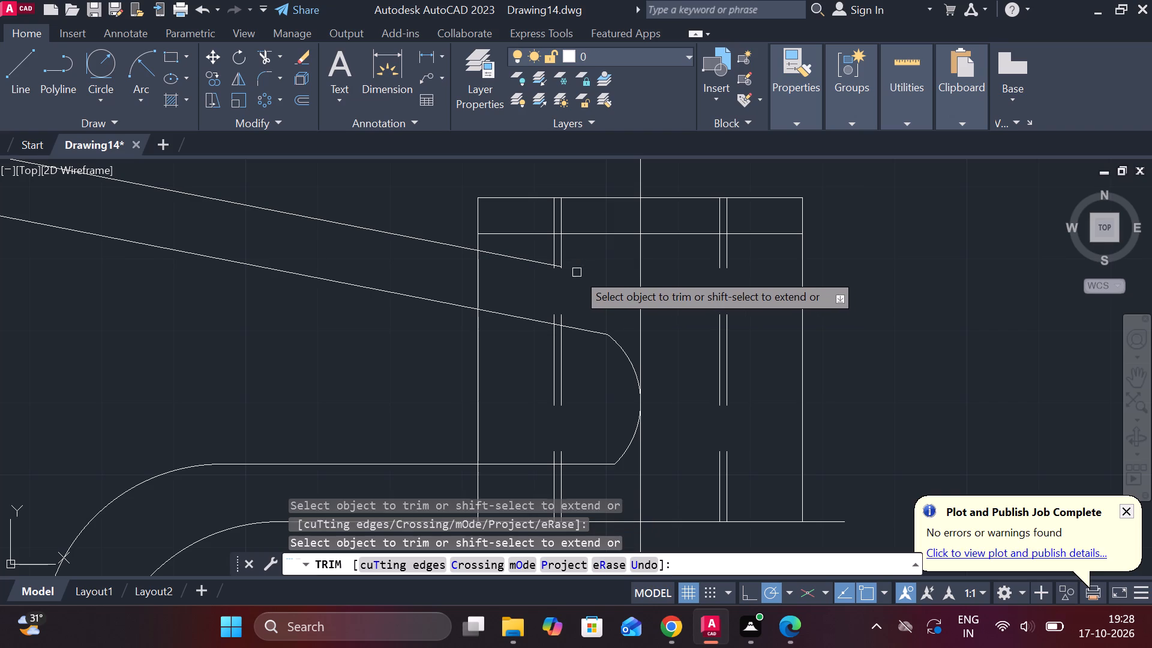
{"action": "left_click", "coordinate": [545, 268]}
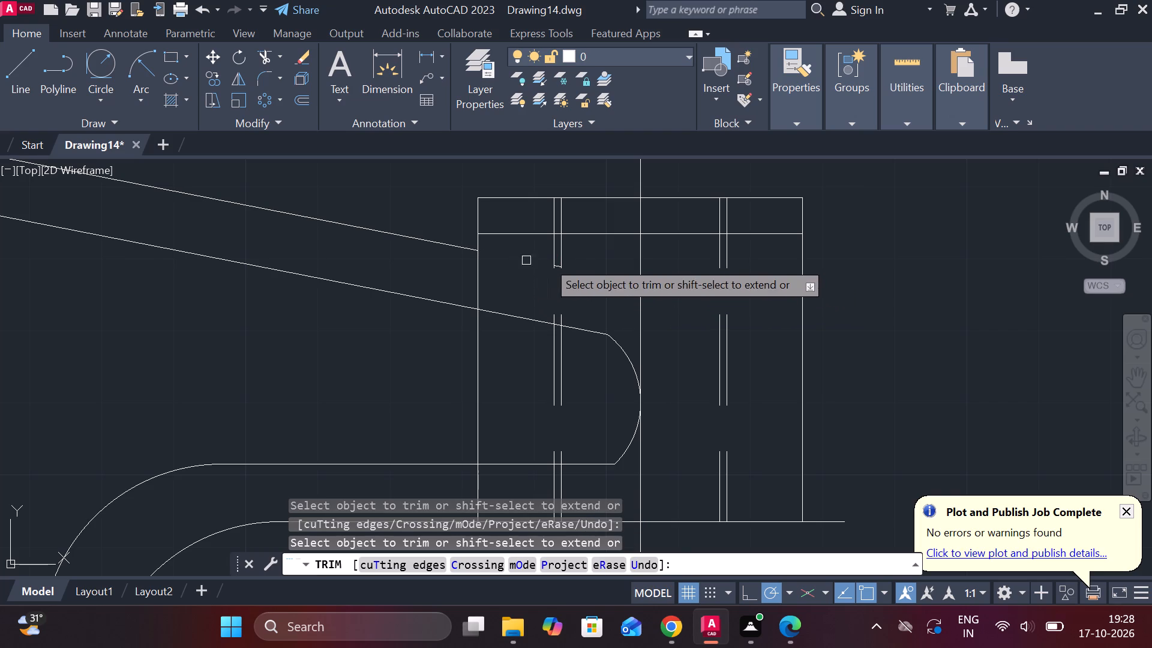
{"action": "scroll", "coordinate": [547, 260], "scroll_direction": "up", "scroll_amount": 3}
{"action": "left_click", "coordinate": [581, 281]}
{"action": "scroll", "coordinate": [562, 307], "scroll_direction": "down", "scroll_amount": 3}
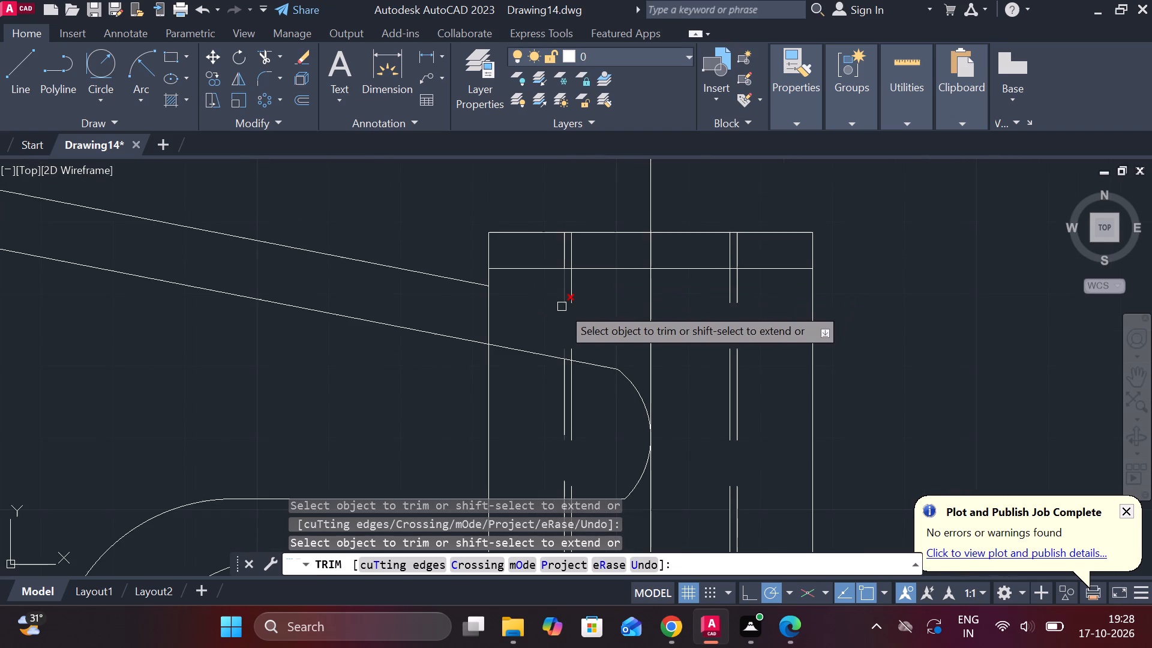
{"action": "scroll", "coordinate": [709, 298], "scroll_direction": "down", "scroll_amount": 3}
{"action": "middle_click_drag", "start_coordinate": [815, 317], "coordinate": [772, 296]}
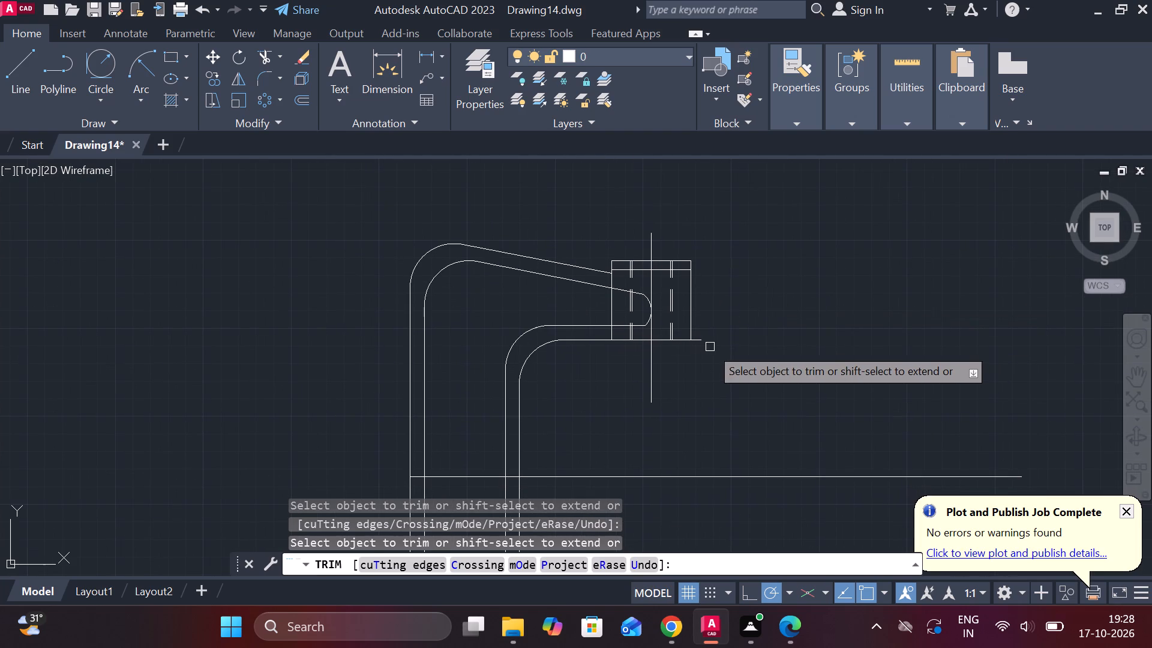
{"action": "left_click", "coordinate": [703, 344]}
{"action": "scroll", "coordinate": [725, 361], "scroll_direction": "down", "scroll_amount": 2}
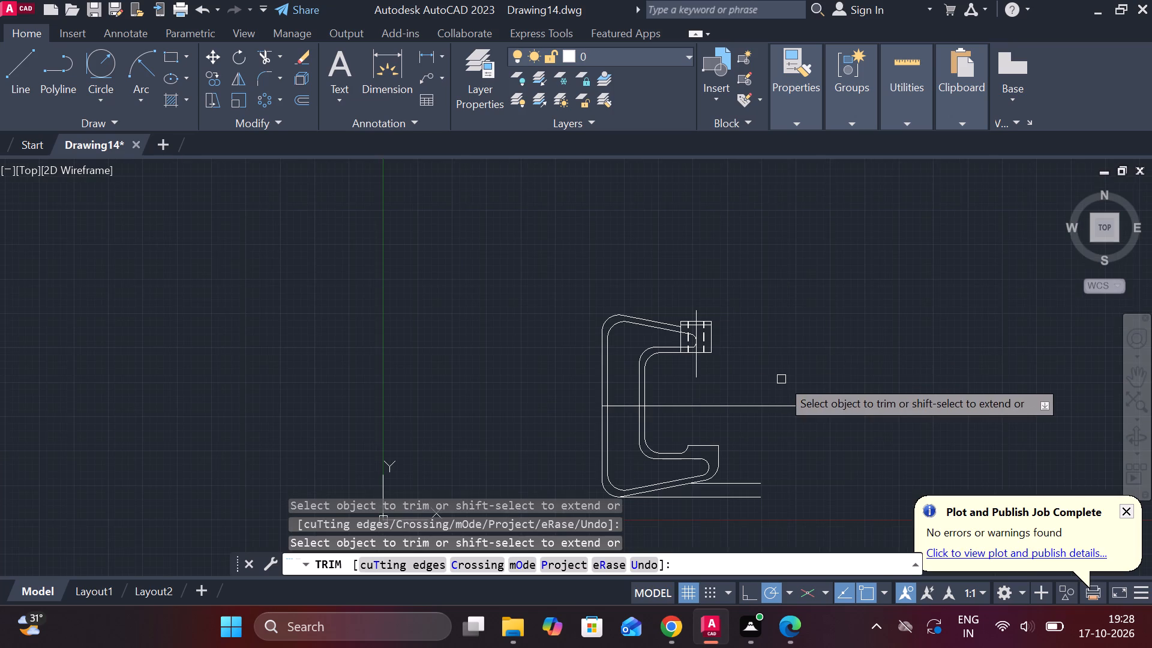
{"action": "middle_click_drag", "start_coordinate": [781, 379], "coordinate": [743, 350]}
{"action": "scroll", "coordinate": [707, 352], "scroll_direction": "up", "scroll_amount": 1}
{"action": "key", "text": "Escape"}
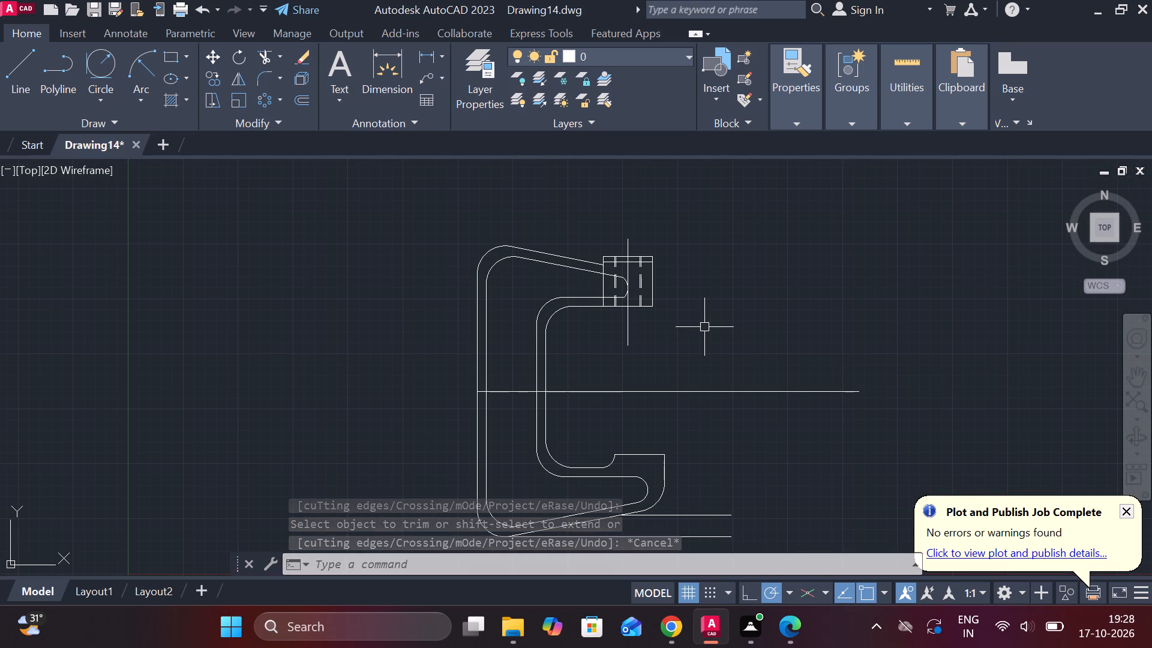
{"action": "middle_click_drag", "start_coordinate": [697, 328], "coordinate": [740, 241]}
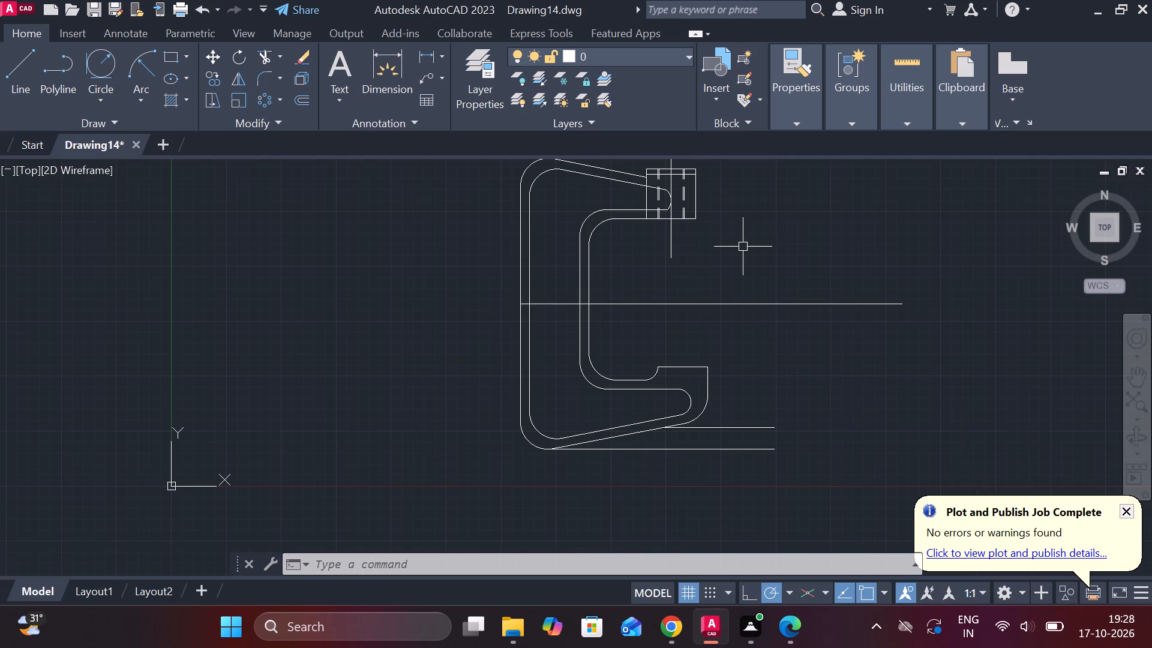
Offset the long horizontal line through the frame's spine by 4 above and 4 below.
{"action": "middle_click_drag", "start_coordinate": [735, 368], "coordinate": [739, 400]}
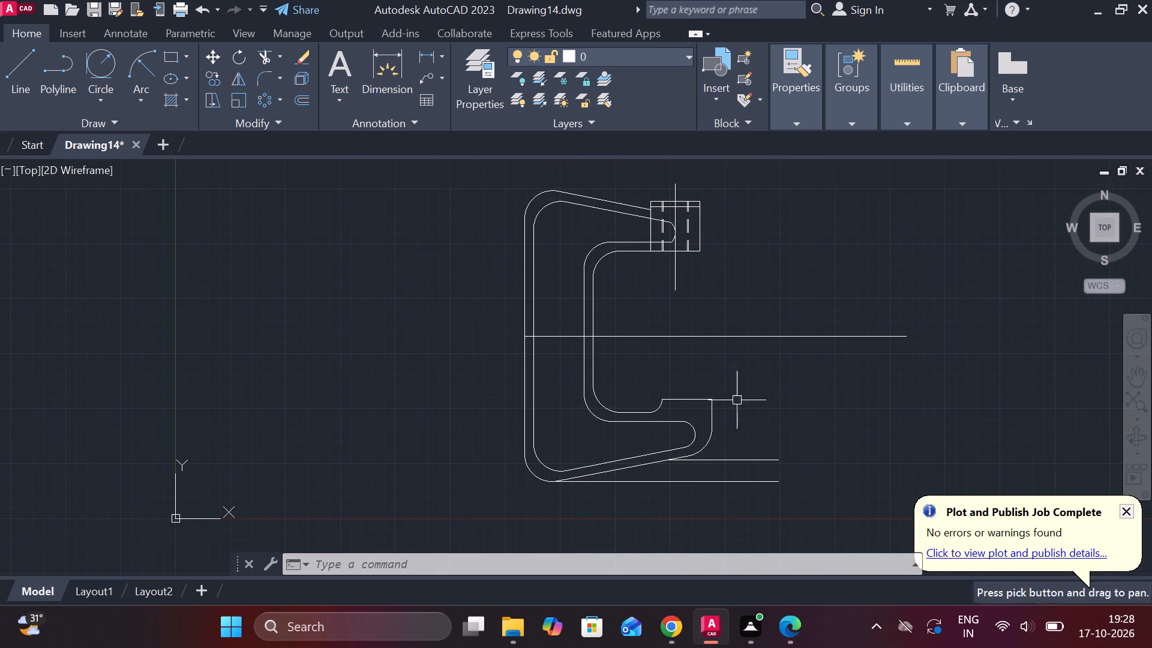
{"action": "scroll", "coordinate": [604, 332], "scroll_direction": "up", "scroll_amount": 2}
{"action": "left_click", "coordinate": [605, 346]}
{"action": "key", "text": "o"}
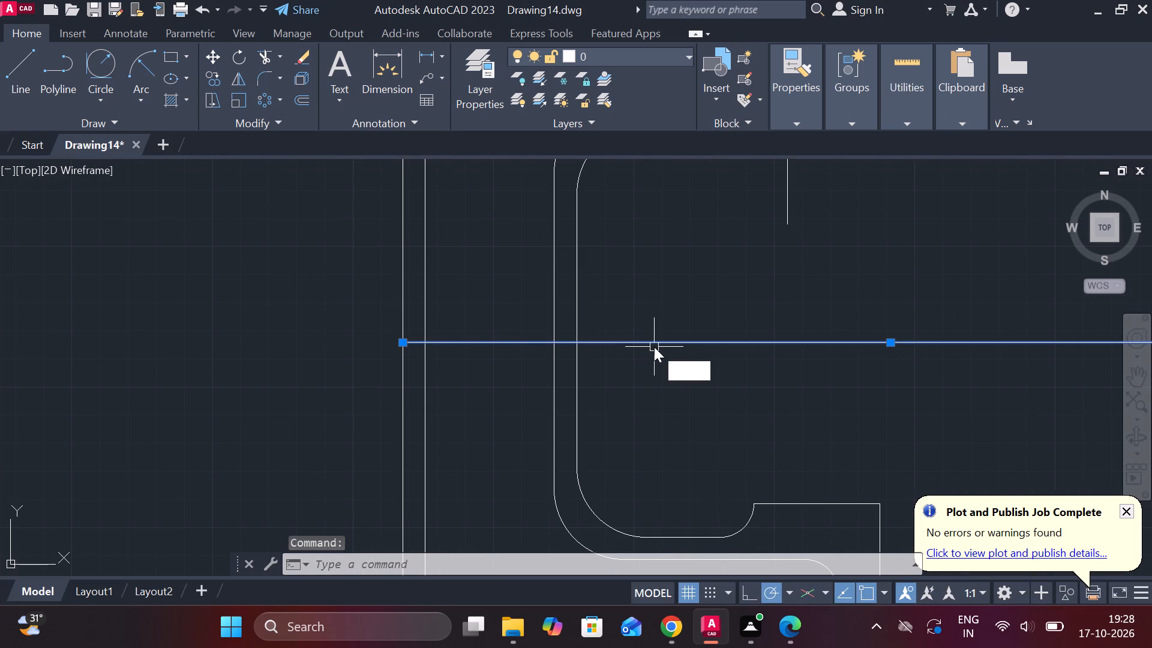
{"action": "key", "text": "Return"}
{"action": "key", "text": "Return"}
{"action": "type", "text": "4"}
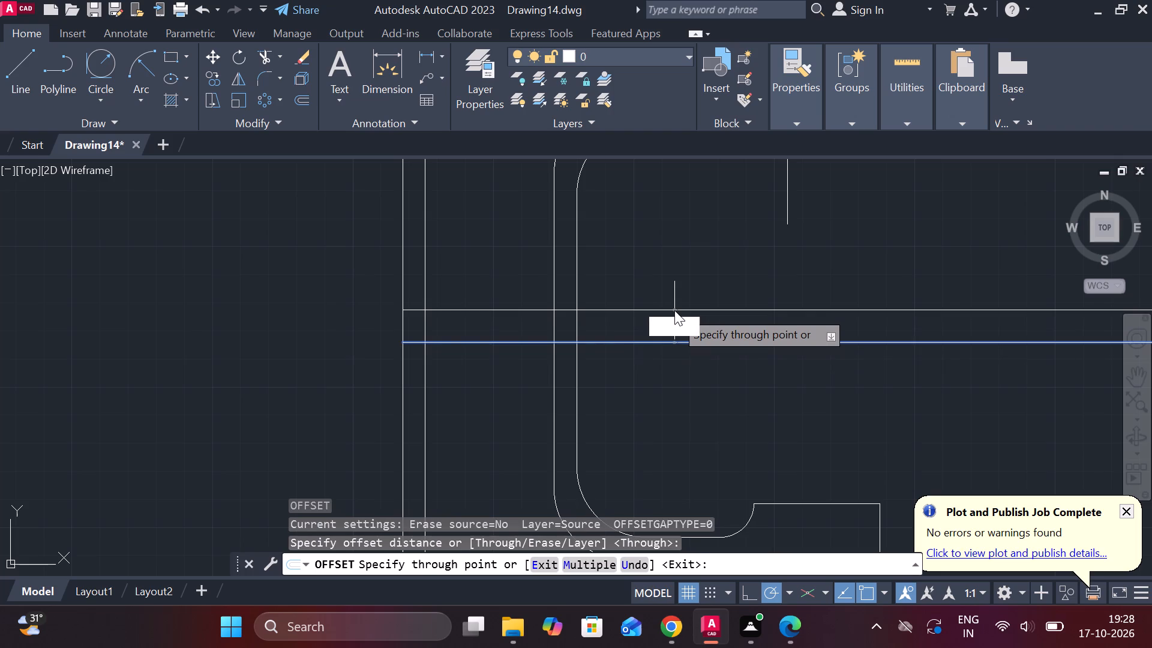
{"action": "key", "text": "space"}
{"action": "left_click", "coordinate": [671, 343]}
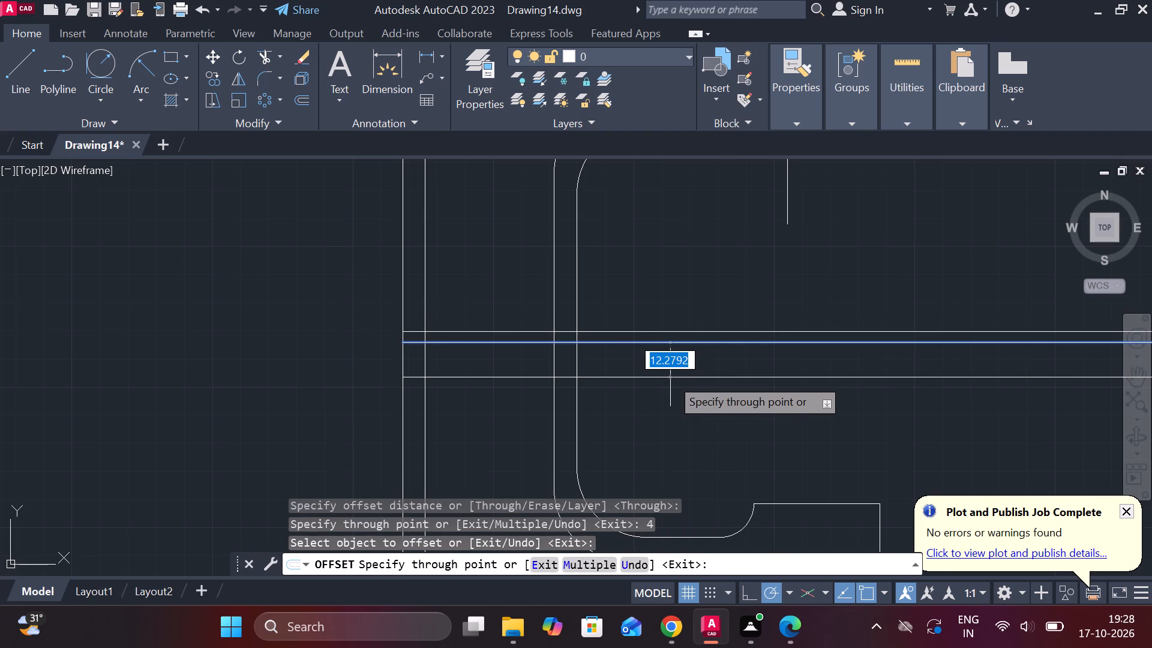
{"action": "type", "text": "4"}
{"action": "key", "text": "space"}
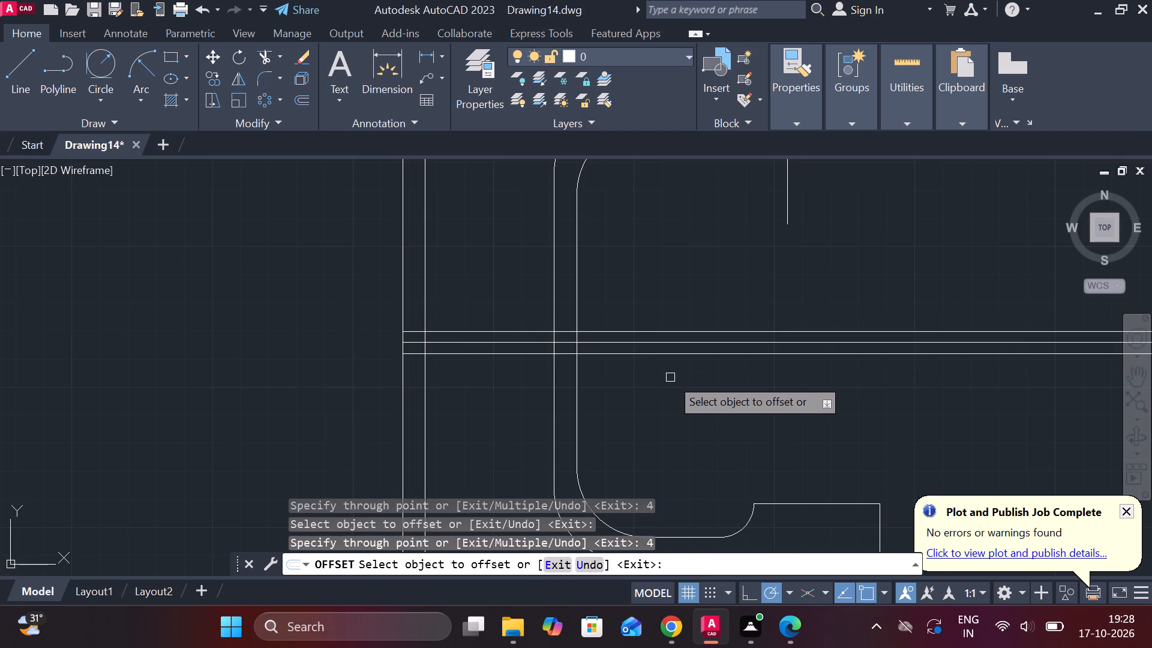
{"action": "key", "text": "Escape"}
Trim the three horizontal lines' overhang beyond the spine's edge on the clamp's open side.
{"action": "type", "text": "TR"}
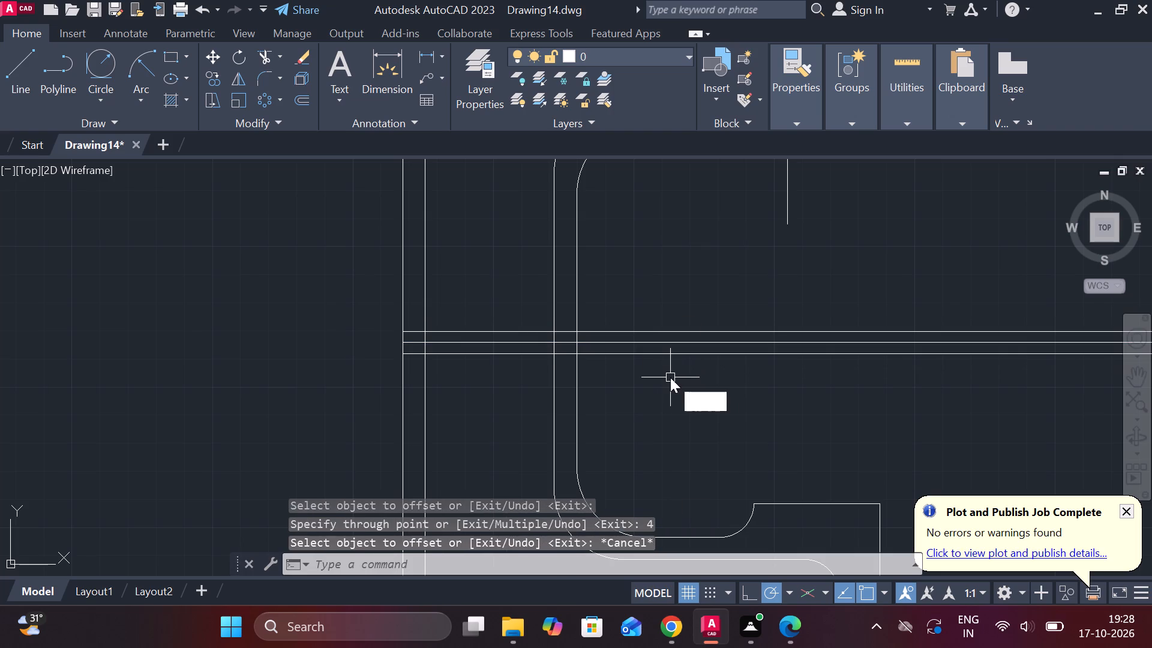
{"action": "key", "text": "space"}
{"action": "left_click_drag", "start_coordinate": [683, 266], "coordinate": [687, 393]}
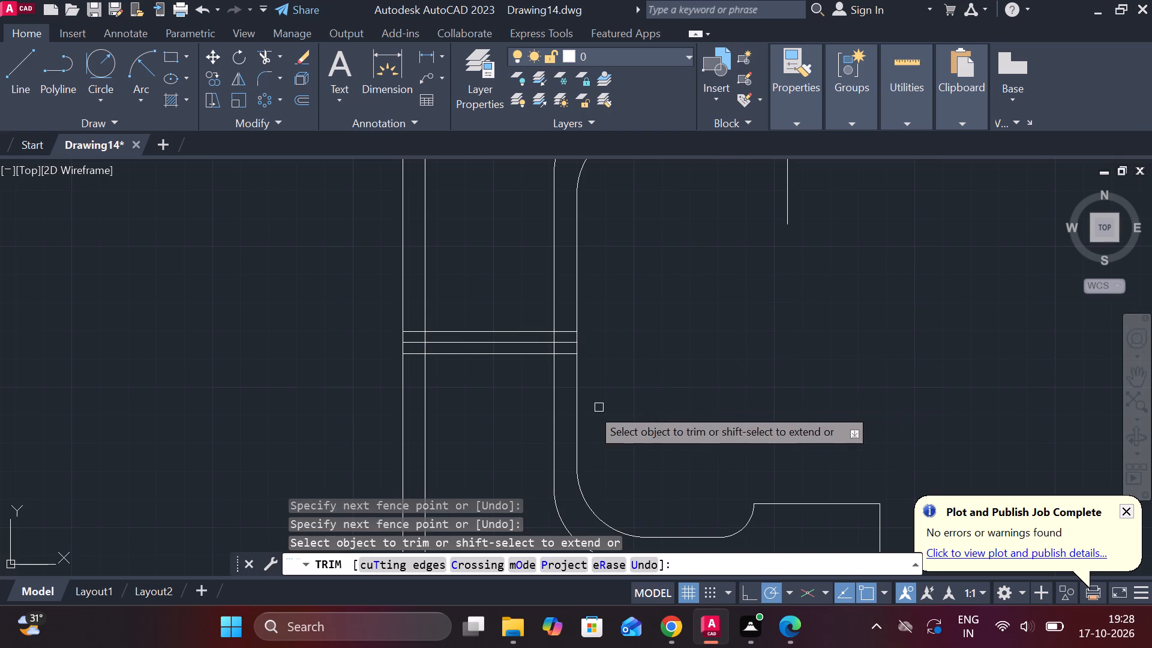
Trim away the middle horizontal line, the two rib lines' ends inside the spine's edge strips, and the inner vertical lines between them.
{"action": "left_click", "coordinate": [476, 341]}
{"action": "scroll", "coordinate": [463, 343], "scroll_direction": "up", "scroll_amount": 1}
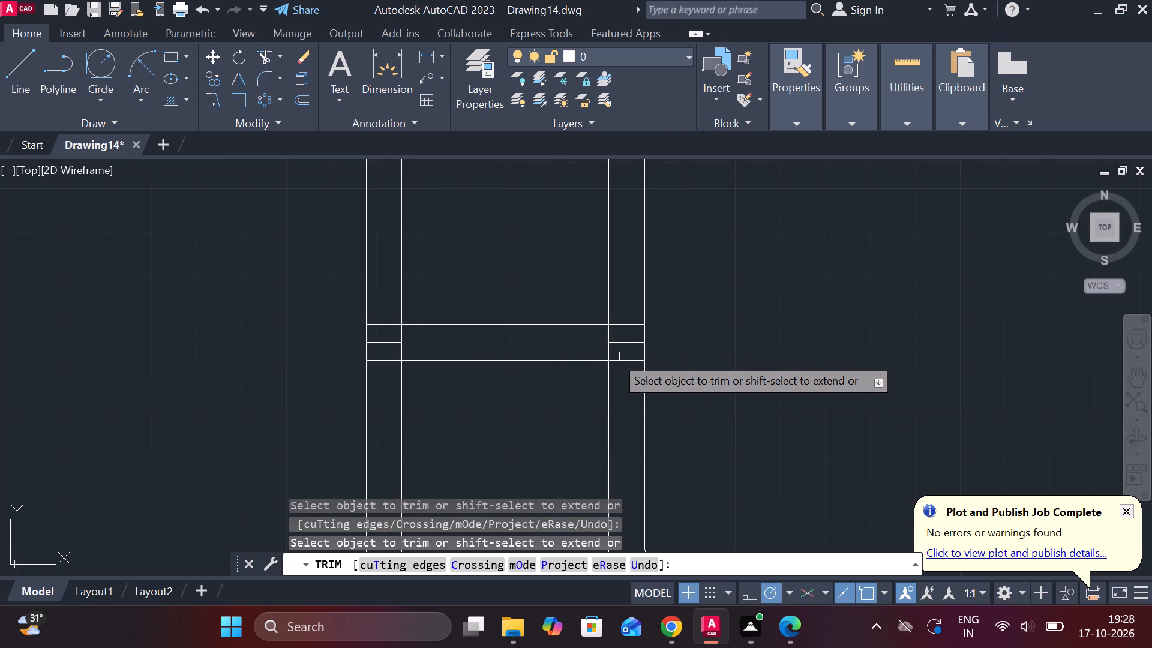
{"action": "middle_click", "coordinate": [613, 358]}
{"action": "left_click", "coordinate": [633, 342]}
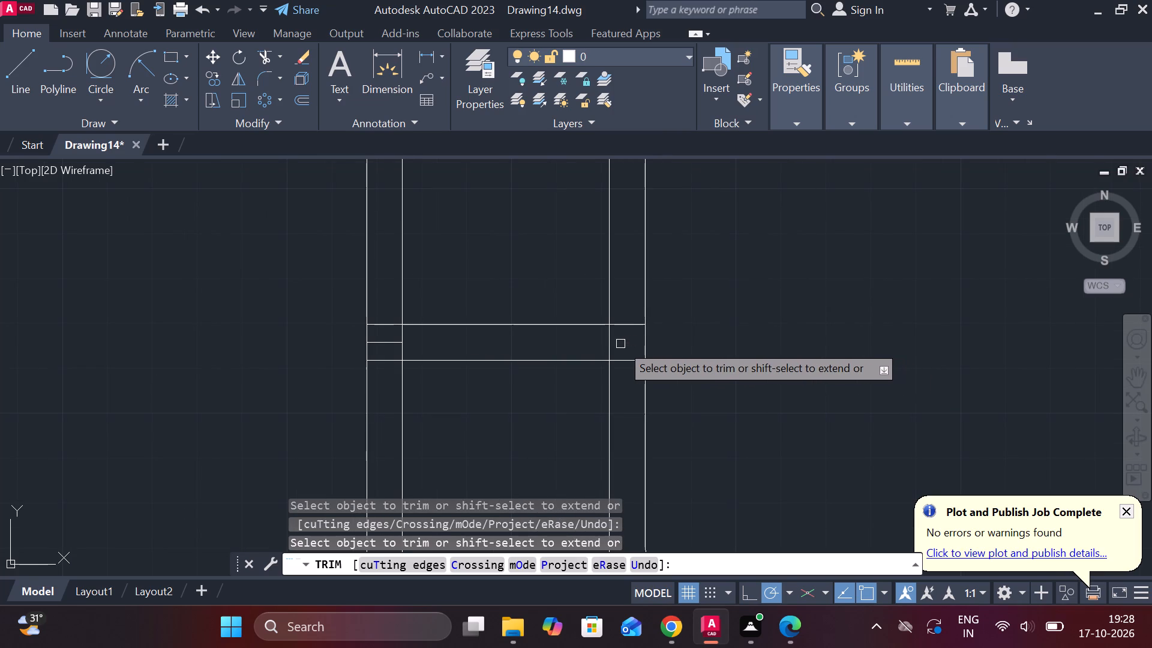
{"action": "left_click", "coordinate": [609, 344]}
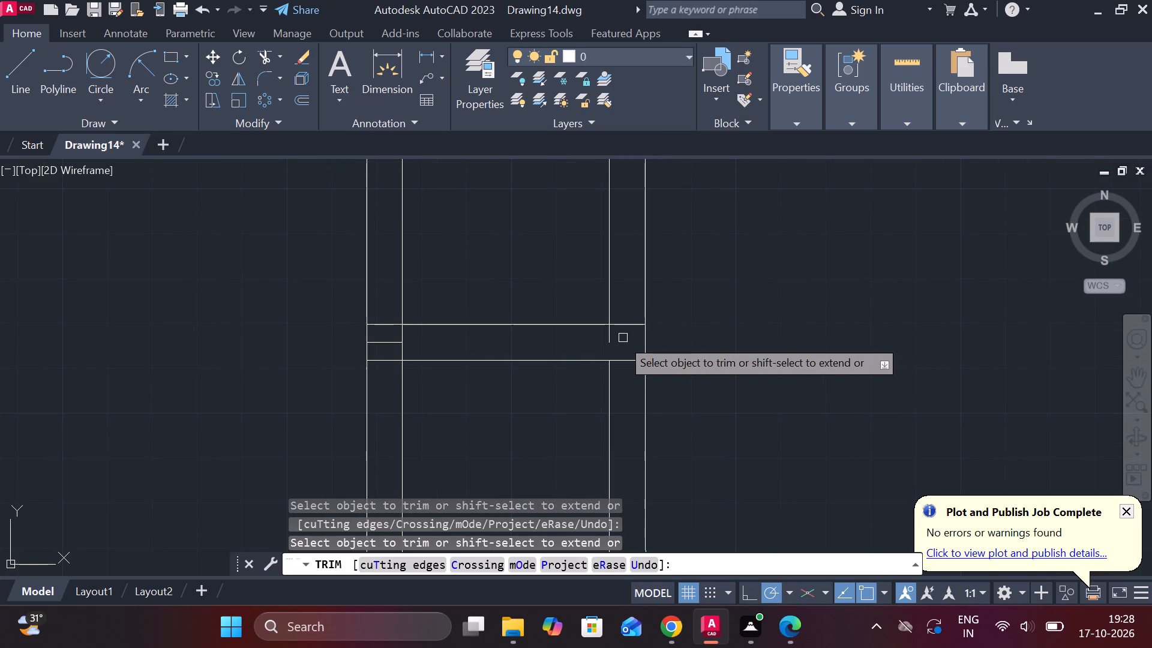
{"action": "left_click", "coordinate": [609, 337]}
{"action": "left_click", "coordinate": [626, 326]}
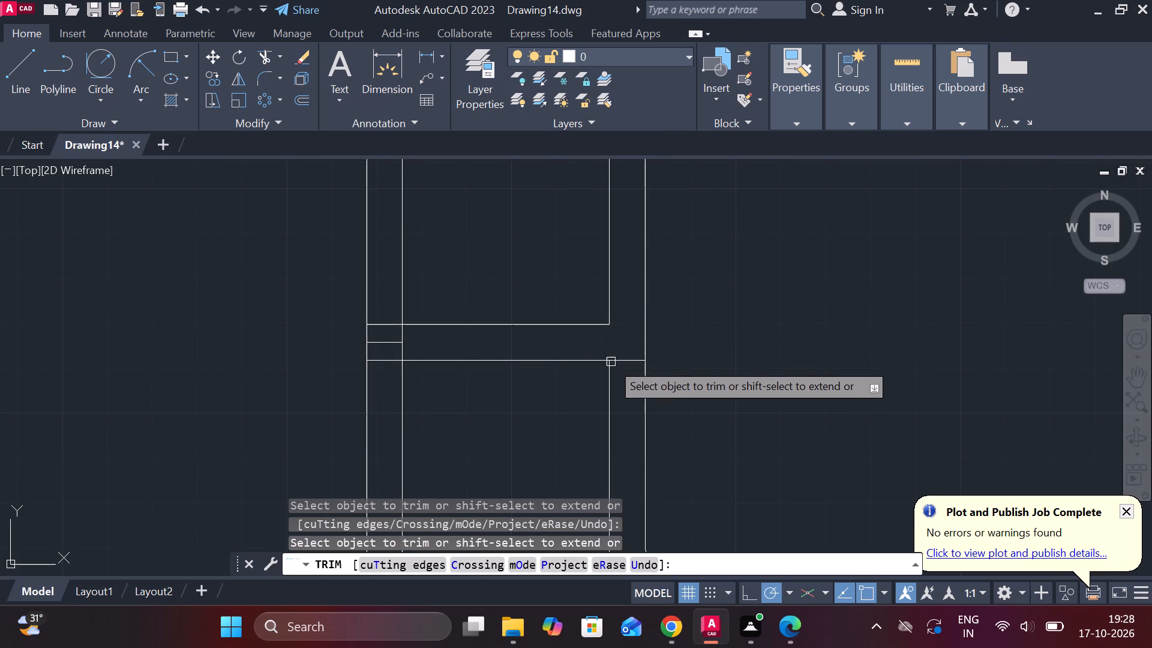
{"action": "left_click", "coordinate": [624, 364]}
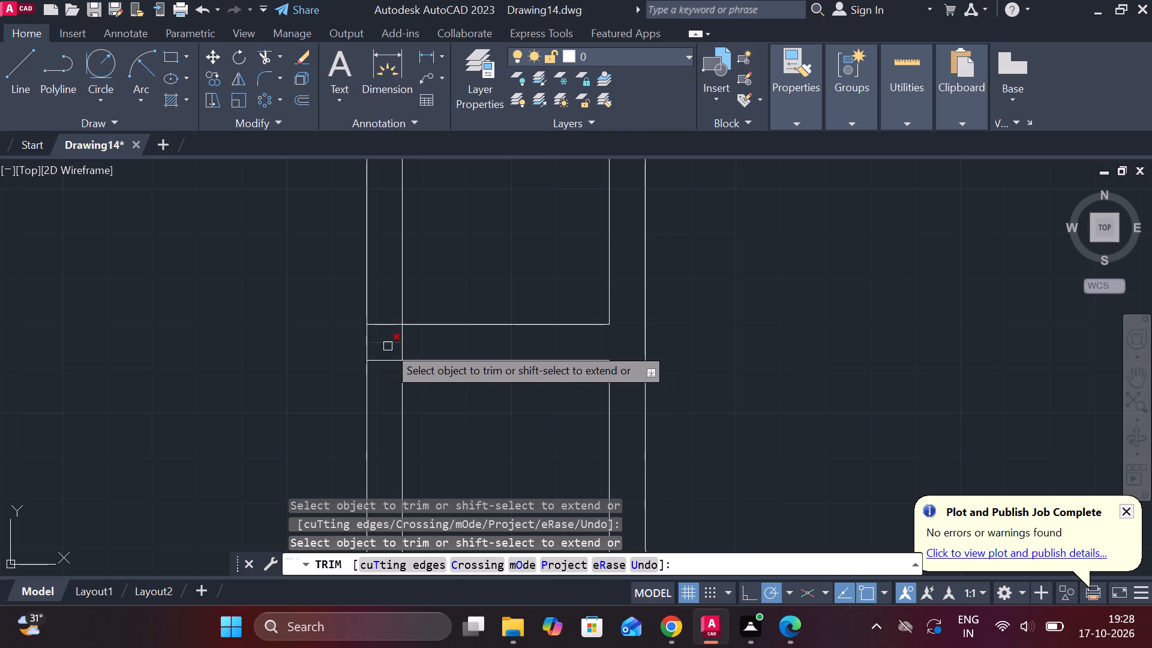
{"action": "left_click", "coordinate": [388, 346]}
{"action": "left_click", "coordinate": [384, 326]}
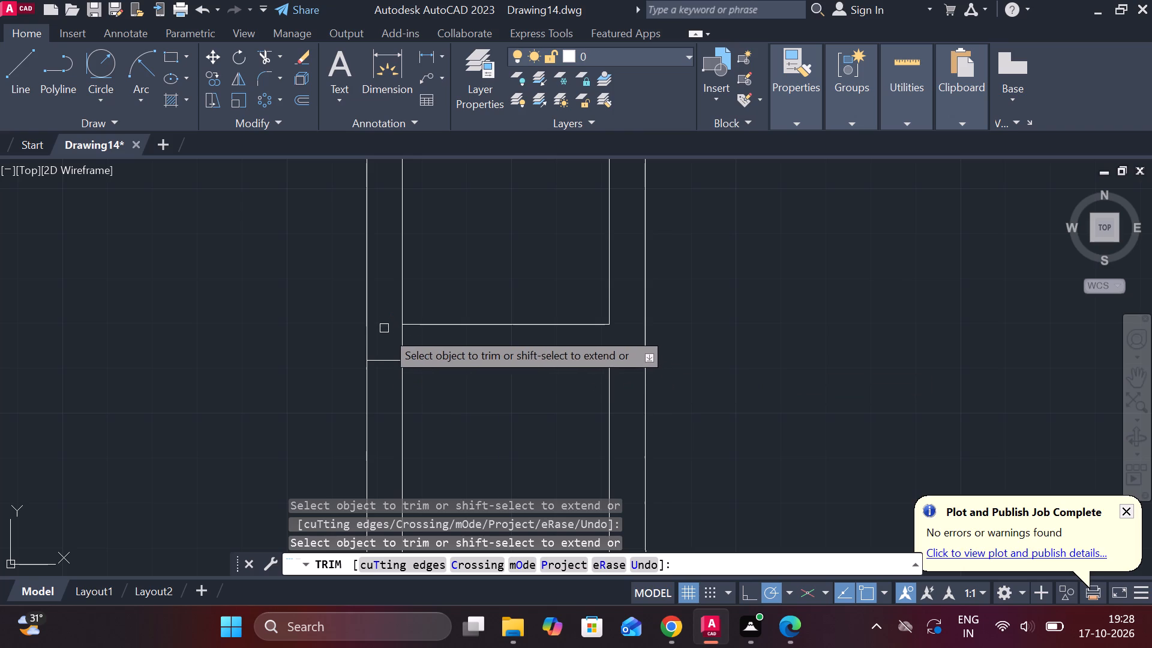
{"action": "left_click", "coordinate": [400, 343]}
{"action": "left_click", "coordinate": [389, 359]}
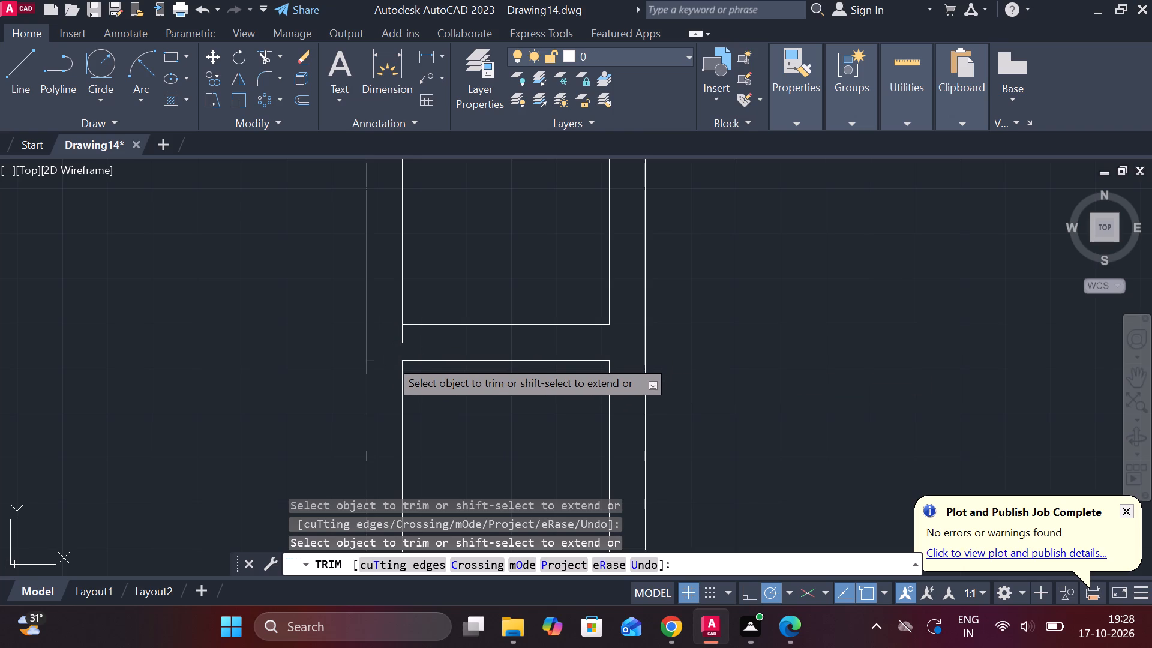
{"action": "left_click", "coordinate": [402, 337]}
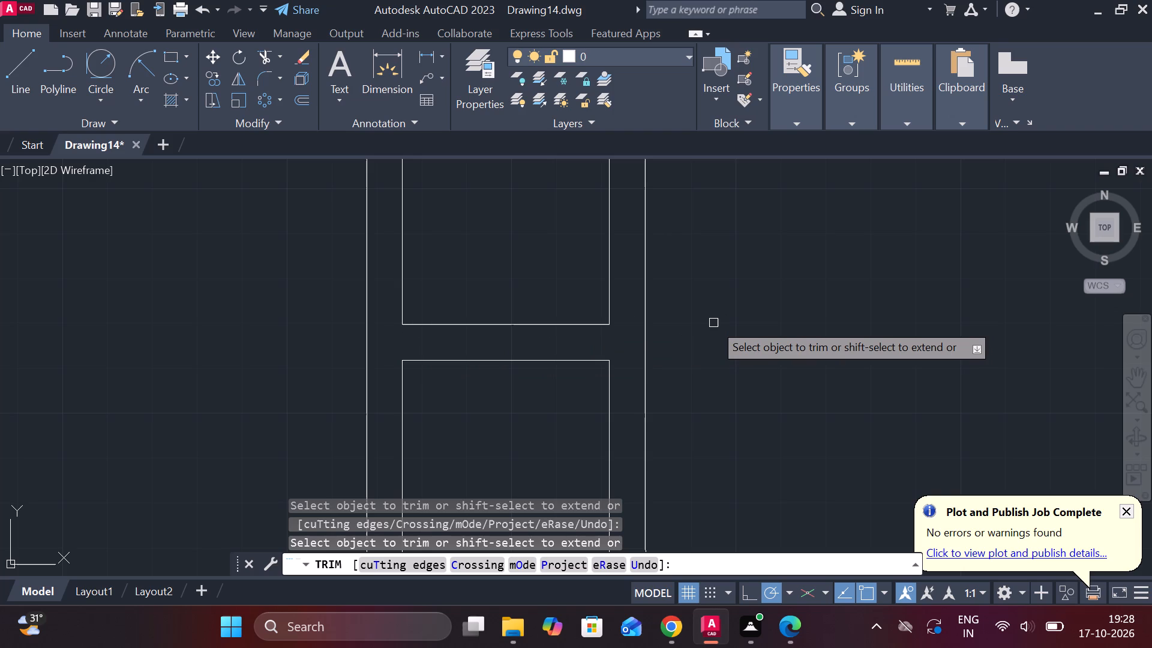
{"action": "key", "text": "Escape"}
Draw a 62-long horizontal line across the full width of the spine, midway between the two rib lines.
{"action": "key", "text": "l"}
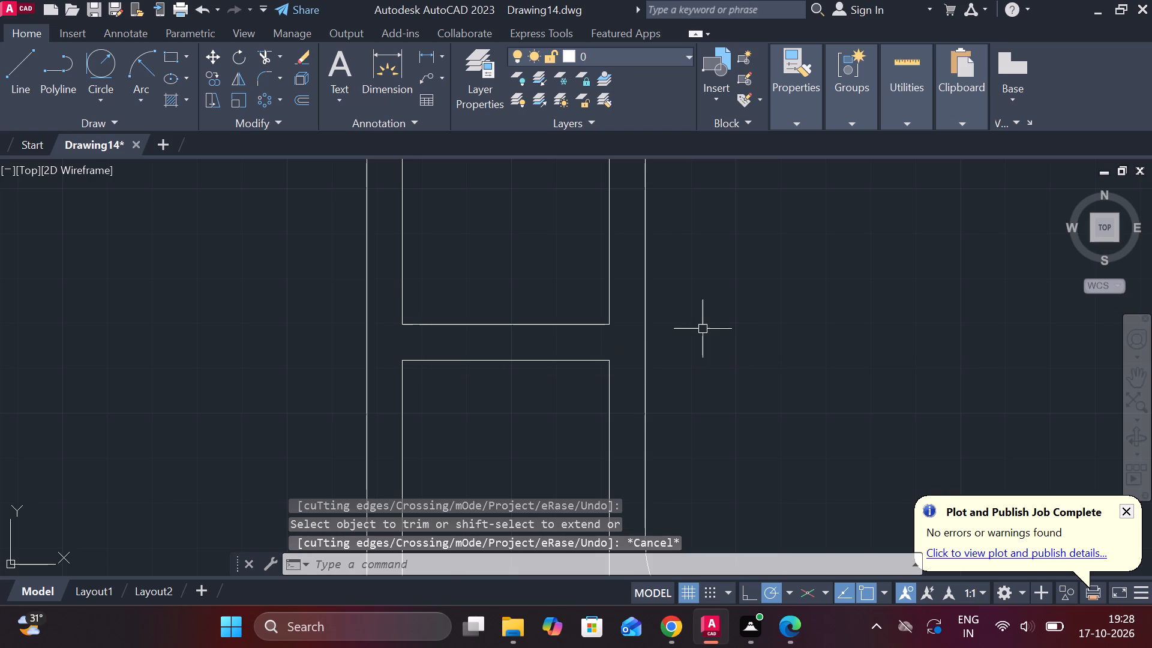
{"action": "key", "text": "Return"}
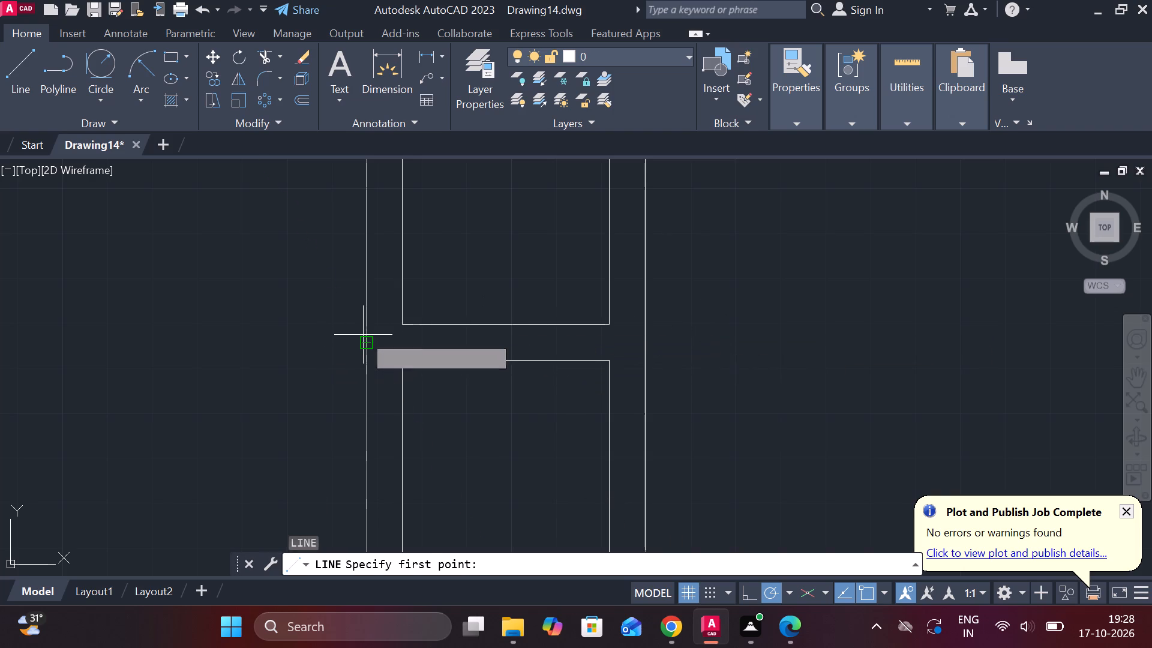
{"action": "left_click", "coordinate": [363, 335]}
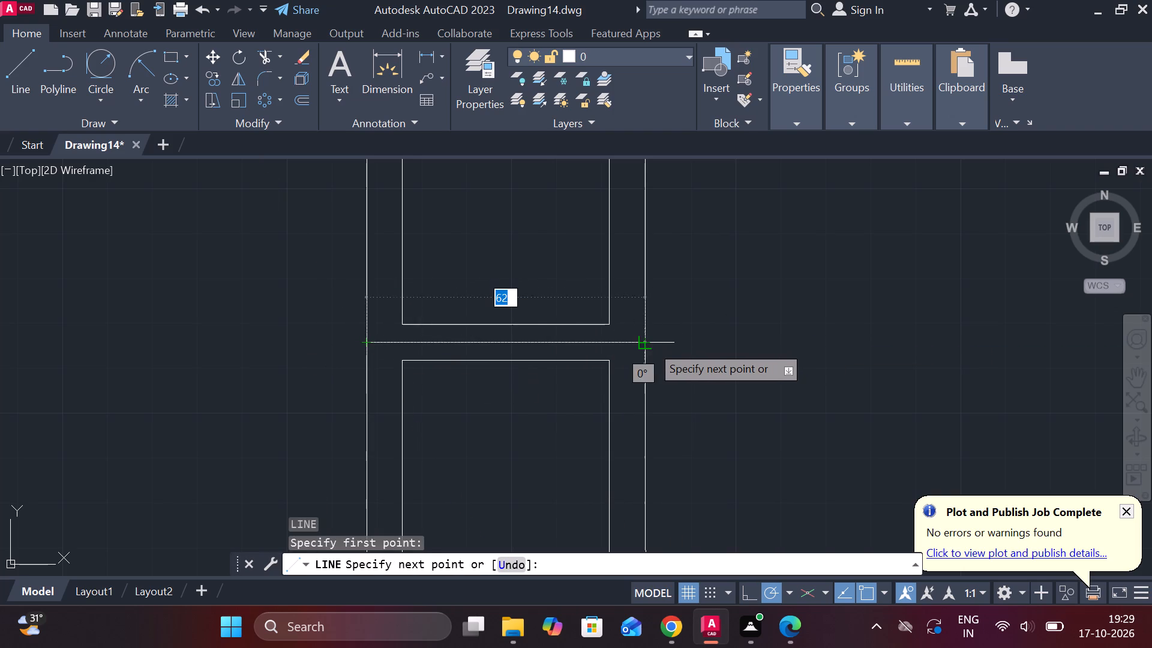
{"action": "left_click", "coordinate": [645, 344]}
{"action": "key", "text": "Escape"}
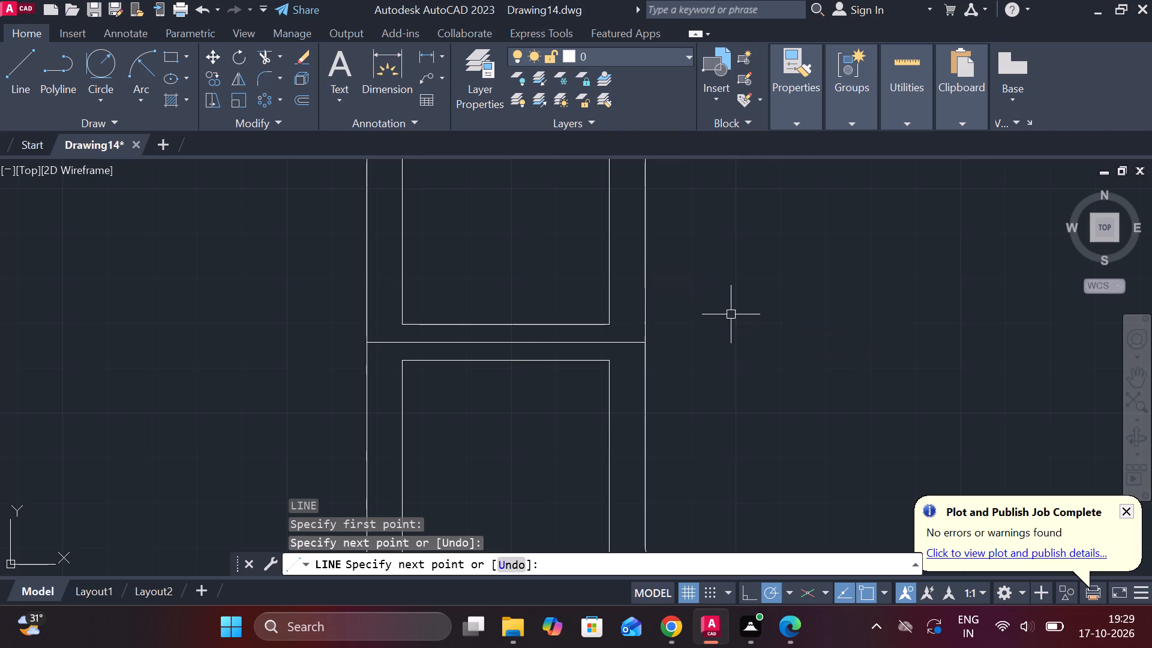
Offset the new horizontal line across the spine by 22.5 above and 22.5 below.
{"action": "left_click", "coordinate": [628, 338]}
{"action": "key", "text": "o"}
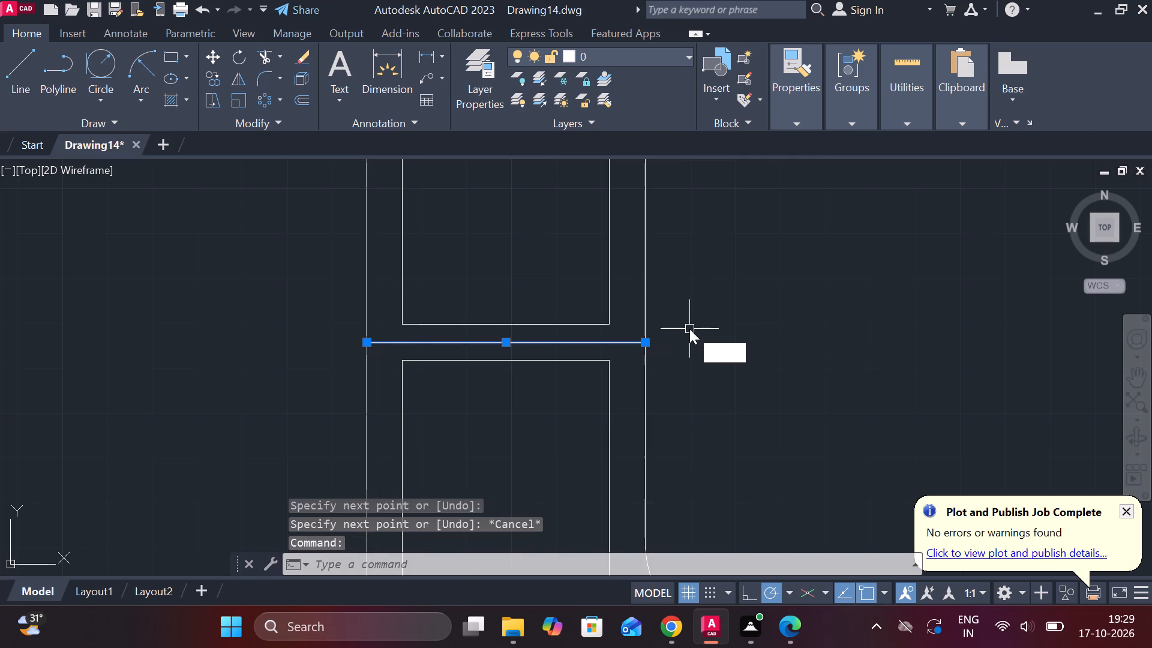
{"action": "key", "text": "Return"}
{"action": "key", "text": "Return"}
{"action": "type", "text": "22.5"}
{"action": "key", "text": "space"}
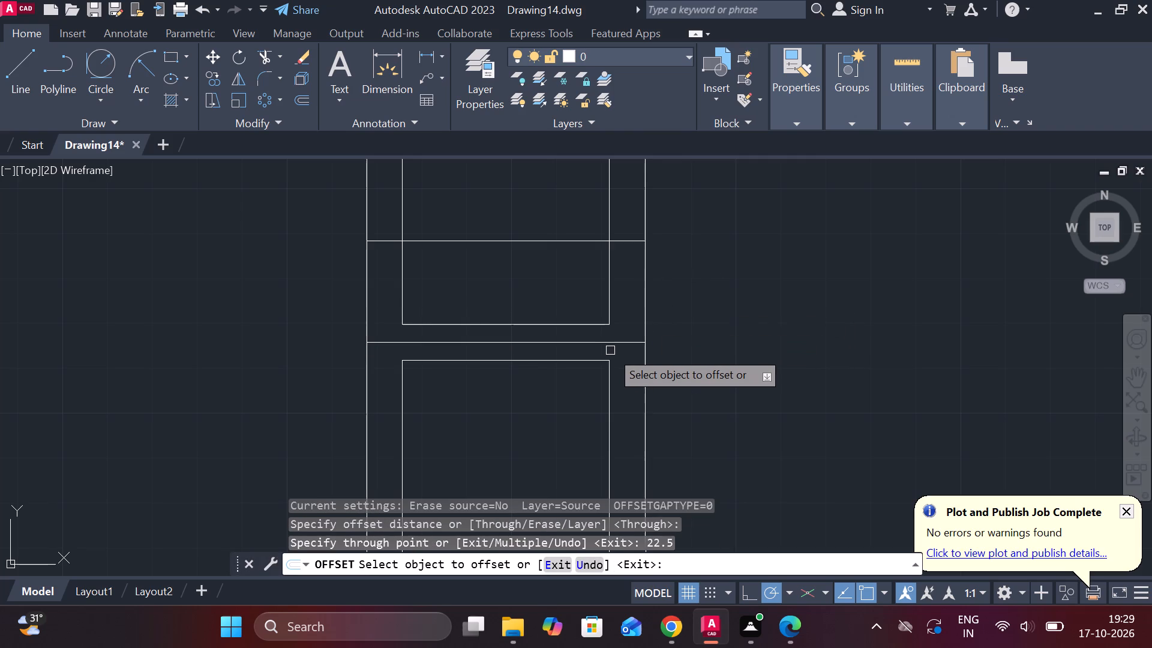
{"action": "left_click", "coordinate": [633, 339]}
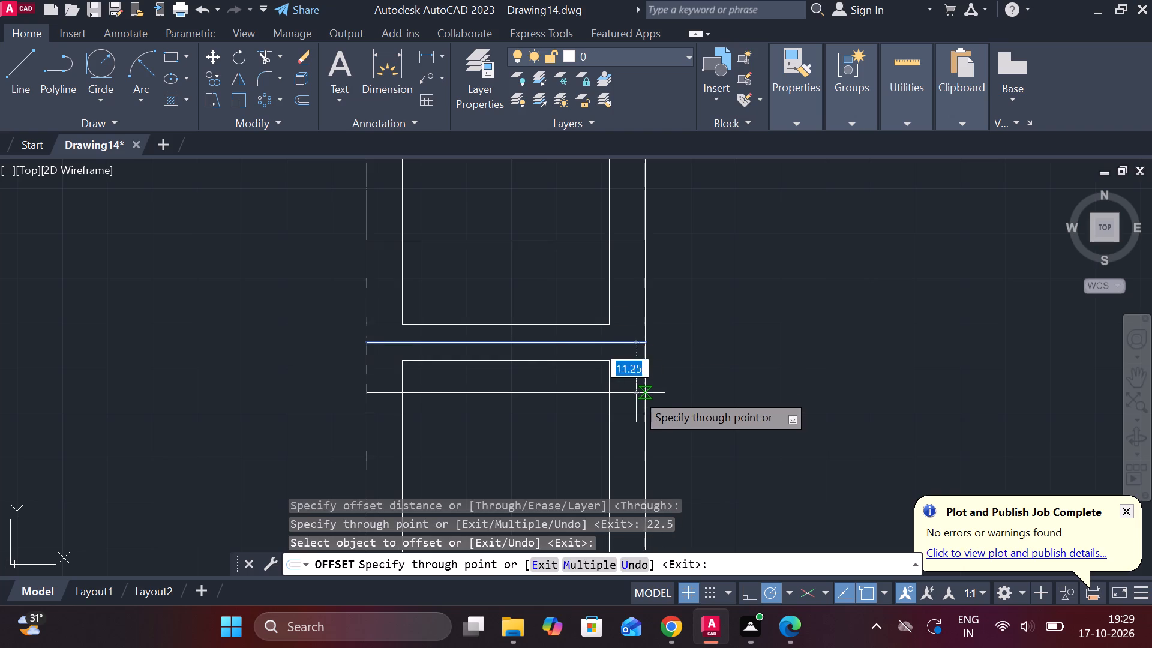
{"action": "type", "text": "22.5"}
{"action": "key", "text": "Return"}
{"action": "key", "text": "Escape"}
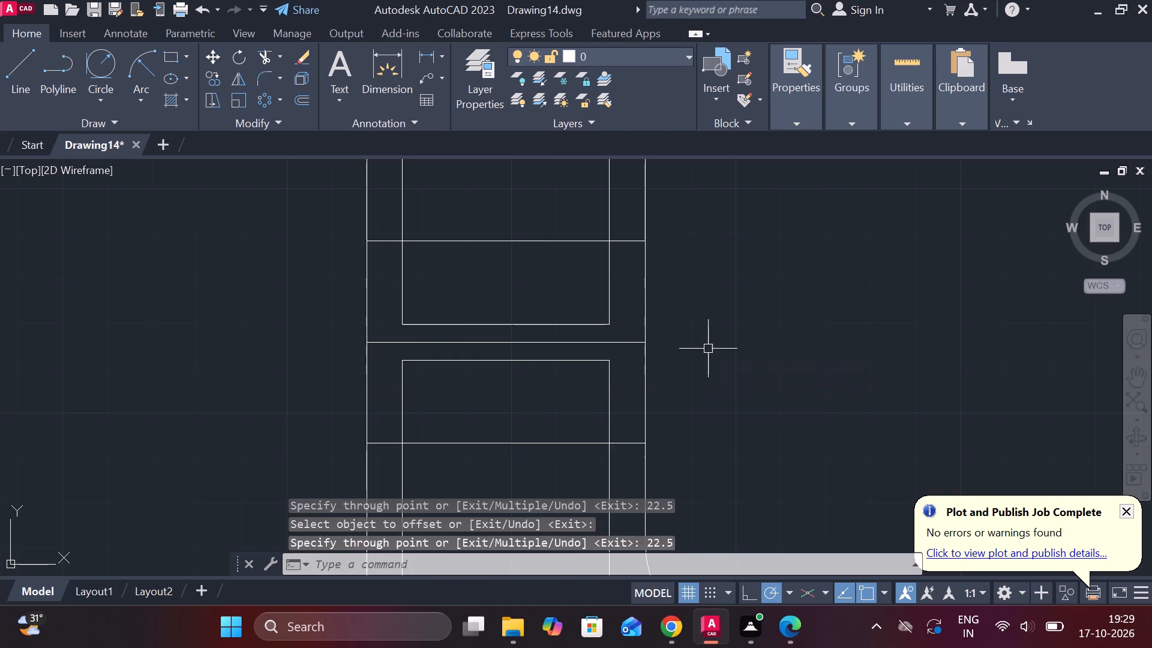
Trim both 22.5 offset lines between the spine's inner vertical lines, leaving only the short pieces in the edge strips.
{"action": "type", "text": "TR"}
{"action": "key", "text": "space"}
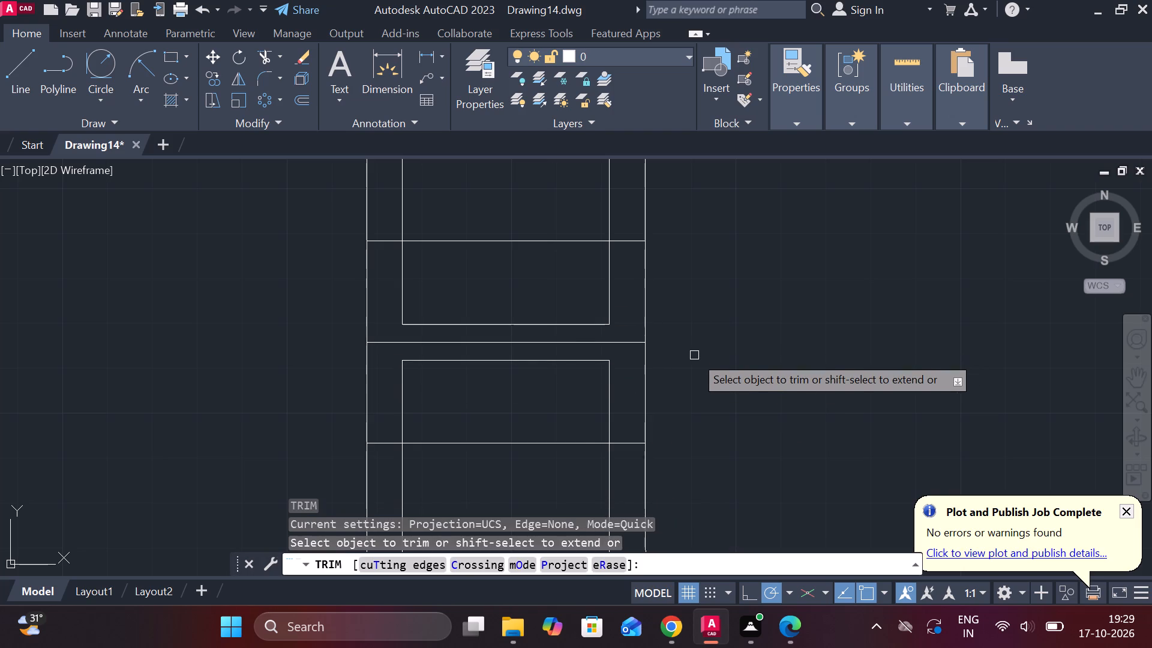
{"action": "left_click", "coordinate": [442, 241]}
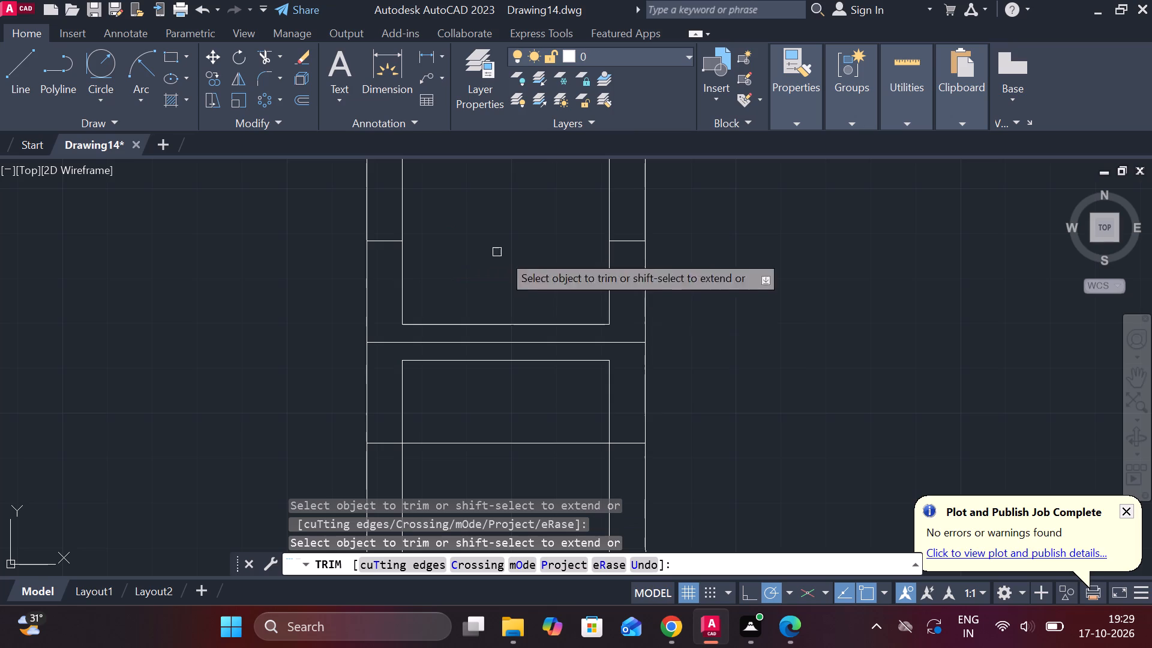
{"action": "left_click", "coordinate": [522, 443]}
{"action": "key", "text": "Escape"}
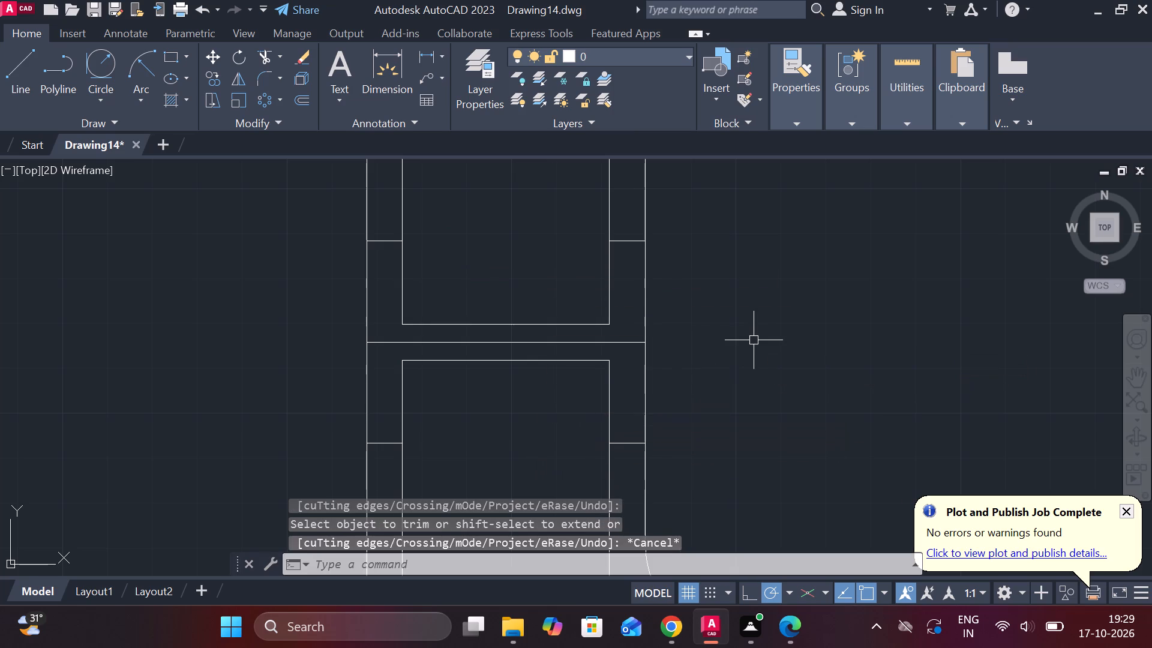
Erase the horizontal reference line running across the spine between the two rib lines.
{"action": "left_click", "coordinate": [550, 341]}
{"action": "type", "text": "E"}
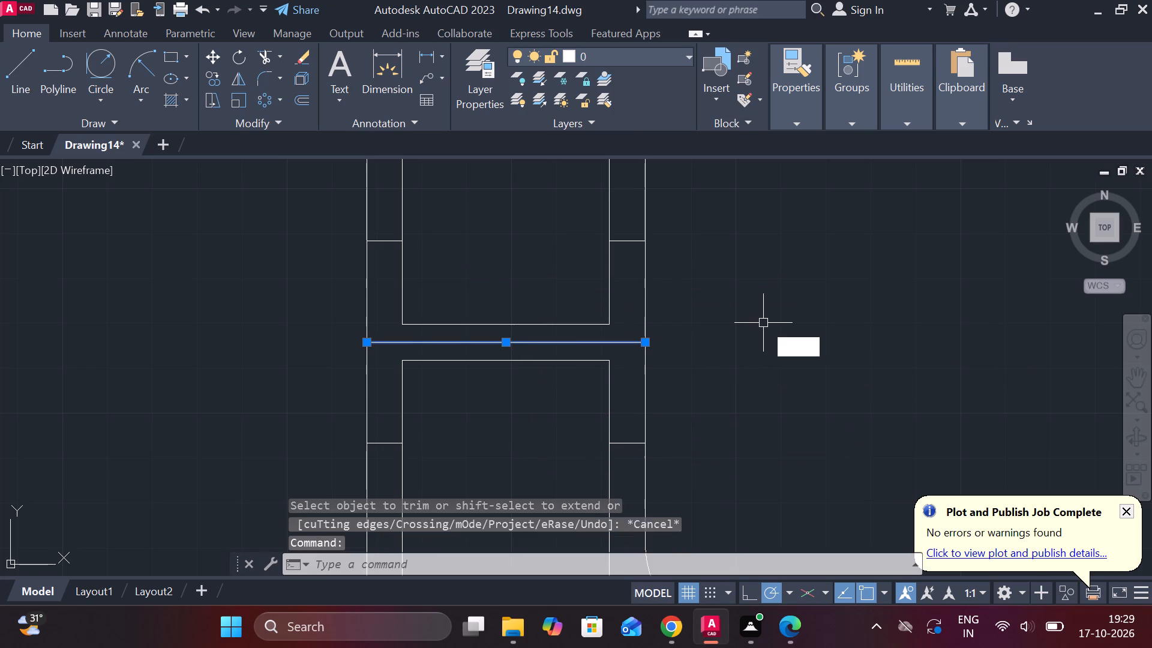
{"action": "key", "text": "space"}
Fillet the four corners where the rib lines meet the spine's inner vertical lines with radius 8.
{"action": "type", "text": "F R"}
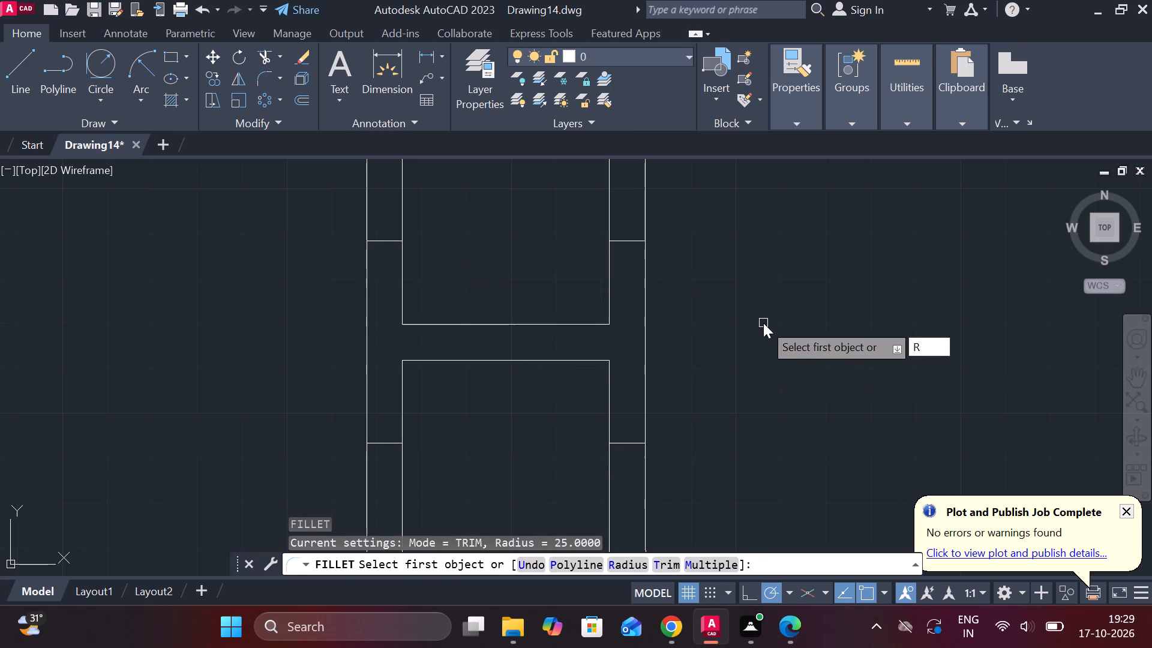
{"action": "key", "text": "space"}
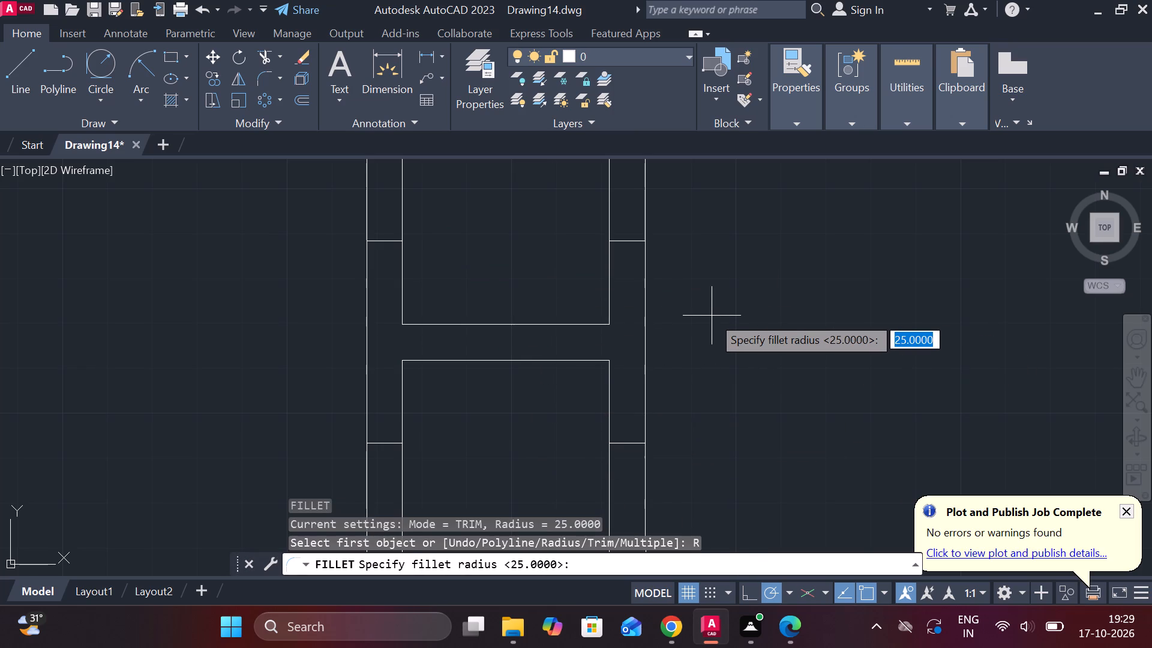
{"action": "key", "text": "8"}
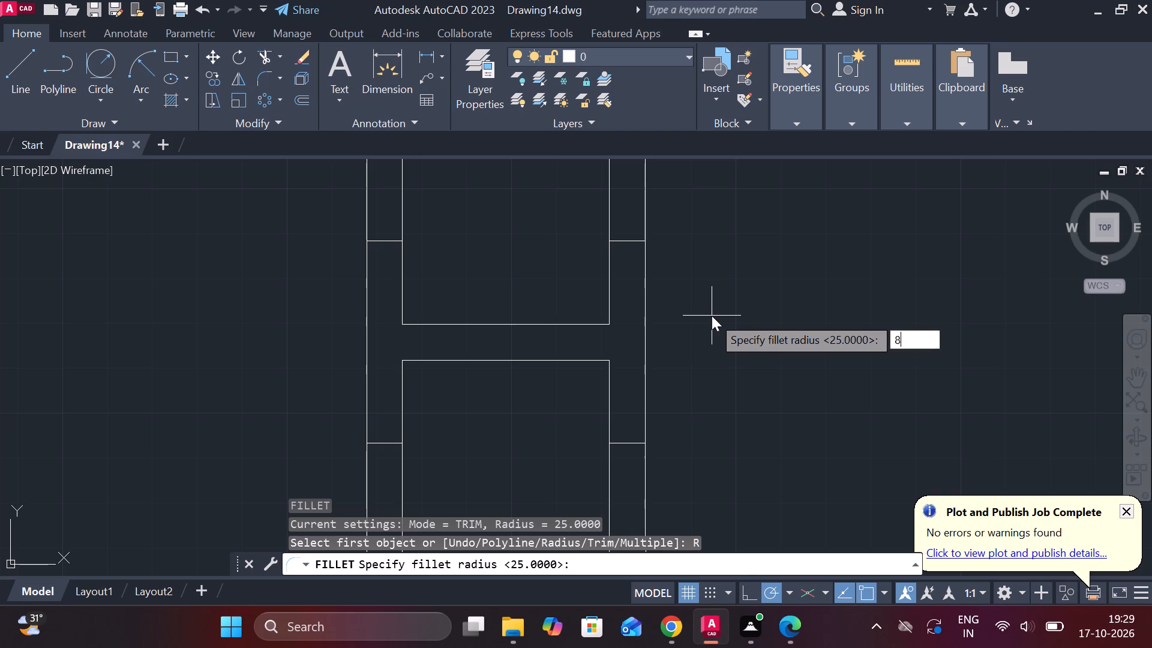
{"action": "key", "text": "Return"}
{"action": "left_click", "coordinate": [403, 299]}
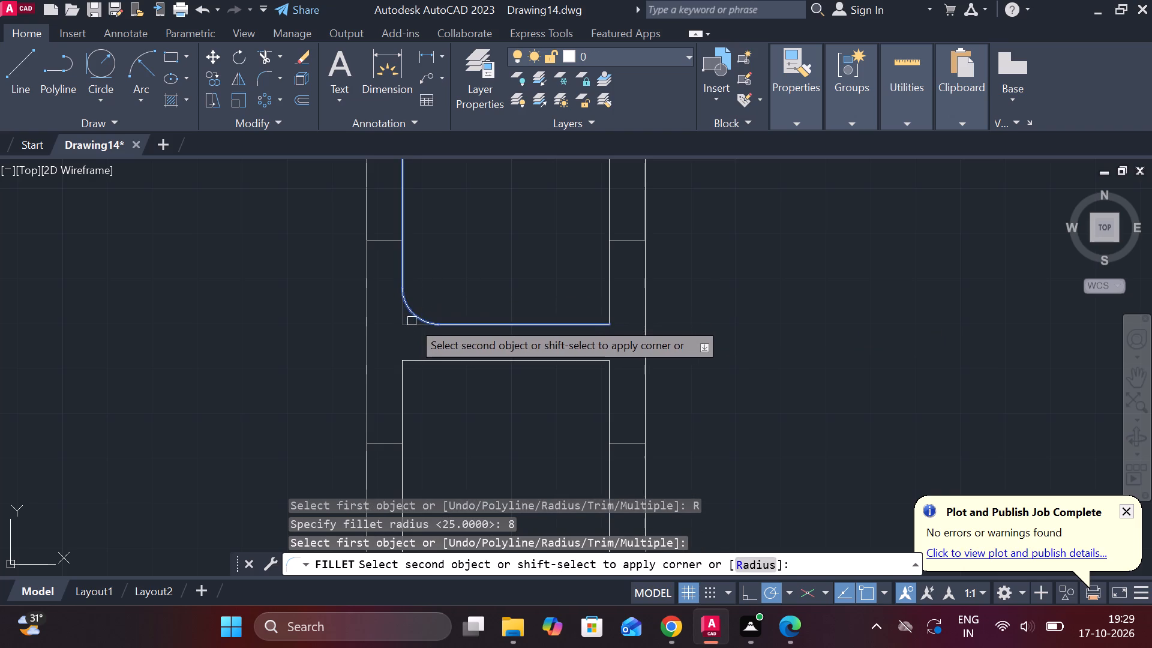
{"action": "left_click", "coordinate": [412, 321]}
{"action": "key", "text": "space"}
{"action": "left_click", "coordinate": [572, 325]}
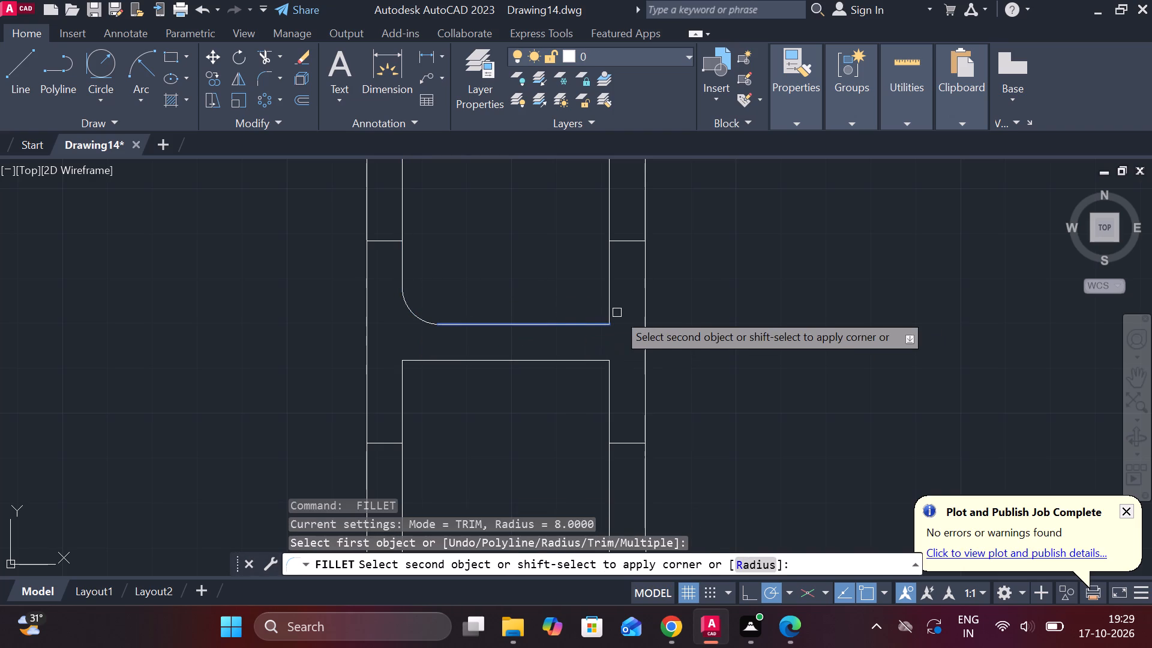
{"action": "left_click", "coordinate": [607, 295]}
{"action": "key", "text": "space"}
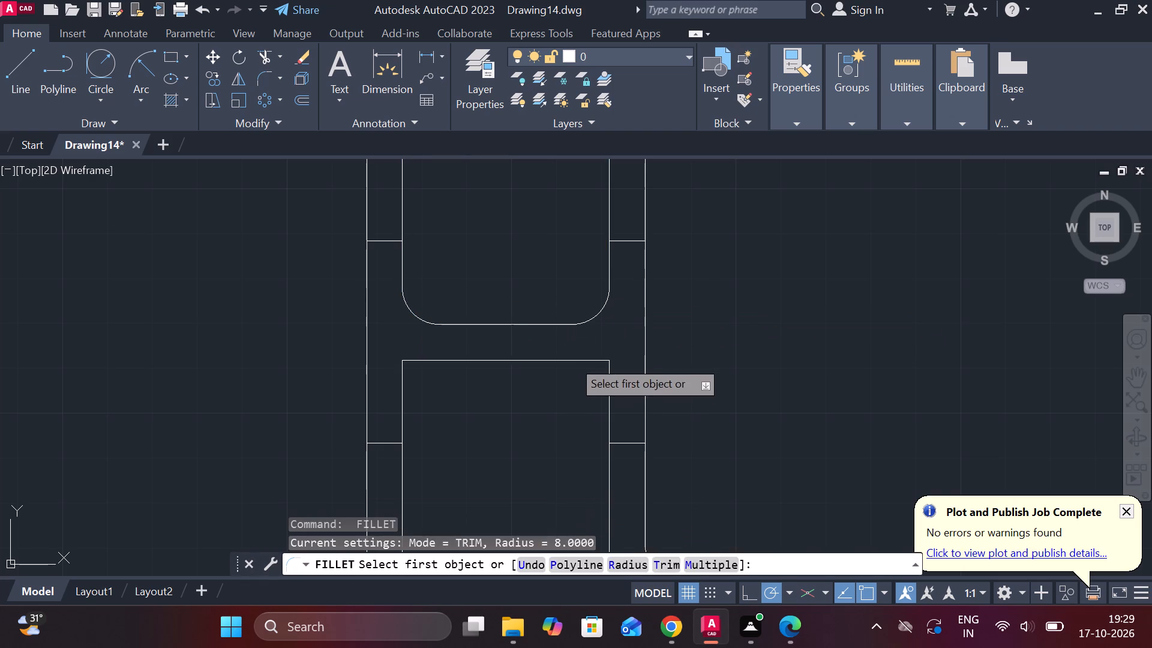
{"action": "left_click", "coordinate": [572, 359]}
{"action": "left_click", "coordinate": [610, 381]}
{"action": "key", "text": "space"}
{"action": "left_click", "coordinate": [416, 360]}
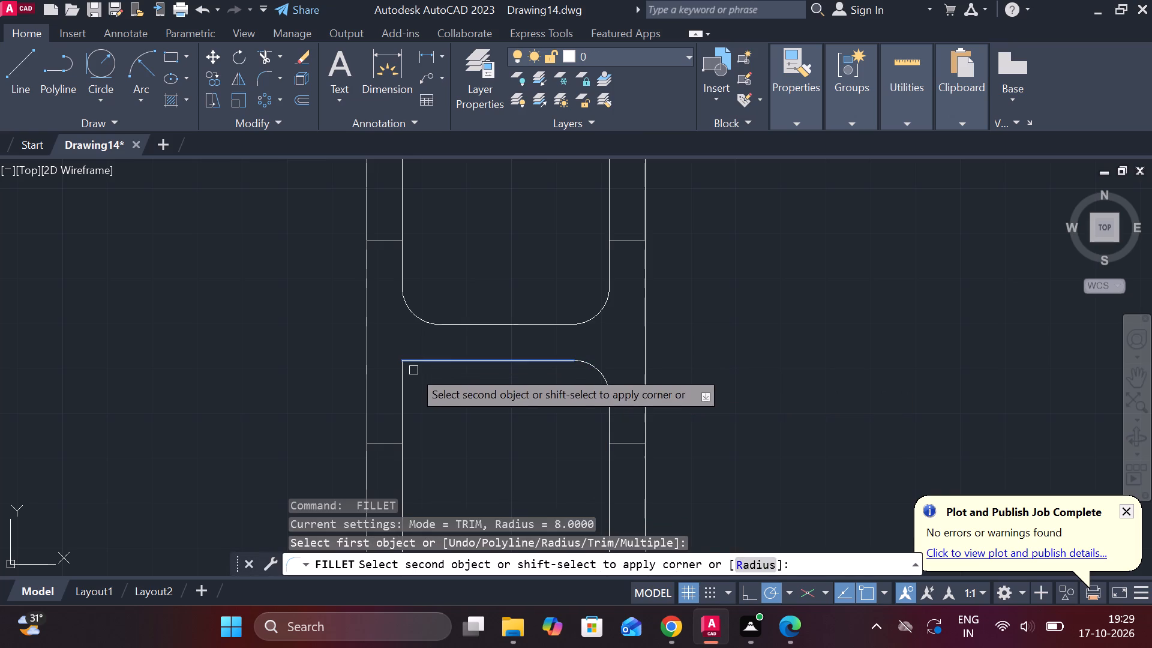
{"action": "double_click", "coordinate": [404, 397]}
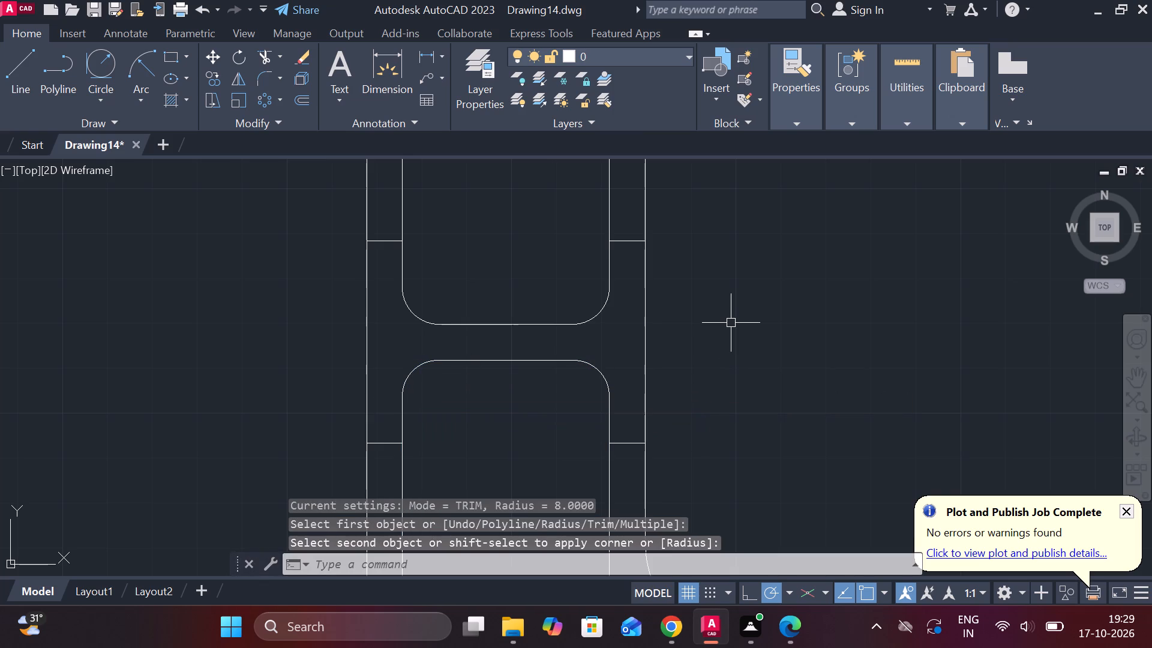
Hatch the spine's H-shaped rib section with the ANSI32 pattern at scale 0.5.
{"action": "key", "text": "Escape"}
{"action": "left_click", "coordinate": [171, 99]}
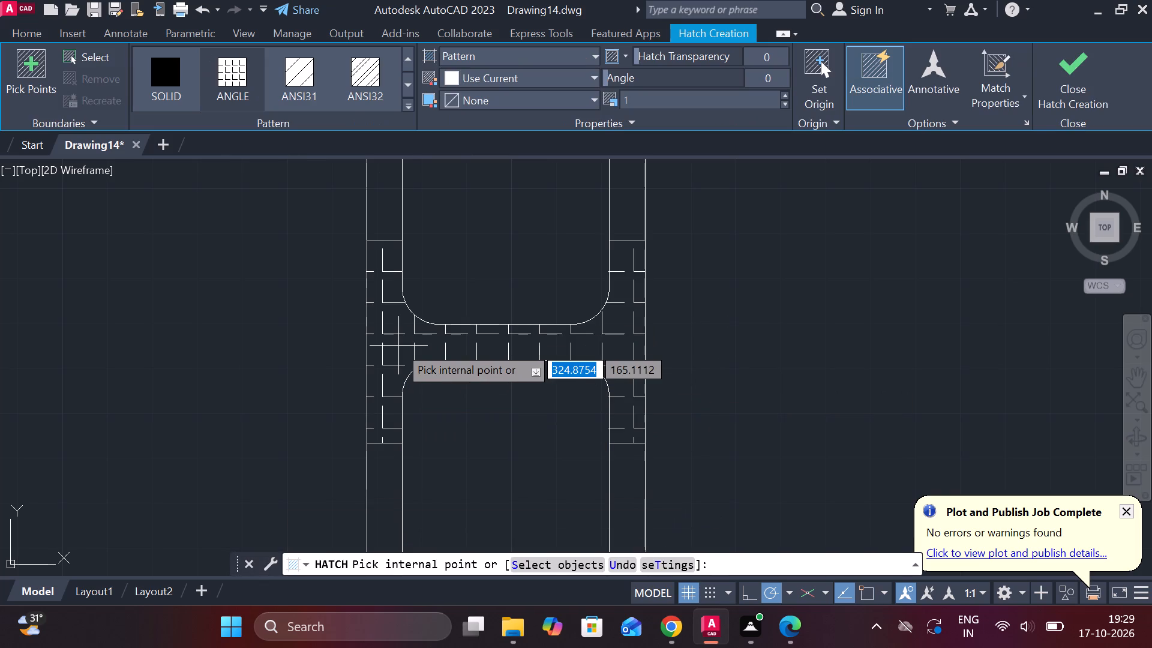
{"action": "left_click", "coordinate": [361, 71]}
{"action": "left_click", "coordinate": [659, 98]}
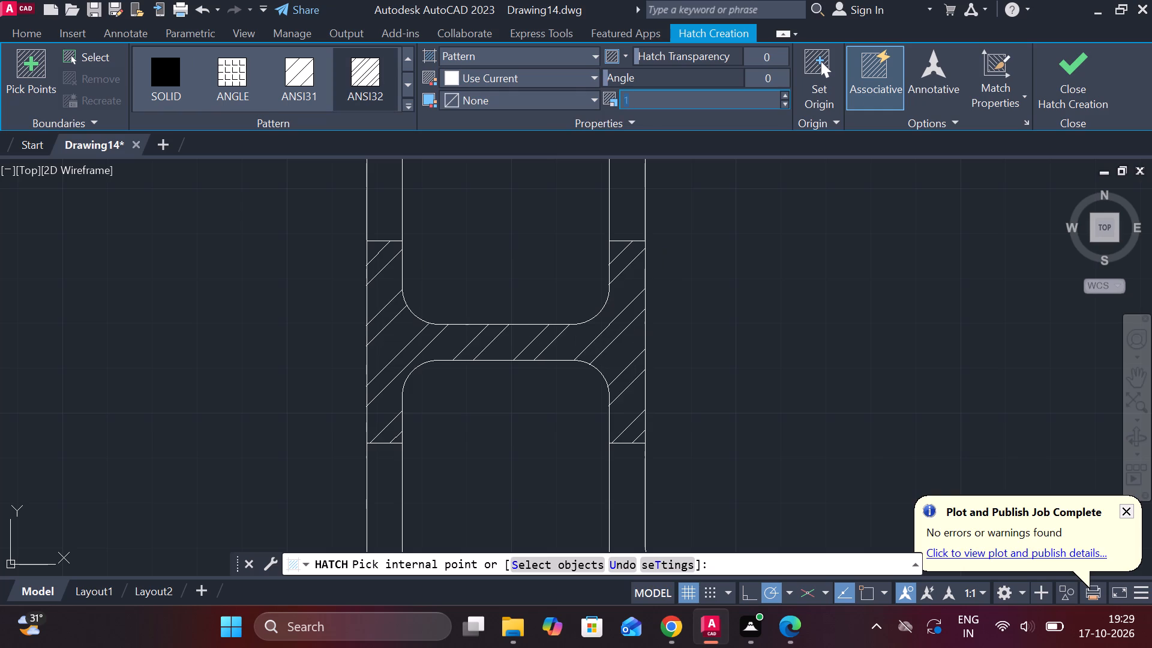
{"action": "key", "text": "period"}
{"action": "key", "text": "5"}
{"action": "left_click", "coordinate": [586, 339]}
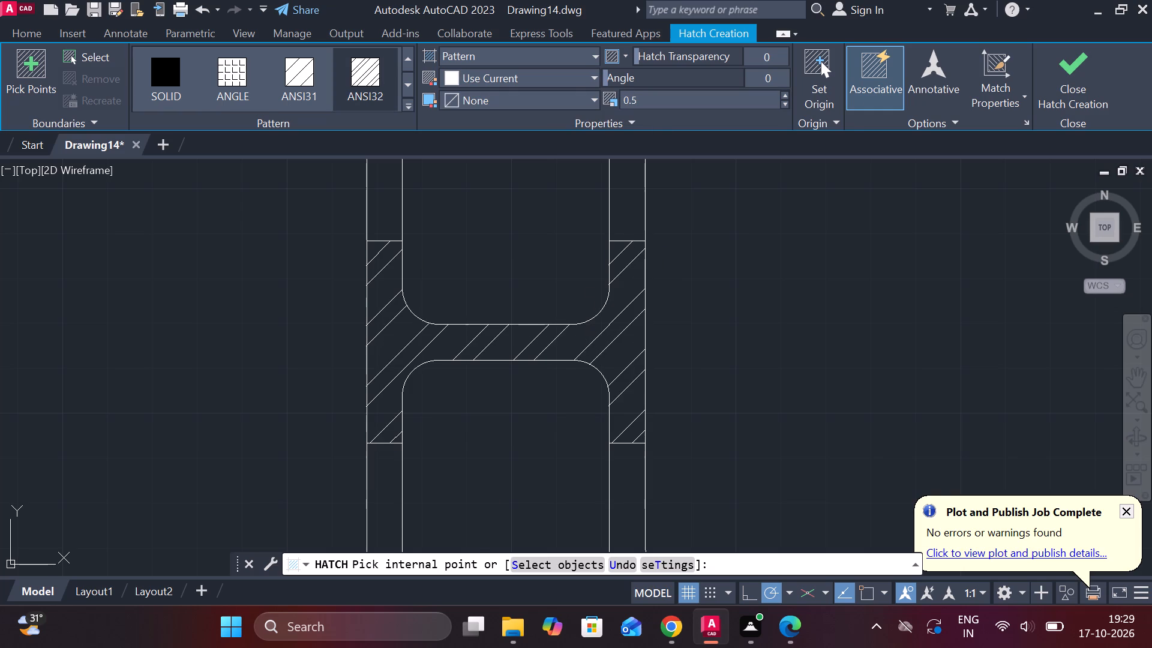
{"action": "left_click", "coordinate": [1070, 94]}
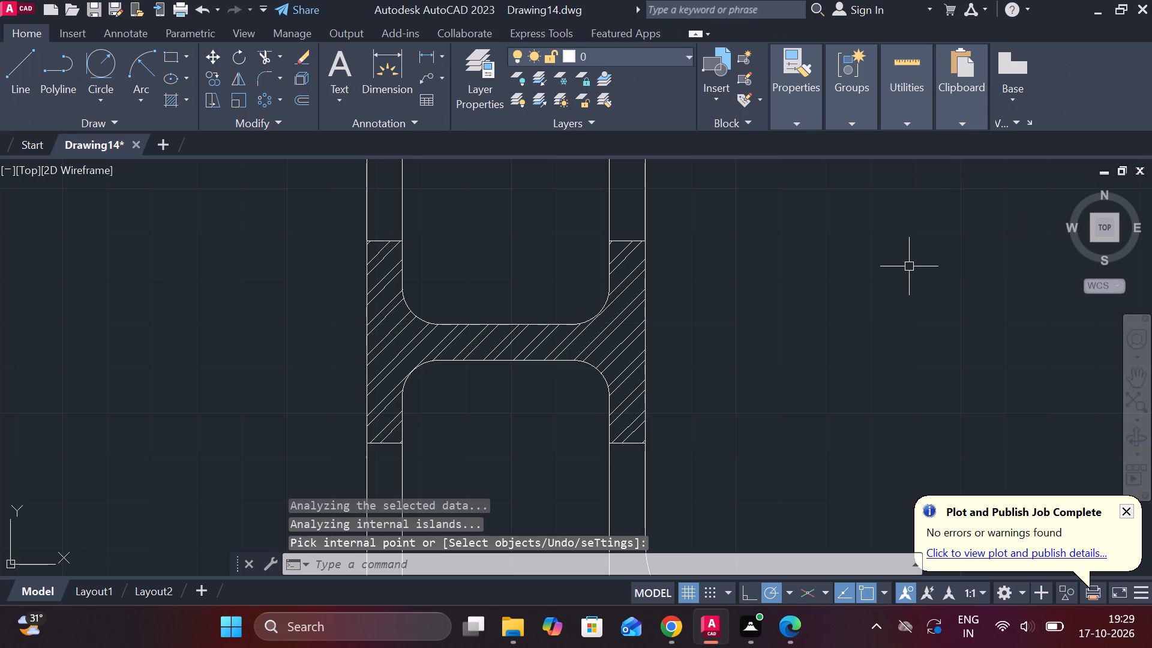
Add a radius dimension to the inner outline's arc at the bottom corner where the spine meets the sloped lower arm.
{"action": "scroll", "coordinate": [737, 328], "scroll_direction": "down", "scroll_amount": 2}
{"action": "middle_click_drag", "start_coordinate": [695, 349], "coordinate": [580, 271]}
{"action": "middle_click_drag", "start_coordinate": [736, 330], "coordinate": [721, 329]}
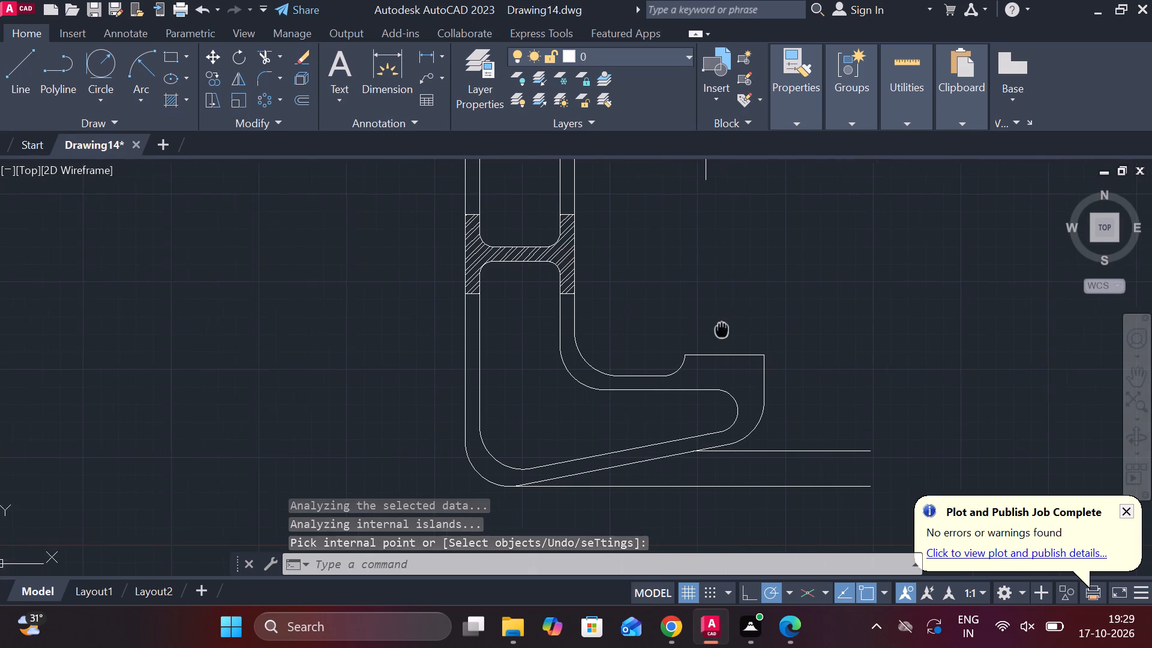
{"action": "middle_click_drag", "start_coordinate": [721, 329], "coordinate": [712, 325]}
{"action": "left_click", "coordinate": [443, 64]}
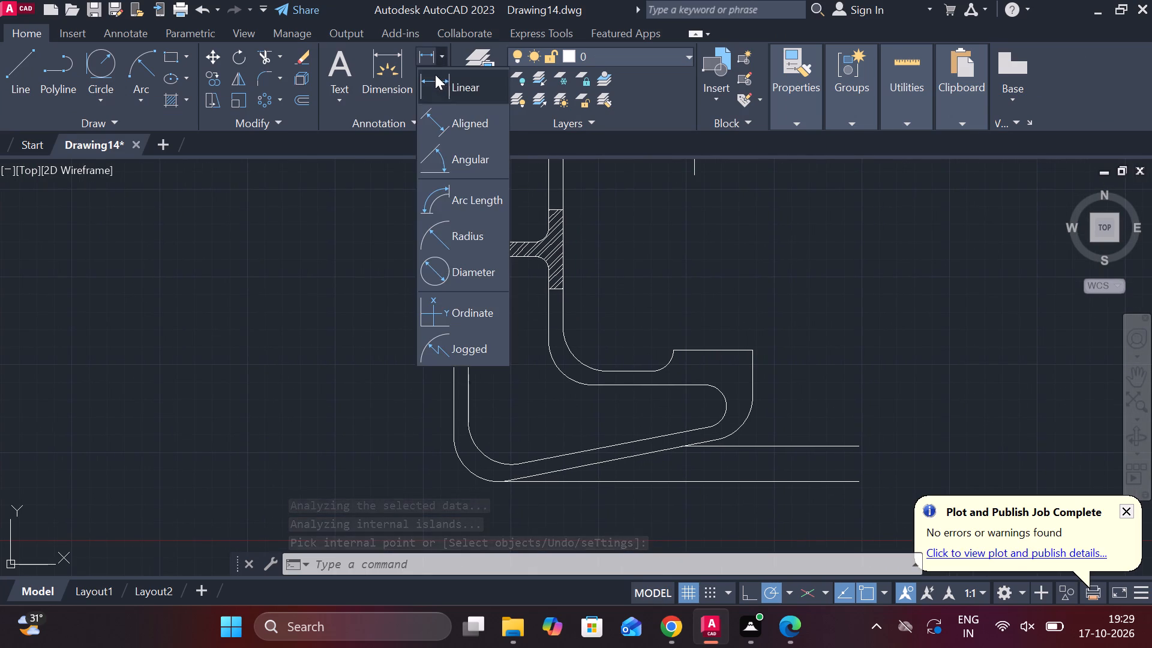
{"action": "left_click", "coordinate": [455, 240]}
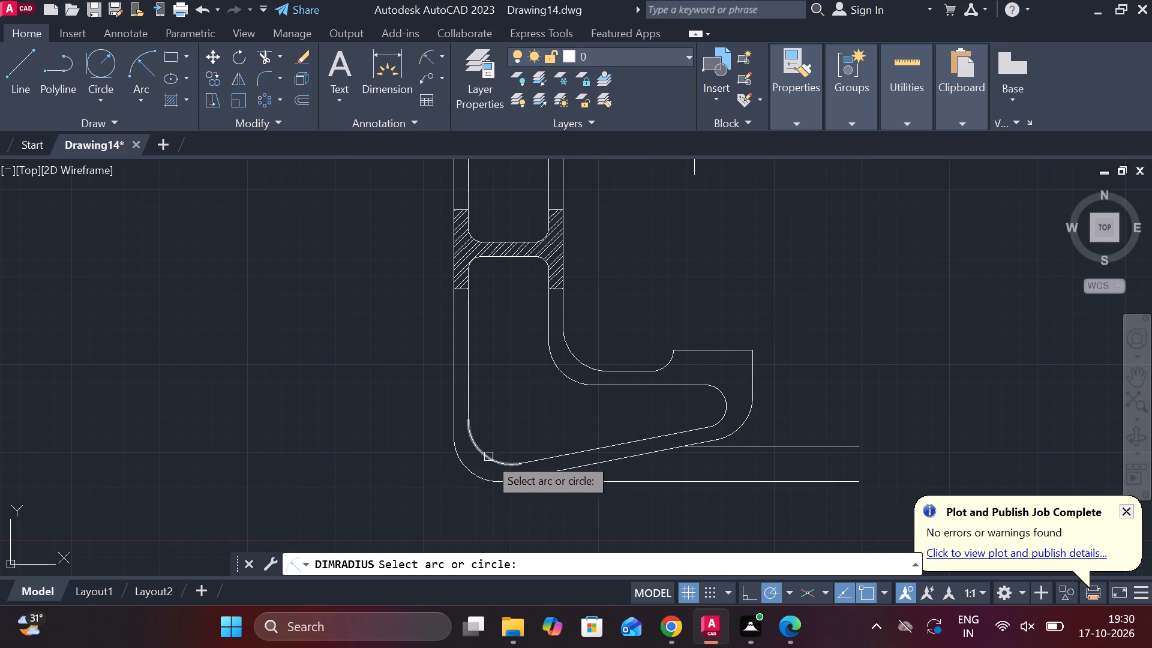
{"action": "left_click", "coordinate": [488, 457]}
{"action": "left_click", "coordinate": [504, 448]}
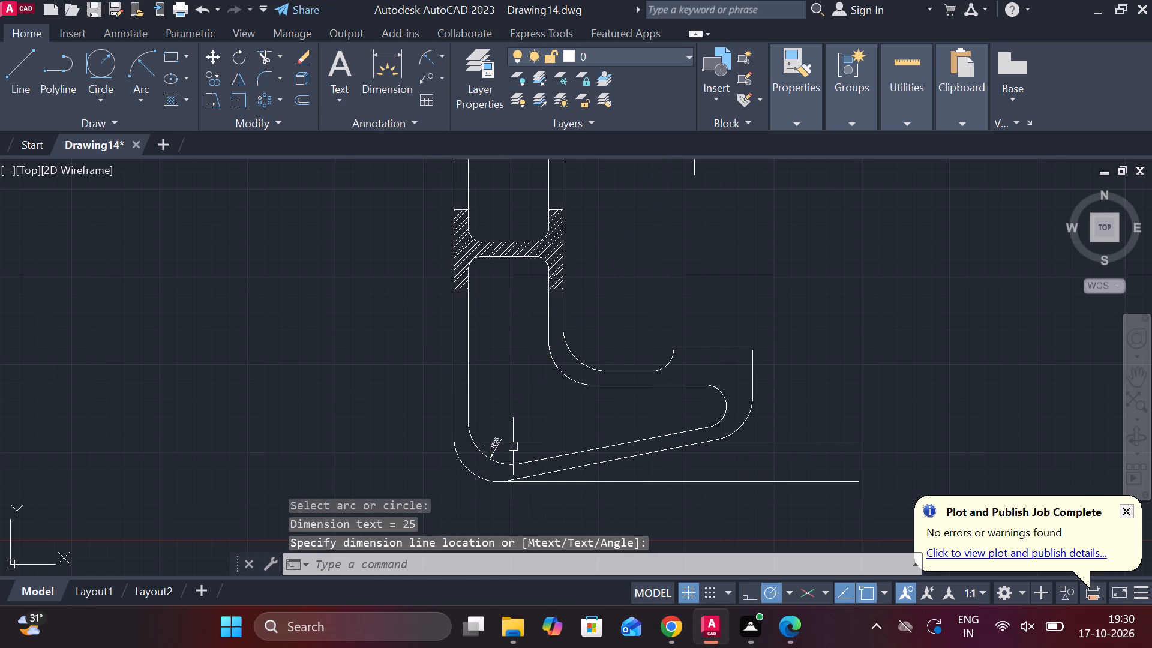
{"action": "key", "text": "Escape"}
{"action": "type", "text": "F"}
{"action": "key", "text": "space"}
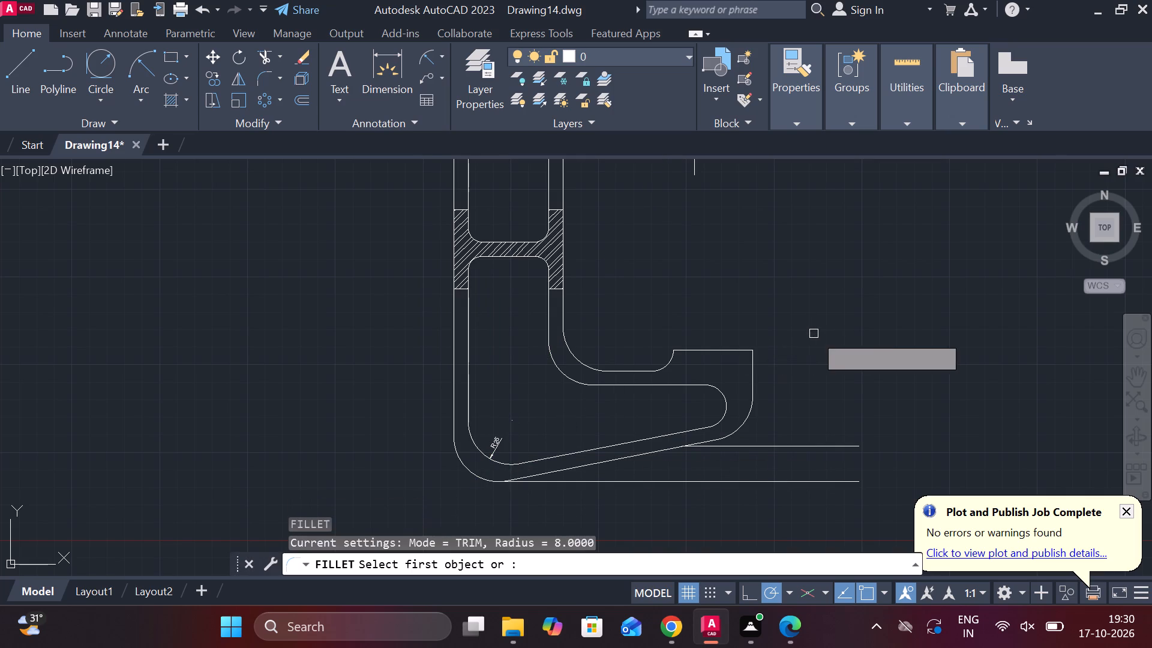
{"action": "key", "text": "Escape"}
Modify the ISO-25 dimension style to arrow size 5 and text height 7, and set it current.
{"action": "type", "text": "D"}
{"action": "key", "text": "space"}
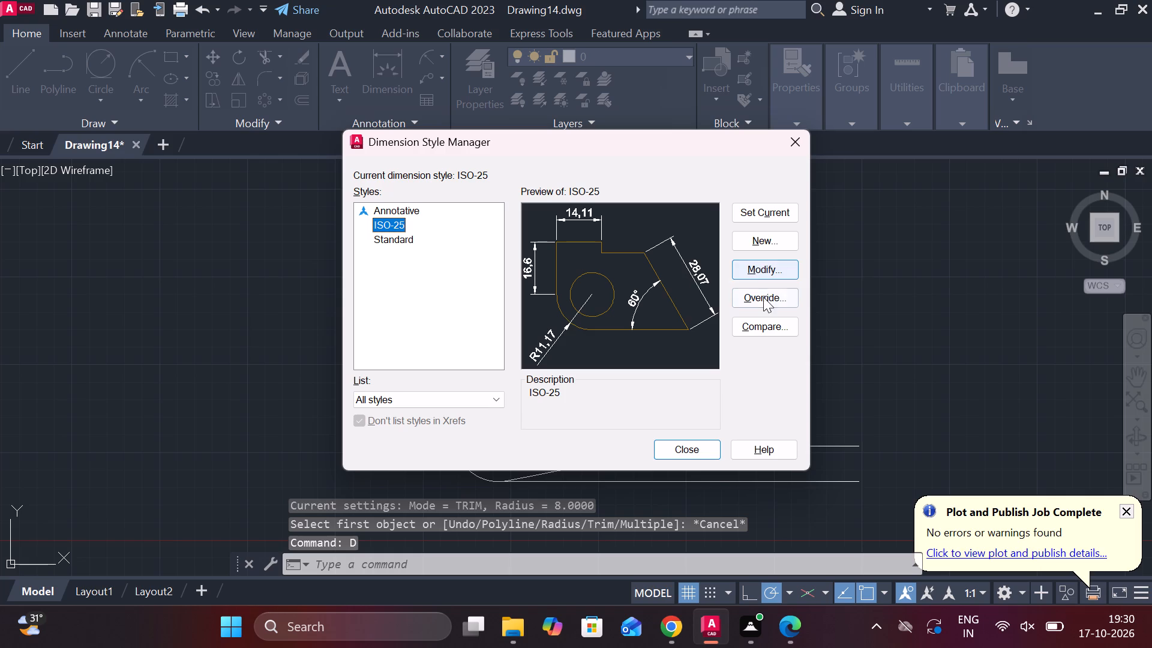
{"action": "left_click", "coordinate": [757, 274]}
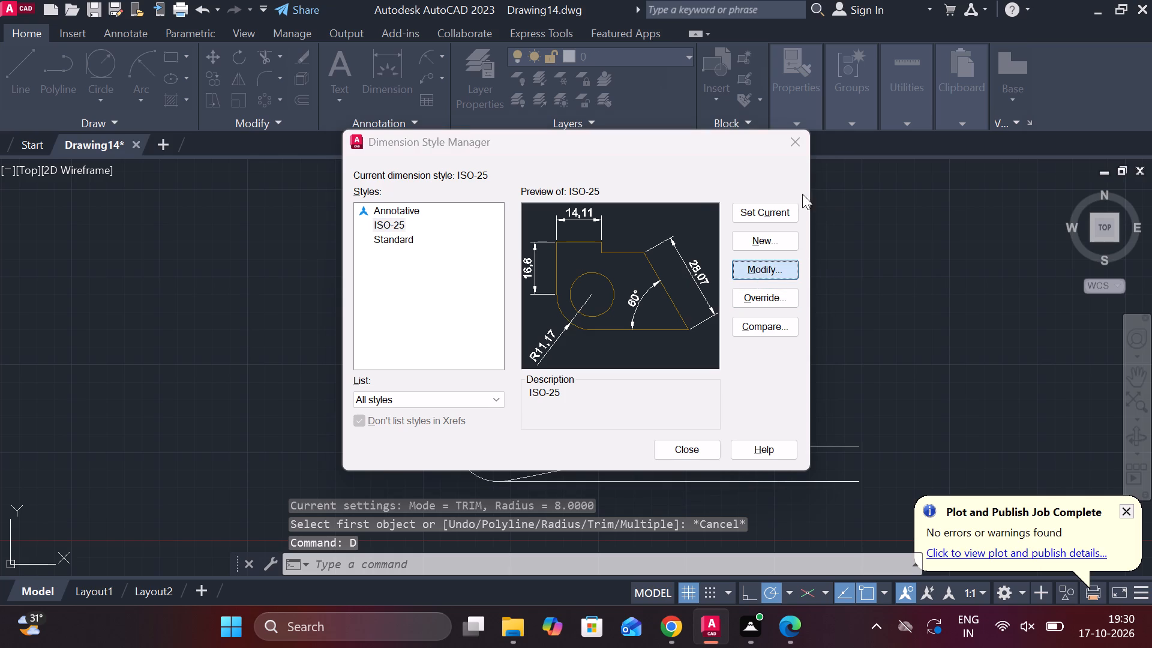
{"action": "left_click", "coordinate": [420, 103]}
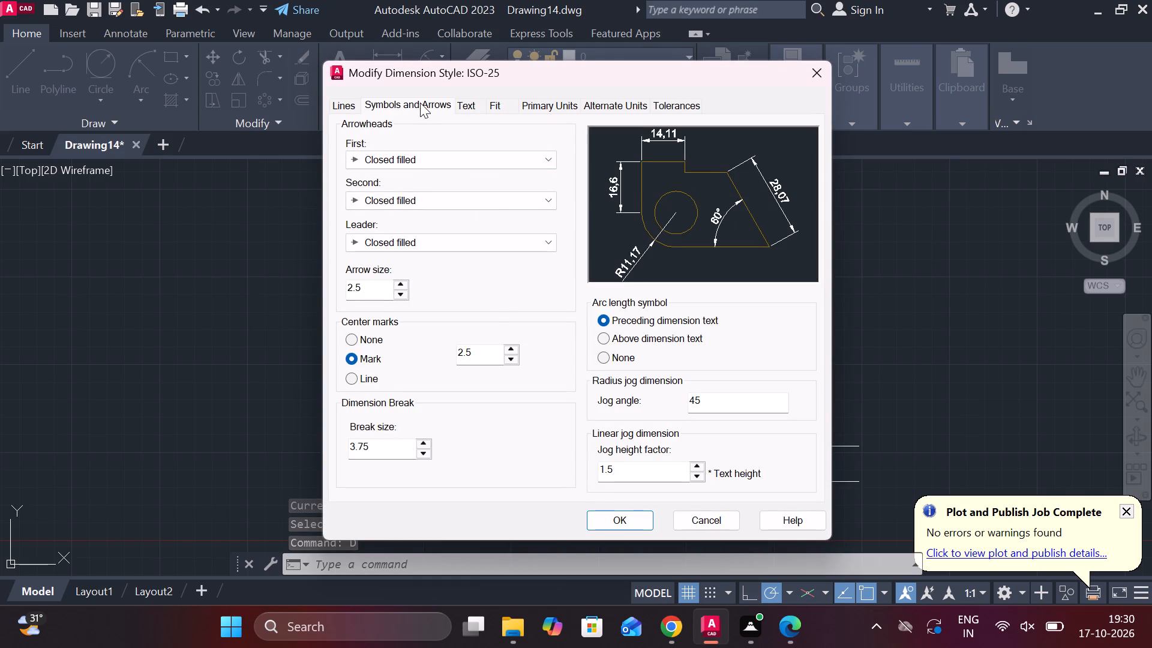
{"action": "left_click", "coordinate": [374, 286]}
{"action": "left_click_drag", "start_coordinate": [374, 286], "coordinate": [362, 286]}
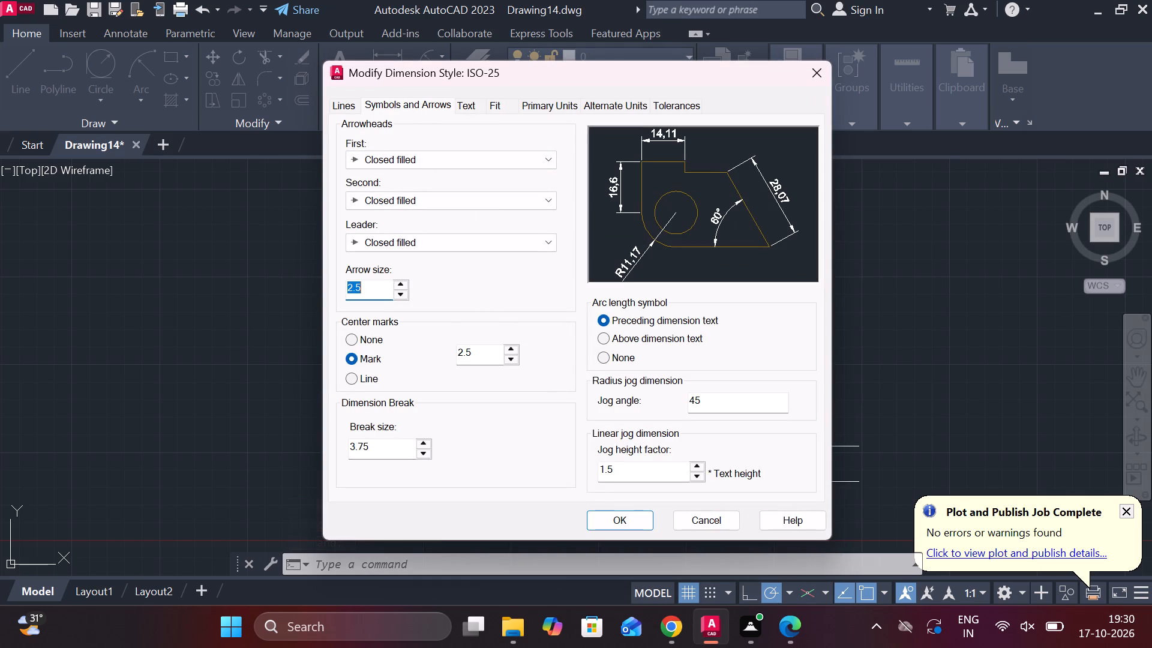
{"action": "key", "text": "5"}
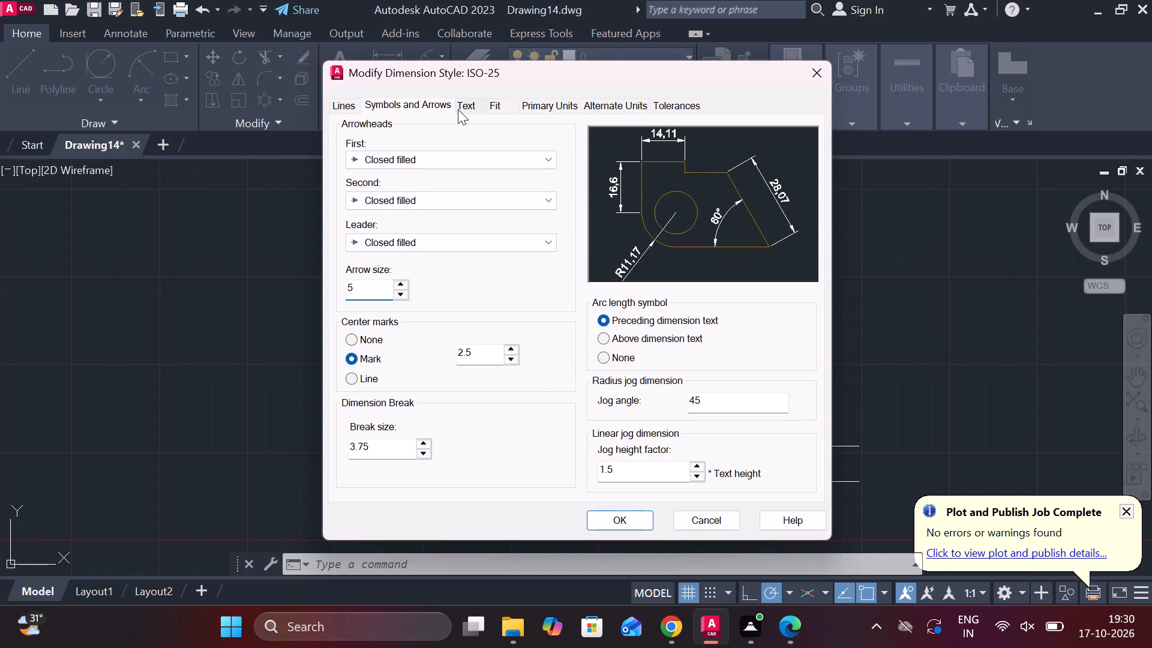
{"action": "left_click", "coordinate": [458, 109]}
{"action": "left_click_drag", "start_coordinate": [527, 238], "coordinate": [453, 241]}
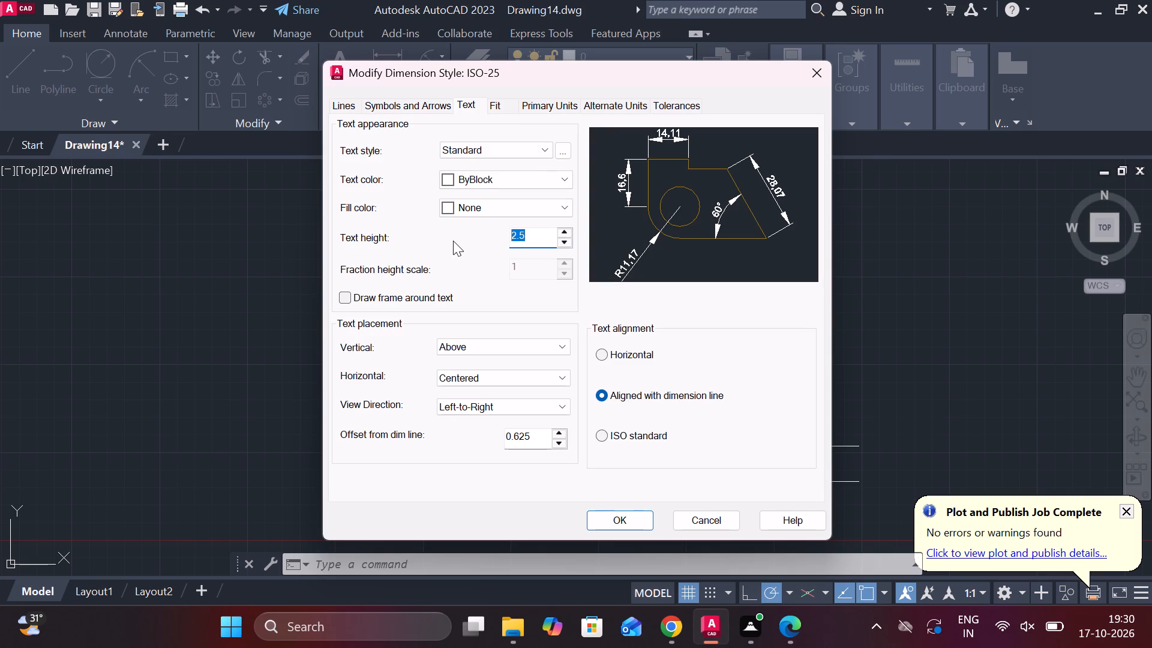
{"action": "key", "text": "7"}
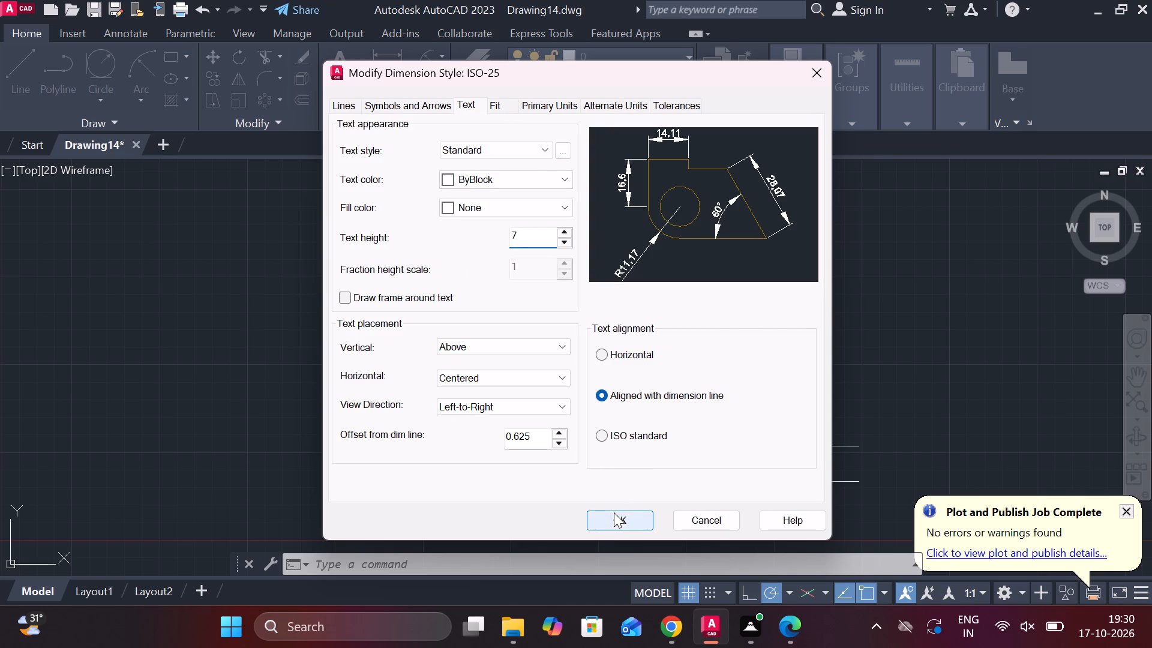
{"action": "double_click", "coordinate": [614, 512]}
{"action": "left_click", "coordinate": [780, 217]}
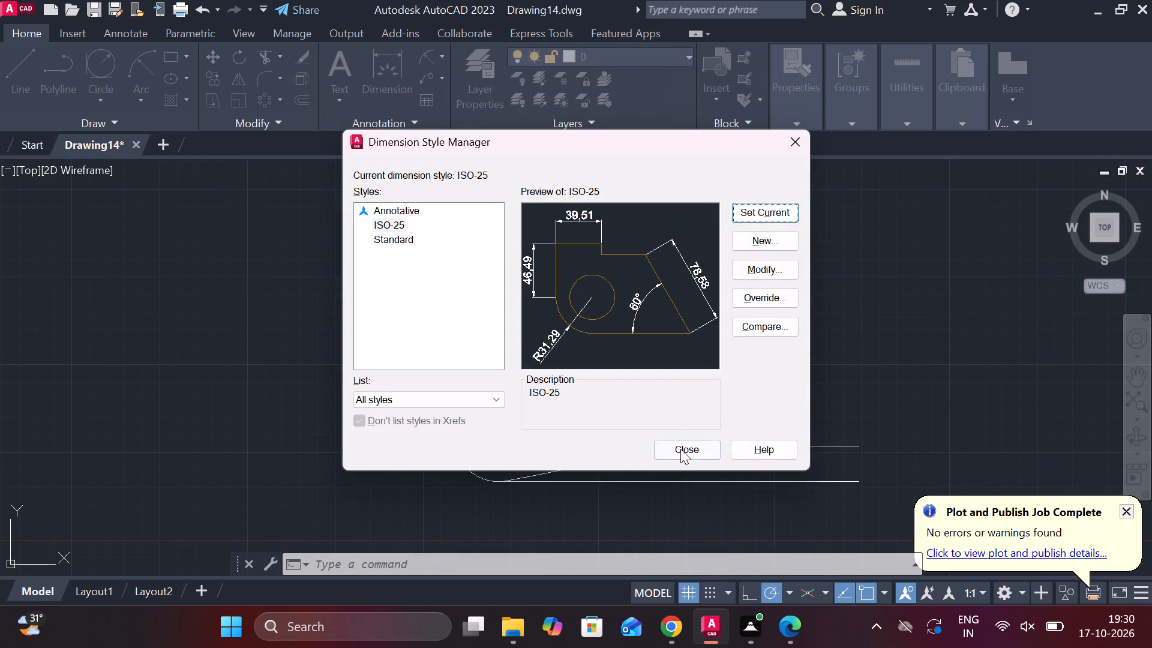
{"action": "left_click", "coordinate": [680, 449]}
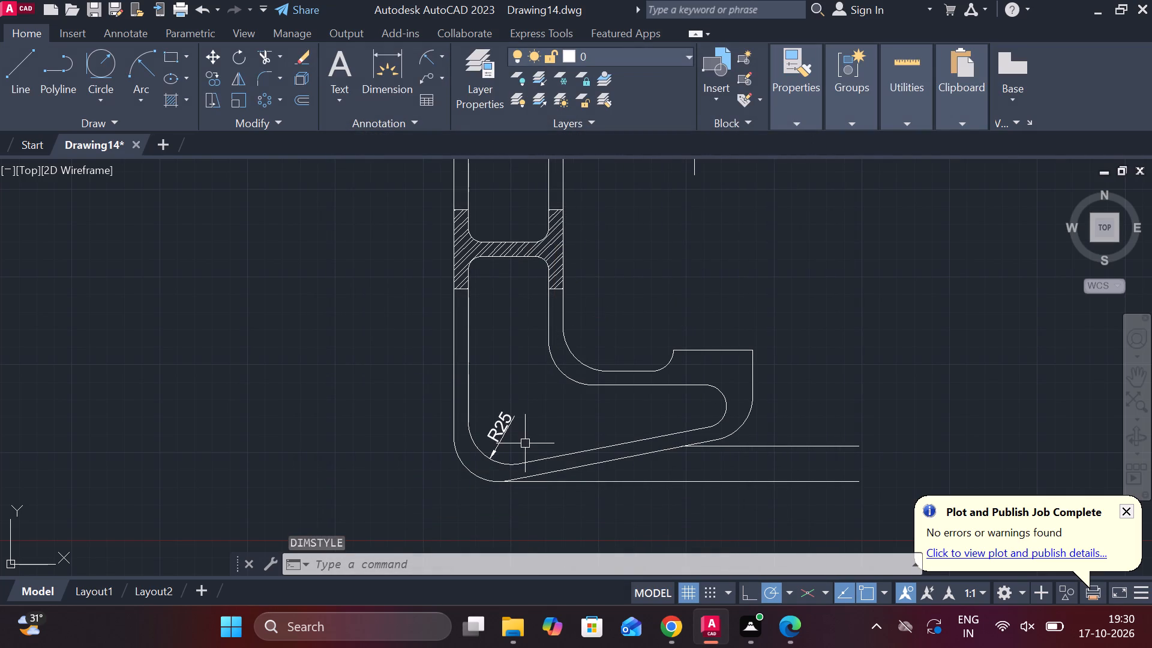
Add a radius dimension outside the frame to the outer arc at the spine's bottom corner.
{"action": "left_click", "coordinate": [421, 58]}
{"action": "middle_click_drag", "start_coordinate": [476, 453], "coordinate": [475, 340]}
{"action": "left_click", "coordinate": [467, 364]}
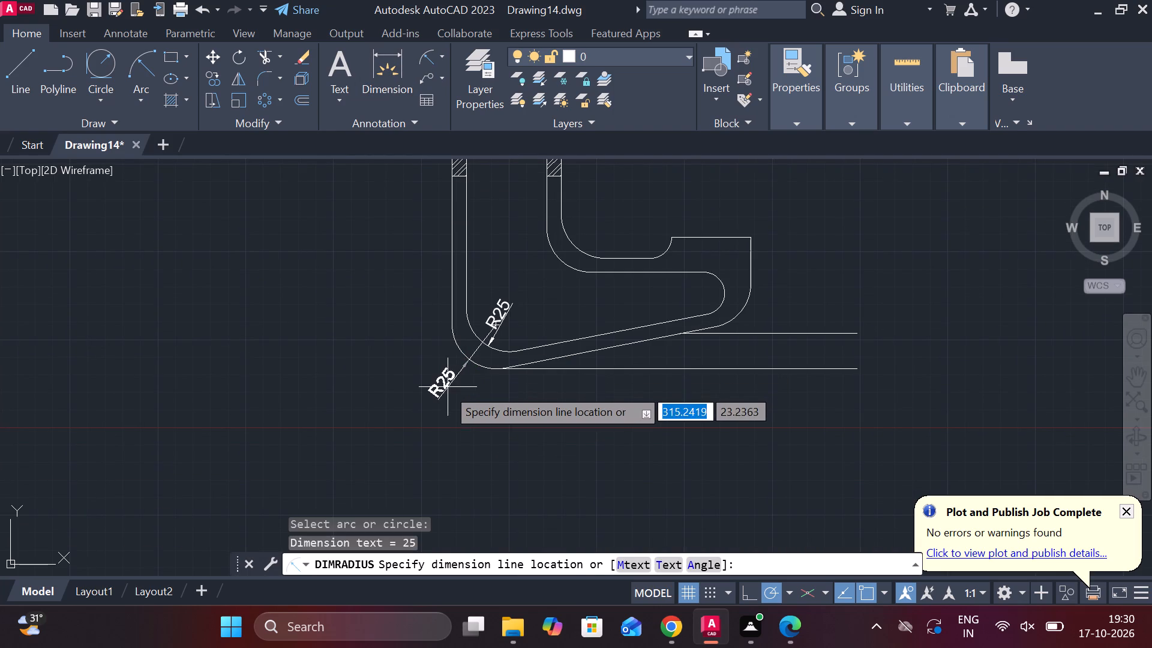
{"action": "left_click", "coordinate": [436, 375]}
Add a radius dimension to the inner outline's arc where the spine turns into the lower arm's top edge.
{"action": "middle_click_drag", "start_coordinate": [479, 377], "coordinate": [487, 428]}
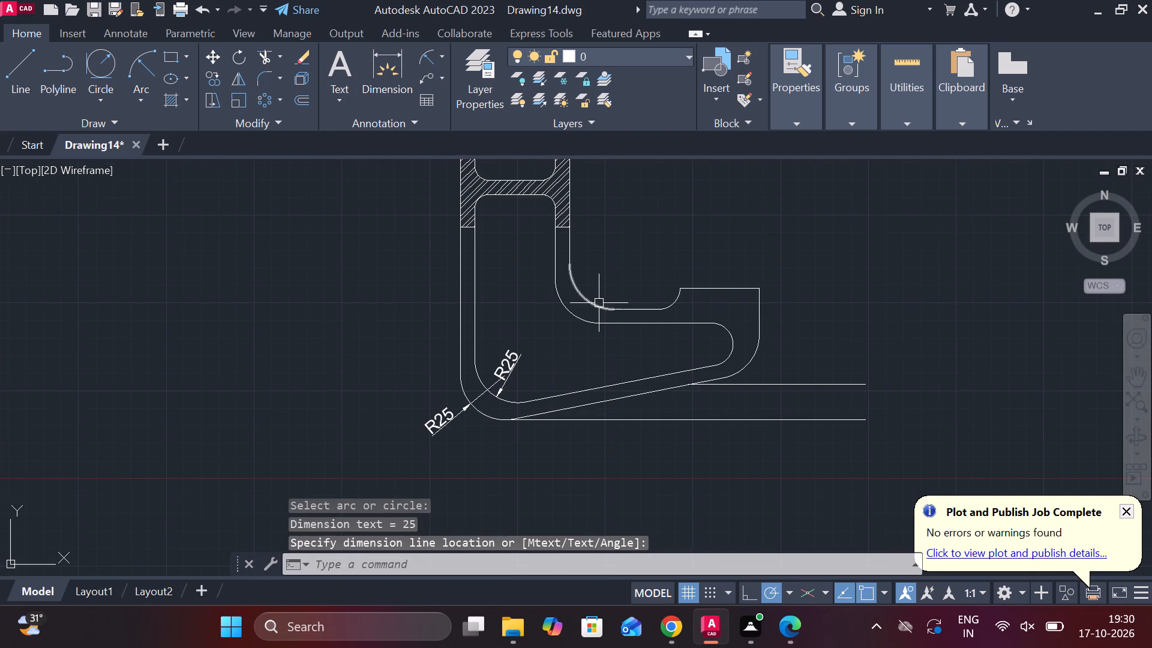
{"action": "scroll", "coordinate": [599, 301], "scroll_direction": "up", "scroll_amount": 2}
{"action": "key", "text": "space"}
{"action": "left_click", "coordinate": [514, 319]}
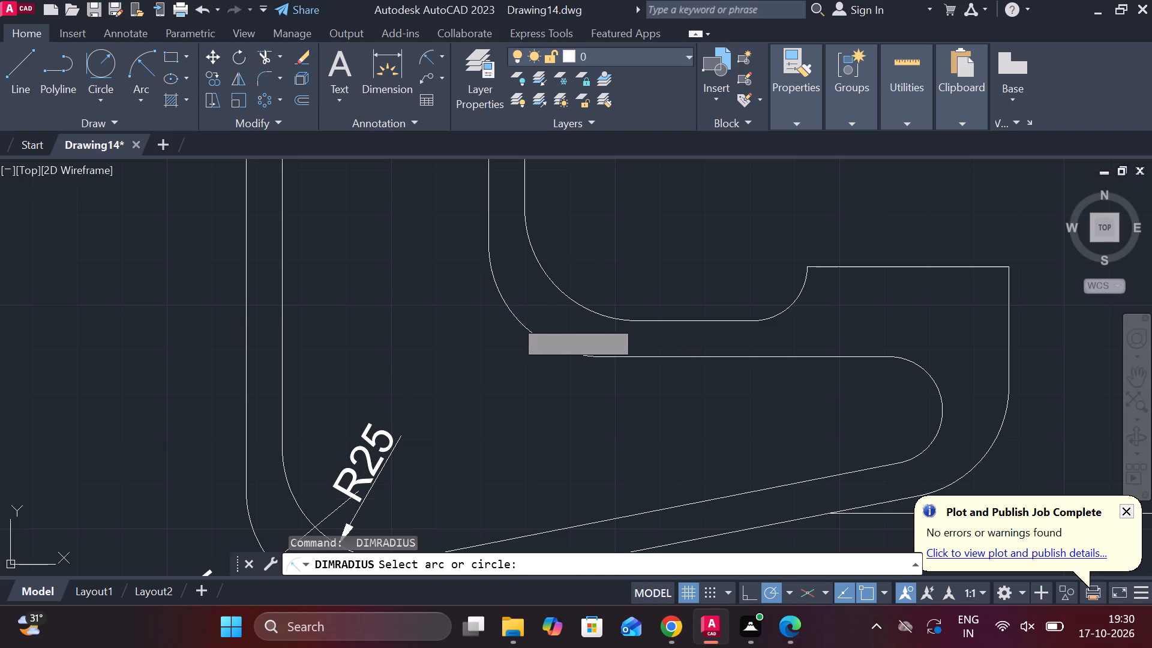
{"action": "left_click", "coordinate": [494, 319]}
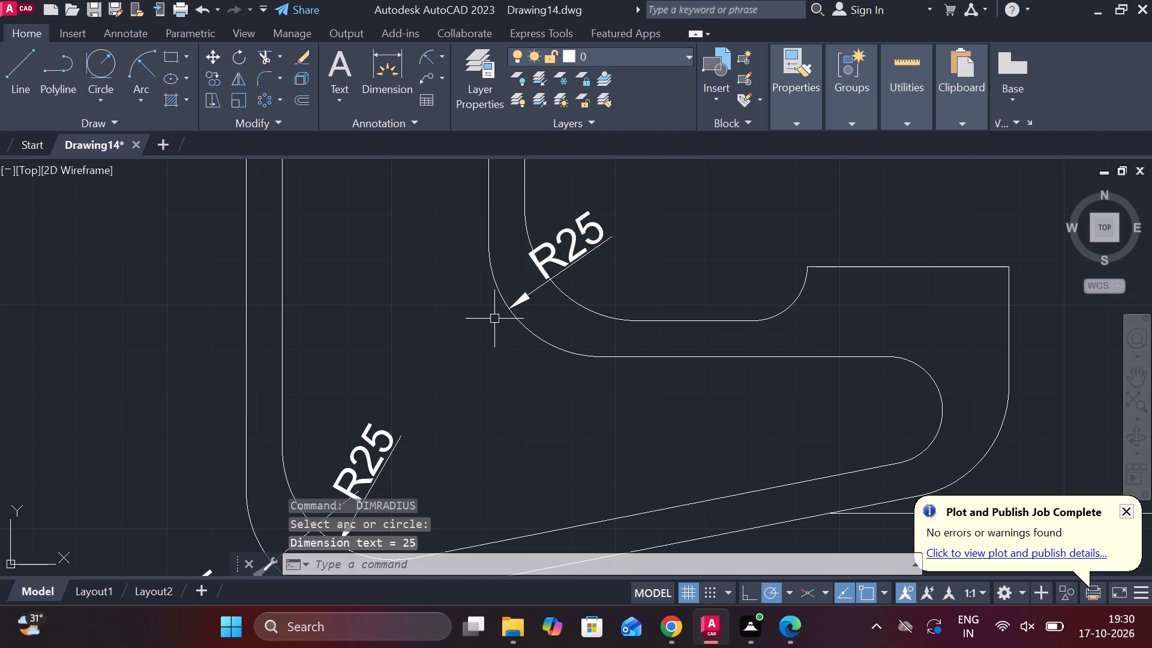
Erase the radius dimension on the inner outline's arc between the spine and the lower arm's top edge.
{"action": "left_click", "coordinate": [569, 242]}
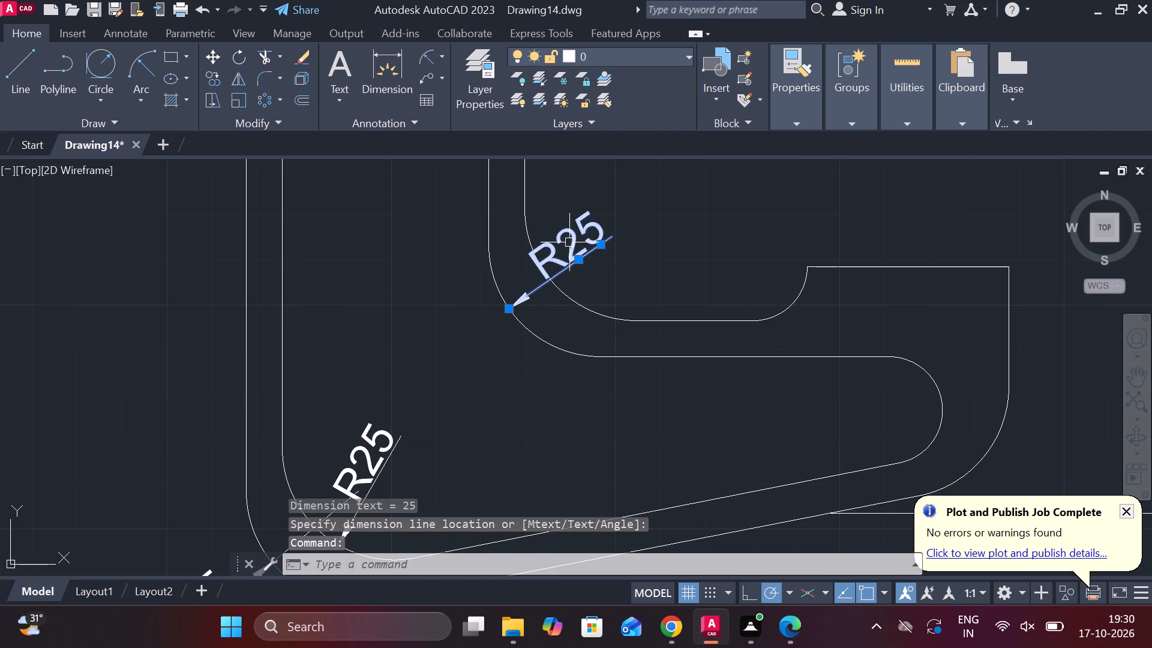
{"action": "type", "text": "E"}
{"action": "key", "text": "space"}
Add a radius dimension to the frame's outer outline arc inside the C opening, where the spine meets the lower arm.
{"action": "left_click", "coordinate": [422, 64]}
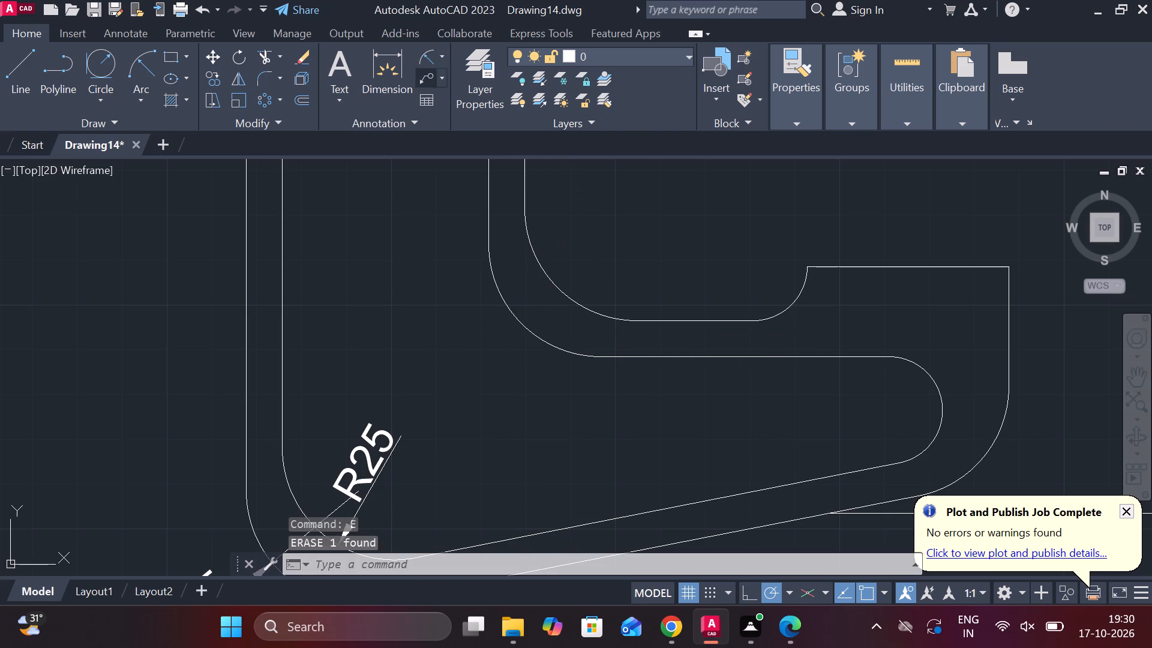
{"action": "left_click", "coordinate": [545, 277]}
{"action": "left_click", "coordinate": [564, 261]}
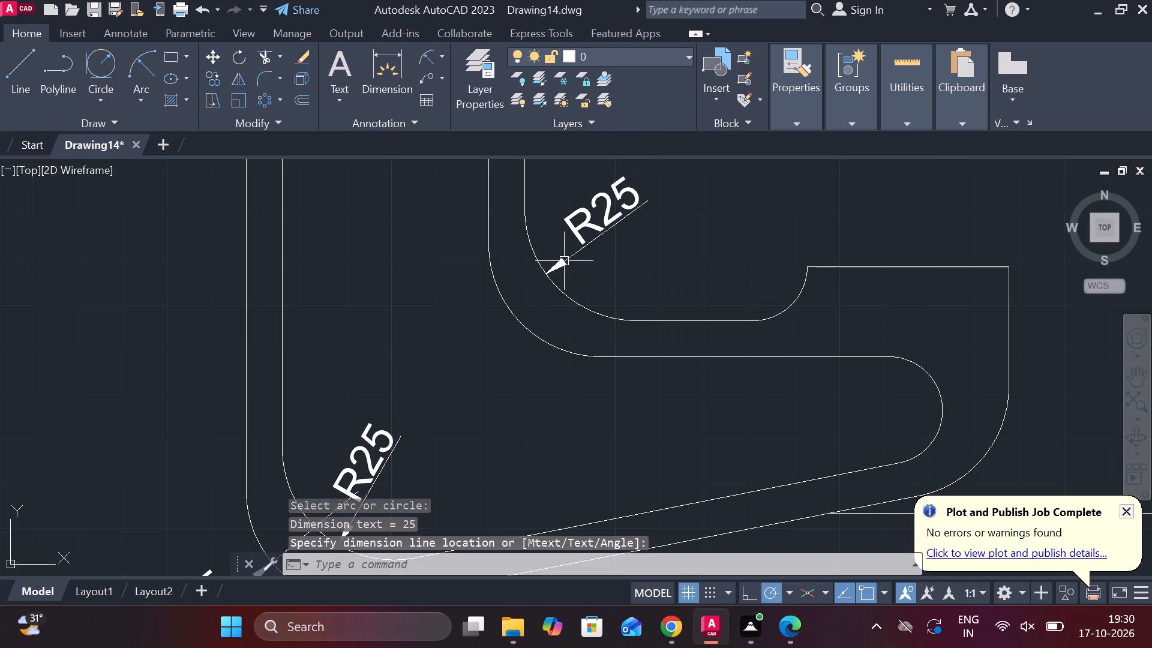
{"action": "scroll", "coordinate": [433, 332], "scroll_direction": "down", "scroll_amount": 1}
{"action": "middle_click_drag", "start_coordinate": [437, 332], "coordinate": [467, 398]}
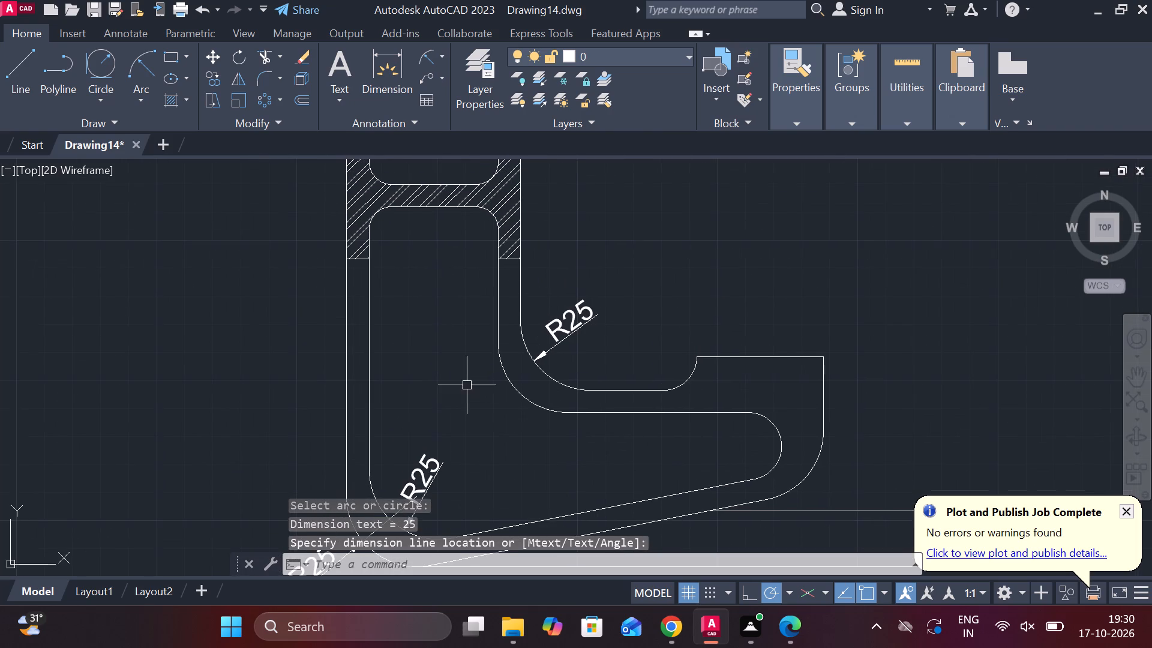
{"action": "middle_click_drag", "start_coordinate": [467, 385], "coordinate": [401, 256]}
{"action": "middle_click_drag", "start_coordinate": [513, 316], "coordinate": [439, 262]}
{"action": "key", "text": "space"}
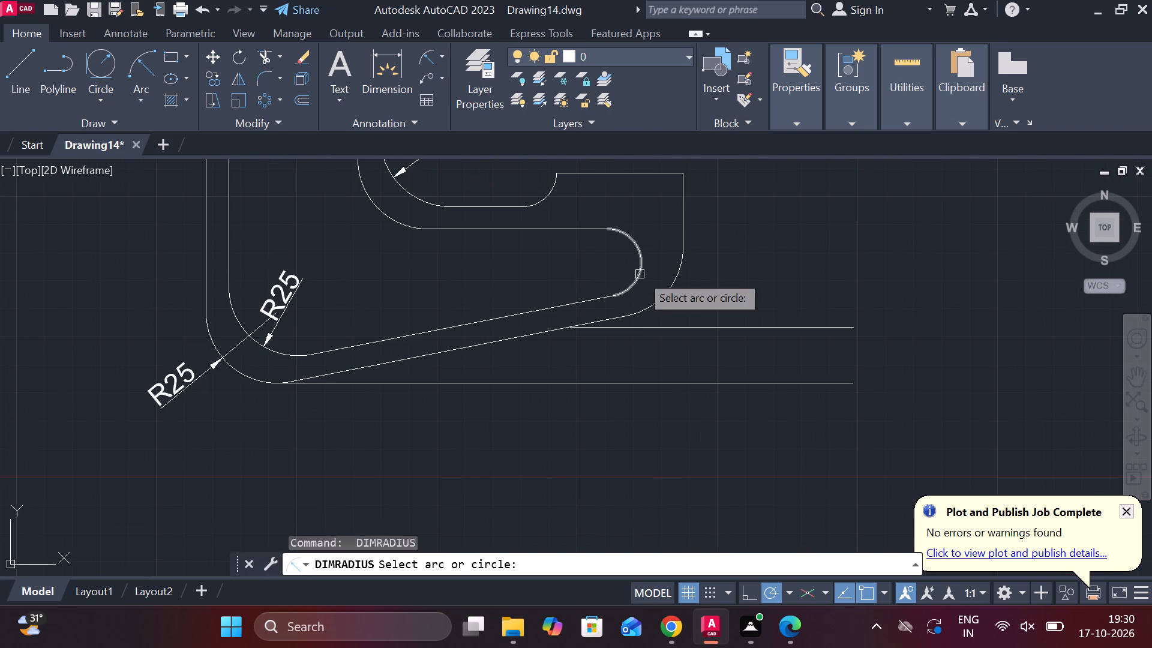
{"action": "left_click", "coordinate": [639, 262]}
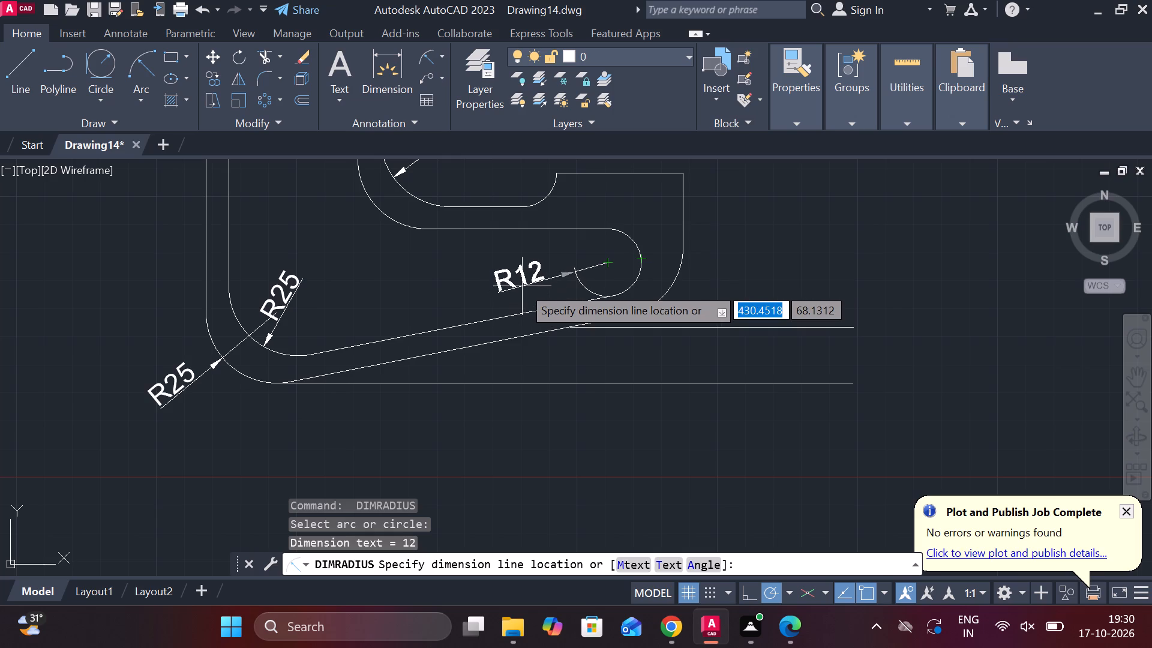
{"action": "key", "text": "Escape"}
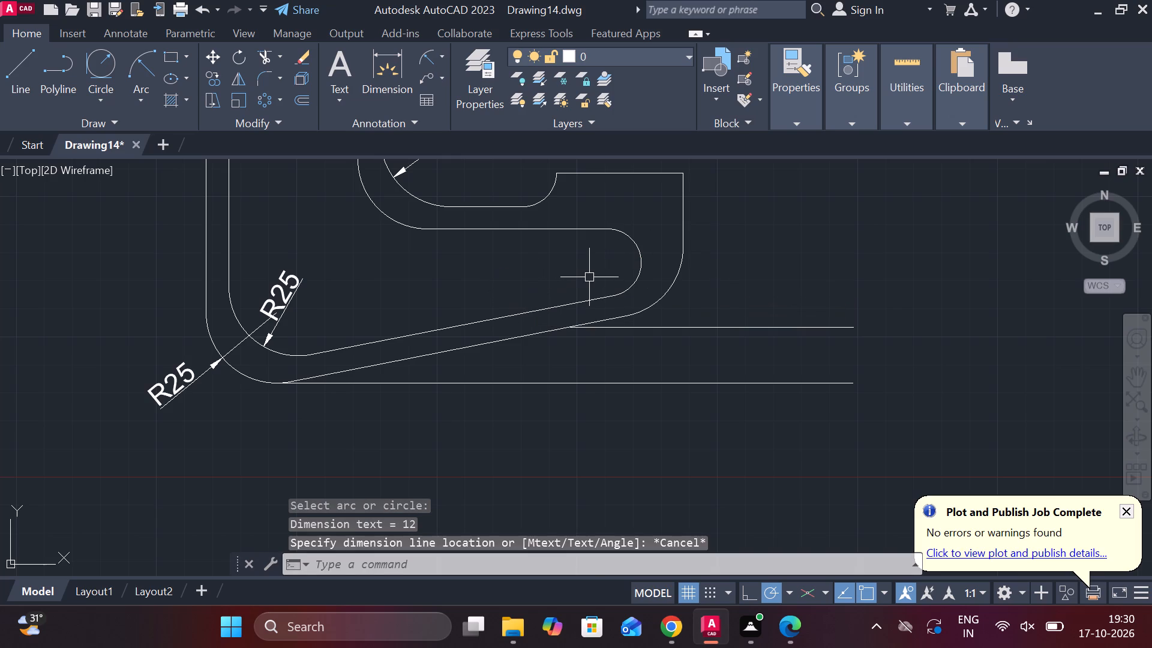
Turn off drawing the dimension line between extension lines in the ISO-25 dimension style, and set the style current.
{"action": "key", "text": "d"}
{"action": "key", "text": "space"}
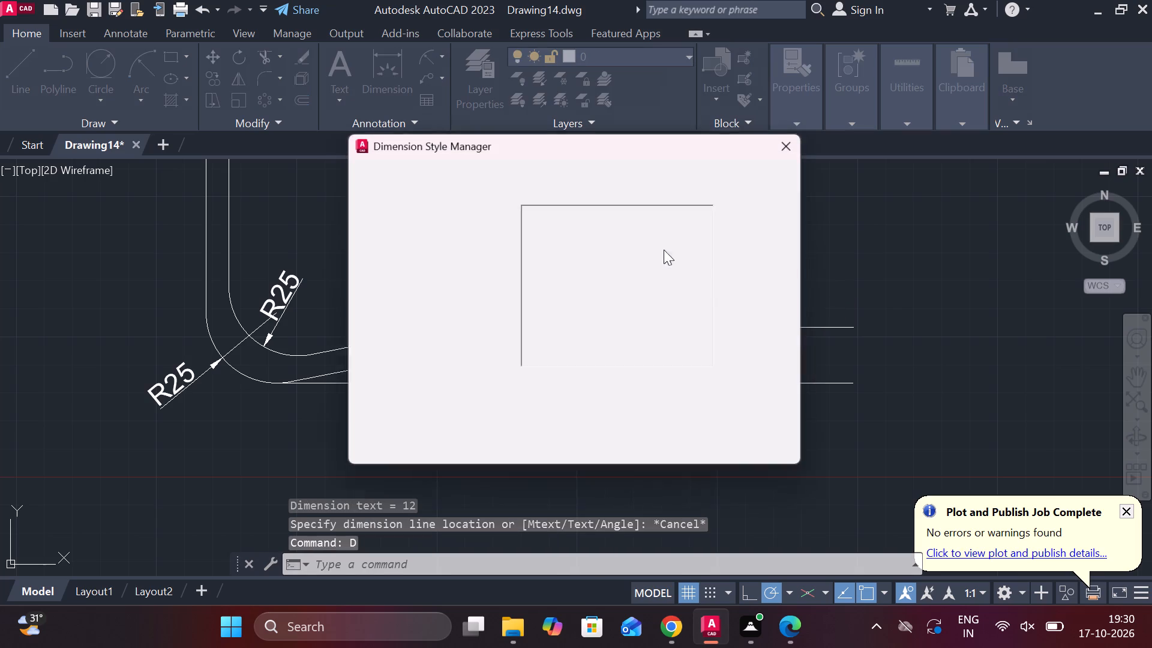
{"action": "left_click", "coordinate": [757, 262]}
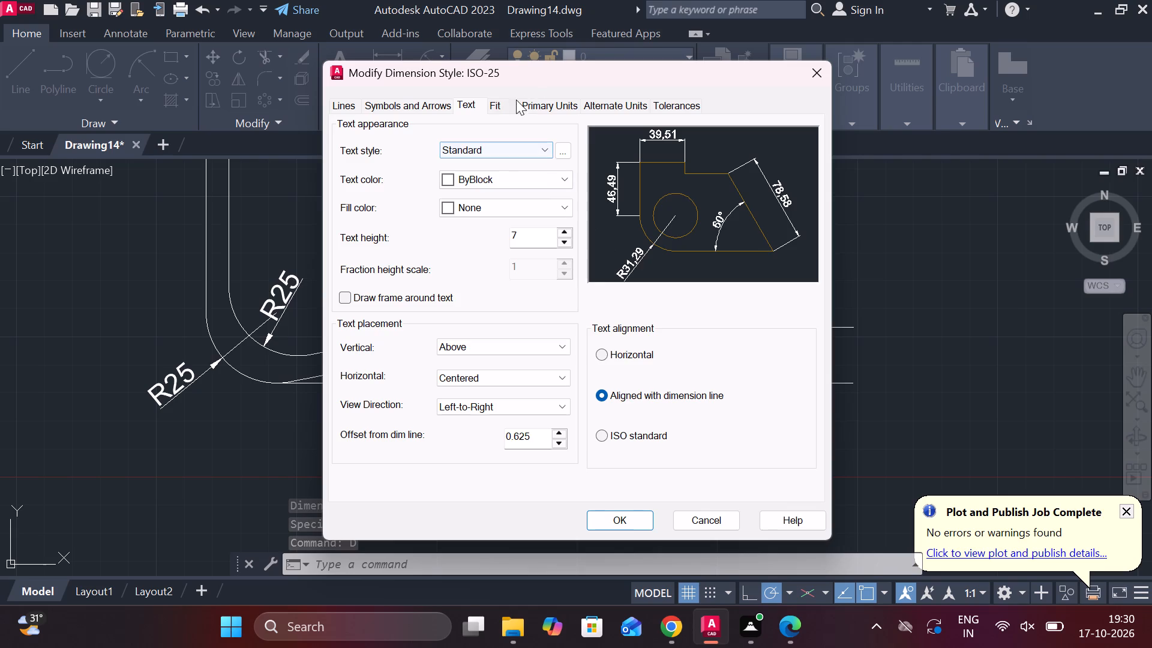
{"action": "left_click", "coordinate": [490, 110]}
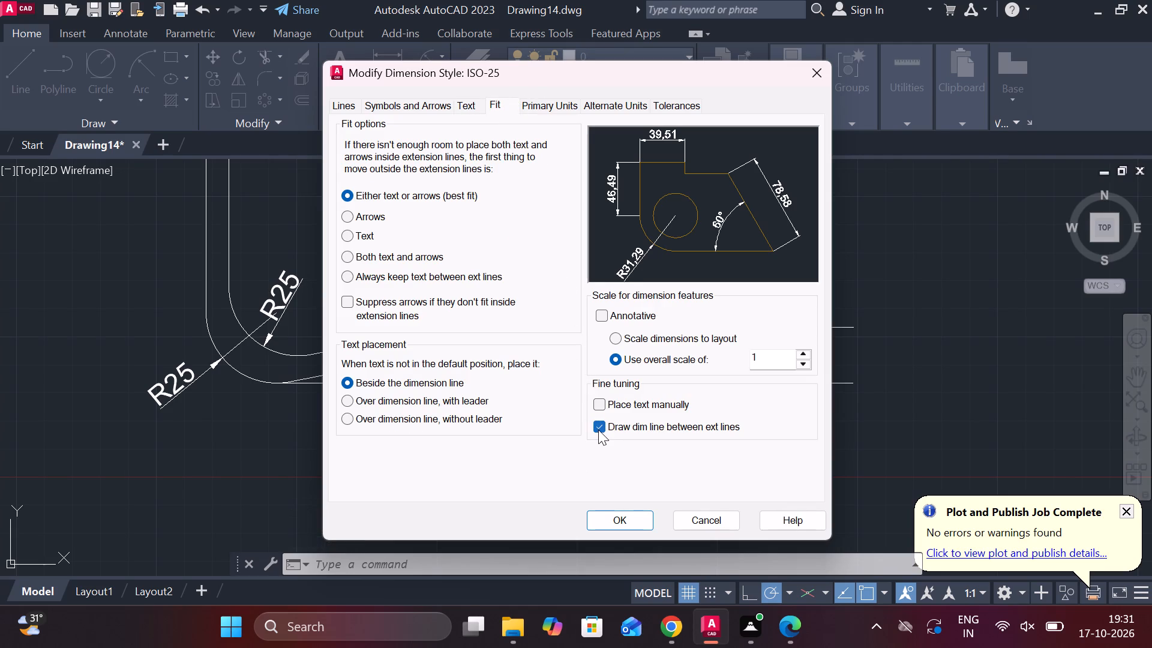
{"action": "left_click", "coordinate": [598, 430]}
{"action": "left_click", "coordinate": [626, 512]}
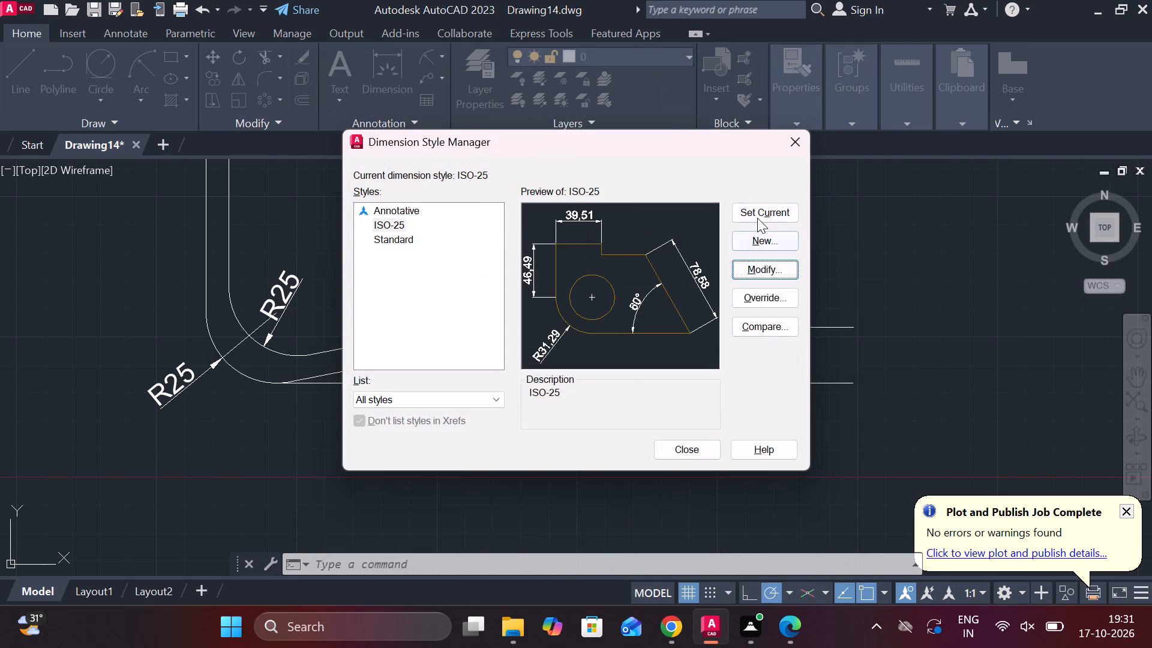
{"action": "left_click", "coordinate": [758, 212]}
{"action": "left_click", "coordinate": [700, 451]}
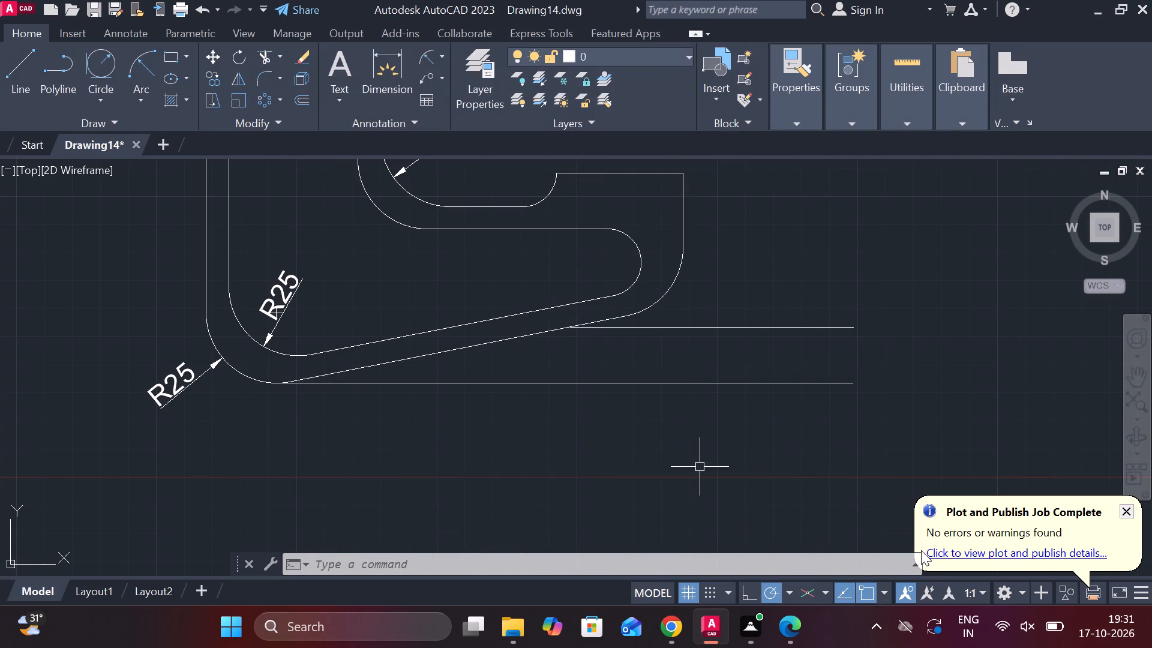
Lower the screen brightness to about 48.
{"action": "left_click", "coordinate": [1008, 630]}
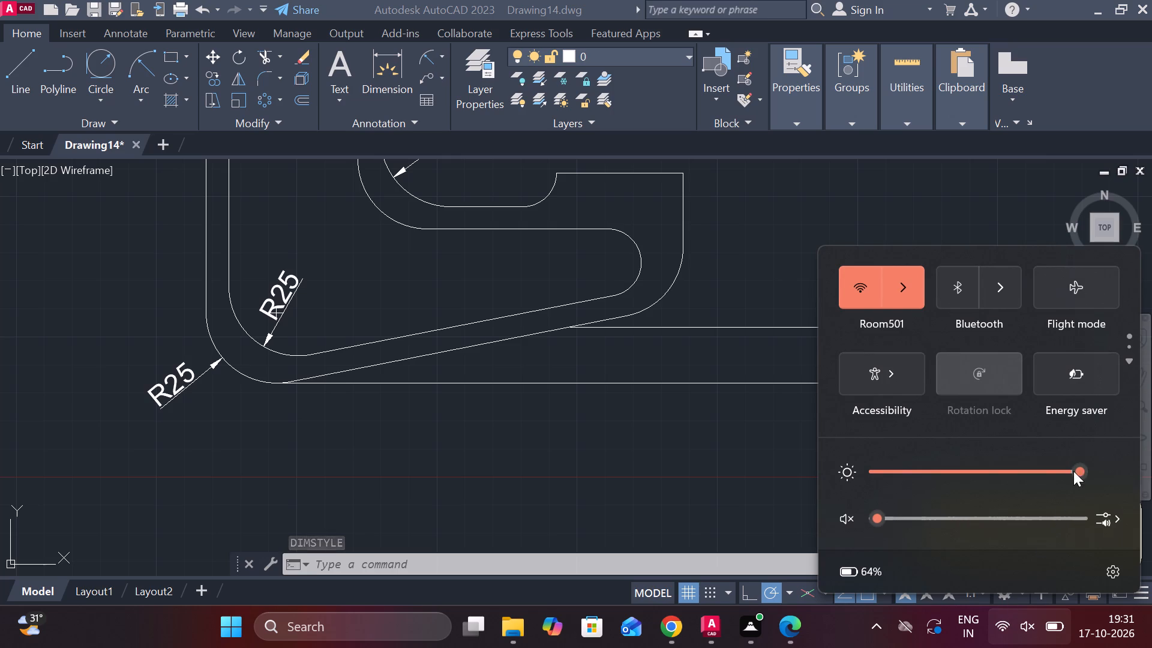
{"action": "left_click", "coordinate": [1078, 470]}
{"action": "left_click_drag", "start_coordinate": [1078, 470], "coordinate": [972, 482]}
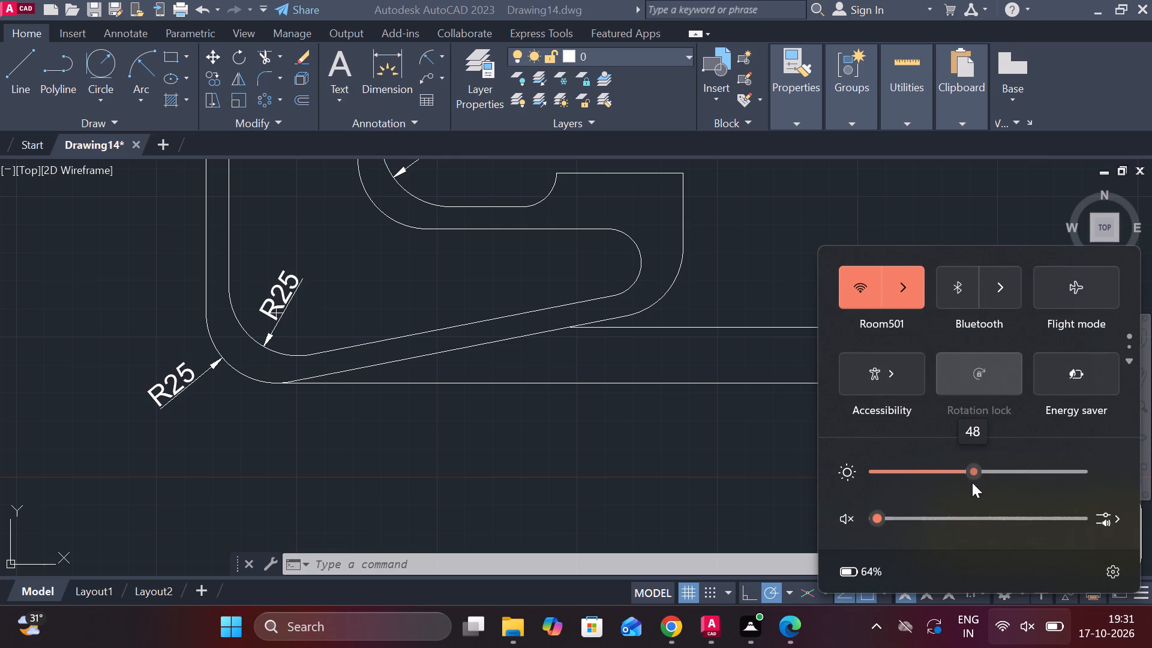
{"action": "left_click_drag", "start_coordinate": [972, 482], "coordinate": [973, 482]}
{"action": "left_click", "coordinate": [973, 482]}
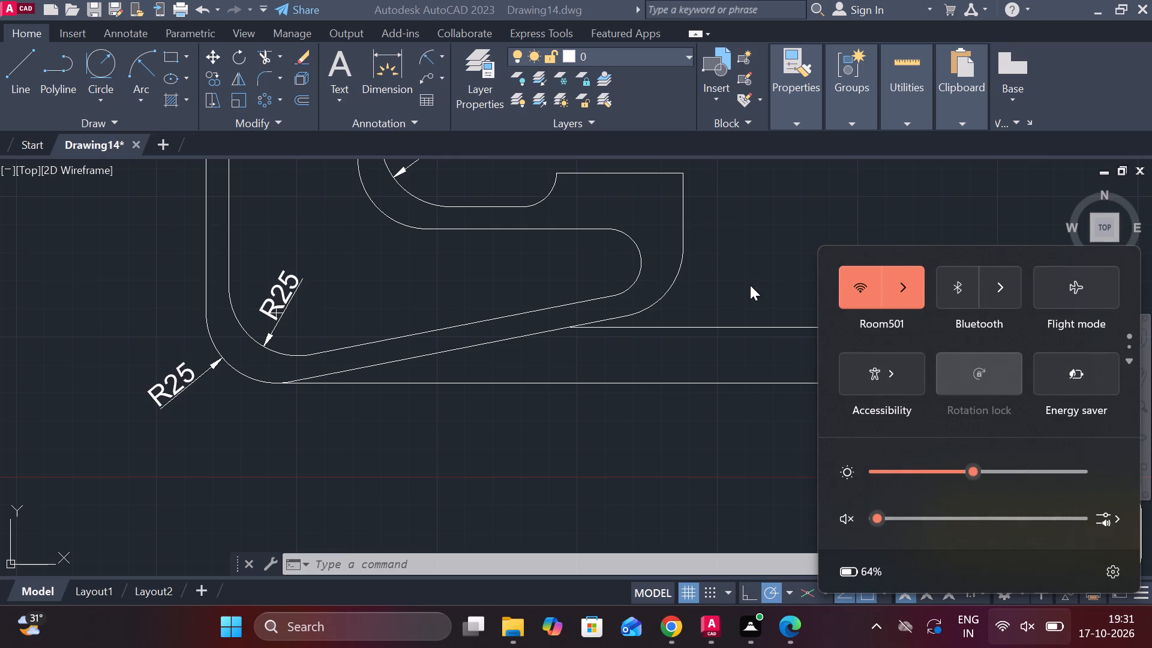
{"action": "left_click", "coordinate": [750, 285]}
Add a radius dimension to the rounded end of the inner outline in the lower arm, with the text inside the arm.
{"action": "middle_click_drag", "start_coordinate": [750, 285], "coordinate": [777, 367]}
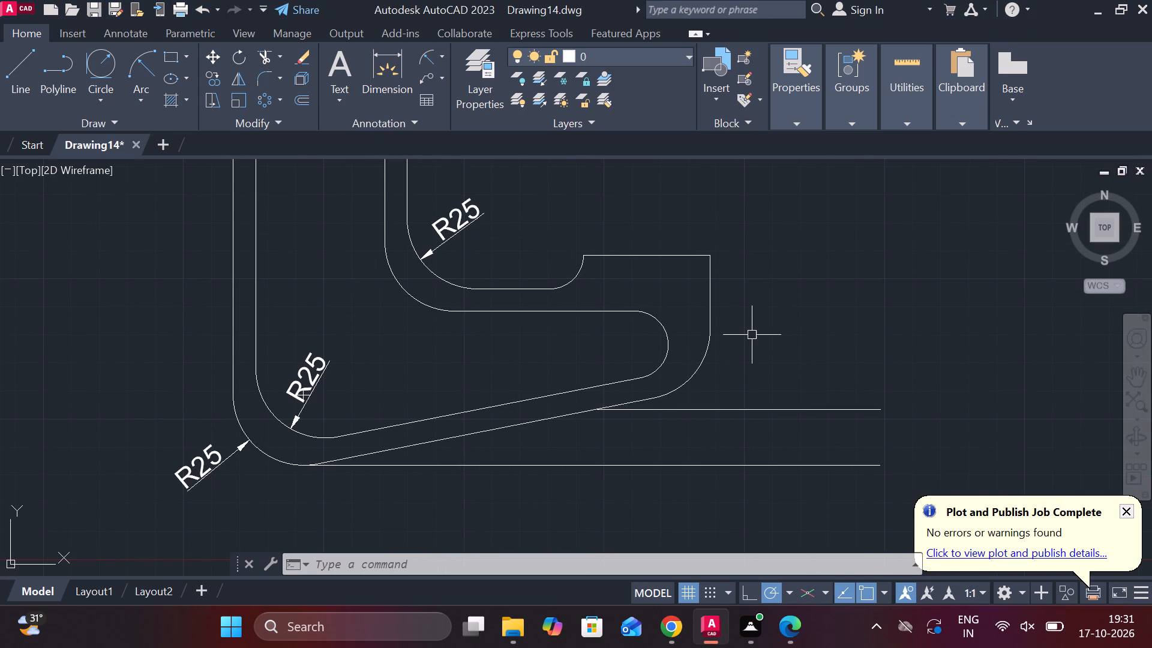
{"action": "left_click", "coordinate": [431, 61]}
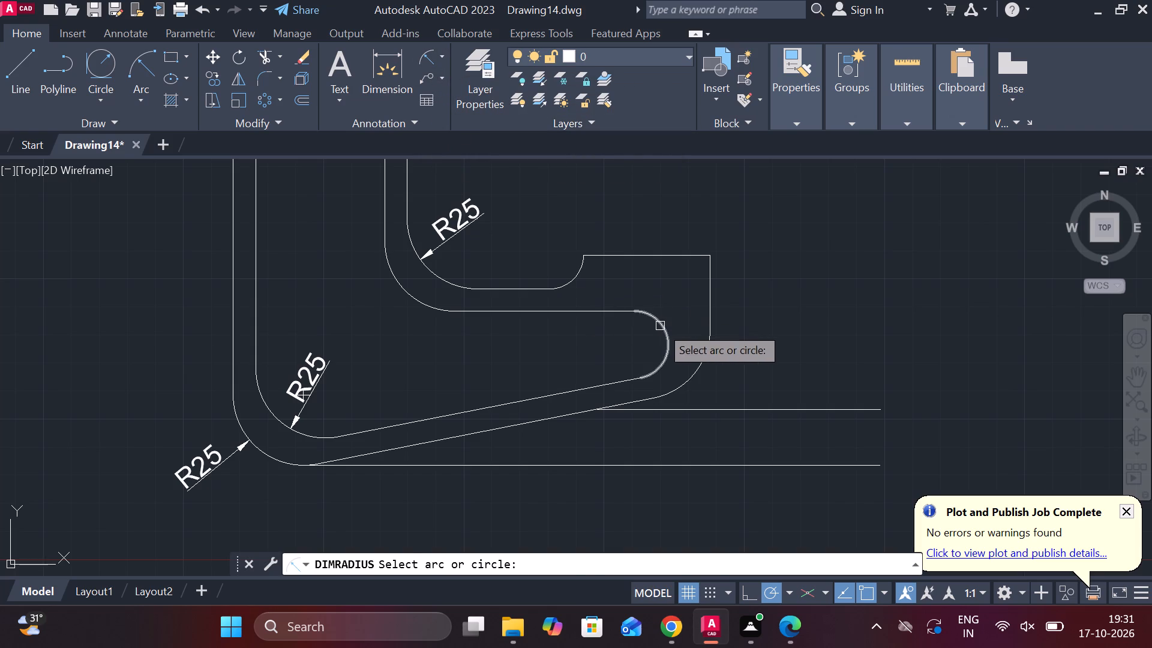
{"action": "left_click", "coordinate": [660, 326]}
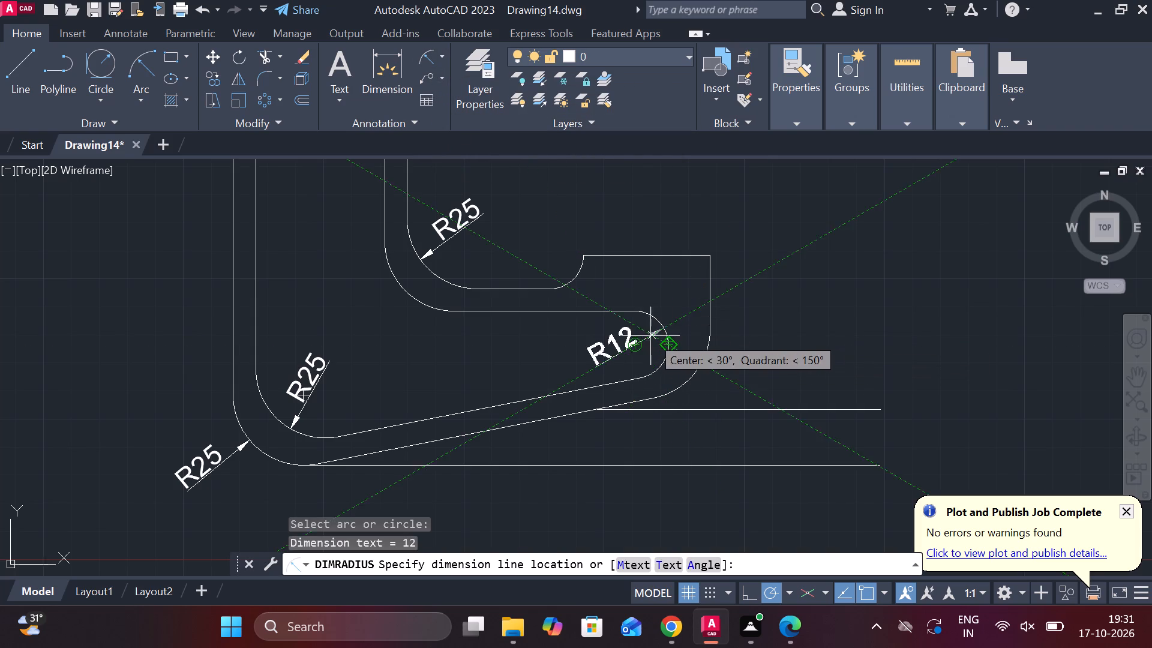
{"action": "double_click", "coordinate": [641, 337]}
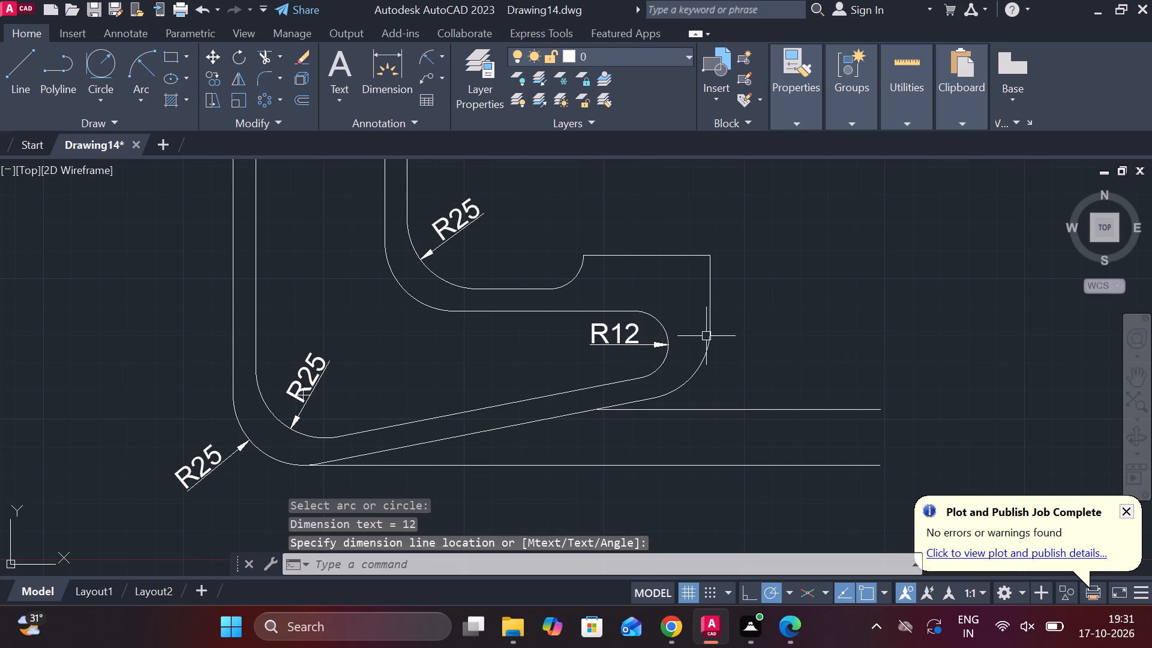
Add a radius dimension to the fillet above the hatched rib web, on the side of the spine's back edge.
{"action": "scroll", "coordinate": [708, 337], "scroll_direction": "down", "scroll_amount": 1}
{"action": "middle_click_drag", "start_coordinate": [688, 283], "coordinate": [701, 314]}
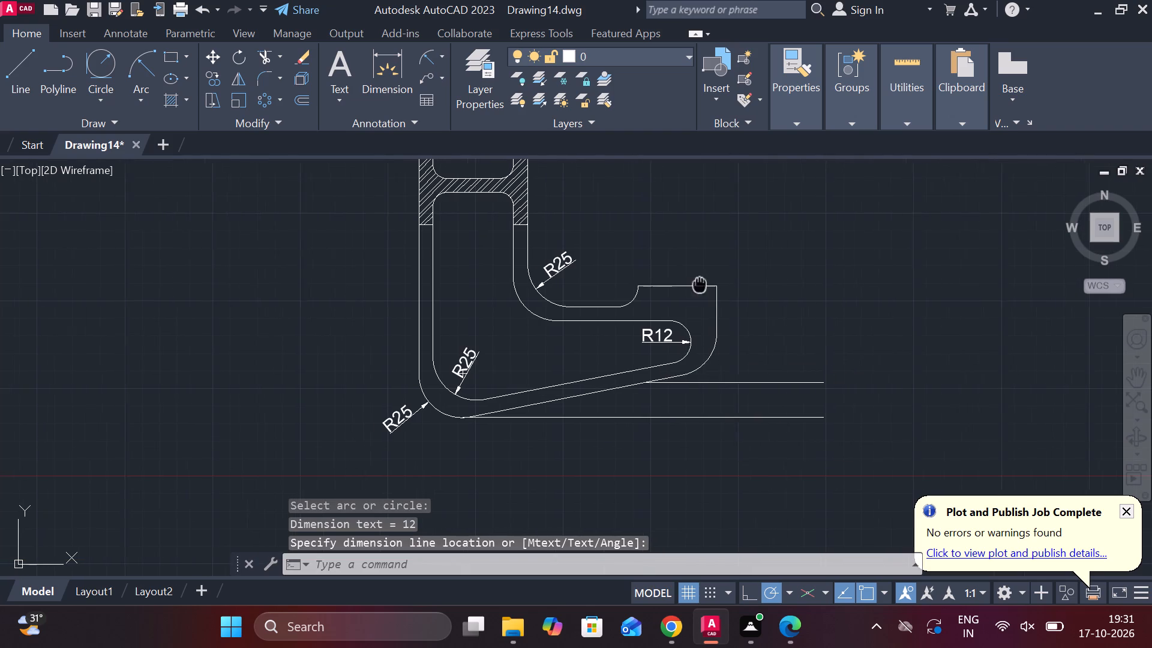
{"action": "middle_click_drag", "start_coordinate": [701, 314], "coordinate": [695, 355]}
{"action": "middle_click_drag", "start_coordinate": [585, 304], "coordinate": [593, 447]}
{"action": "scroll", "coordinate": [475, 376], "scroll_direction": "up", "scroll_amount": 2}
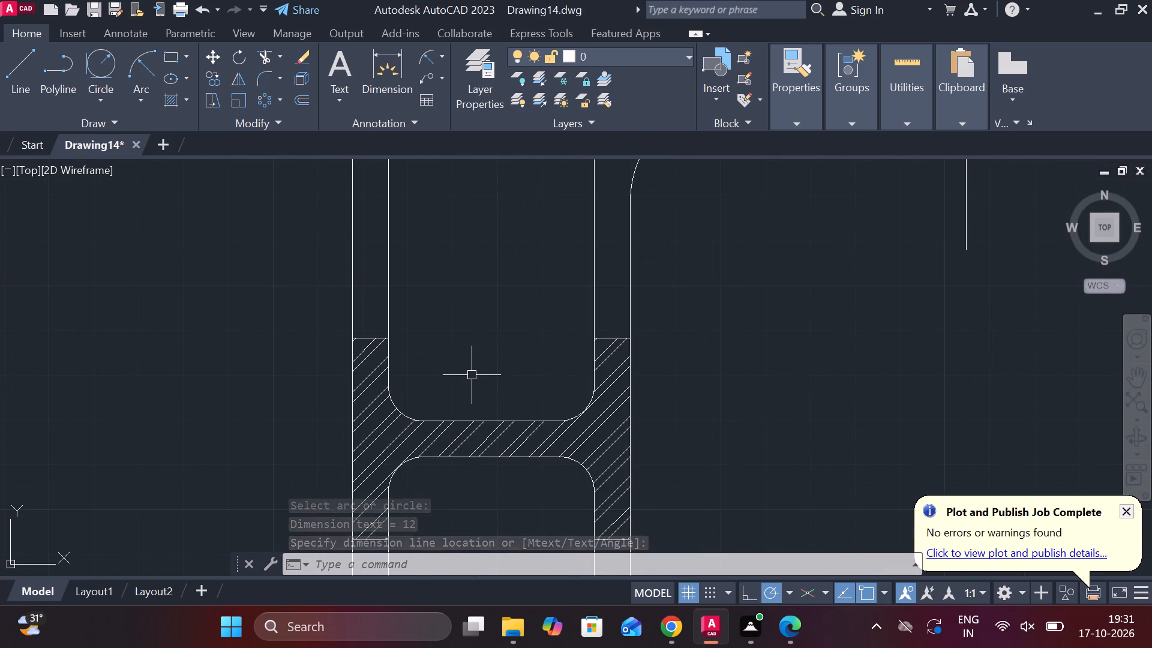
{"action": "key", "text": "space"}
{"action": "left_click", "coordinate": [401, 408]}
{"action": "double_click", "coordinate": [407, 398]}
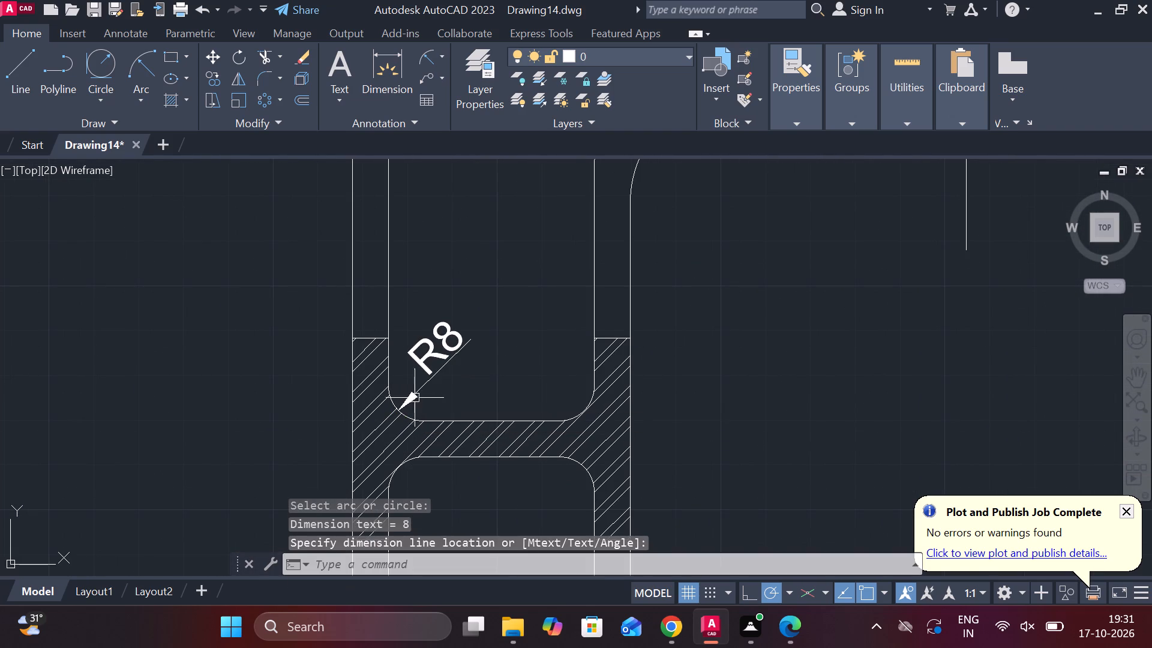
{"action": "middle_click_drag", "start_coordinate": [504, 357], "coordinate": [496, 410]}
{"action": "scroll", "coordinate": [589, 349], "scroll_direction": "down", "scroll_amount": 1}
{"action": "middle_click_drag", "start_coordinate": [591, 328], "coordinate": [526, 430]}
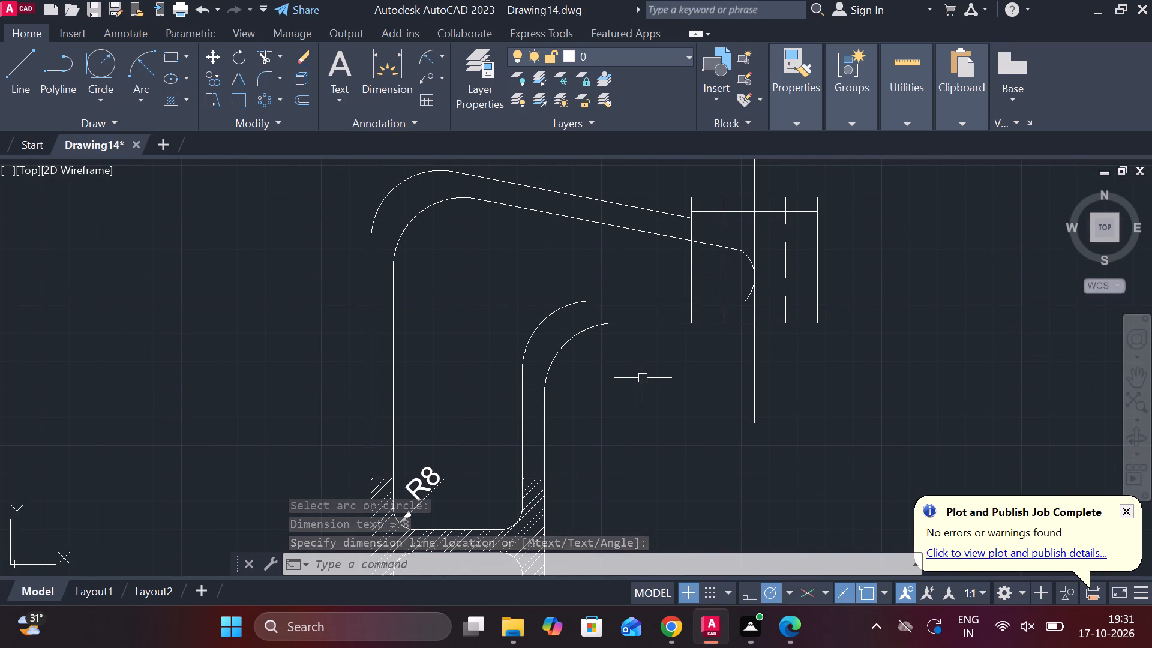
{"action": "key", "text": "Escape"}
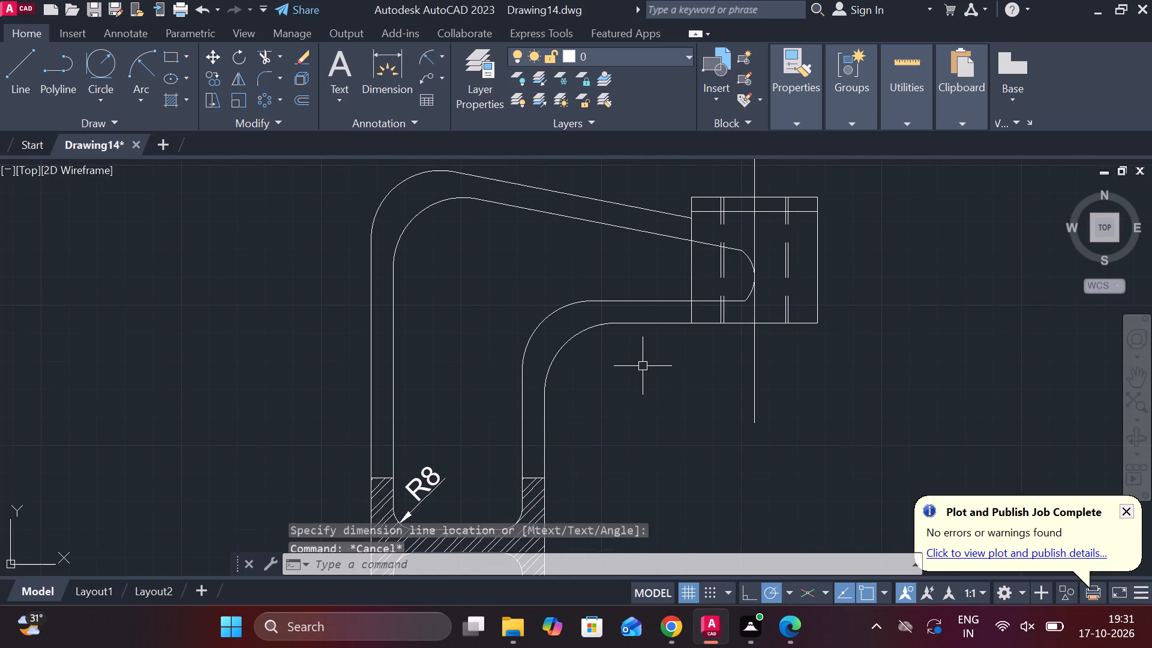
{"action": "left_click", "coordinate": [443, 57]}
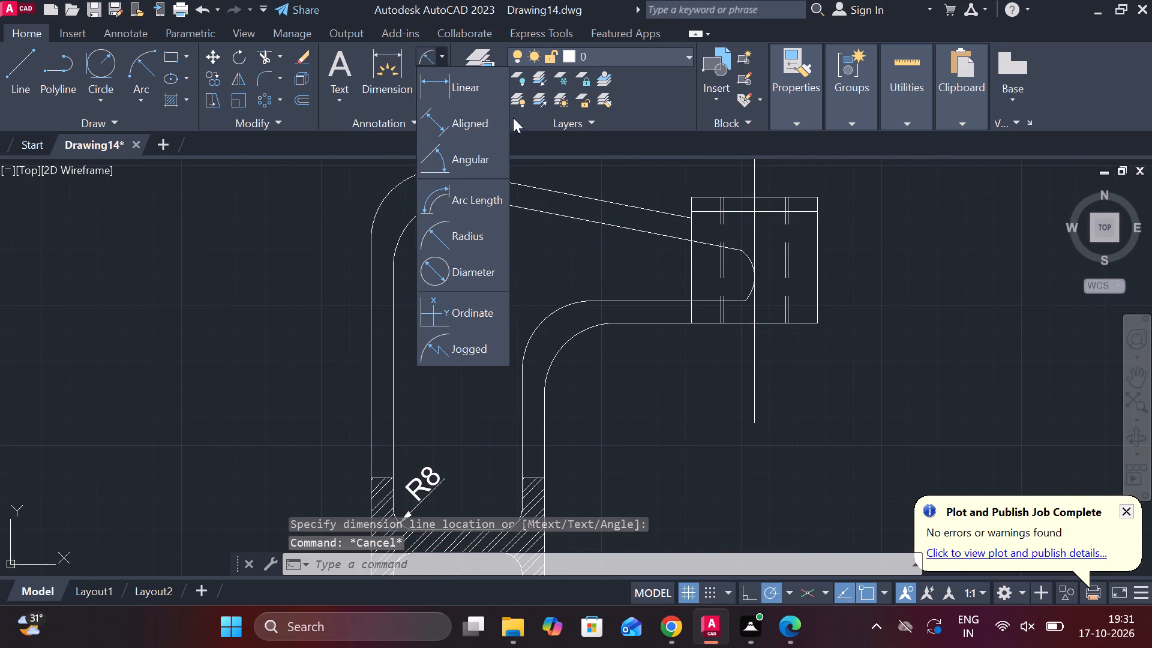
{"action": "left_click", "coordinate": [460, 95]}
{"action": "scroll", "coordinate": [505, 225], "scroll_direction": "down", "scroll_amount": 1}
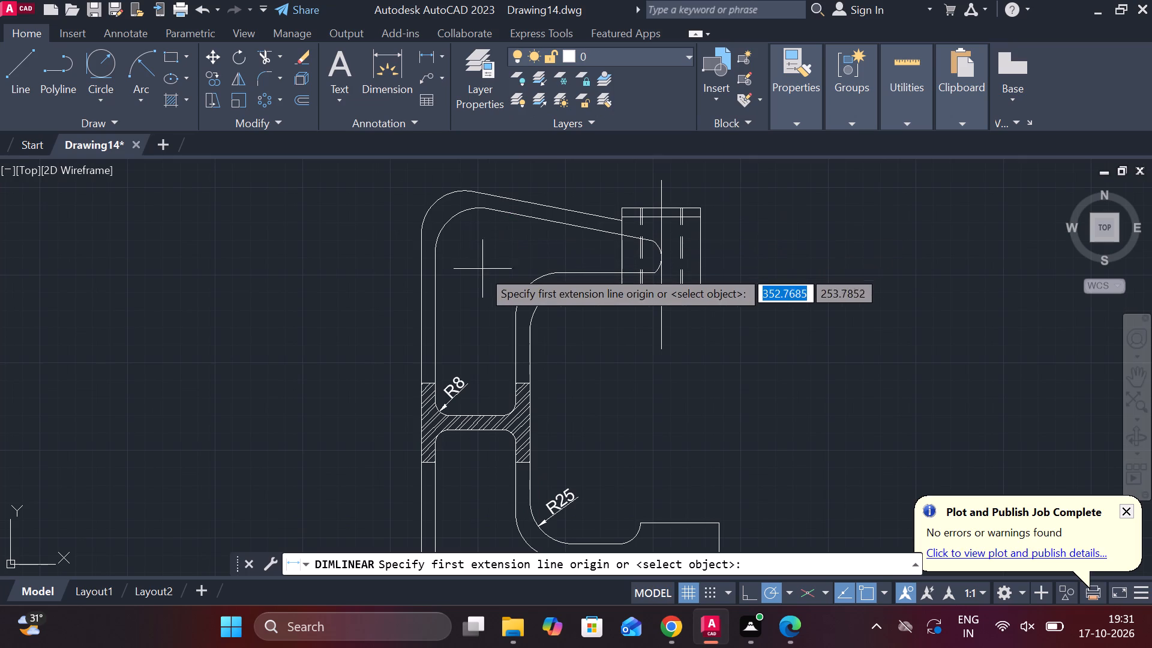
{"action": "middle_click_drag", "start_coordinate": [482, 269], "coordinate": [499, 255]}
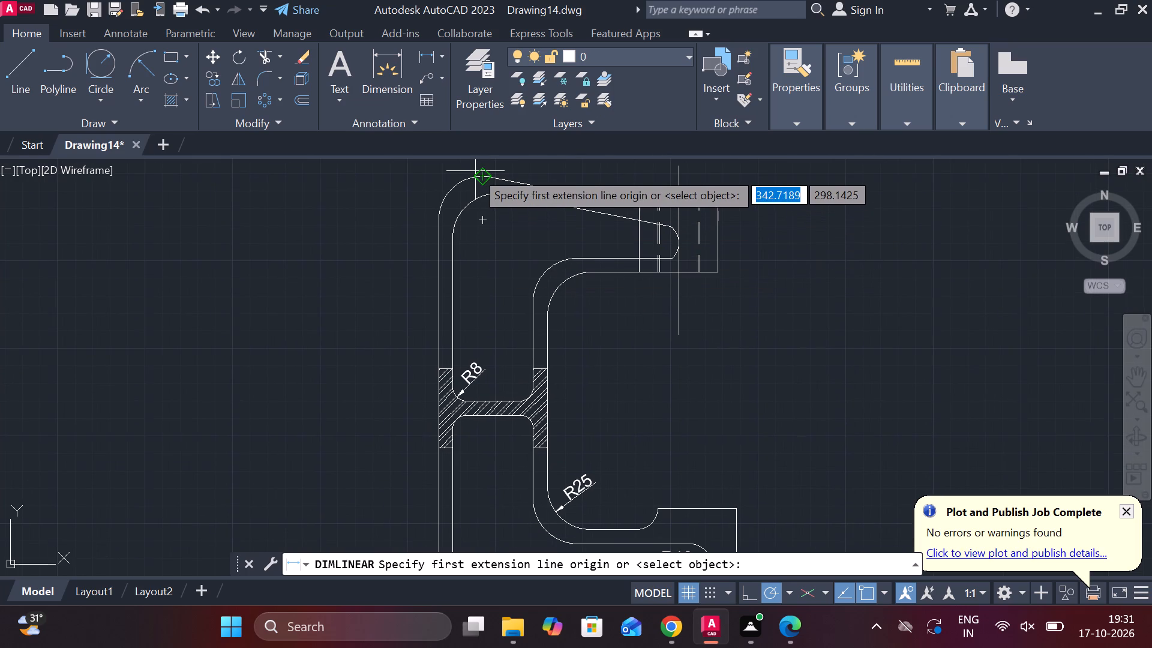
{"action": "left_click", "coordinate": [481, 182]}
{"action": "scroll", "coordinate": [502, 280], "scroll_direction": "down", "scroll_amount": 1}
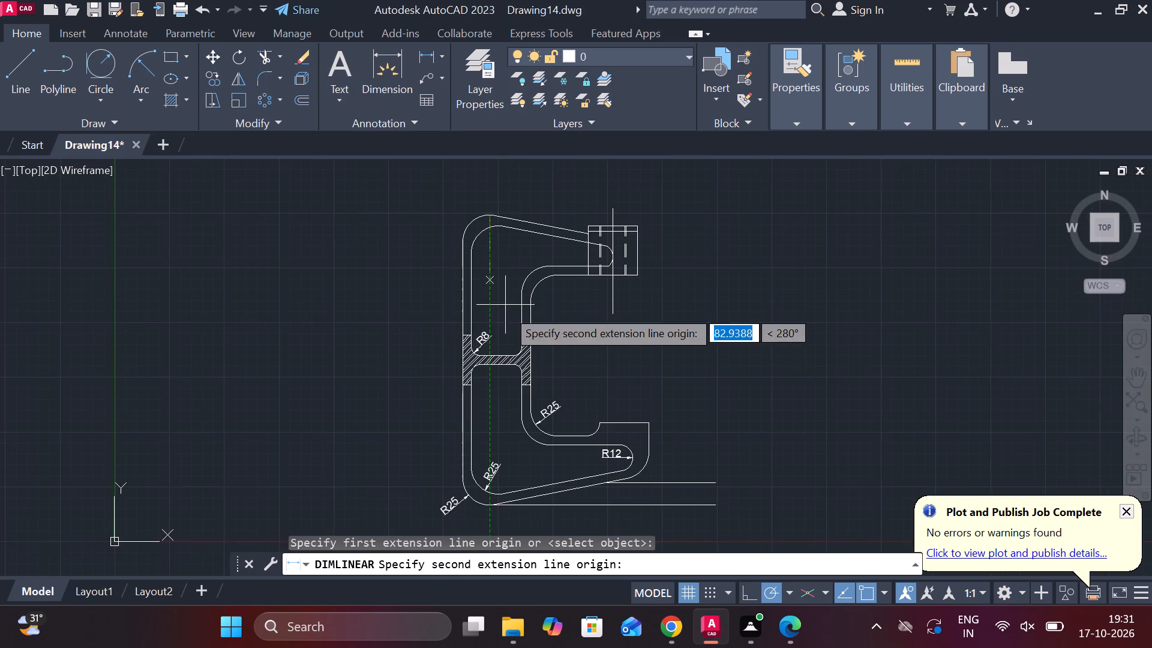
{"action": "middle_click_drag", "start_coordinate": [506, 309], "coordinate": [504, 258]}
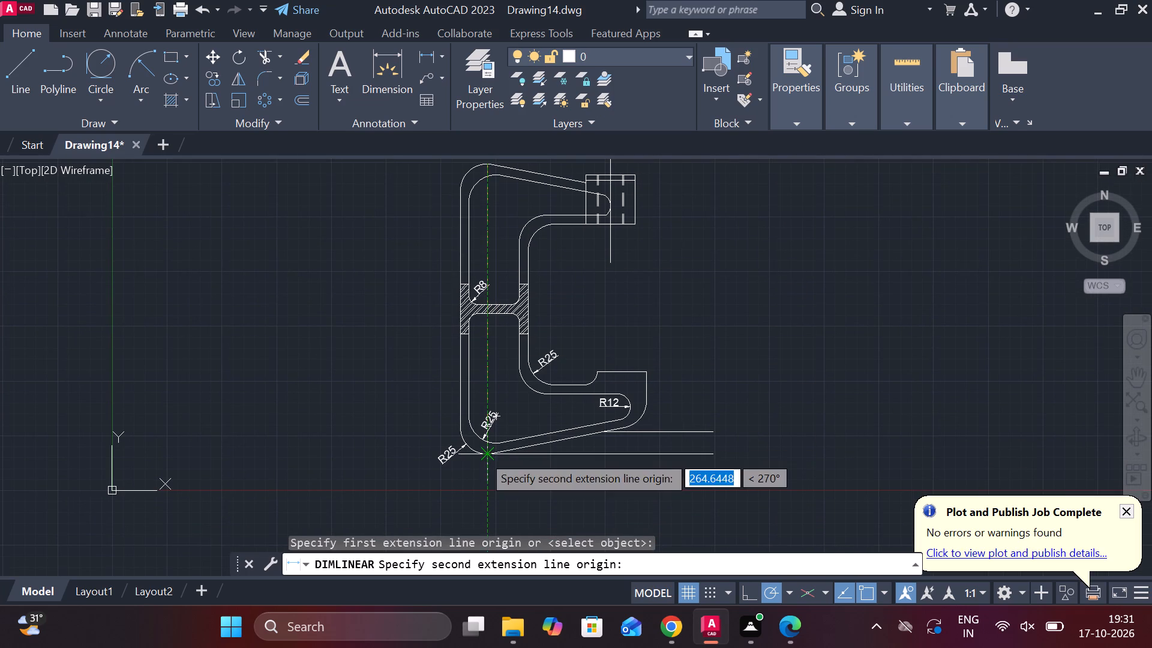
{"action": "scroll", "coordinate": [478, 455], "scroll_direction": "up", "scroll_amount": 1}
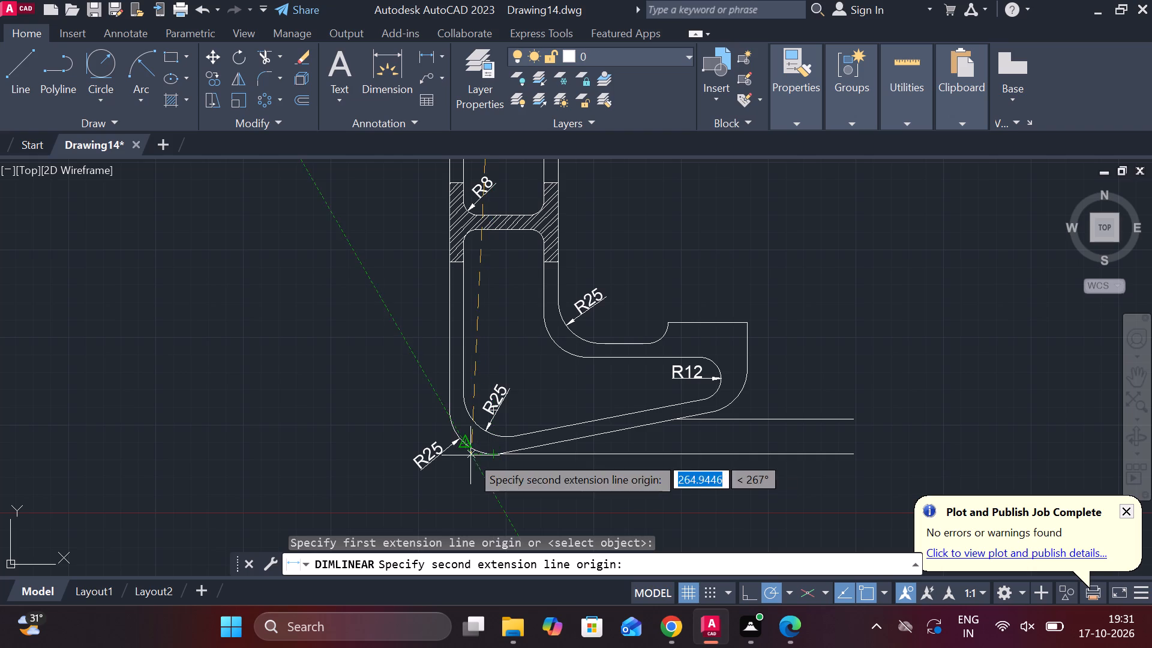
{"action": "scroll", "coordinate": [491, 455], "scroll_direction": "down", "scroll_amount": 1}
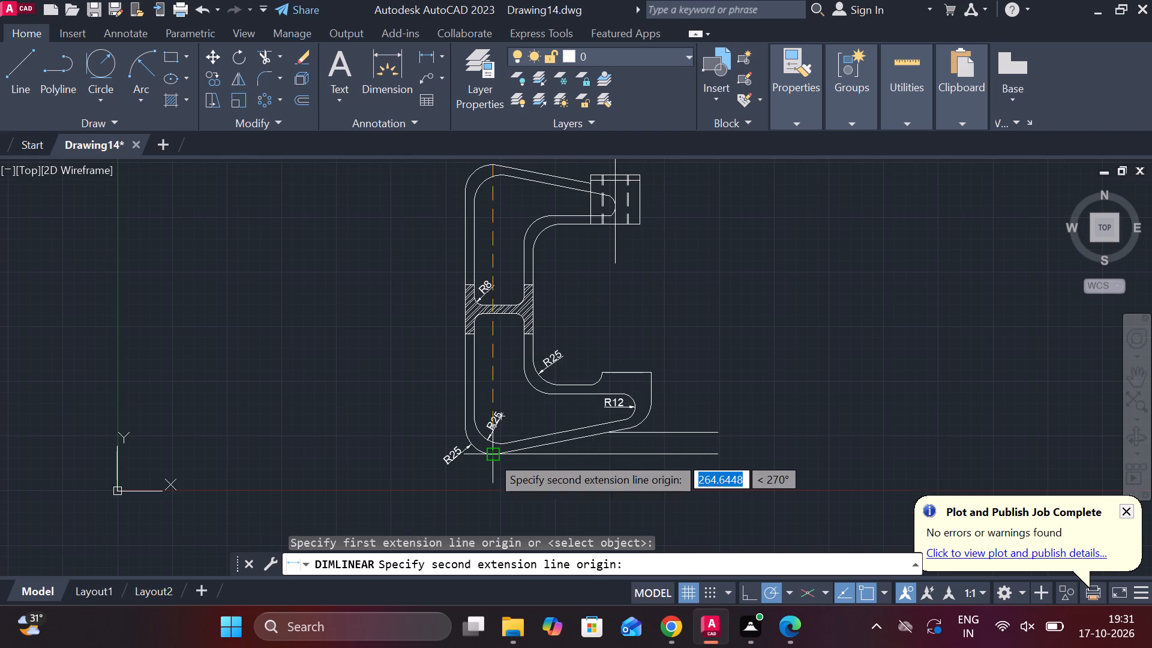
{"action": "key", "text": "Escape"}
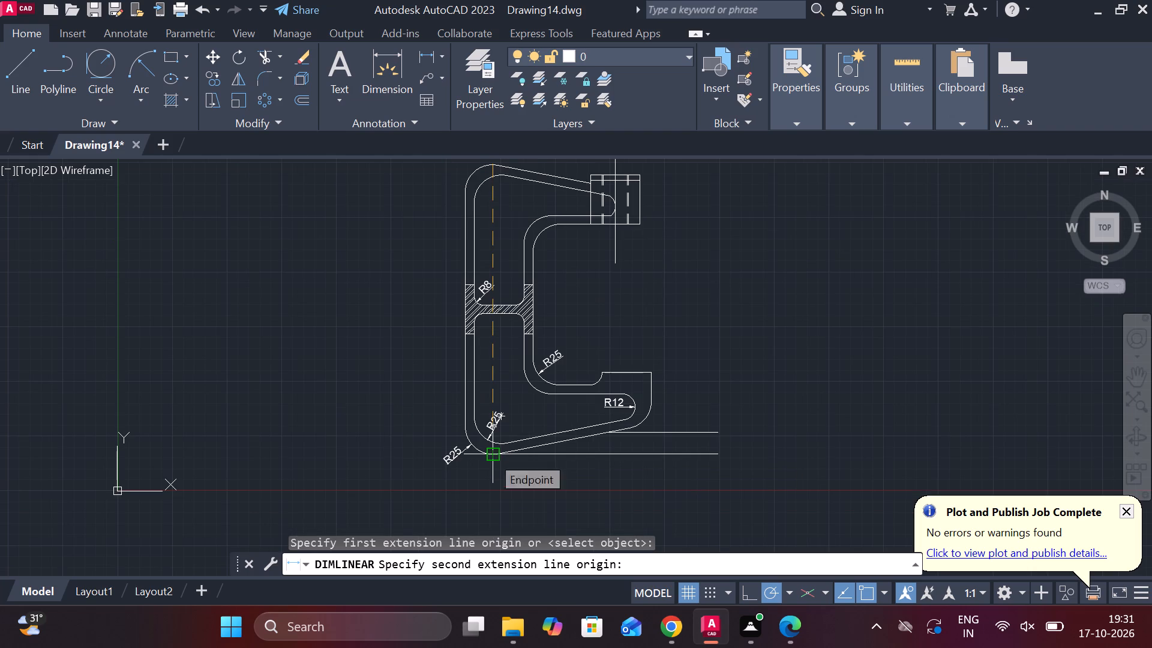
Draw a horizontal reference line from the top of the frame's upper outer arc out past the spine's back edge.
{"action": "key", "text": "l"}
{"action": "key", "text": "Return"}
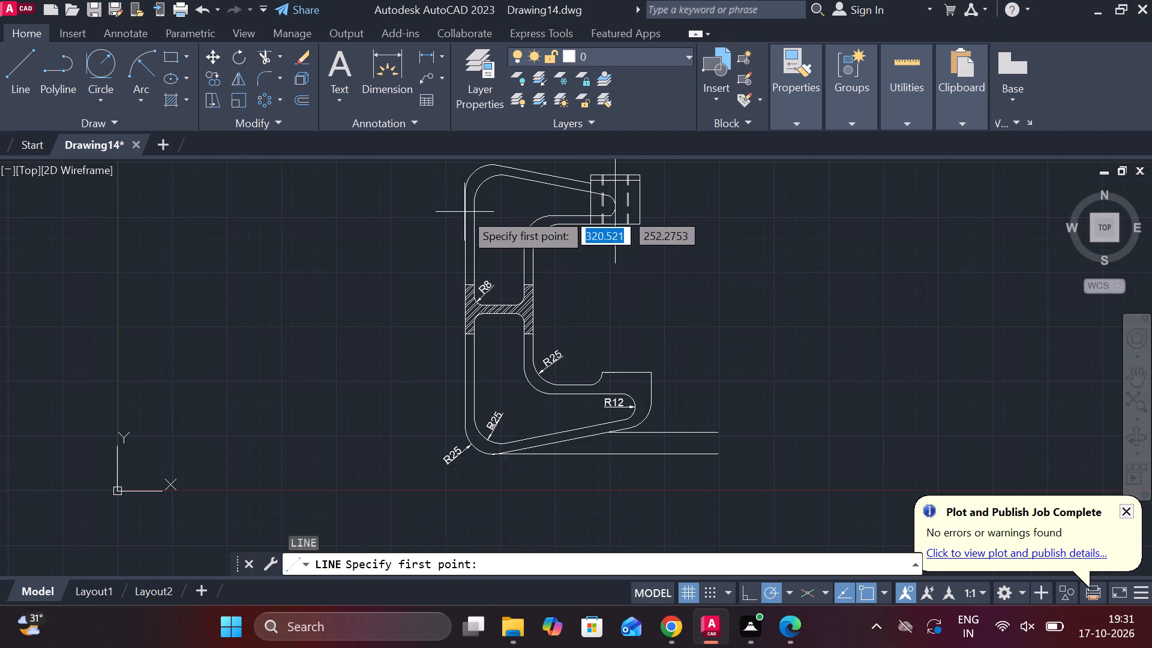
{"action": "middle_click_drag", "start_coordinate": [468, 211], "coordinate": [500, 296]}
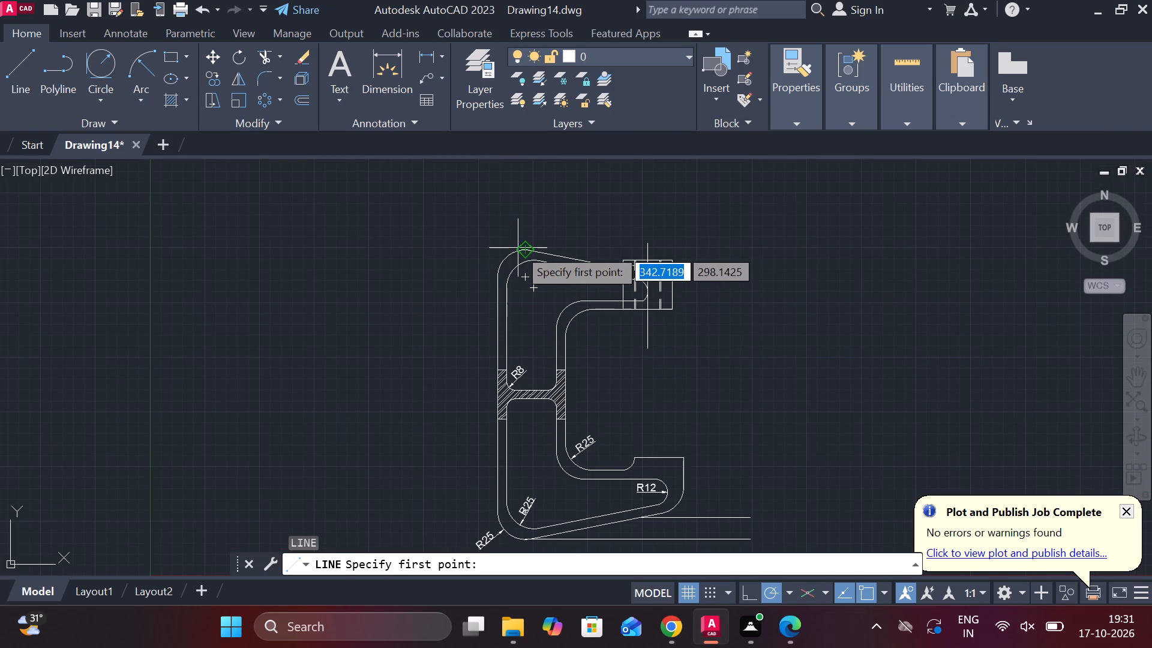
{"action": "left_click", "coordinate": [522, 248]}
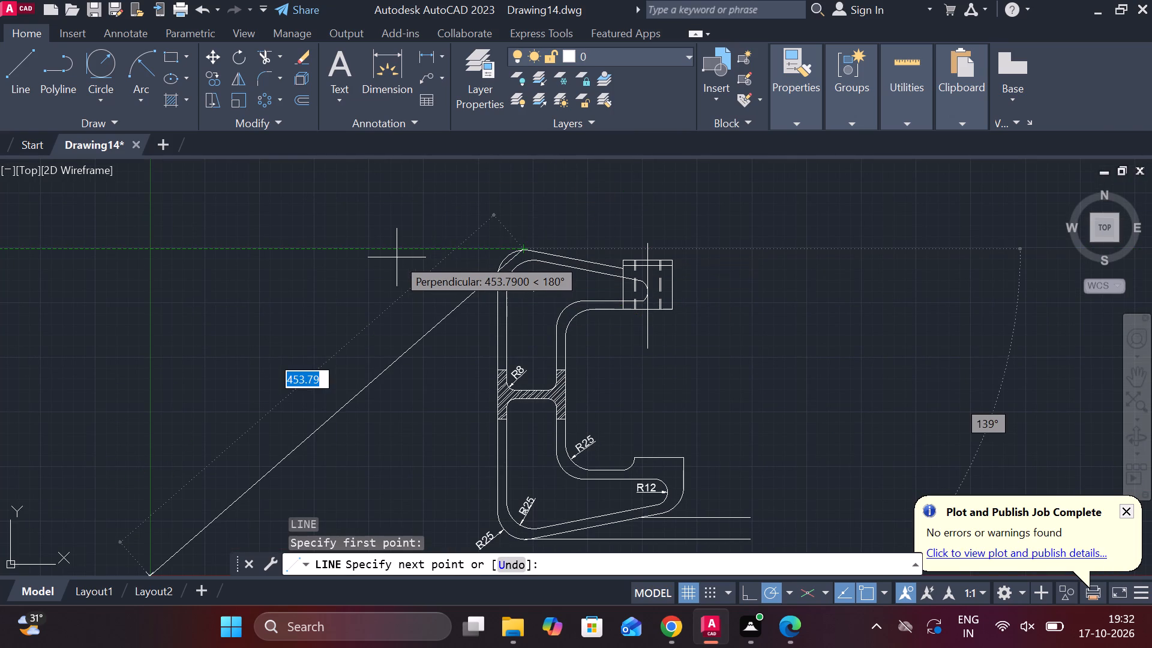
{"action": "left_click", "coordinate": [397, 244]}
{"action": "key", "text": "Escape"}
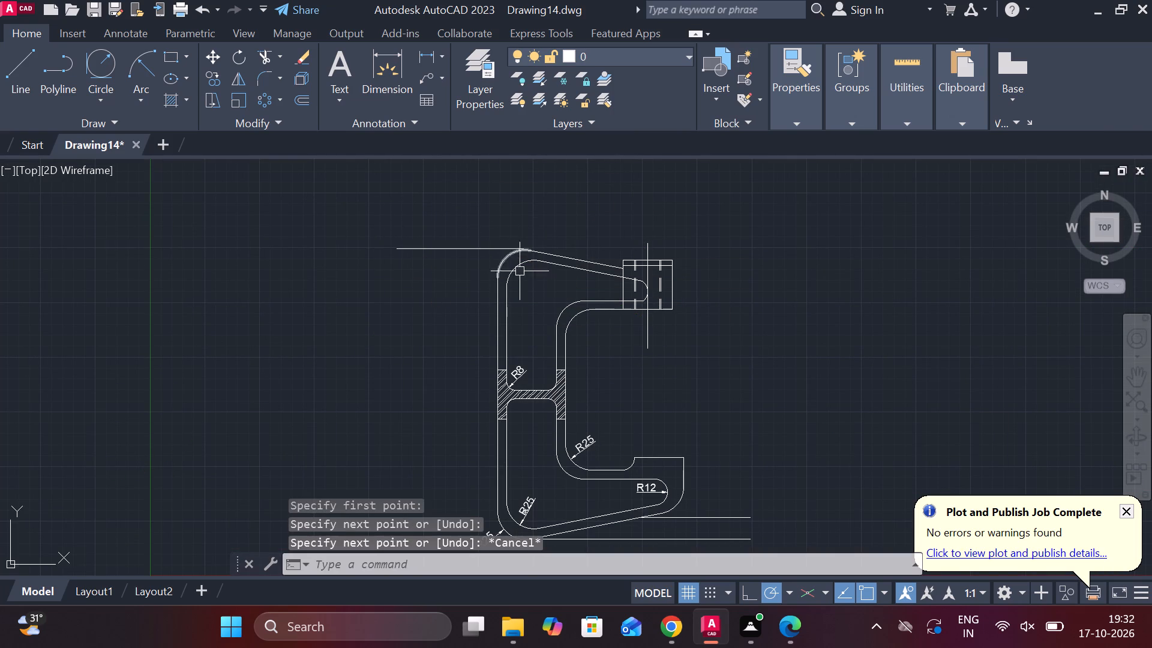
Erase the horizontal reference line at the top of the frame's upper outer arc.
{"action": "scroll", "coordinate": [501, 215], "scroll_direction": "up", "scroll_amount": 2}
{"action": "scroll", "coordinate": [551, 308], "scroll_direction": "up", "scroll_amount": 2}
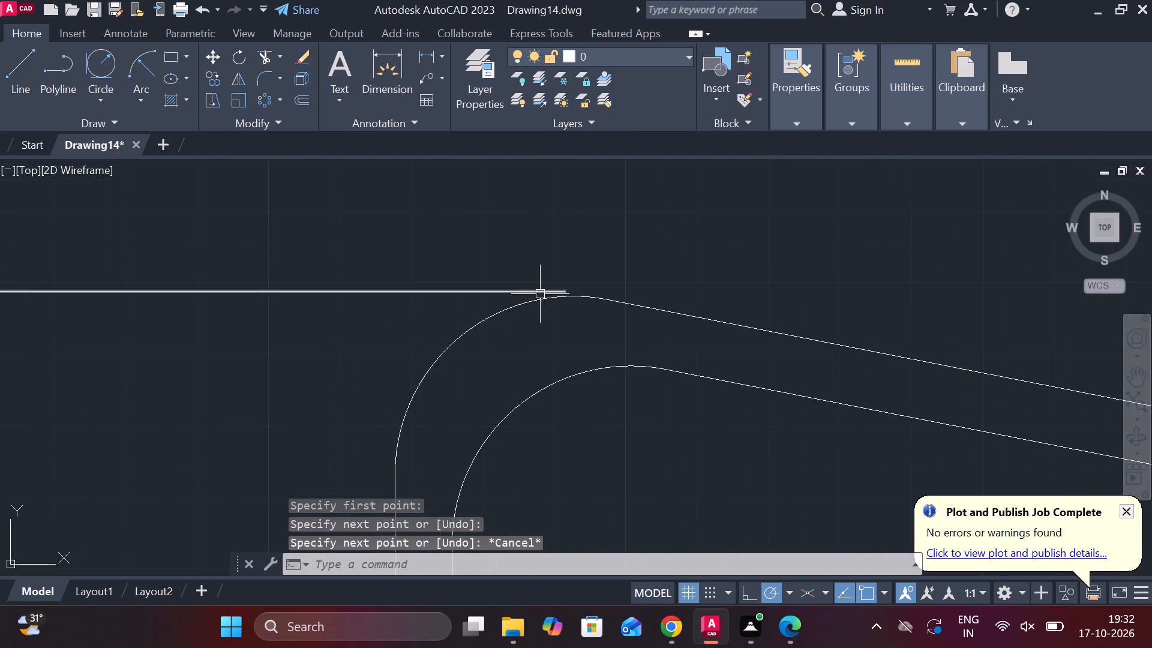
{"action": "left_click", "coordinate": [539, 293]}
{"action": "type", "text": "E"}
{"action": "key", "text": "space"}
Draw a short horizontal extension line from the topmost point of the frame's upper outer arc, out past the spine's back edge.
{"action": "key", "text": "l"}
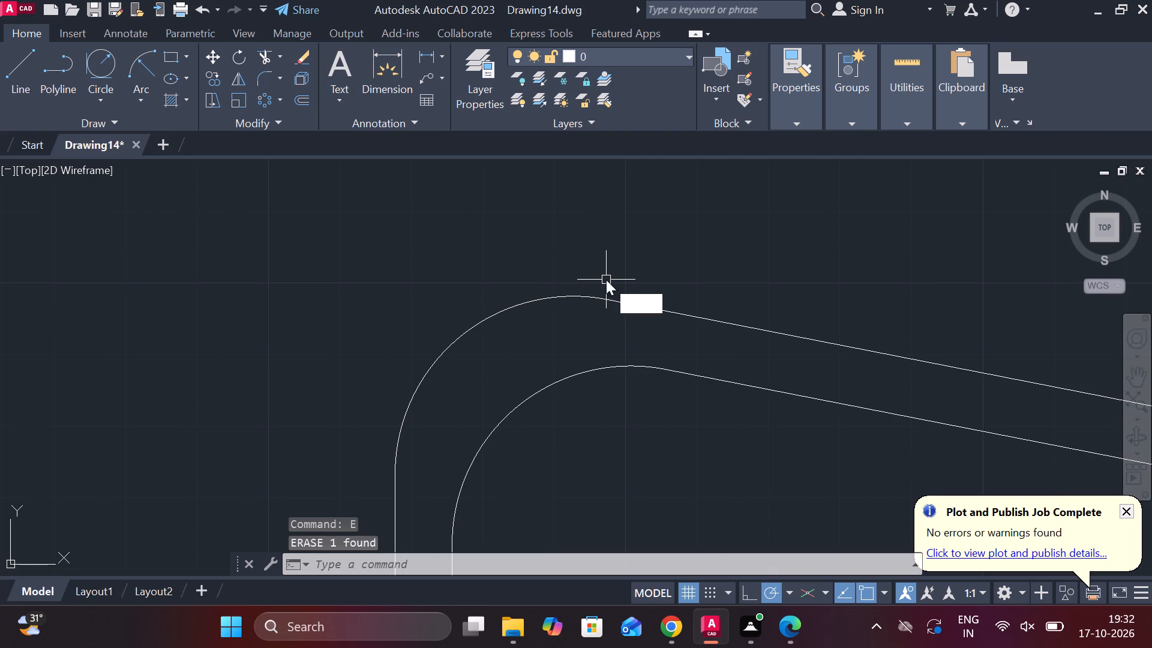
{"action": "key", "text": "Return"}
{"action": "left_click", "coordinate": [569, 298]}
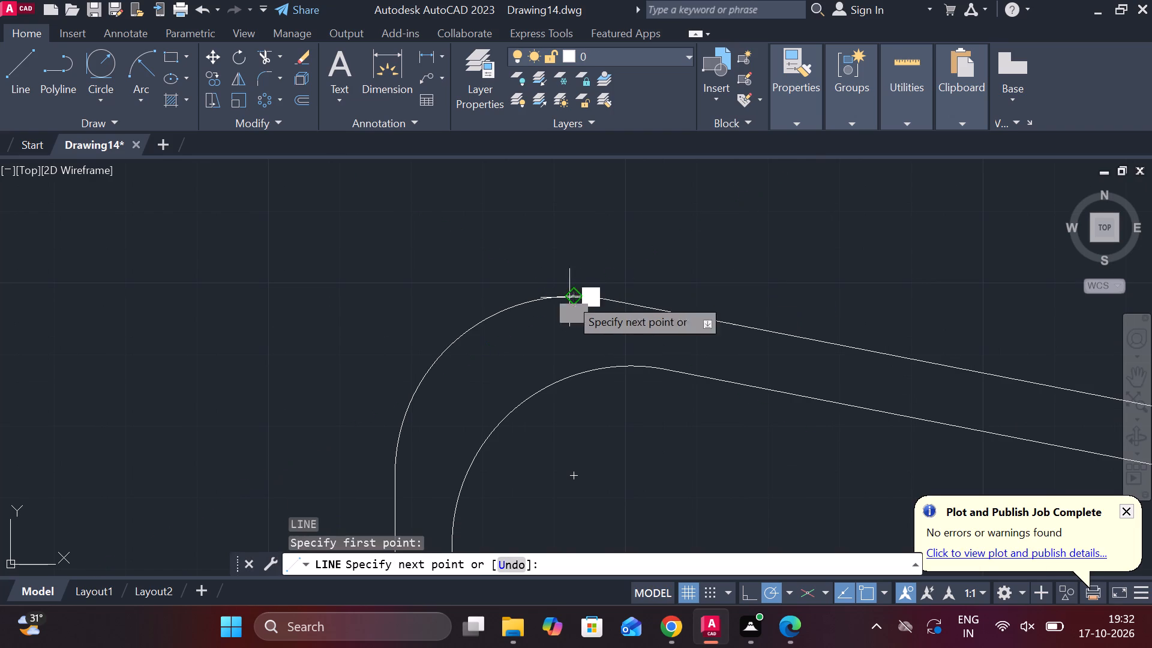
{"action": "left_click", "coordinate": [313, 305]}
{"action": "scroll", "coordinate": [326, 314], "scroll_direction": "down", "scroll_amount": 2}
{"action": "key", "text": "Escape"}
Draw a horizontal extension line from the lowest point of the frame's bottom outer arc, out past the spine's back edge.
{"action": "middle_click_drag", "start_coordinate": [325, 316], "coordinate": [377, 181]}
{"action": "middle_click_drag", "start_coordinate": [517, 353], "coordinate": [556, 163]}
{"action": "key", "text": "space"}
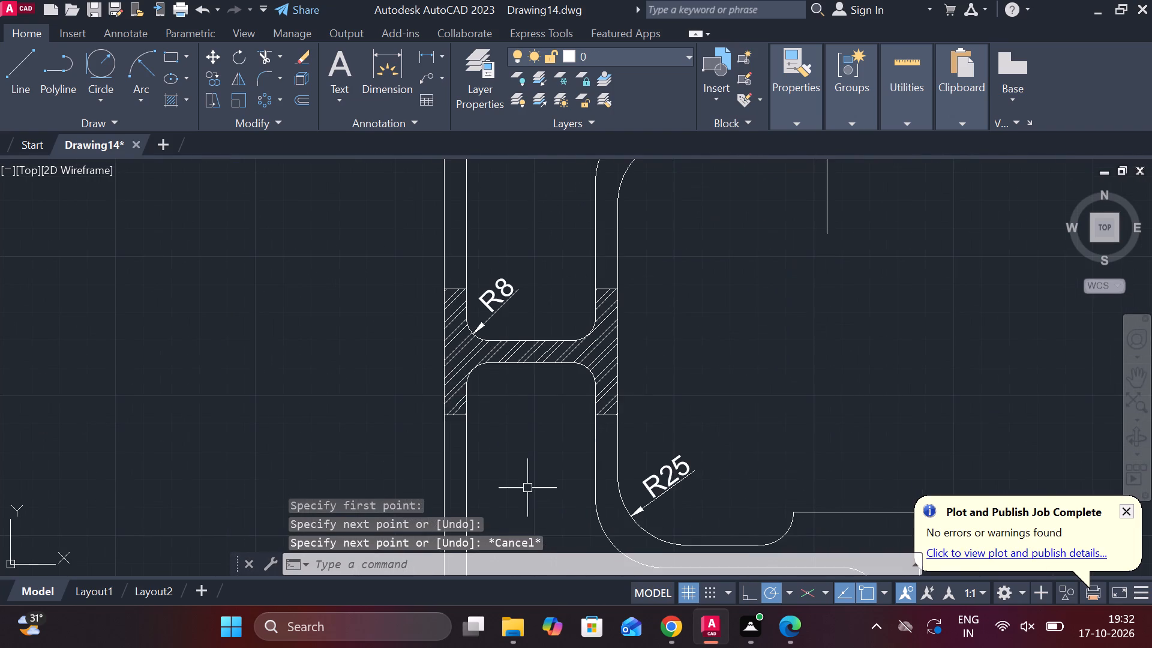
{"action": "middle_click_drag", "start_coordinate": [521, 507], "coordinate": [546, 300]}
{"action": "middle_click_drag", "start_coordinate": [519, 541], "coordinate": [519, 497]}
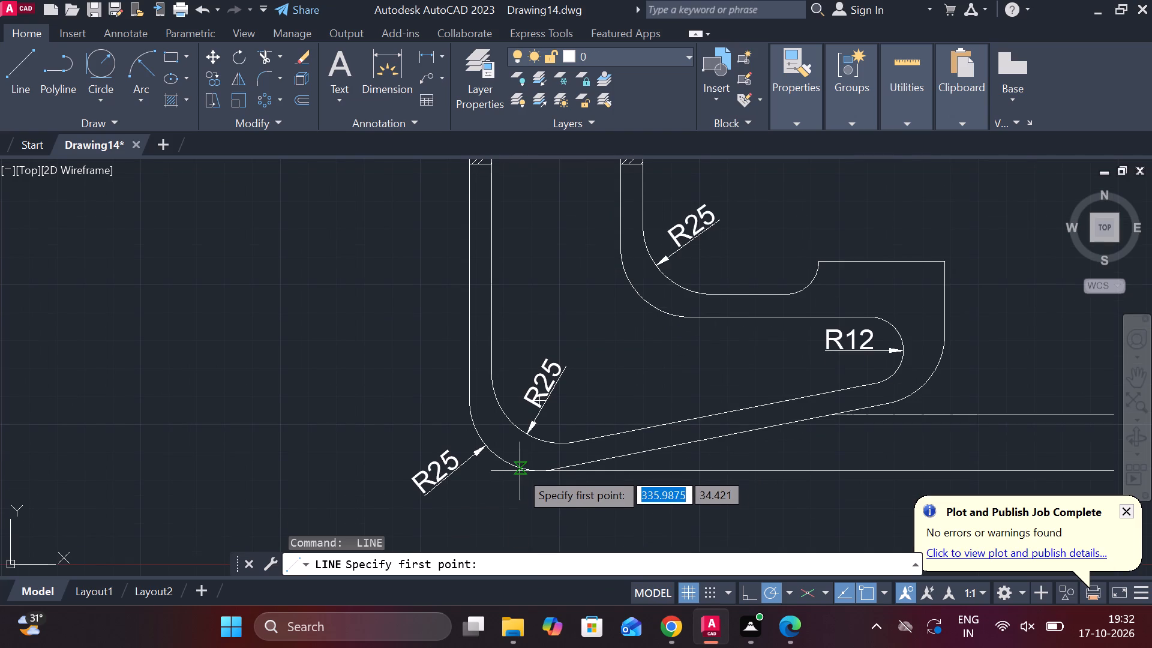
{"action": "left_click", "coordinate": [532, 471]}
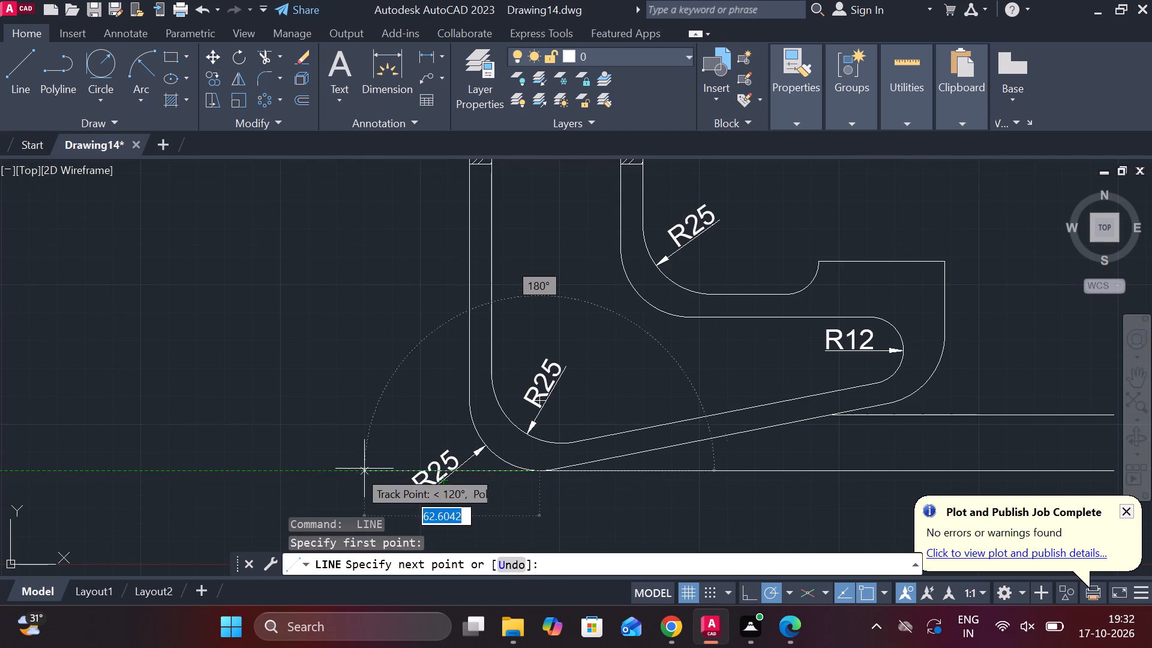
{"action": "left_click", "coordinate": [336, 469]}
{"action": "key", "text": "Escape"}
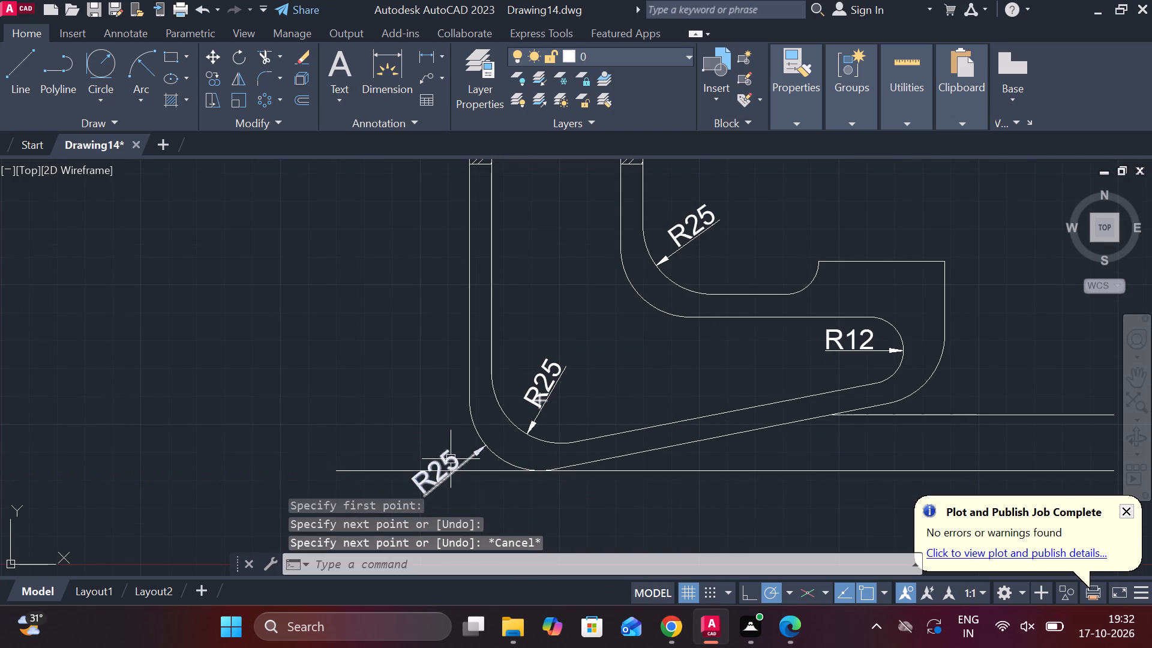
Erase the radius dimension on the frame's outer corner arc where the spine's back edge meets the bottom.
{"action": "left_click", "coordinate": [452, 458]}
{"action": "type", "text": "E"}
{"action": "key", "text": "space"}
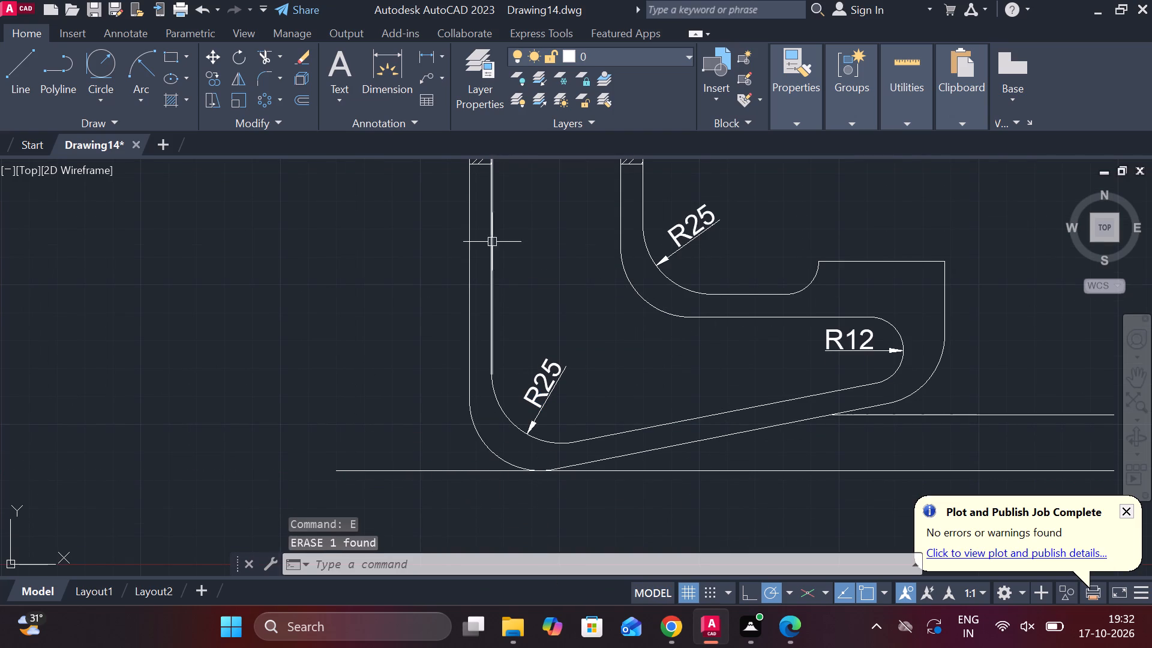
Add a vertical linear dimension for the clamp's overall height, between the top and bottom extension lines behind the spine.
{"action": "scroll", "coordinate": [354, 325], "scroll_direction": "down", "scroll_amount": 2}
{"action": "left_click", "coordinate": [425, 53]}
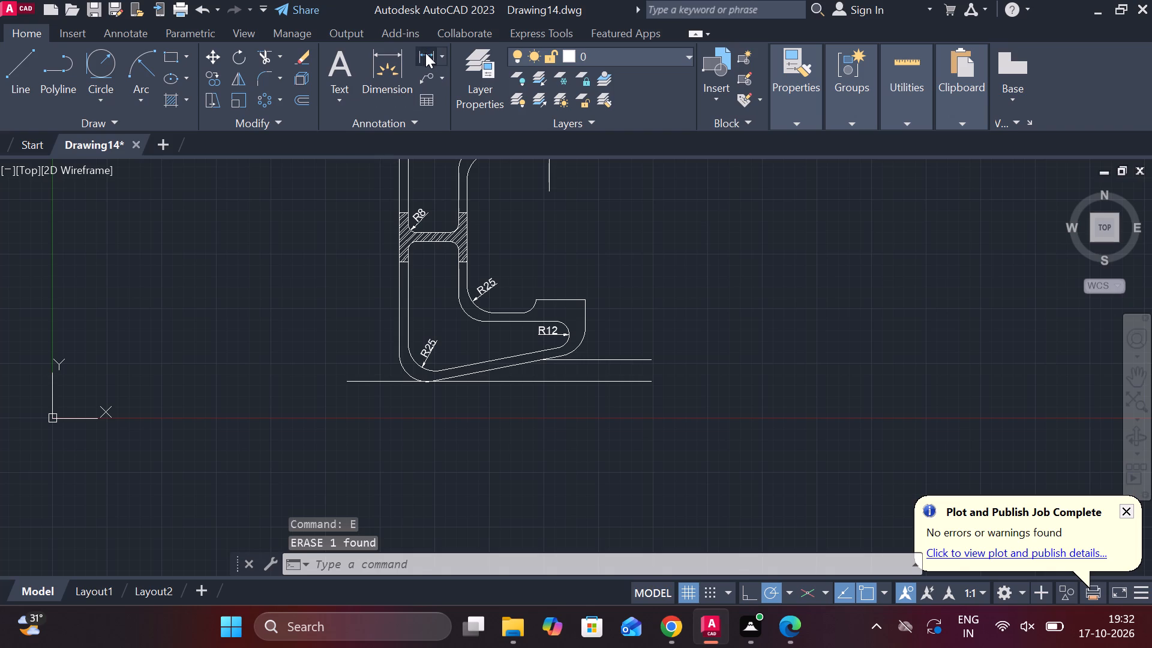
{"action": "middle_click_drag", "start_coordinate": [610, 284], "coordinate": [712, 442]}
{"action": "middle_click_drag", "start_coordinate": [664, 322], "coordinate": [734, 463]}
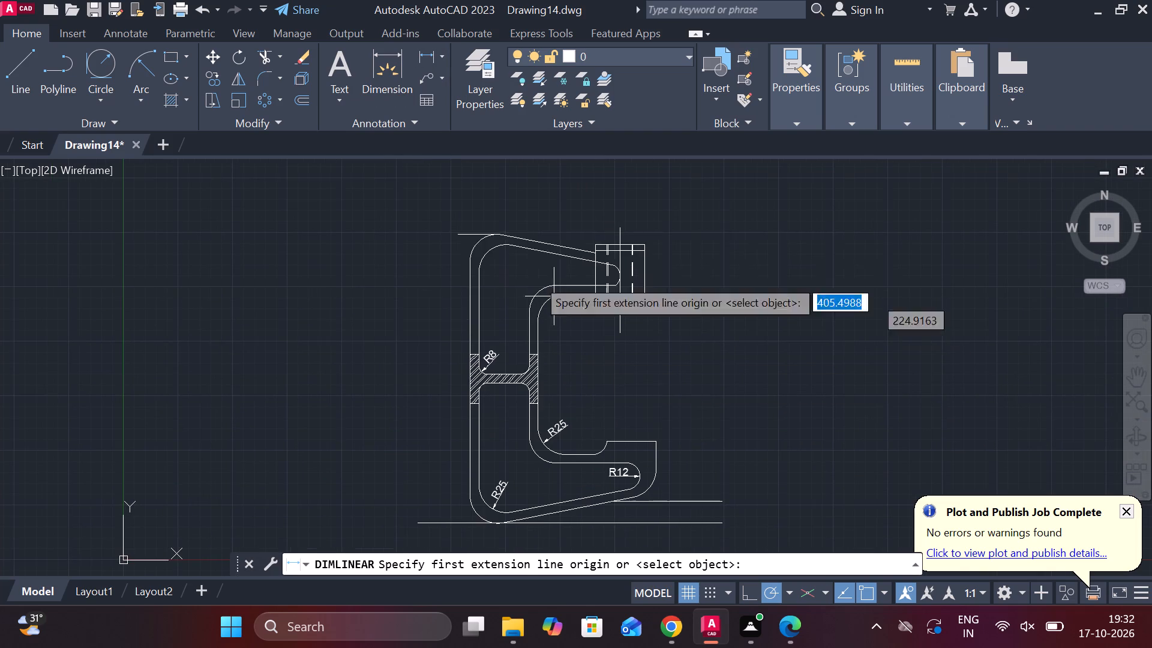
{"action": "left_click", "coordinate": [456, 236]}
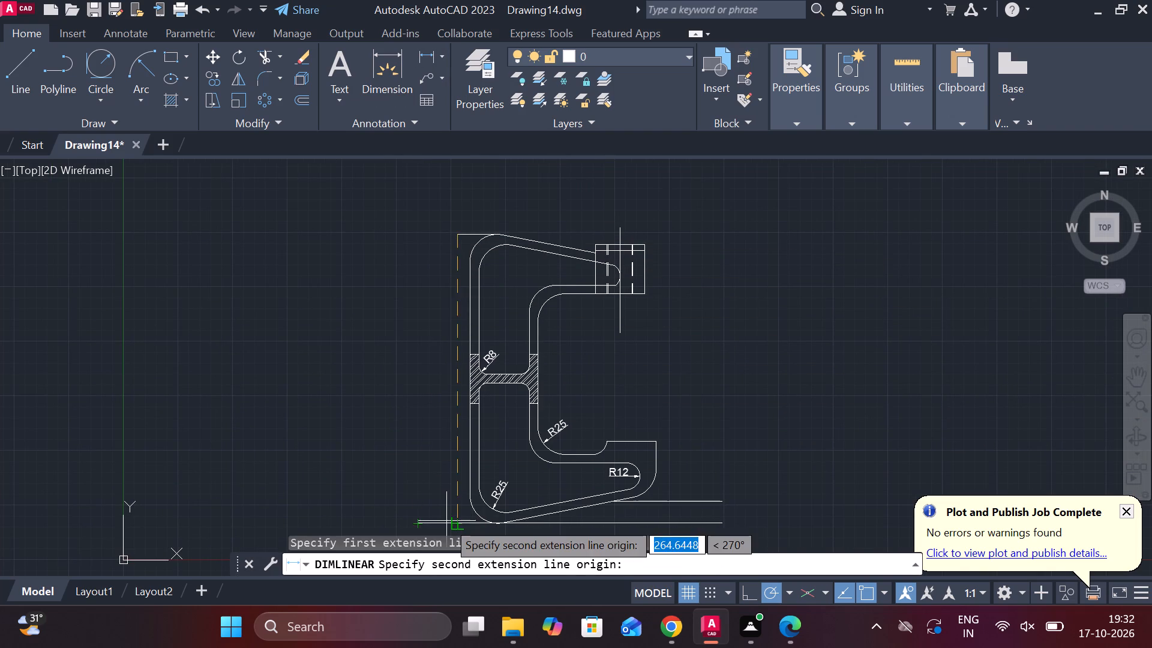
{"action": "left_click", "coordinate": [446, 521]}
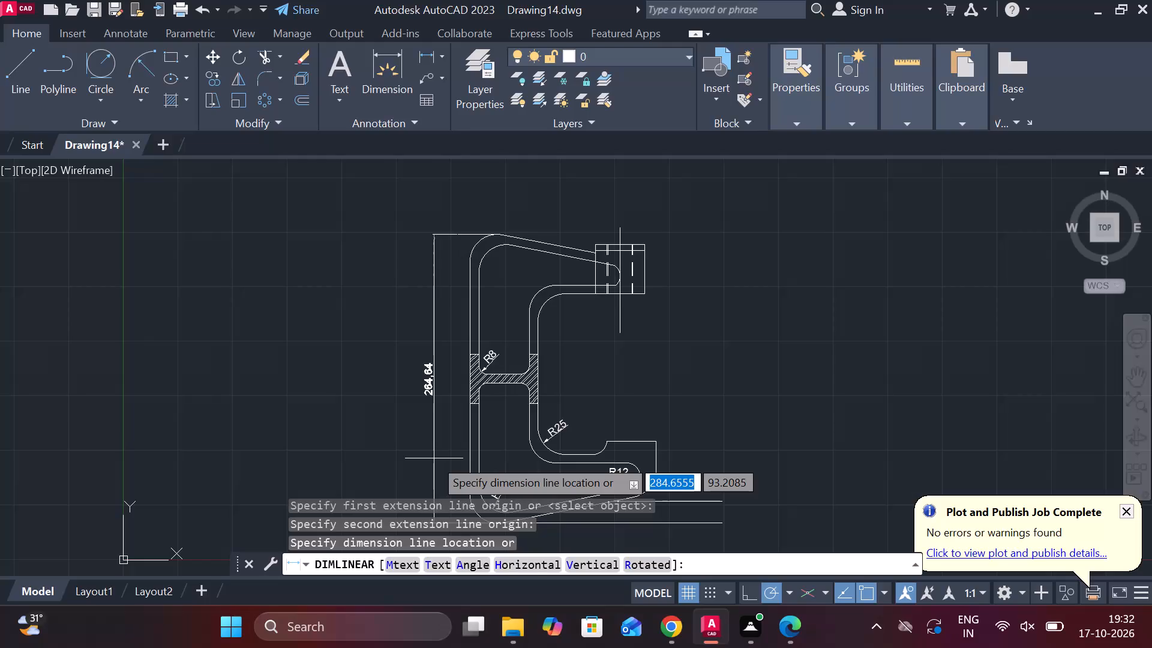
{"action": "middle_click_drag", "start_coordinate": [434, 458], "coordinate": [434, 378]}
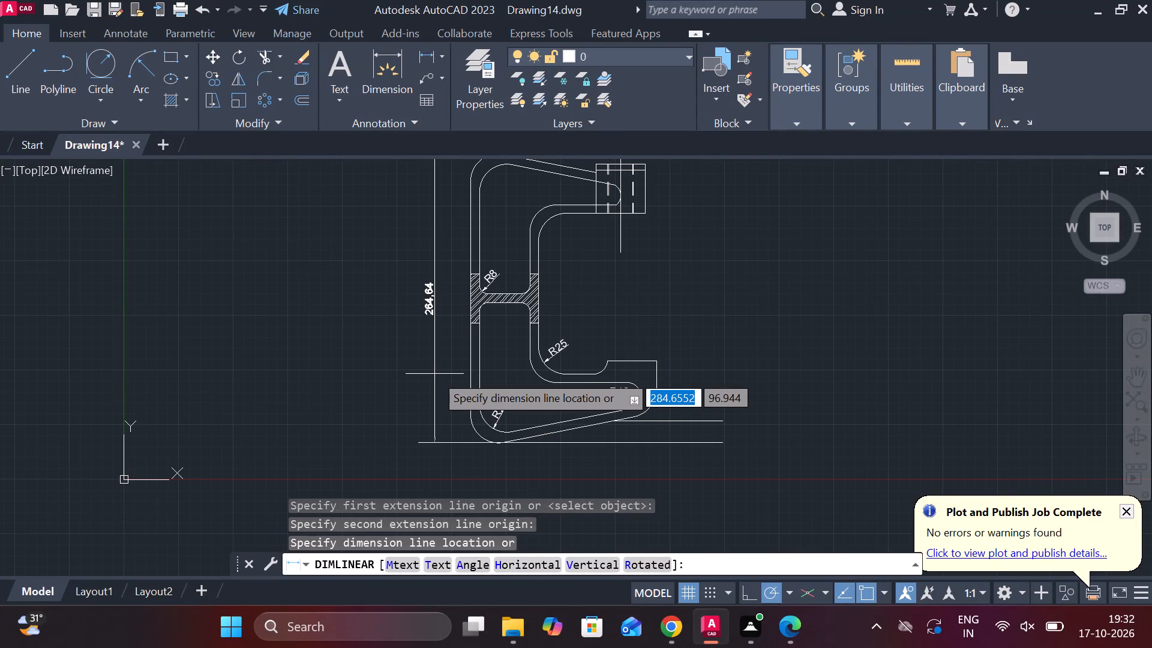
{"action": "left_click", "coordinate": [434, 374]}
Override the overall height dimension's text with 245.
{"action": "scroll", "coordinate": [435, 310], "scroll_direction": "up", "scroll_amount": 2}
{"action": "double_click", "coordinate": [415, 306]}
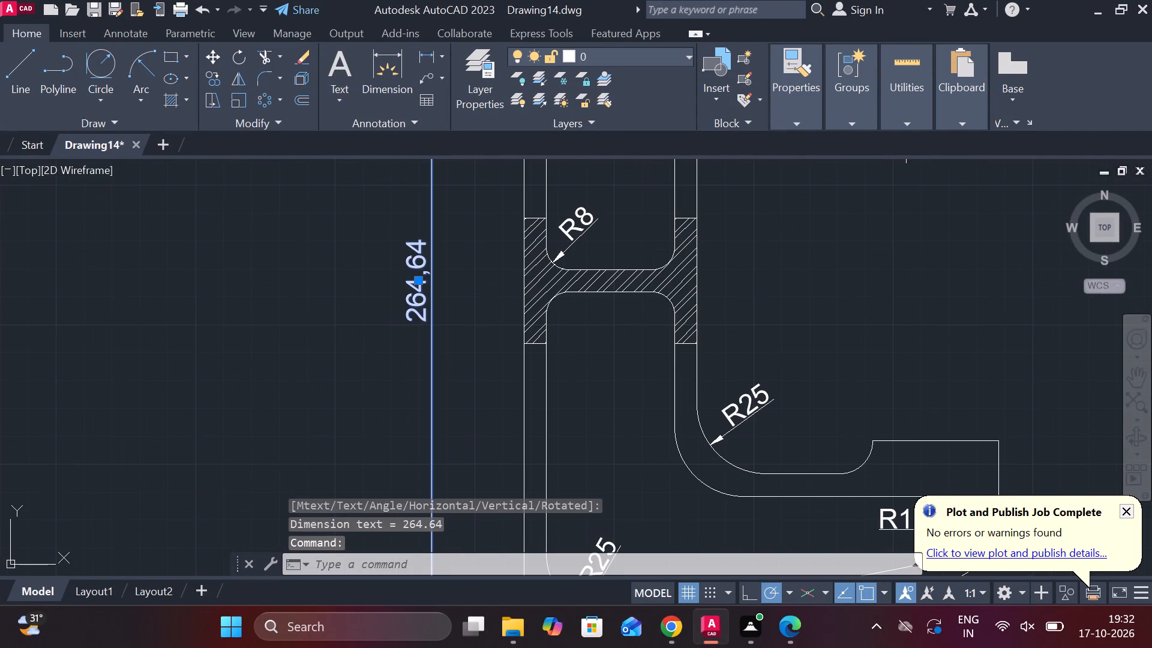
{"action": "key", "text": "Right"}
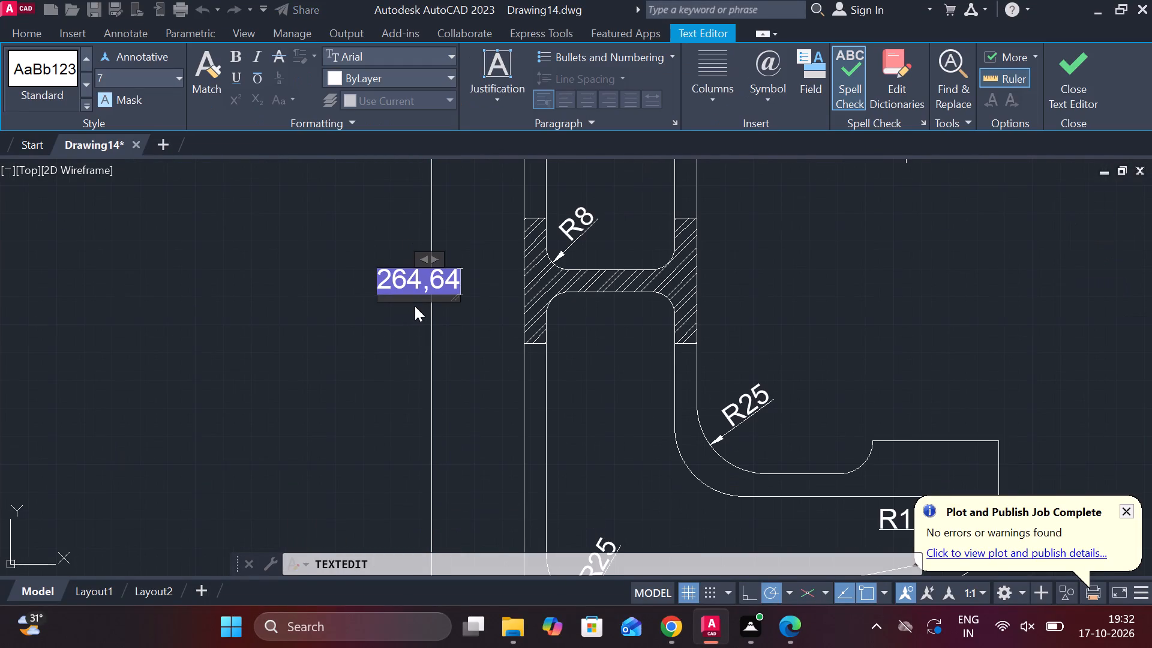
{"action": "key", "text": "BackSpace"}
{"action": "type", "text": "245"}
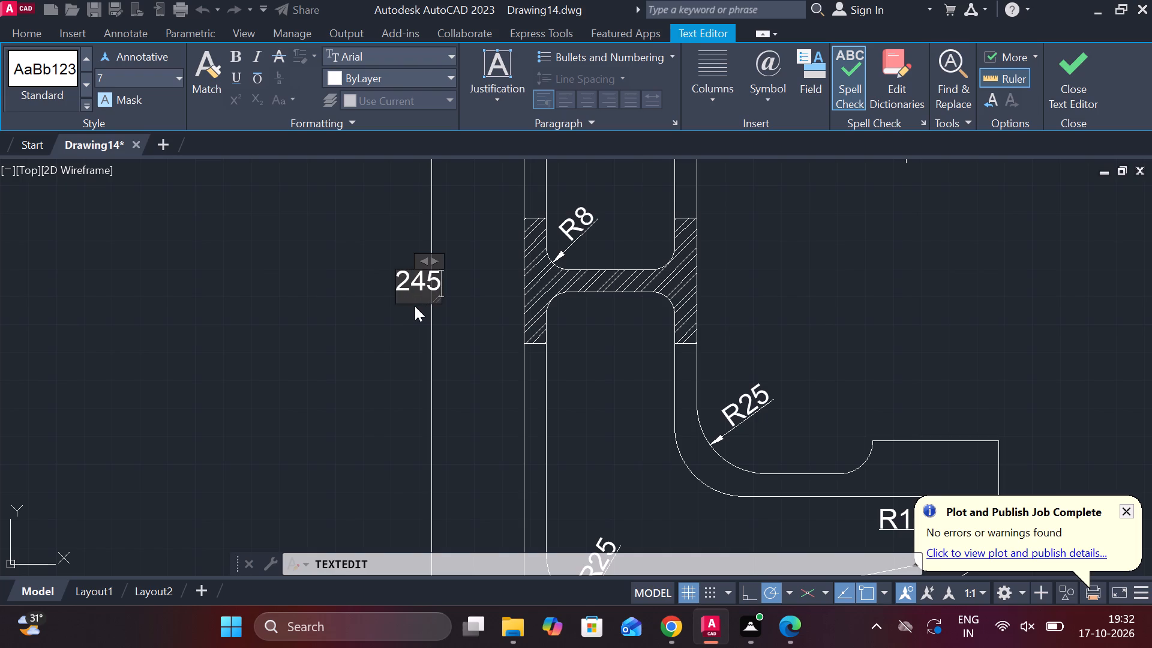
{"action": "left_click", "coordinate": [1075, 54]}
Add a horizontal linear dimension for the thickness of the spine's back wall, above the hatched section.
{"action": "scroll", "coordinate": [857, 307], "scroll_direction": "down", "scroll_amount": 2}
{"action": "middle_click_drag", "start_coordinate": [851, 307], "coordinate": [810, 307]}
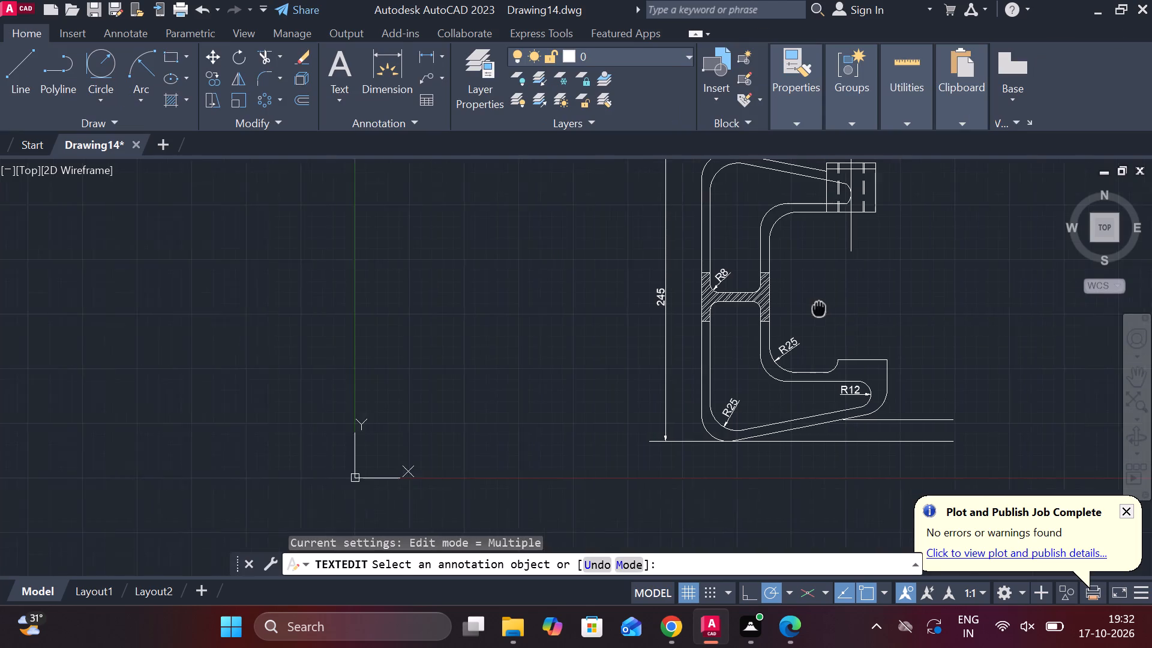
{"action": "middle_click_drag", "start_coordinate": [810, 307], "coordinate": [552, 317]}
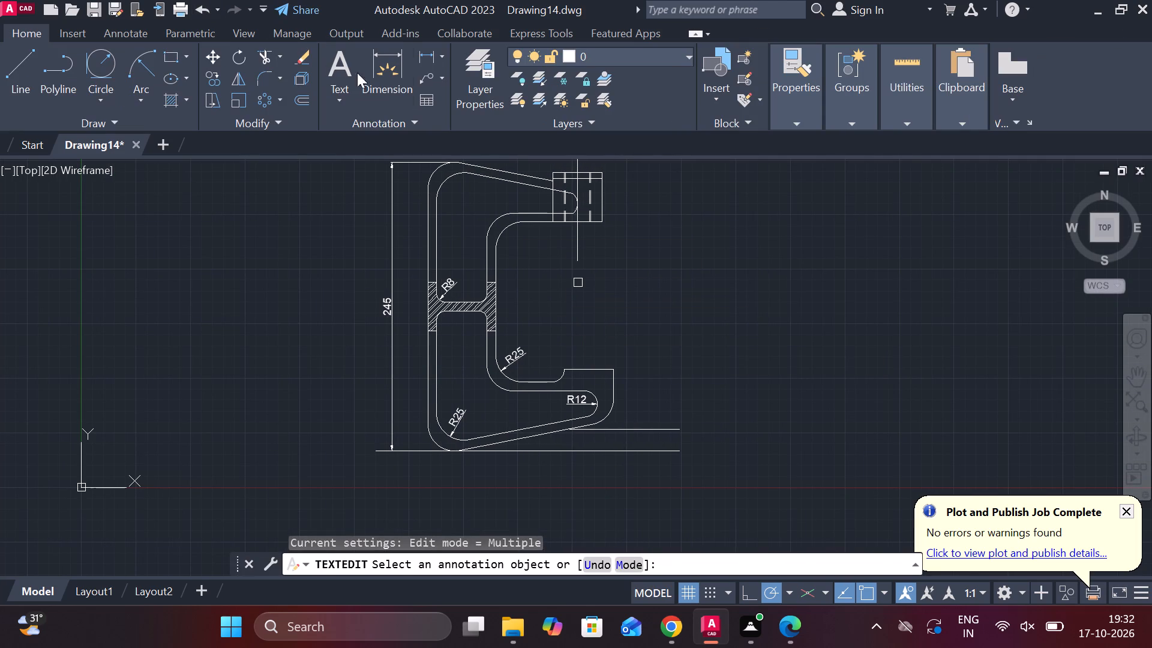
{"action": "double_click", "coordinate": [427, 52]}
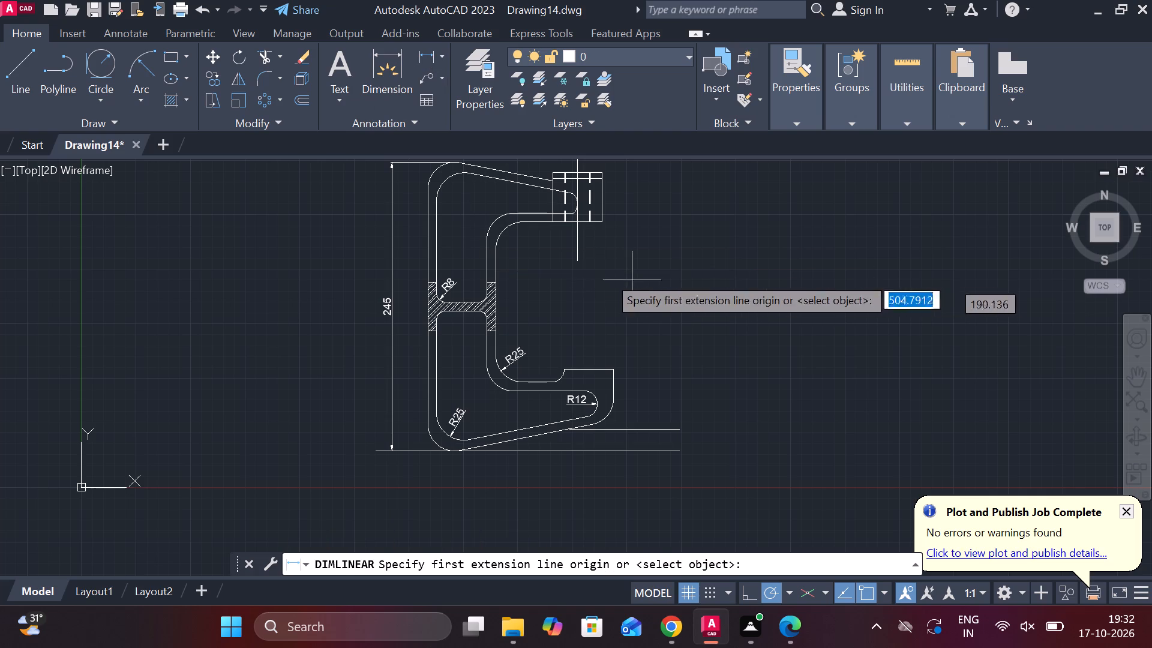
{"action": "scroll", "coordinate": [566, 275], "scroll_direction": "up", "scroll_amount": 2}
{"action": "middle_click_drag", "start_coordinate": [528, 272], "coordinate": [688, 362]}
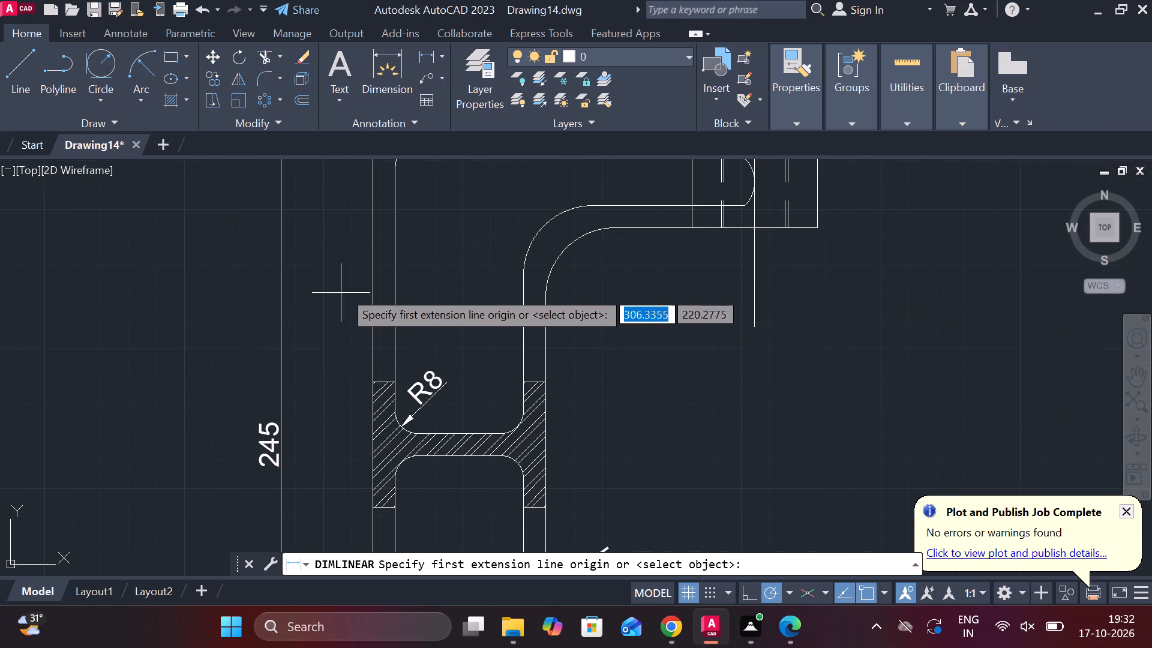
{"action": "left_click", "coordinate": [368, 275]}
{"action": "left_click", "coordinate": [389, 276]}
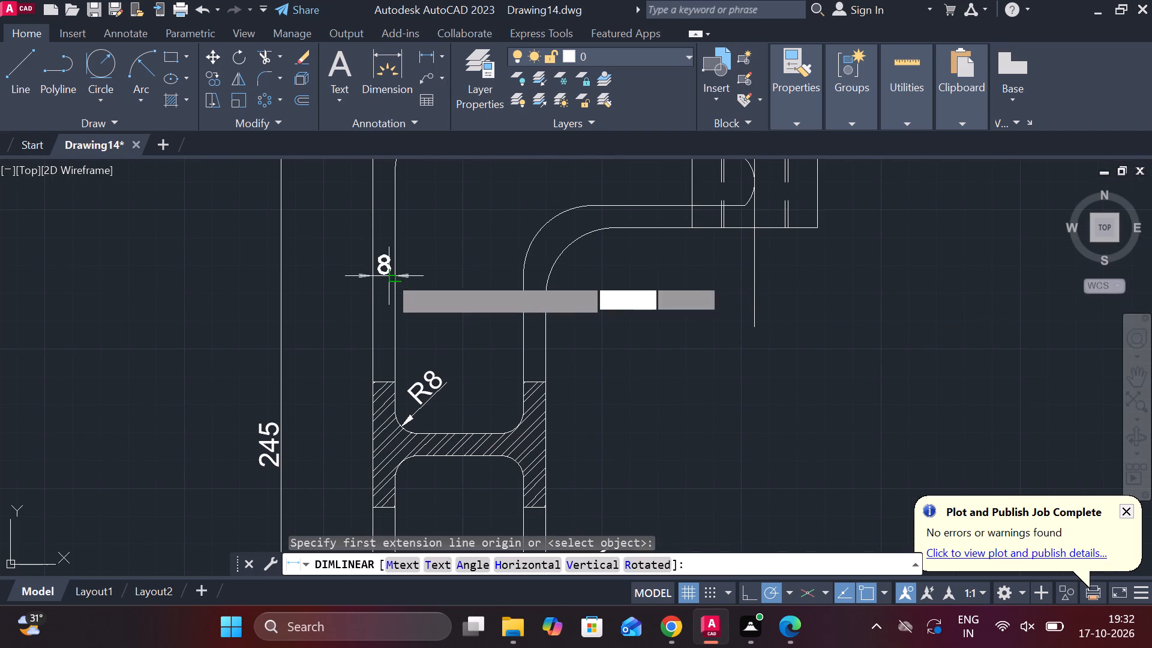
{"action": "left_click", "coordinate": [392, 272]}
Add a horizontal linear dimension for the inner gap between the spine's back and front walls, just above the hatched section.
{"action": "key", "text": "space"}
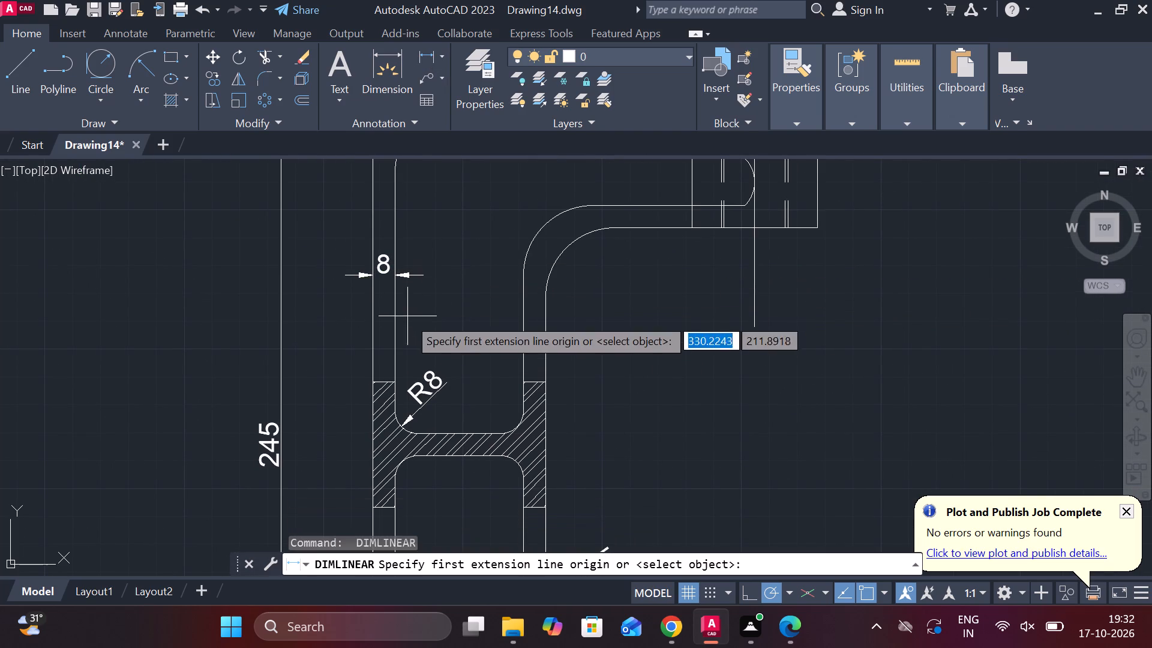
{"action": "left_click", "coordinate": [398, 322]}
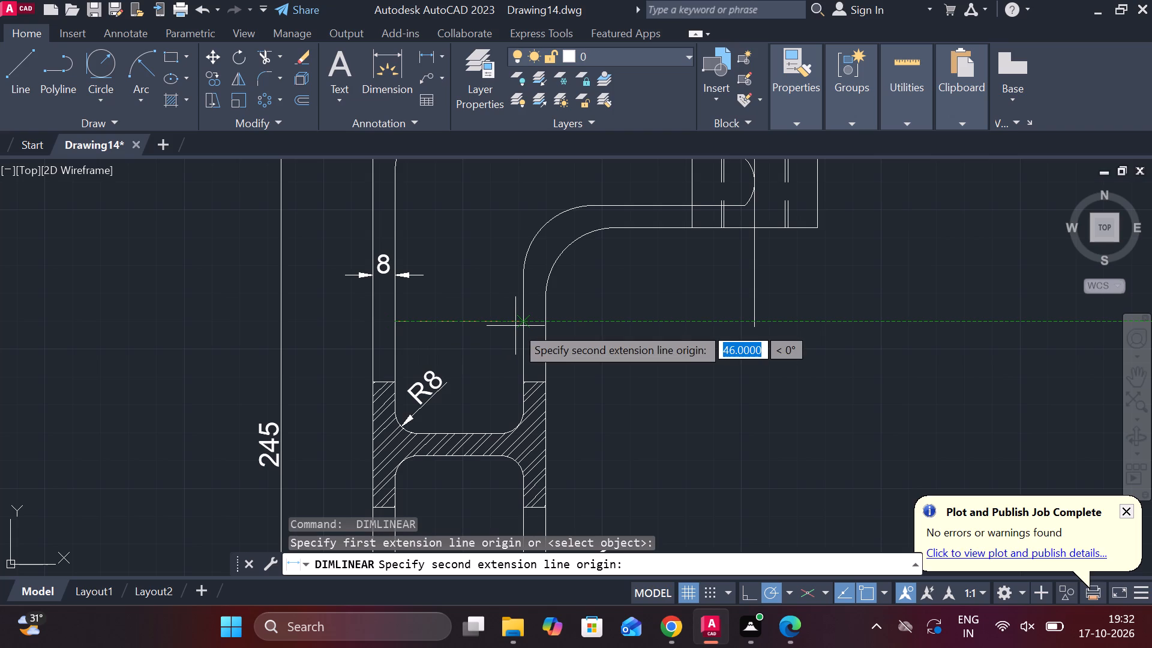
{"action": "double_click", "coordinate": [515, 326]}
{"action": "left_click", "coordinate": [467, 314]}
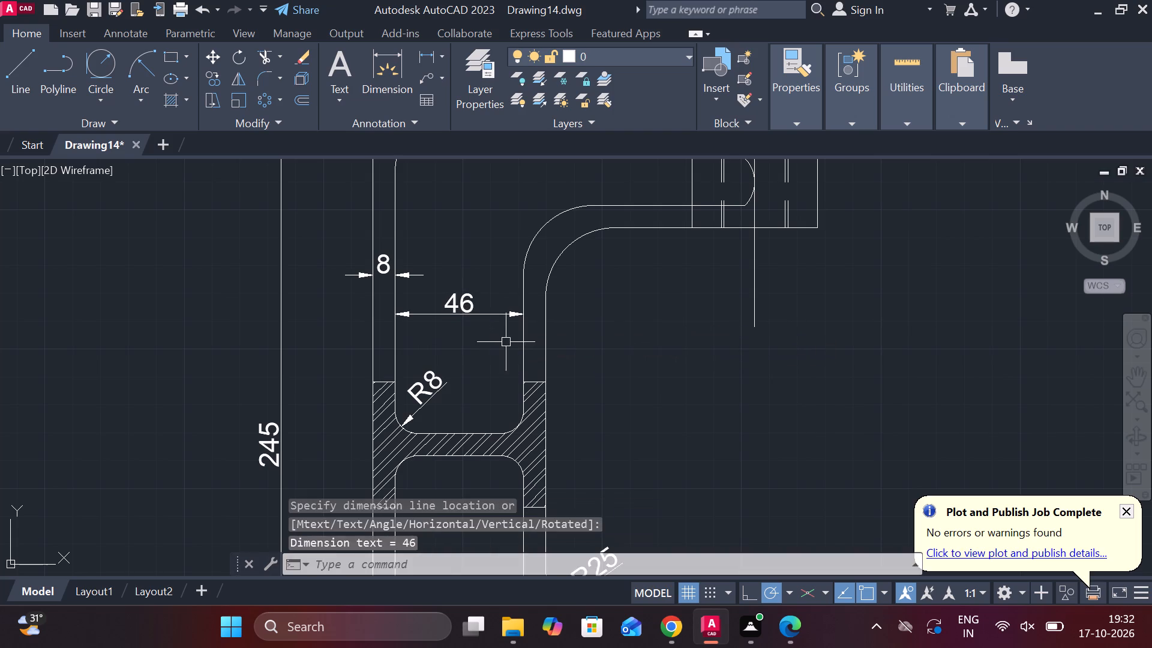
Add a horizontal linear dimension for the thickness of the spine's front wall, just above the hatched section.
{"action": "key", "text": "space"}
{"action": "left_click", "coordinate": [518, 353]}
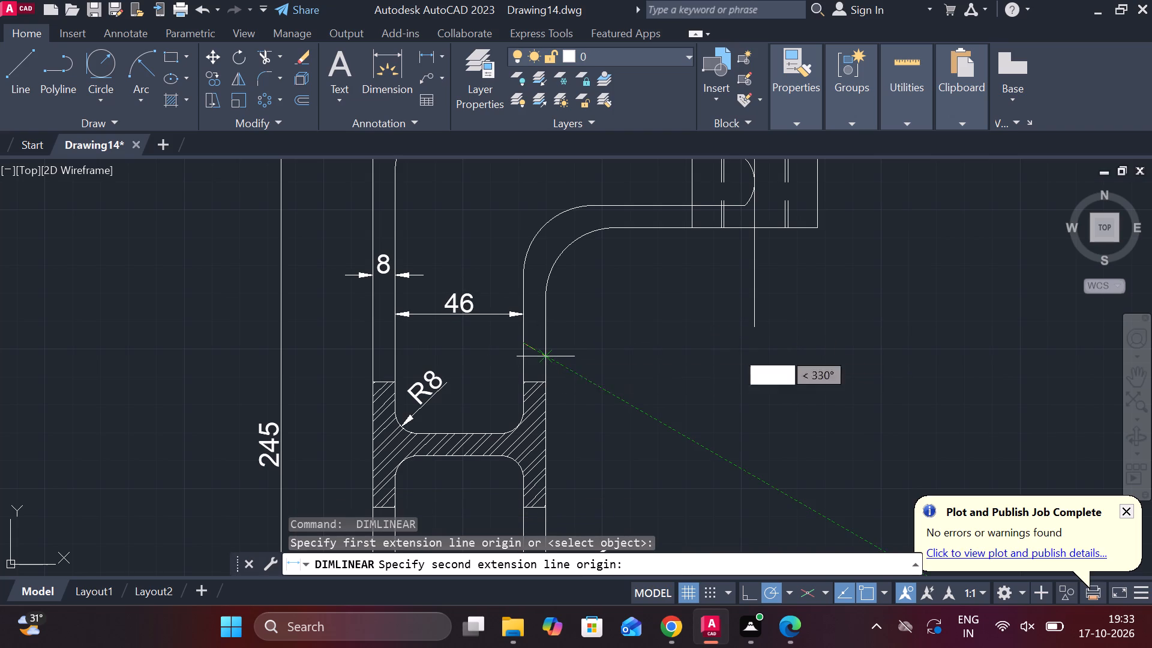
{"action": "left_click", "coordinate": [549, 347]}
{"action": "left_click", "coordinate": [555, 351]}
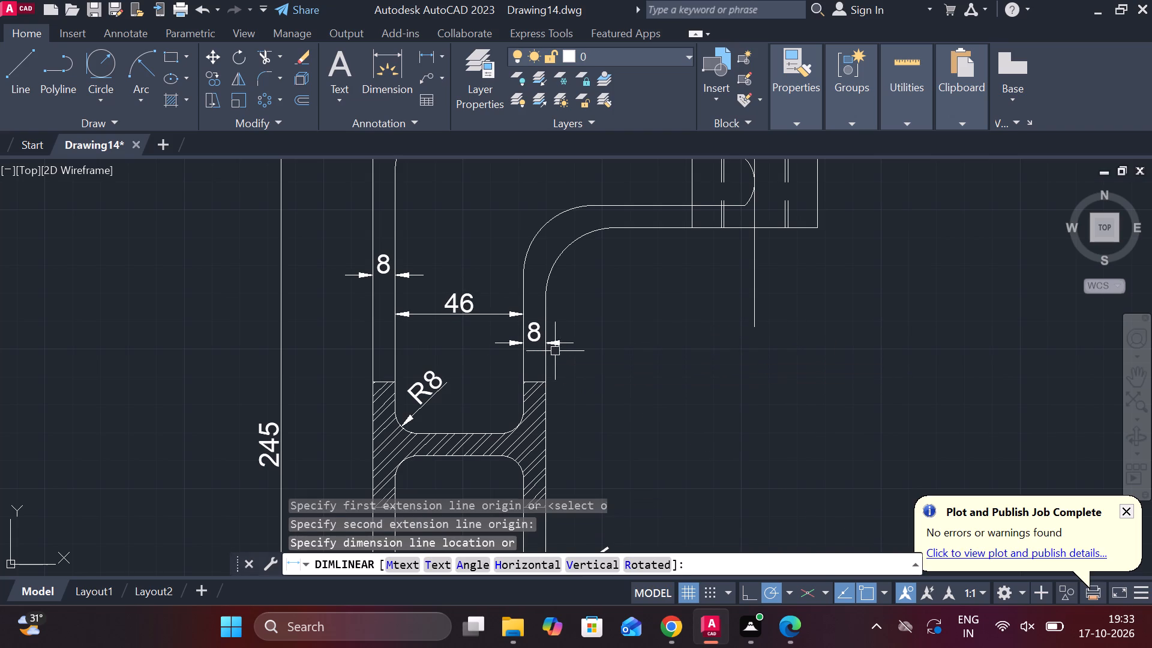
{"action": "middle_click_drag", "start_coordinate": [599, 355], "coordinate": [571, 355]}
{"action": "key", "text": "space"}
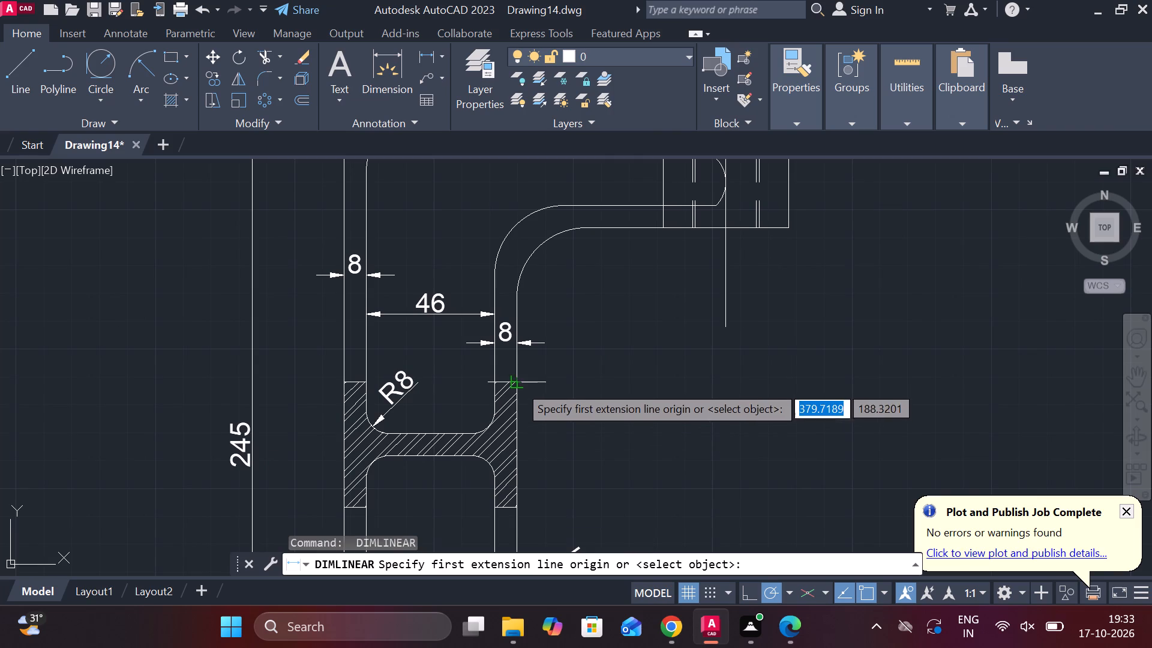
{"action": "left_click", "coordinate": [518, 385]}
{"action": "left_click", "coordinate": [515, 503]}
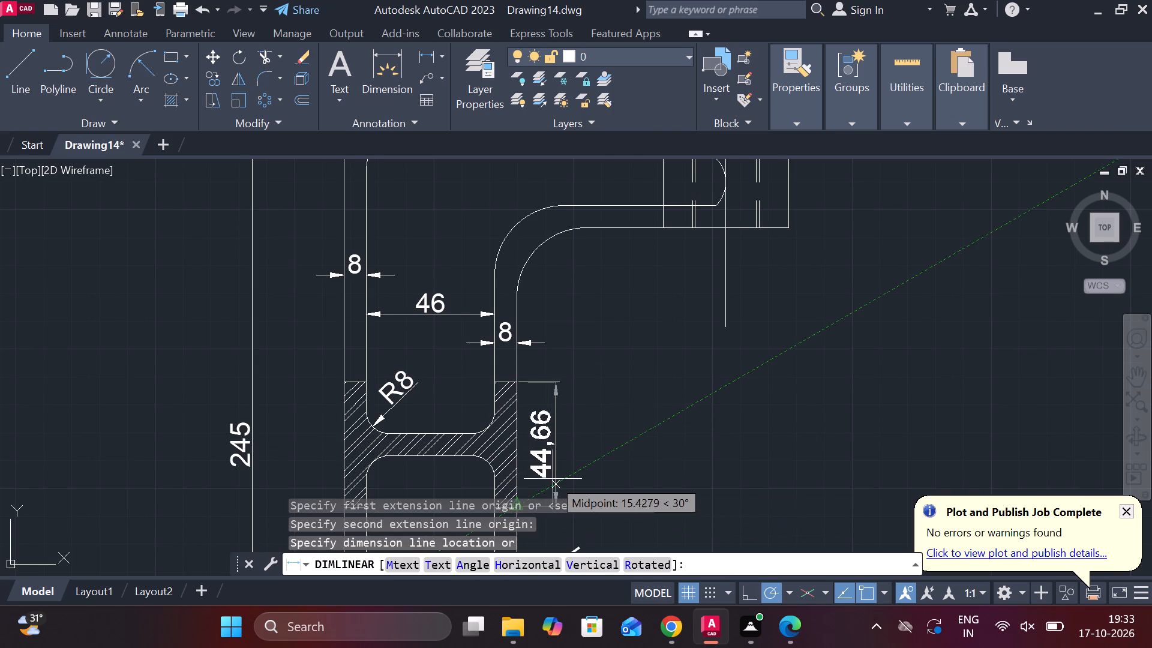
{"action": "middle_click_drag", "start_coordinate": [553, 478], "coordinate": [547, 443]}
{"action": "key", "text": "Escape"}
Add a vertical linear dimension for the height of the hatched section's front flange, corner to corner, placed outside the spine.
{"action": "key", "text": "space"}
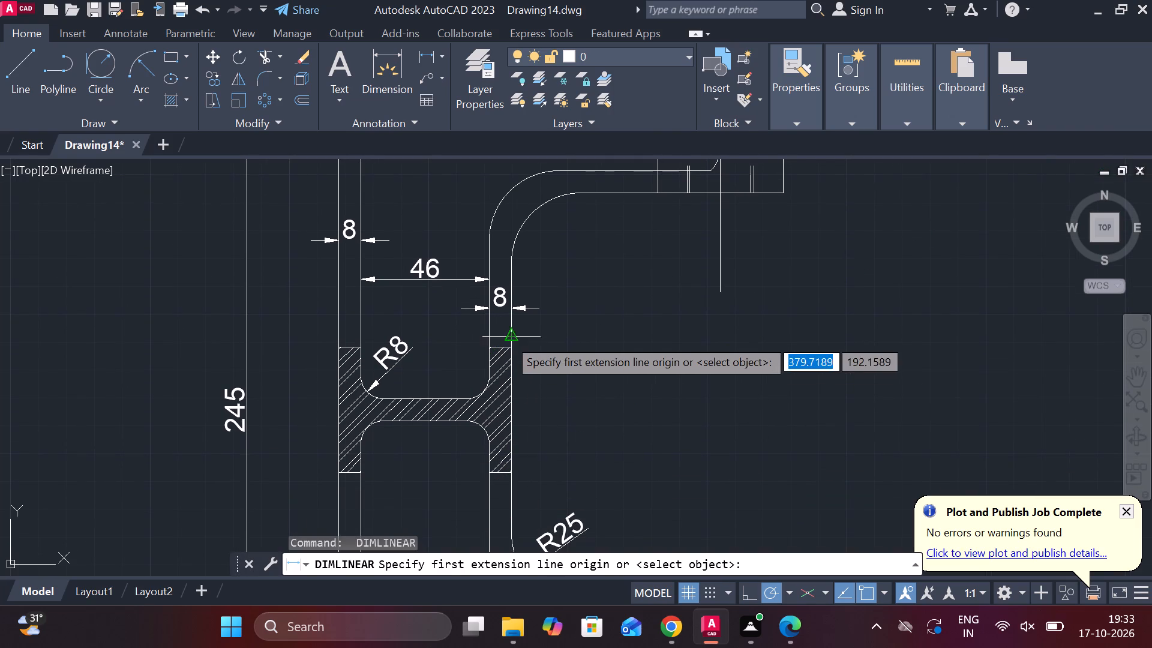
{"action": "scroll", "coordinate": [515, 349], "scroll_direction": "up", "scroll_amount": 3}
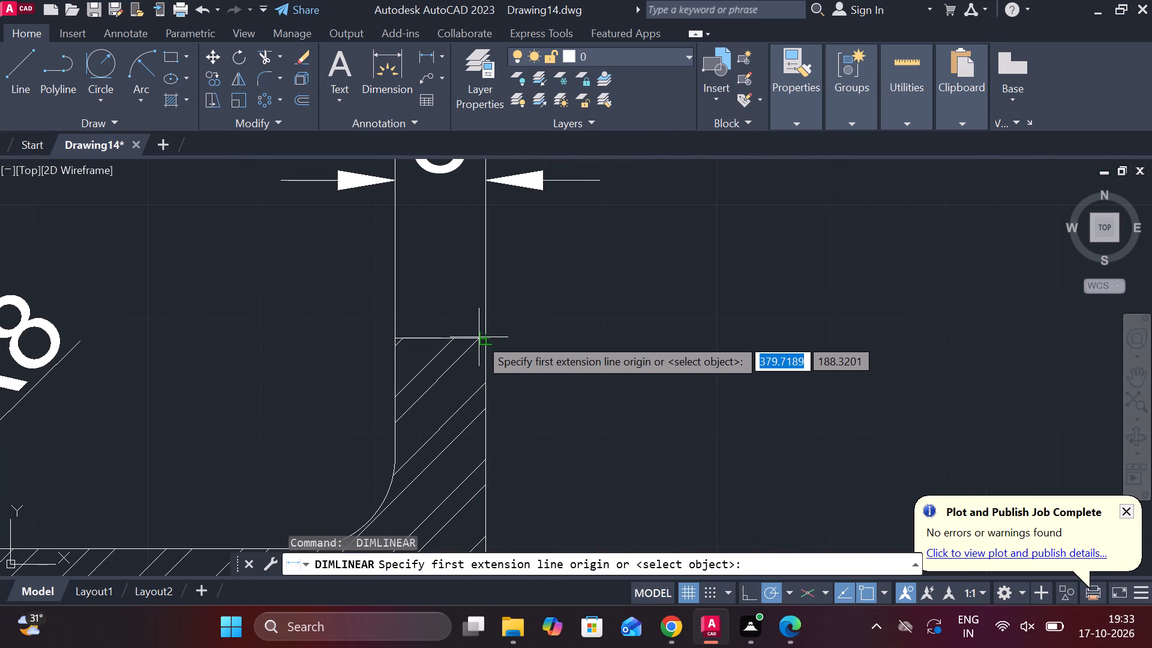
{"action": "left_click", "coordinate": [481, 337]}
{"action": "scroll", "coordinate": [486, 349], "scroll_direction": "down", "scroll_amount": 2}
{"action": "middle_click_drag", "start_coordinate": [526, 416], "coordinate": [543, 244]}
{"action": "scroll", "coordinate": [543, 296], "scroll_direction": "up", "scroll_amount": 2}
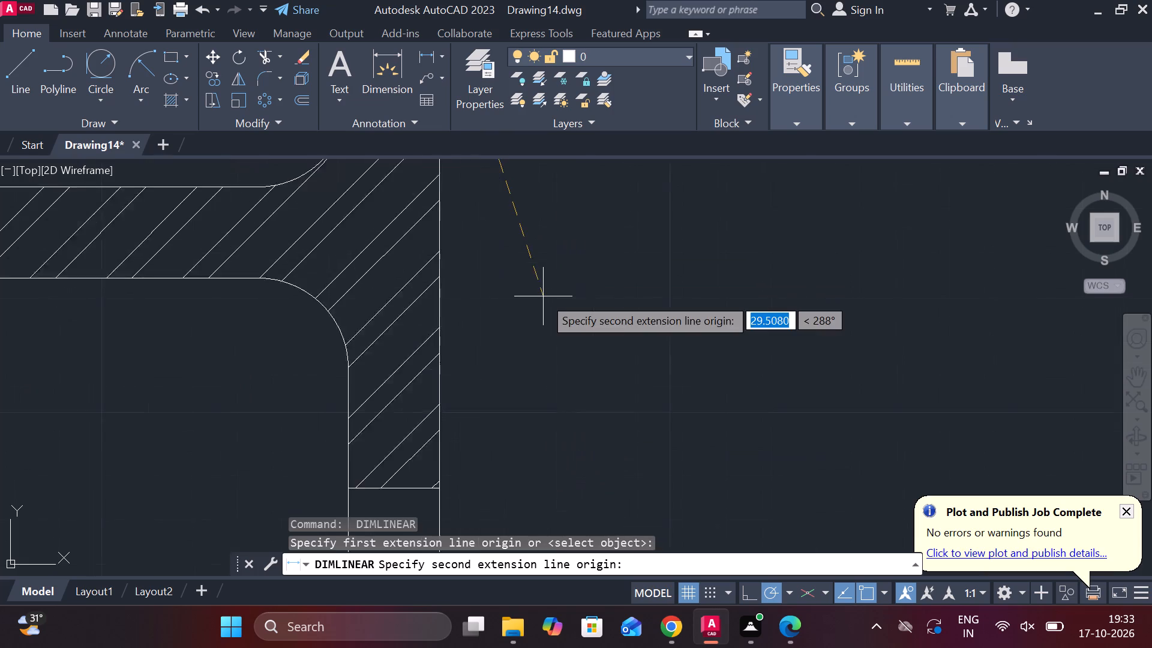
{"action": "scroll", "coordinate": [543, 296], "scroll_direction": "up", "scroll_amount": 1}
{"action": "middle_click_drag", "start_coordinate": [429, 464], "coordinate": [450, 243]}
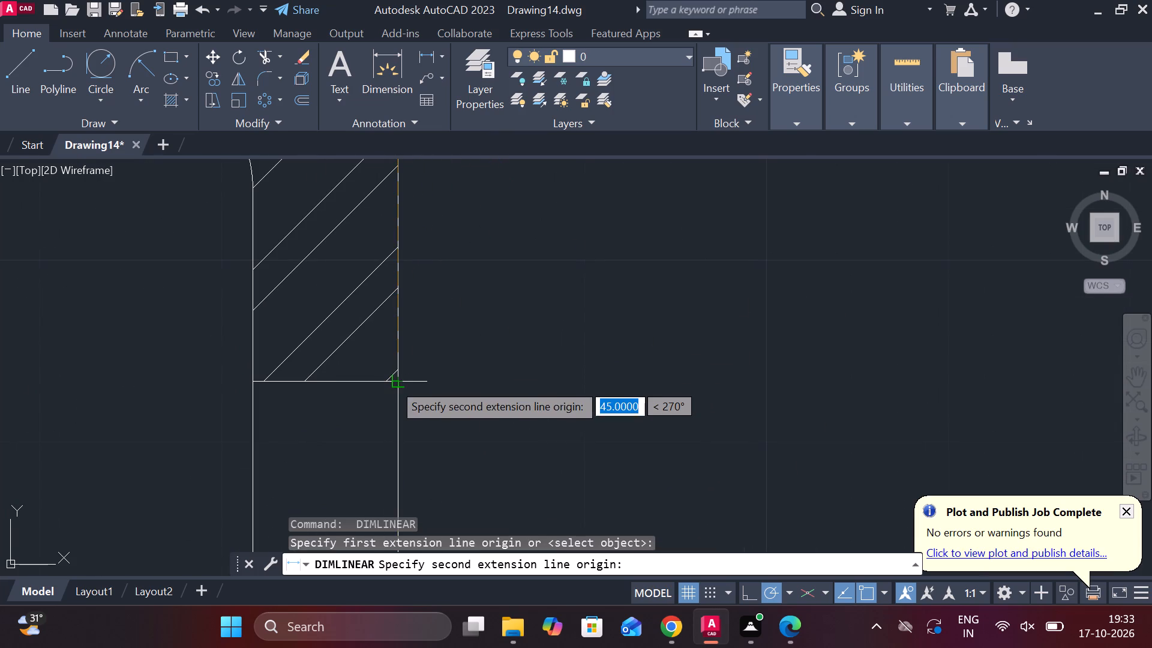
{"action": "left_click", "coordinate": [392, 382]}
{"action": "scroll", "coordinate": [485, 323], "scroll_direction": "down", "scroll_amount": 2}
{"action": "middle_click_drag", "start_coordinate": [484, 316], "coordinate": [488, 403]}
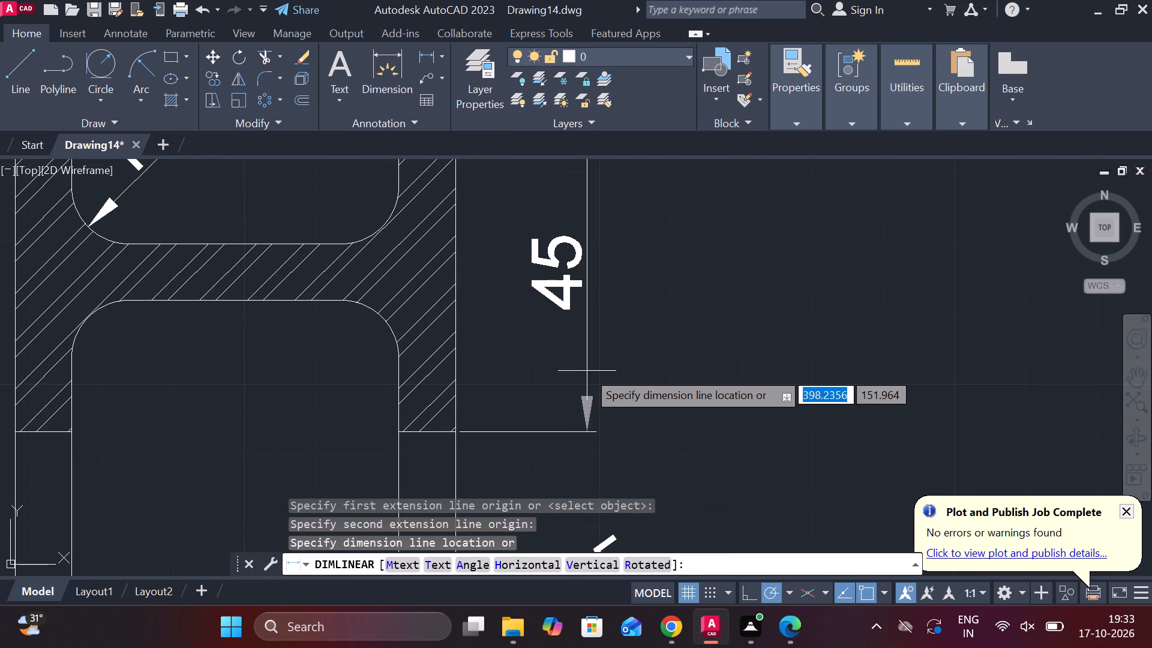
{"action": "left_click", "coordinate": [557, 361]}
Add a vertical linear dimension for the thickness of the hatched section's horizontal web.
{"action": "scroll", "coordinate": [557, 361], "scroll_direction": "down", "scroll_amount": 2}
{"action": "key", "text": "space"}
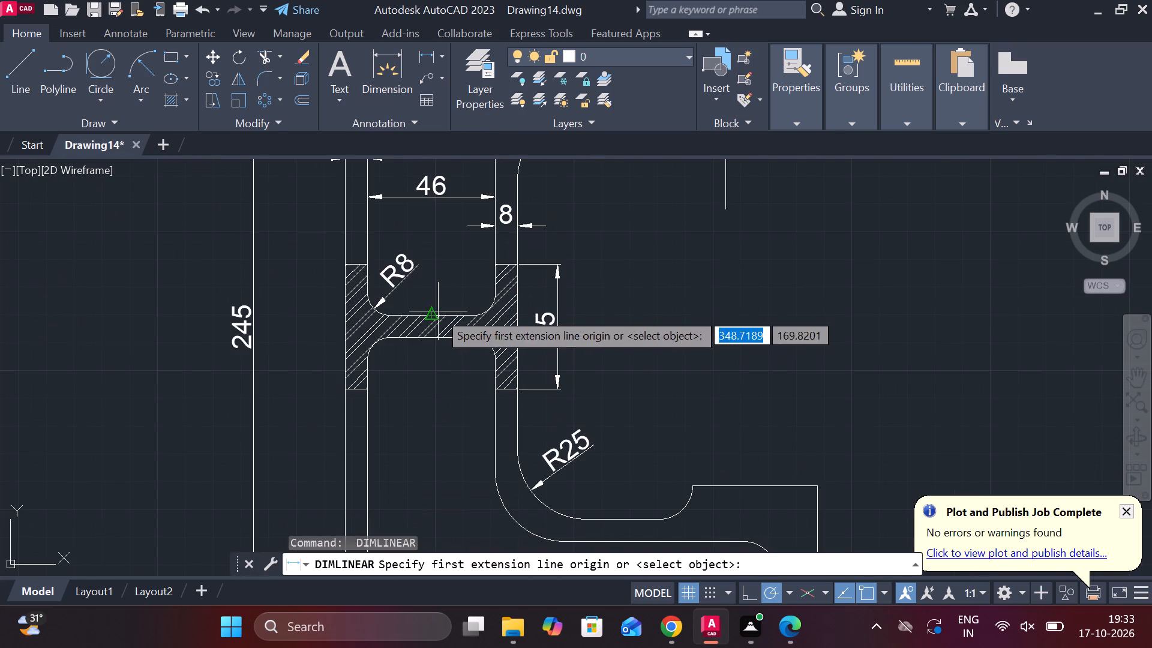
{"action": "left_click", "coordinate": [438, 311]}
{"action": "left_click", "coordinate": [433, 341]}
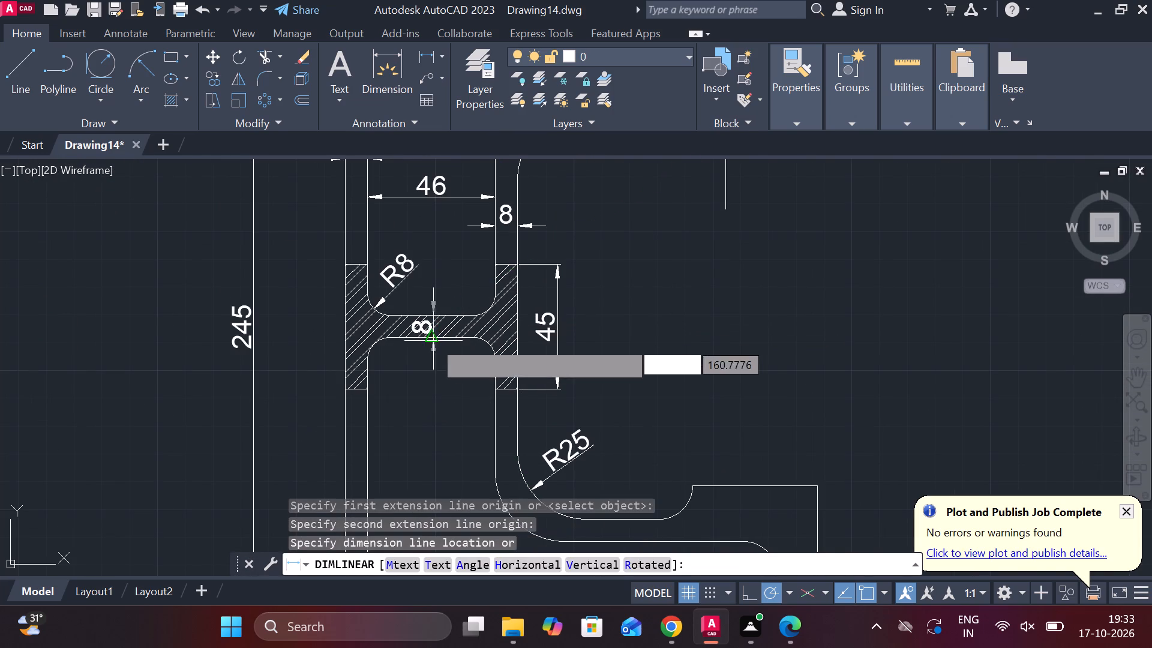
{"action": "left_click", "coordinate": [439, 357]}
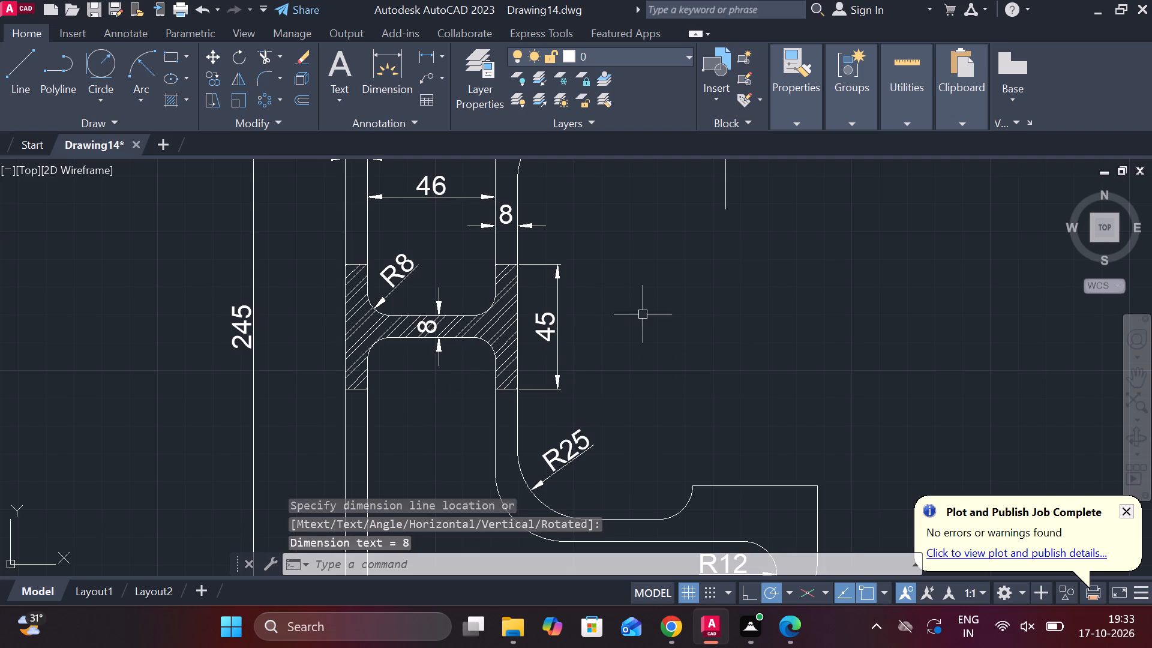
Add a horizontal linear dimension from the spine's front face to the threaded boss's centre line, below the upper arm.
{"action": "scroll", "coordinate": [643, 313], "scroll_direction": "down", "scroll_amount": 1}
{"action": "middle_click_drag", "start_coordinate": [647, 298], "coordinate": [569, 416]}
{"action": "middle_click_drag", "start_coordinate": [584, 364], "coordinate": [545, 418]}
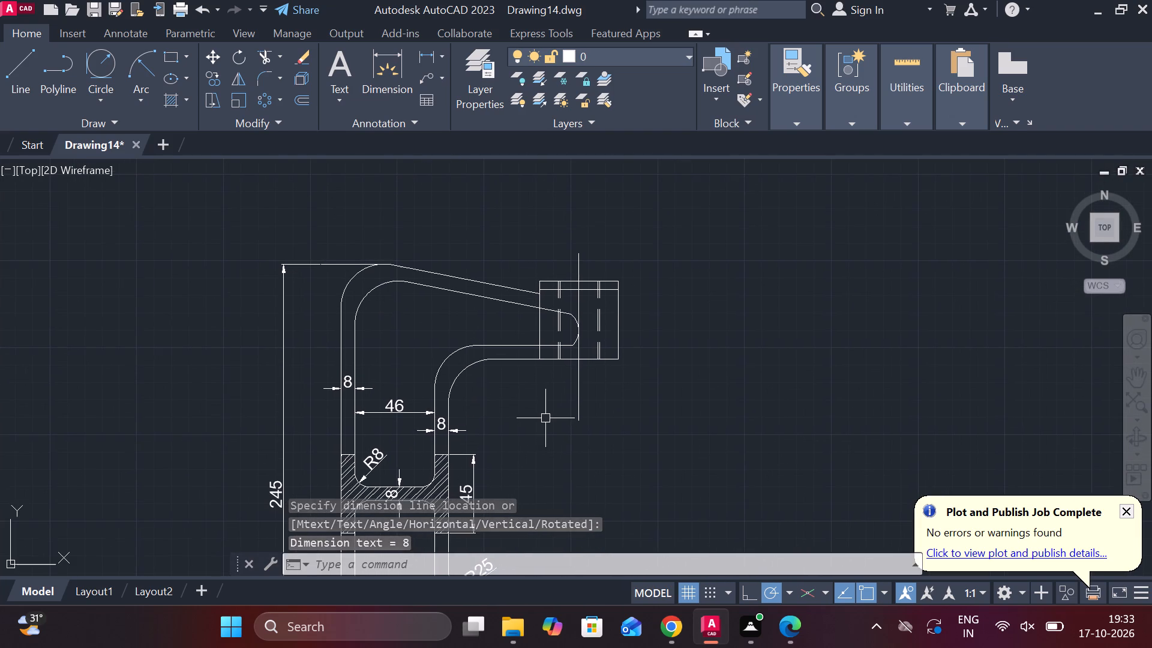
{"action": "scroll", "coordinate": [538, 395], "scroll_direction": "down", "scroll_amount": 1}
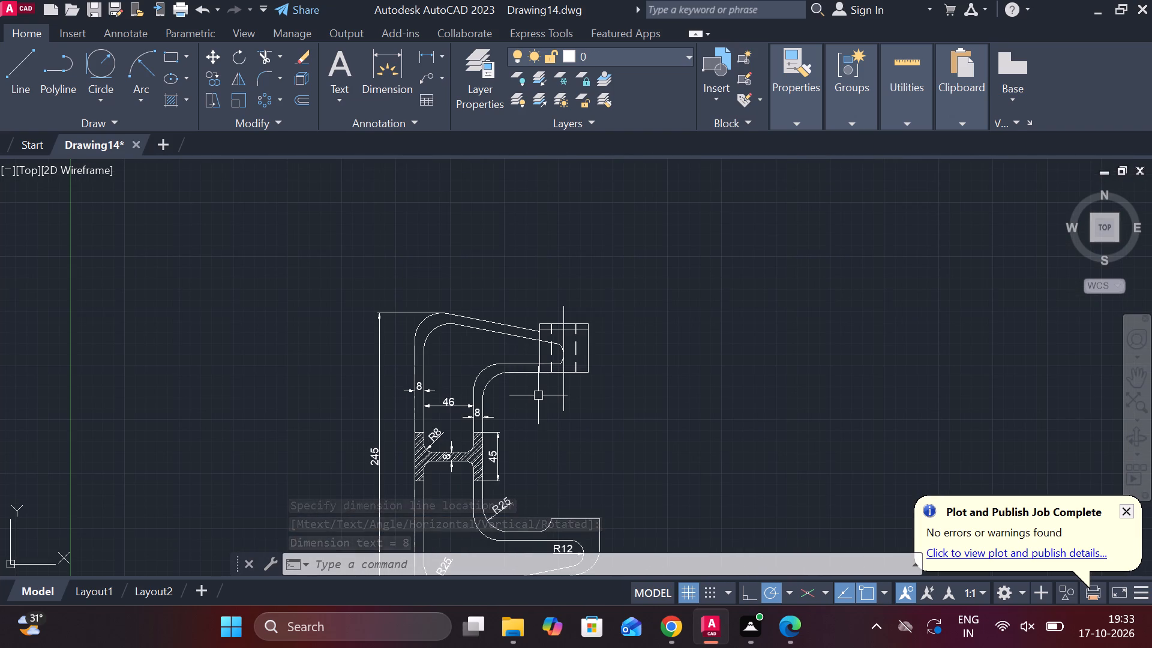
{"action": "scroll", "coordinate": [538, 395], "scroll_direction": "up", "scroll_amount": 2}
{"action": "key", "text": "space"}
{"action": "left_click", "coordinate": [394, 399]}
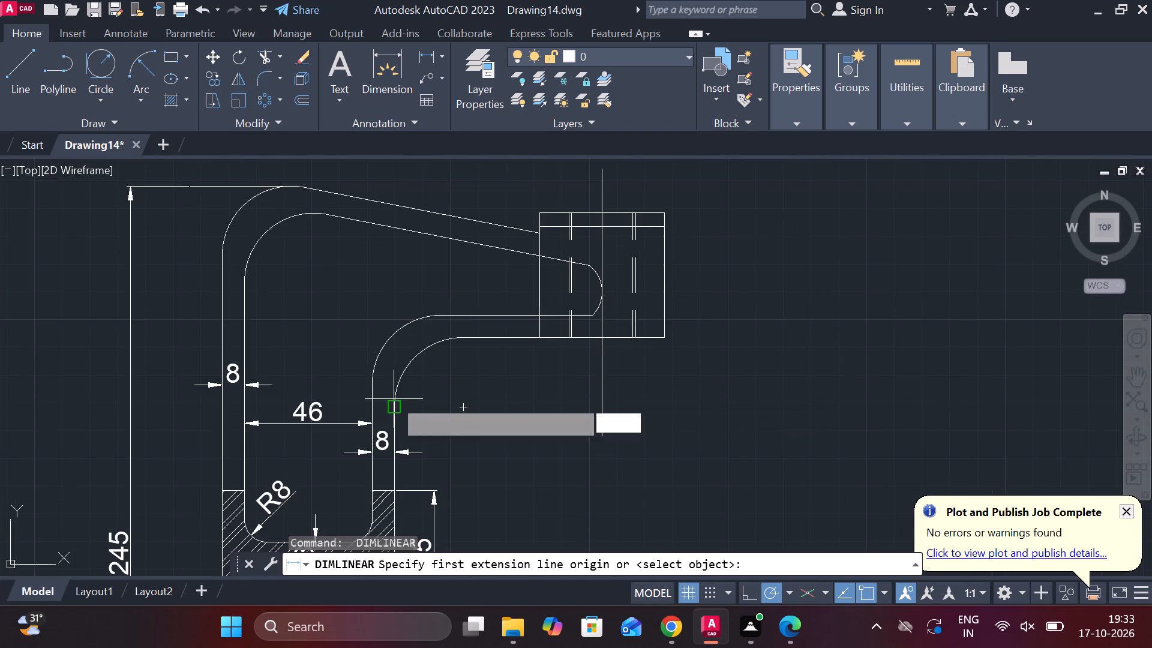
{"action": "left_click", "coordinate": [607, 407]}
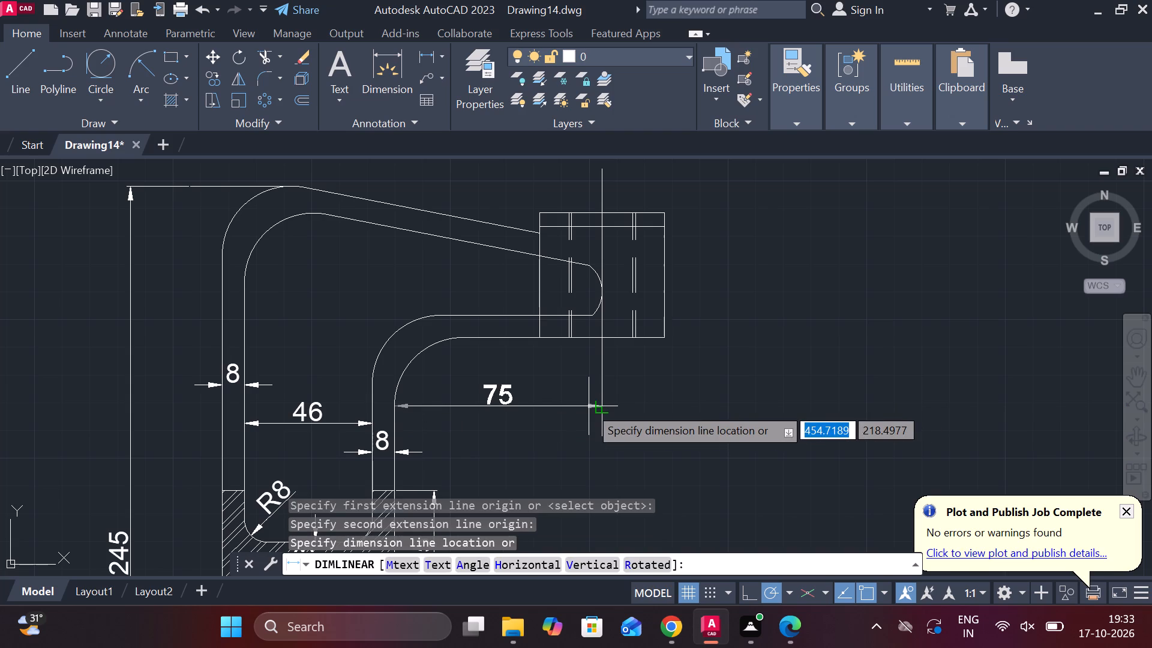
{"action": "left_click", "coordinate": [589, 406]}
Add a vertical linear dimension for the threaded boss's full height, placed beyond its outer side.
{"action": "scroll", "coordinate": [662, 371], "scroll_direction": "down", "scroll_amount": 1}
{"action": "middle_click_drag", "start_coordinate": [671, 366], "coordinate": [681, 410]}
{"action": "key", "text": "space"}
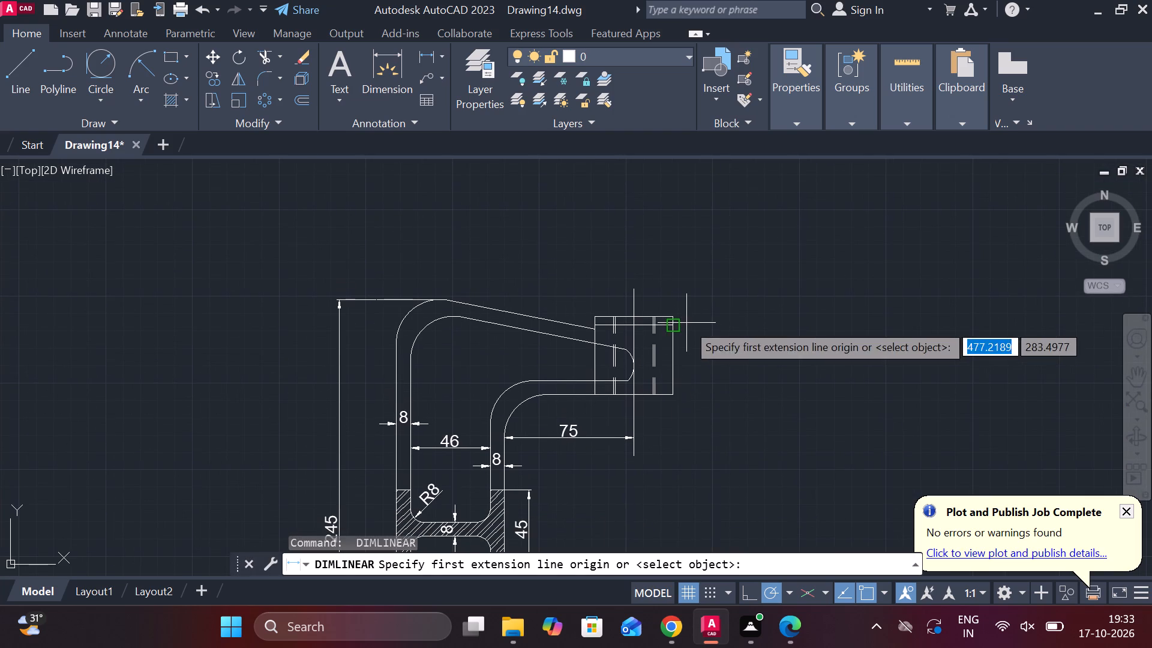
{"action": "scroll", "coordinate": [681, 321], "scroll_direction": "up", "scroll_amount": 2}
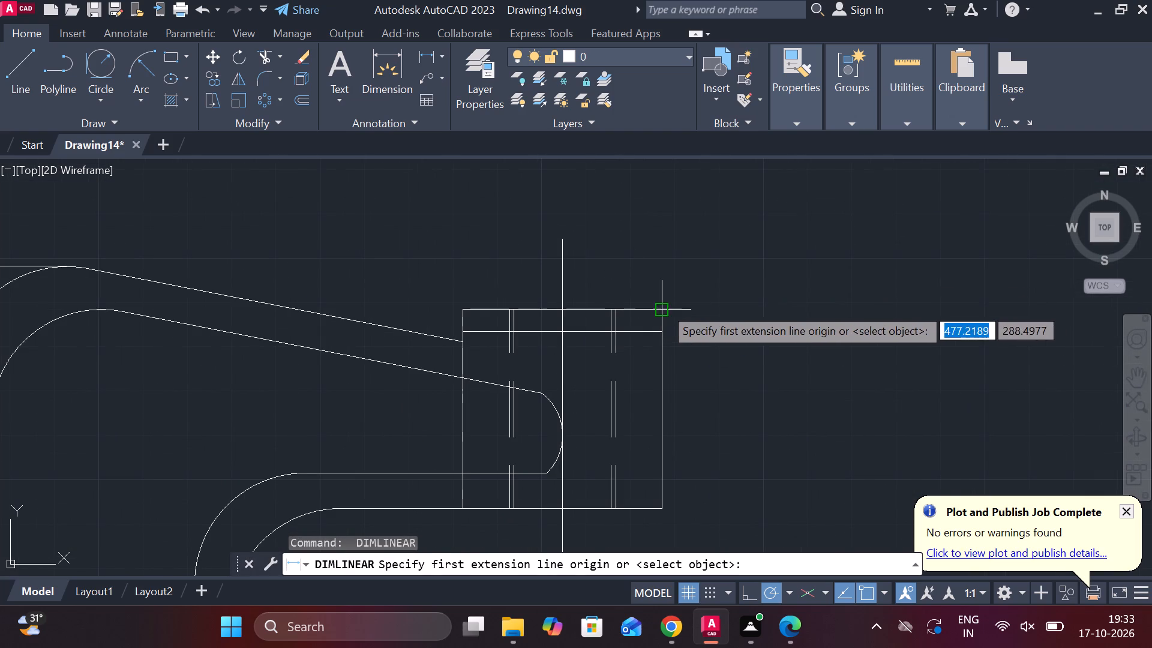
{"action": "left_click", "coordinate": [664, 307]}
{"action": "left_click", "coordinate": [659, 503]}
{"action": "left_click", "coordinate": [757, 457]}
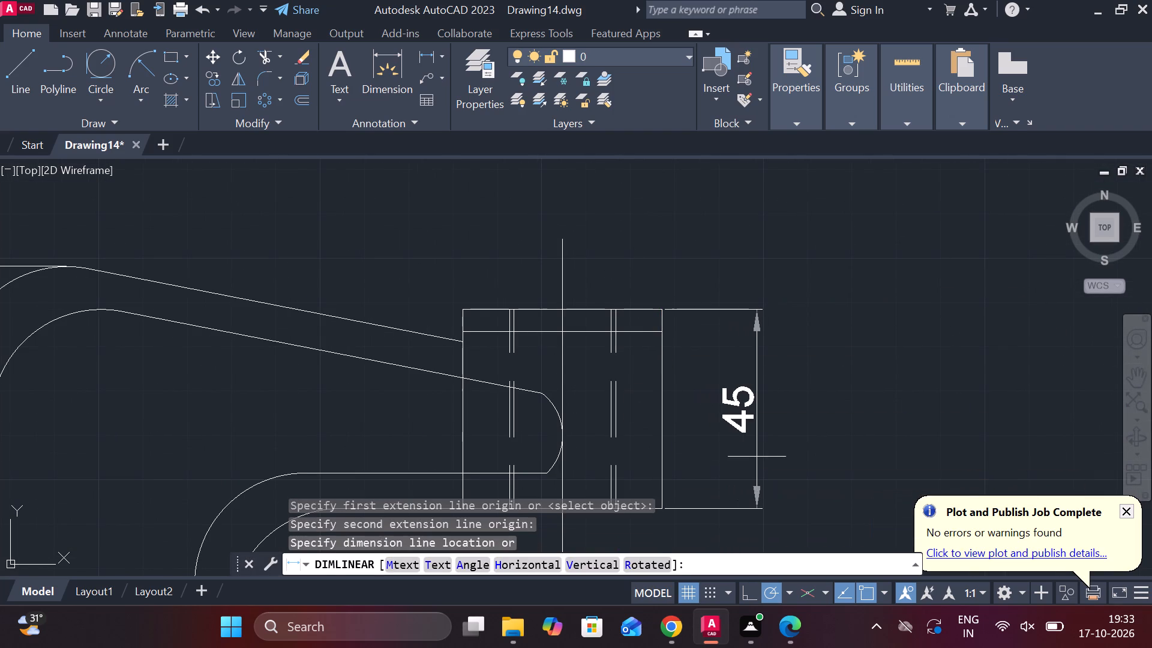
Add a horizontal linear dimension across the boss's threaded hole, between the outermost hidden thread lines, placed above the boss.
{"action": "key", "text": "space"}
{"action": "left_click", "coordinate": [503, 307]}
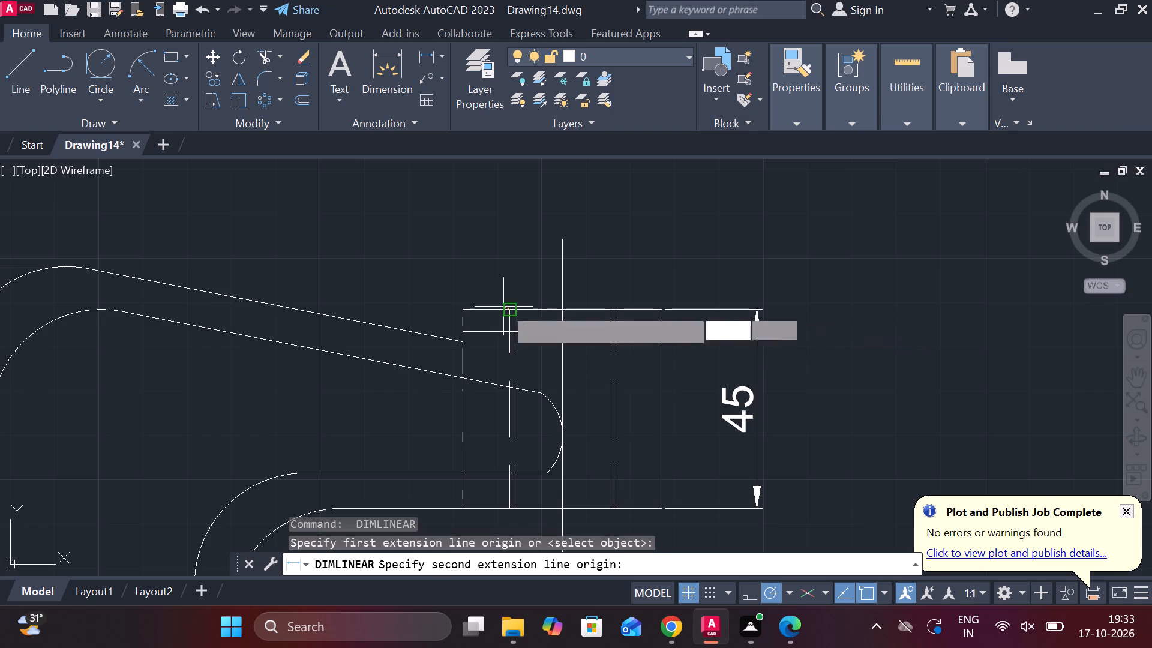
{"action": "scroll", "coordinate": [609, 305], "scroll_direction": "up", "scroll_amount": 1}
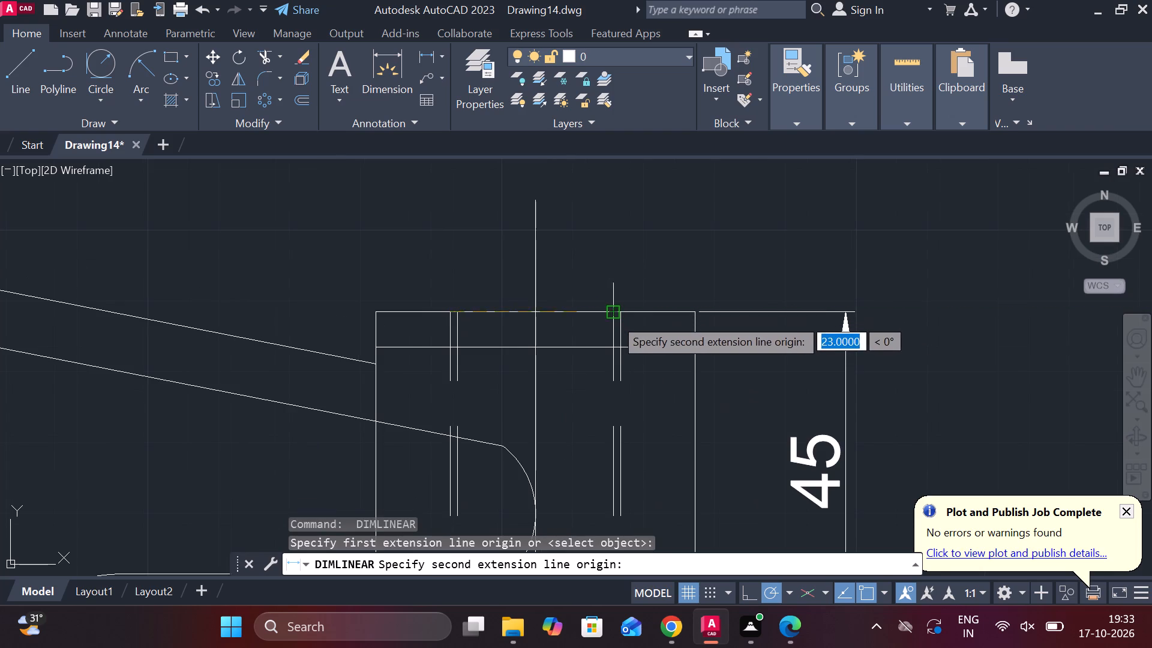
{"action": "scroll", "coordinate": [622, 318], "scroll_direction": "up", "scroll_amount": 3}
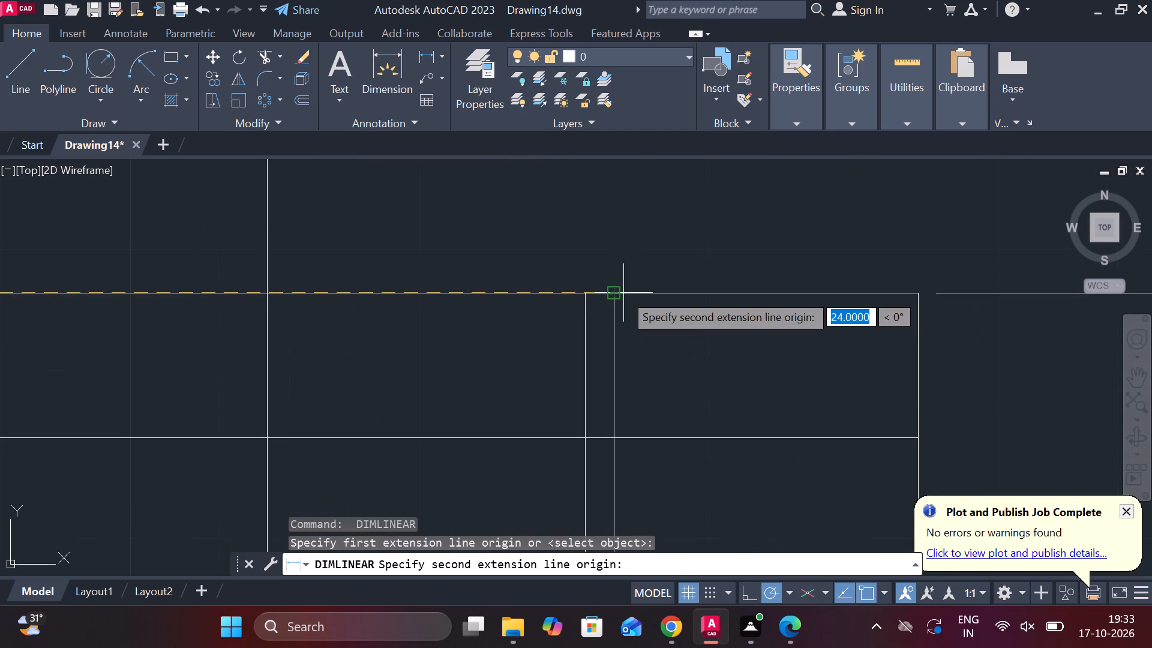
{"action": "left_click", "coordinate": [623, 293]}
{"action": "scroll", "coordinate": [569, 240], "scroll_direction": "down", "scroll_amount": 2}
{"action": "scroll", "coordinate": [583, 190], "scroll_direction": "down", "scroll_amount": 1}
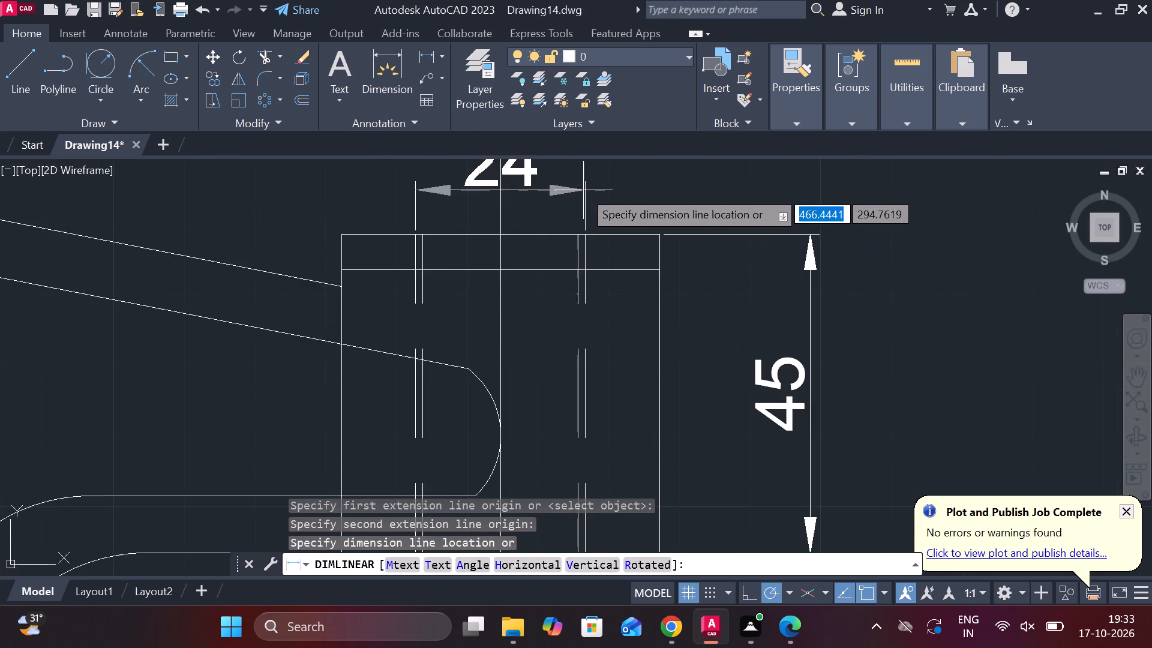
{"action": "left_click", "coordinate": [586, 182]}
Add a horizontal linear dimension for the width of the lower arm's raised pad, corner to corner, placed above it.
{"action": "scroll", "coordinate": [587, 203], "scroll_direction": "down", "scroll_amount": 3}
{"action": "middle_click_drag", "start_coordinate": [526, 364], "coordinate": [512, 214]}
{"action": "middle_click_drag", "start_coordinate": [527, 274], "coordinate": [435, 221]}
{"action": "scroll", "coordinate": [477, 283], "scroll_direction": "up", "scroll_amount": 2}
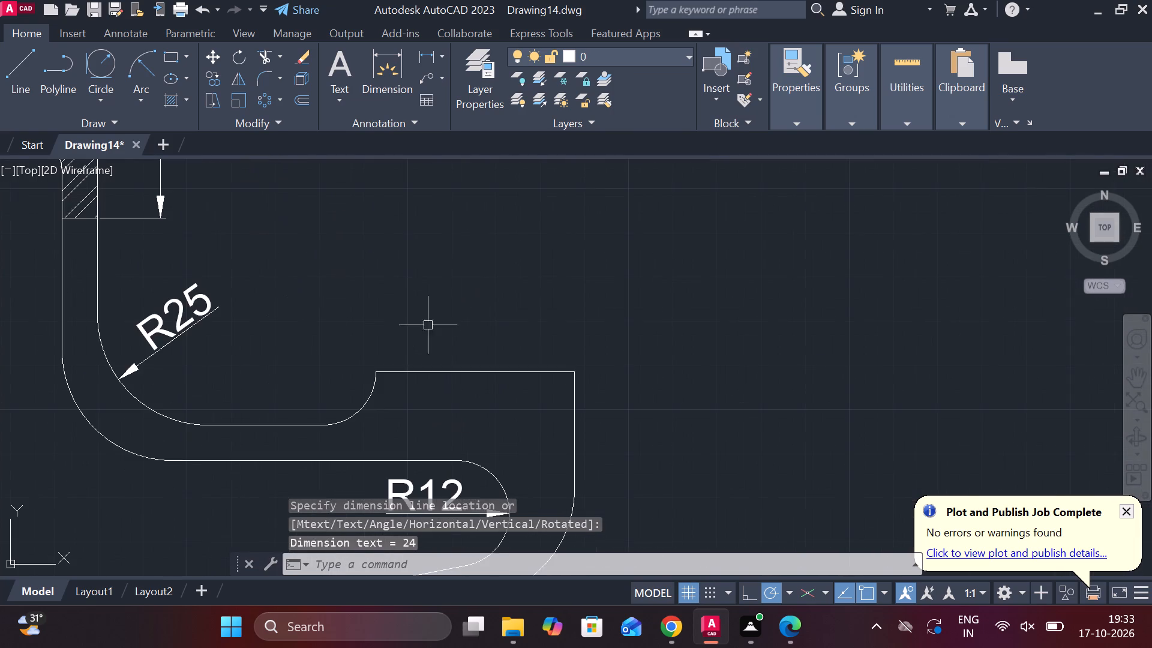
{"action": "key", "text": "space"}
{"action": "left_click", "coordinate": [374, 367]}
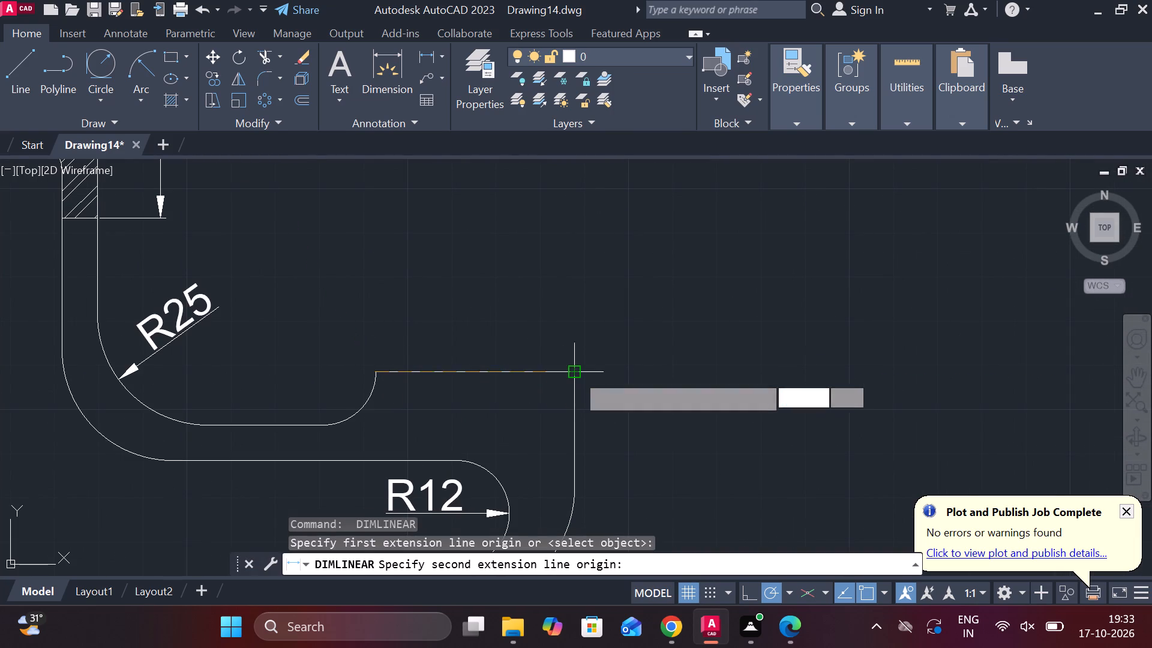
{"action": "left_click", "coordinate": [576, 374]}
{"action": "left_click", "coordinate": [521, 323]}
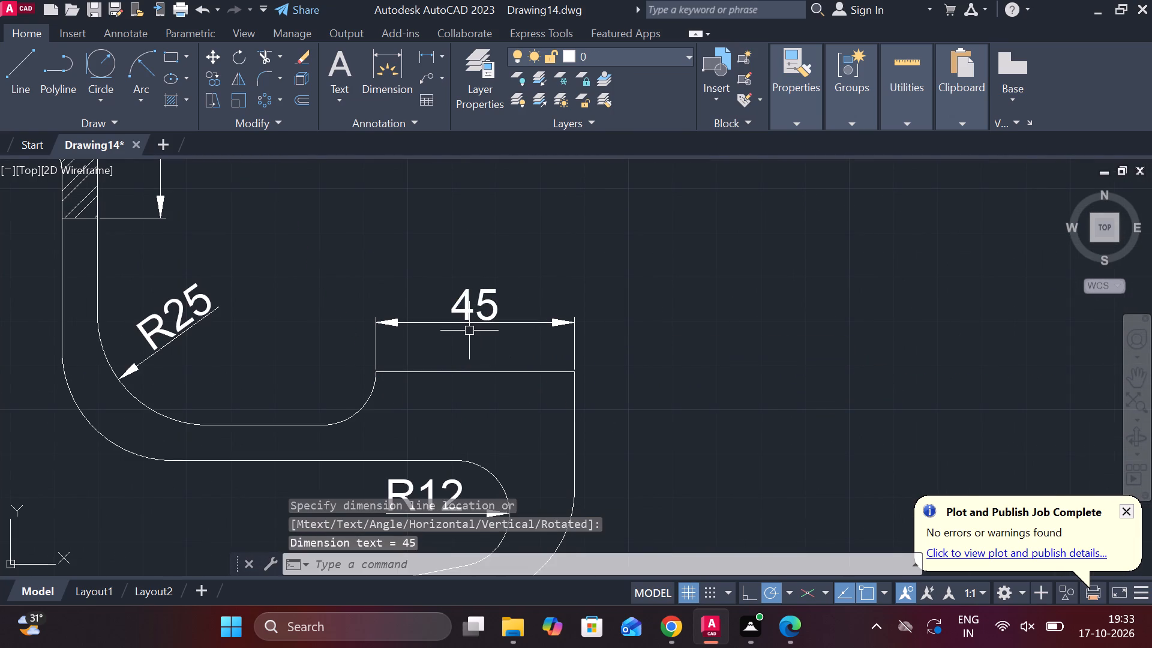
Change the raised pad's width dimension text to Ø45 by inserting the diameter symbol.
{"action": "key", "text": "Escape"}
{"action": "double_click", "coordinate": [472, 304]}
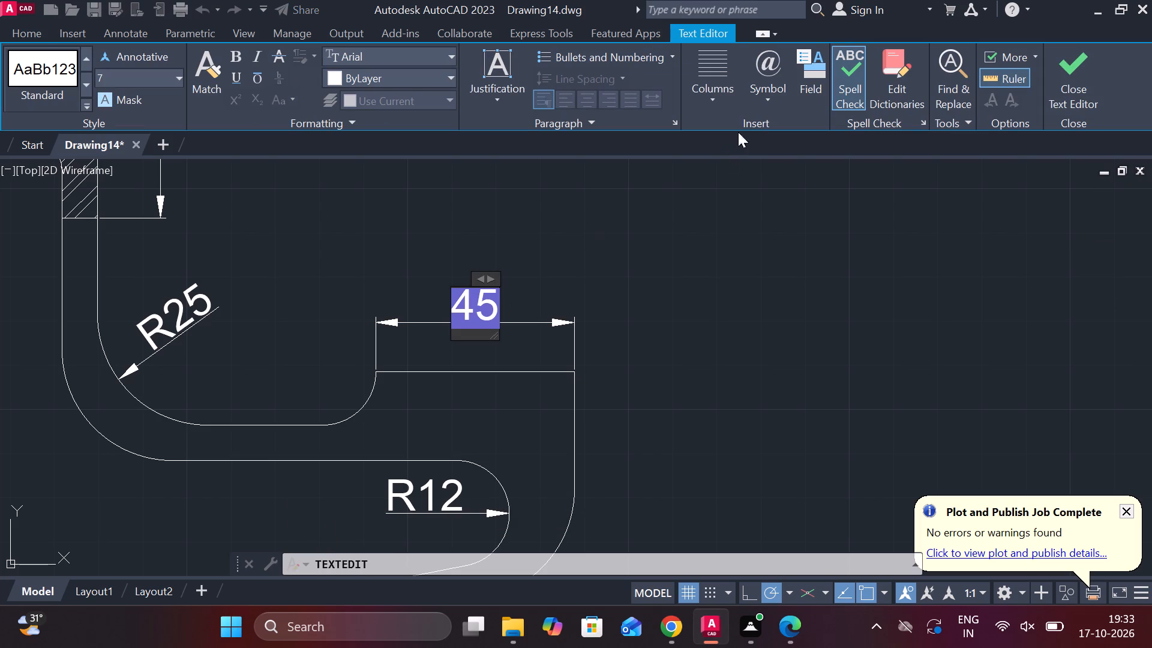
{"action": "double_click", "coordinate": [758, 97]}
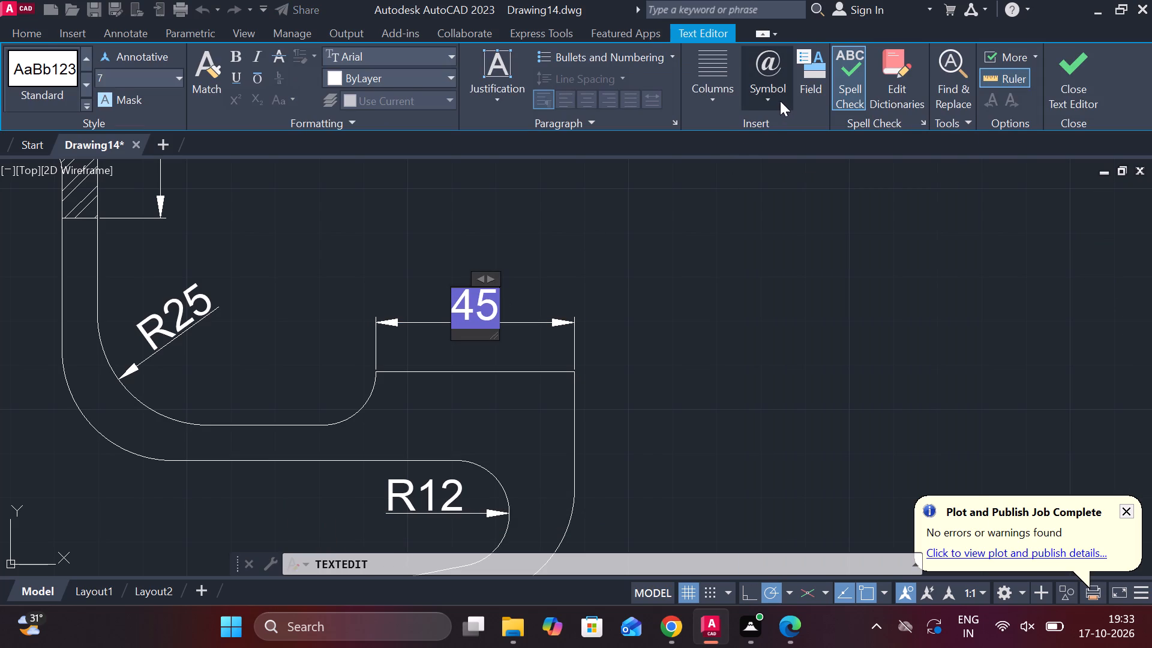
{"action": "left_click", "coordinate": [772, 106]}
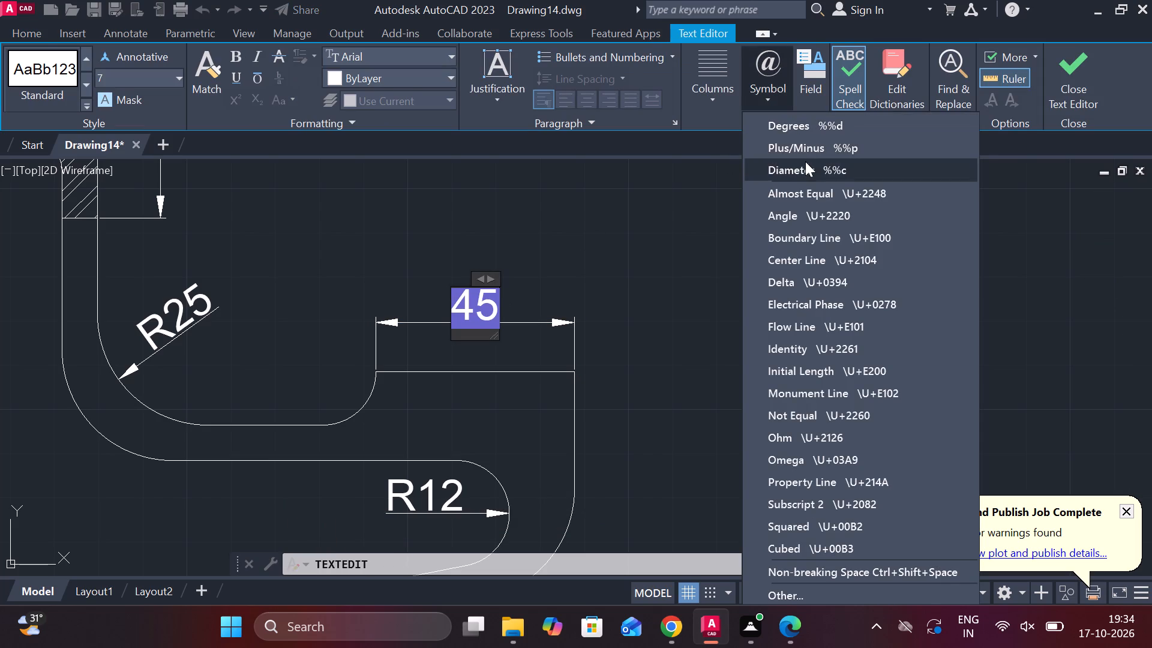
{"action": "left_click", "coordinate": [805, 167]}
{"action": "left_click", "coordinate": [1070, 77]}
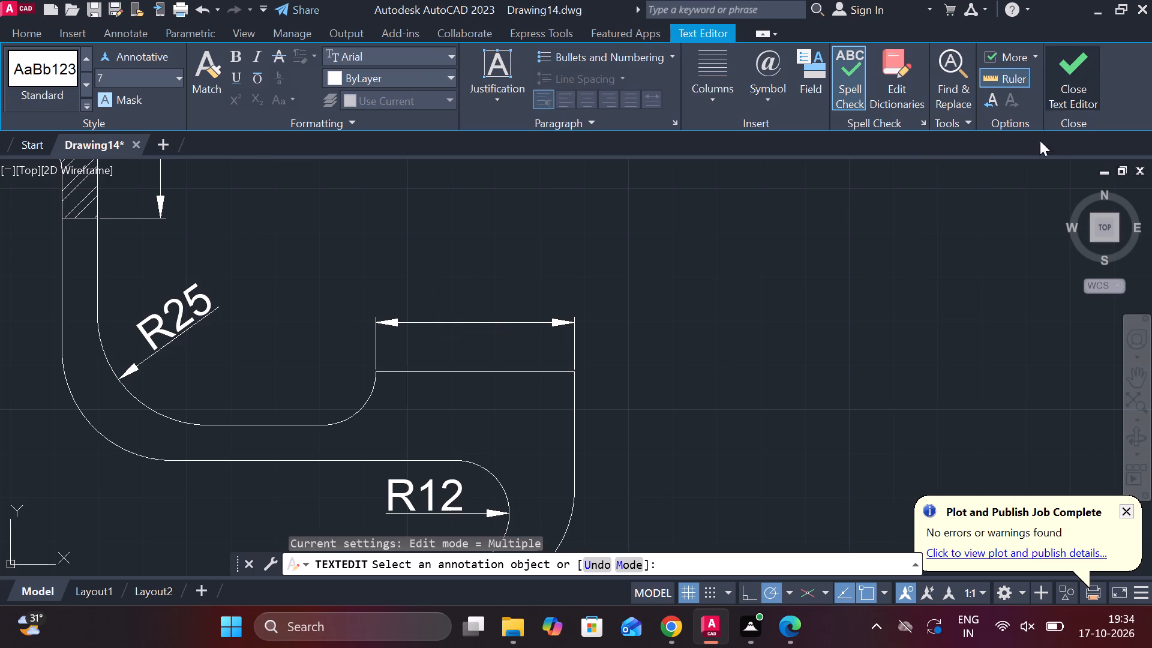
Add a vertical linear dimension from the raised pad's top face to the lower arm's upper edge, placed beyond the arm's free end.
{"action": "scroll", "coordinate": [574, 298], "scroll_direction": "down", "scroll_amount": 1}
{"action": "left_click", "coordinate": [431, 56]}
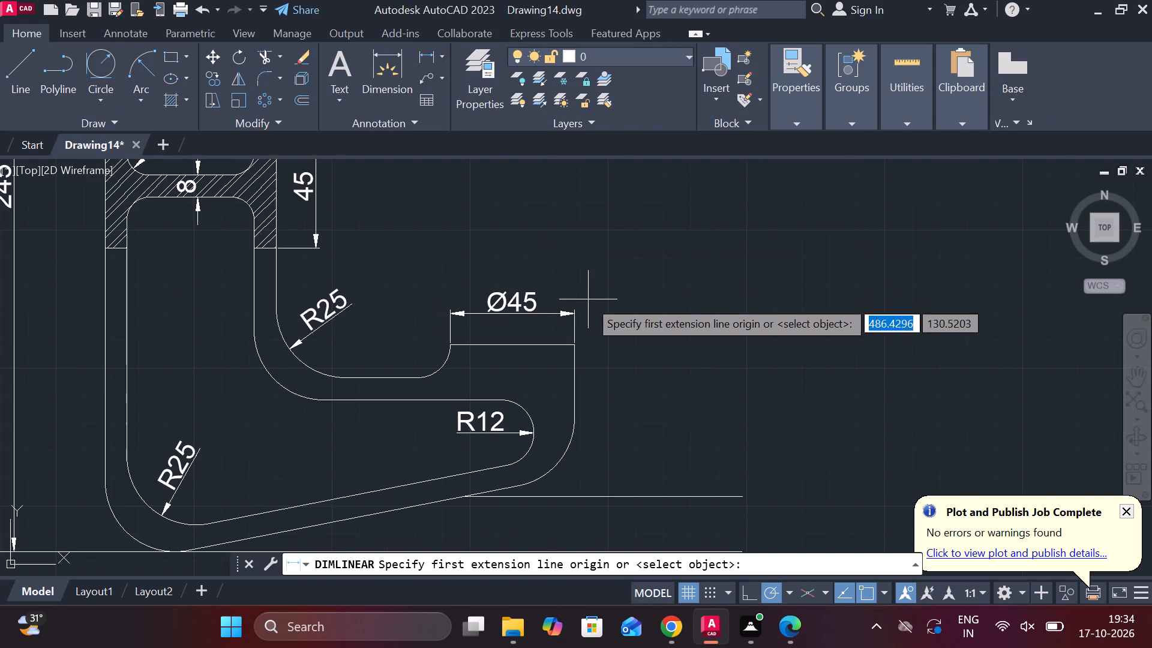
{"action": "middle_click_drag", "start_coordinate": [624, 385], "coordinate": [571, 353]}
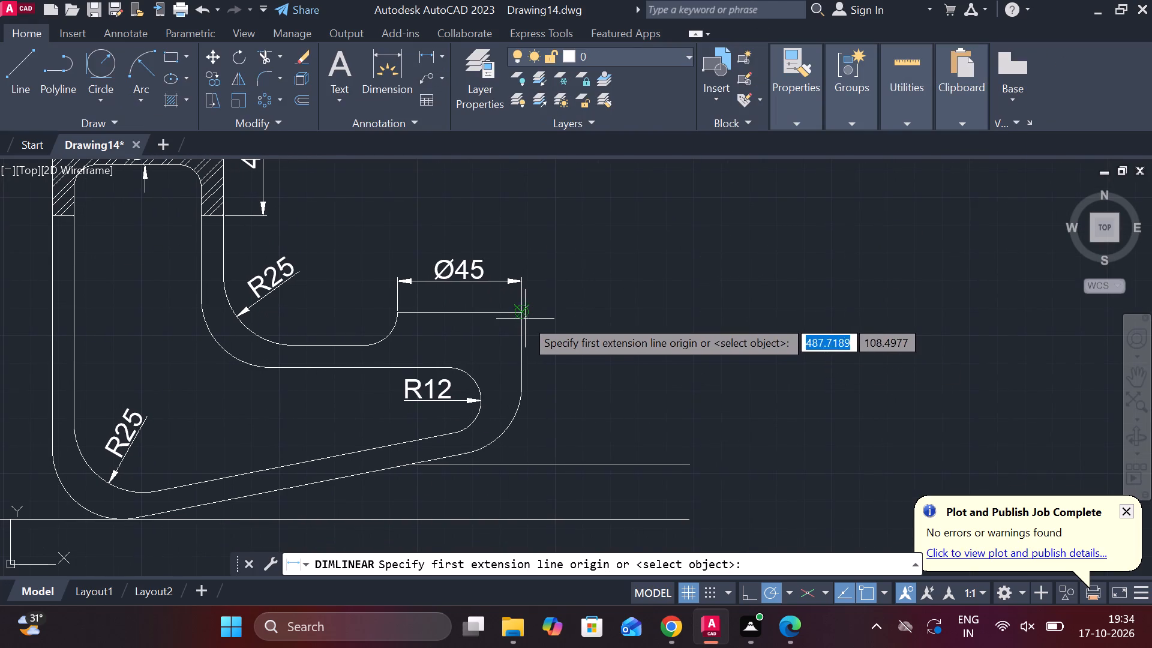
{"action": "left_click", "coordinate": [524, 319]}
{"action": "left_click", "coordinate": [326, 347]}
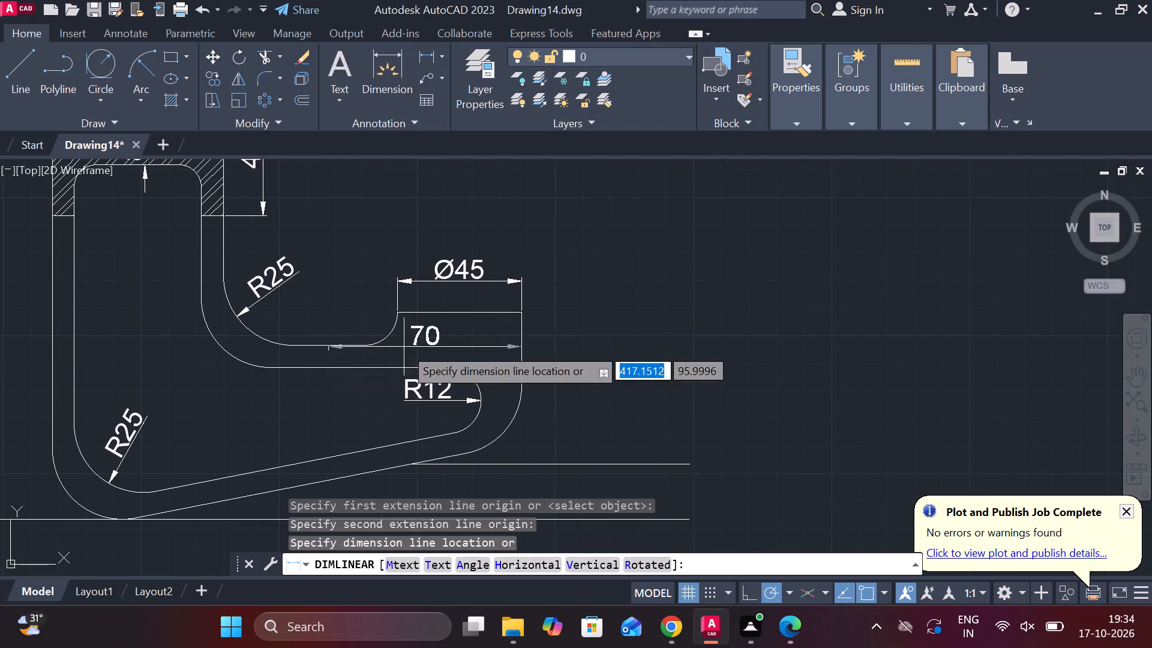
{"action": "left_click", "coordinate": [605, 337]}
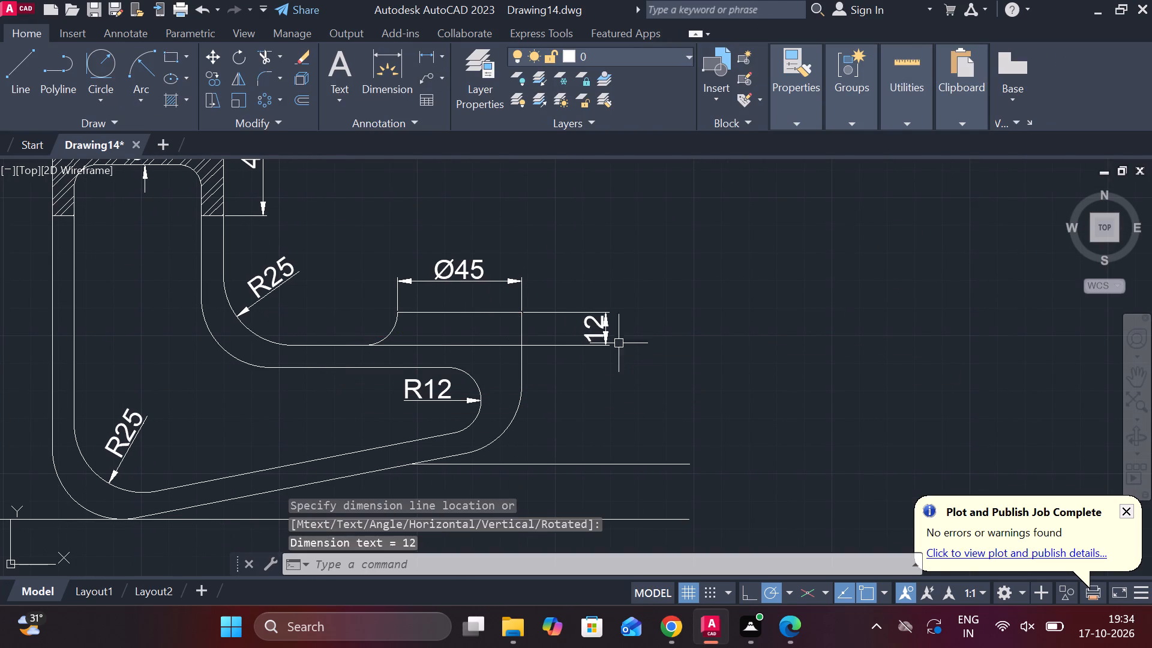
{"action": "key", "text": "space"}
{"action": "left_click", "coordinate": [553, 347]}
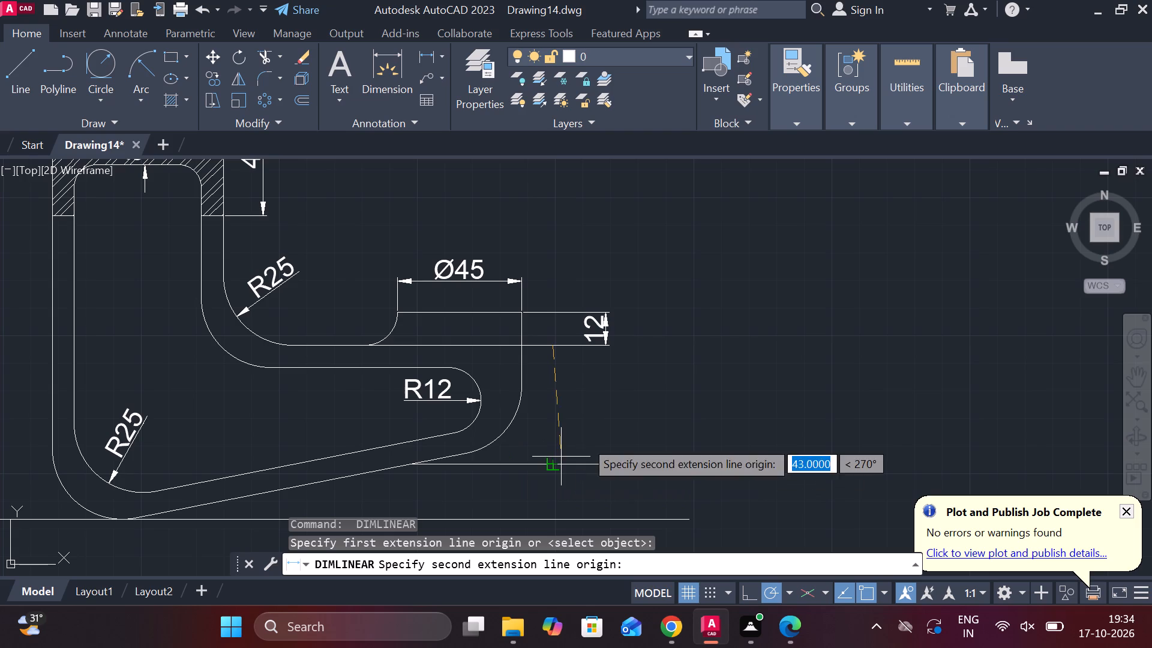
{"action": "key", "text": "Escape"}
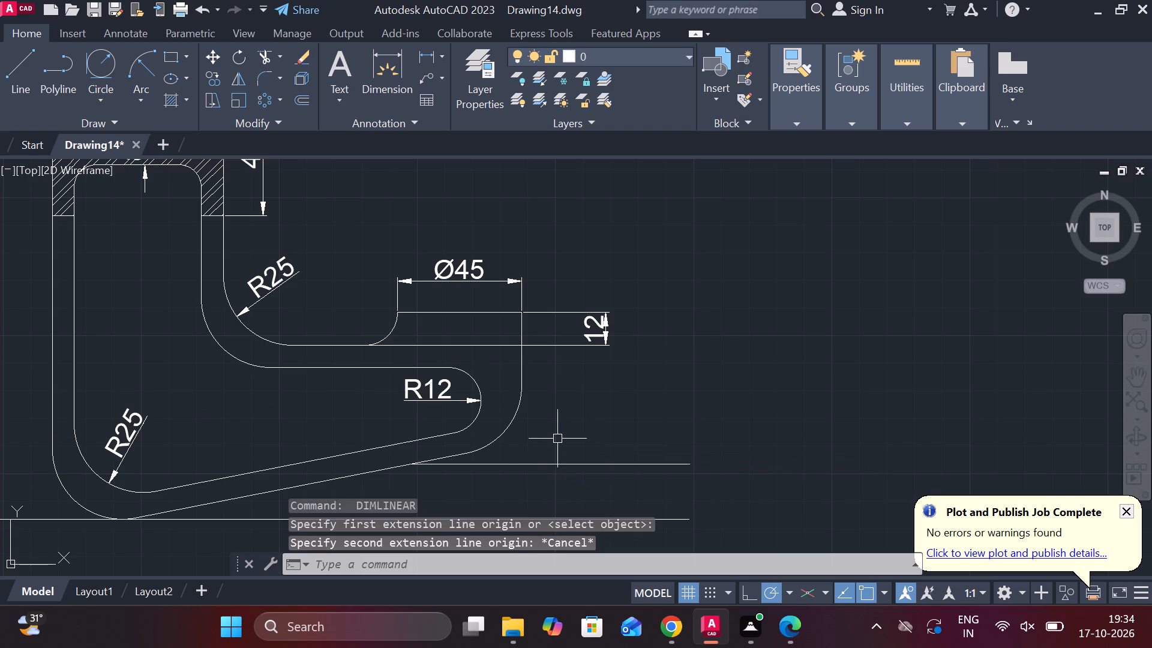
Add a vertical linear dimension between the two horizontal reference lines beneath the lower arm, placed beyond its free end.
{"action": "scroll", "coordinate": [557, 447], "scroll_direction": "down", "scroll_amount": 1}
{"action": "middle_click_drag", "start_coordinate": [557, 447], "coordinate": [540, 396]}
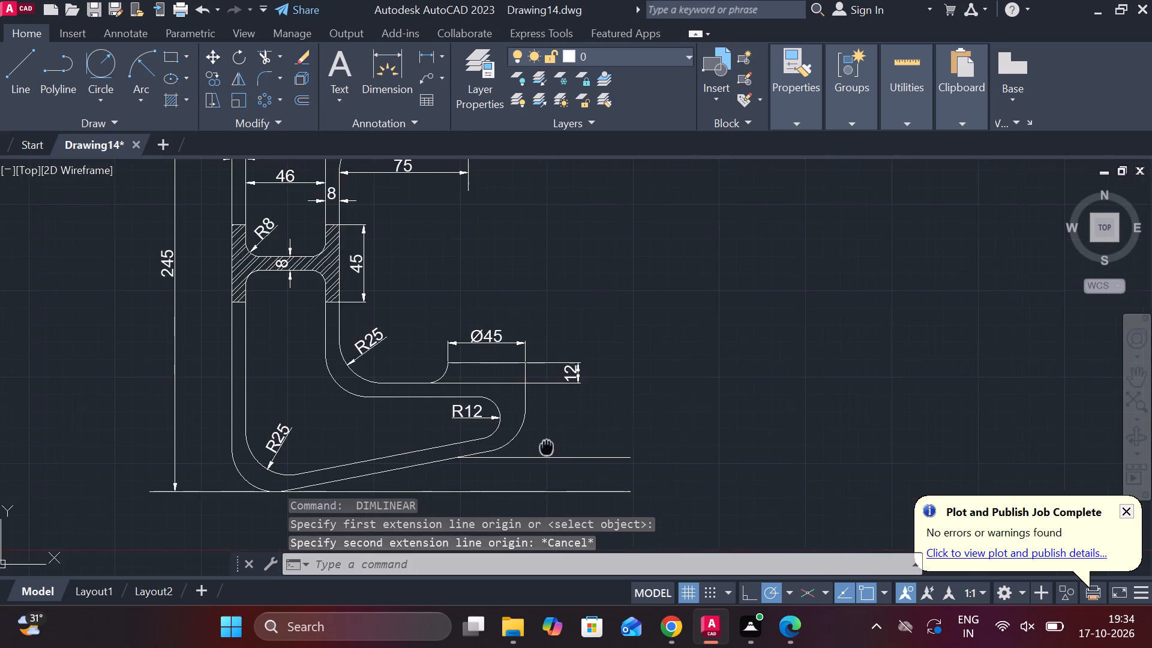
{"action": "left_click", "coordinate": [430, 55]}
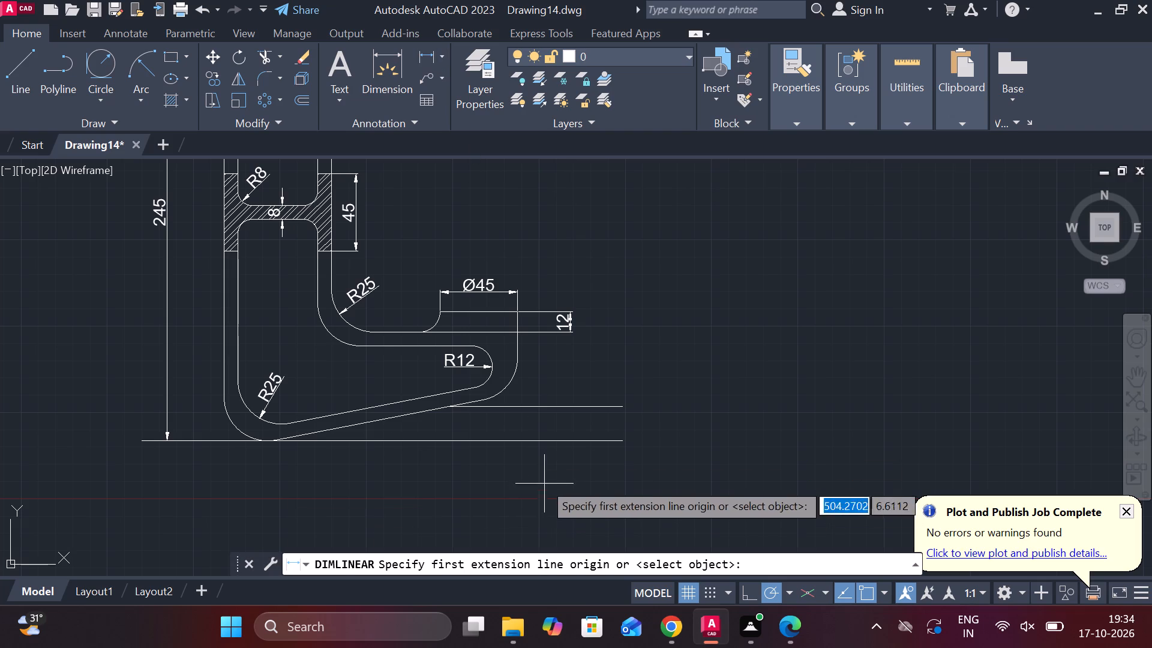
{"action": "scroll", "coordinate": [544, 442], "scroll_direction": "up", "scroll_amount": 1}
{"action": "left_click", "coordinate": [565, 385]}
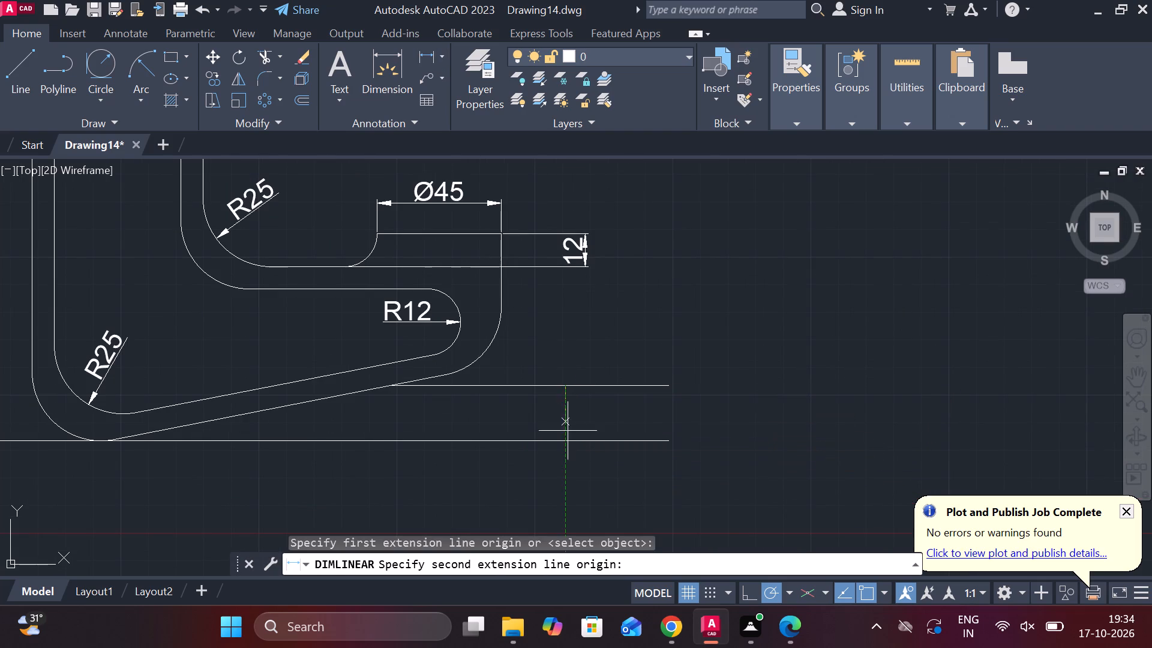
{"action": "left_click", "coordinate": [568, 439]}
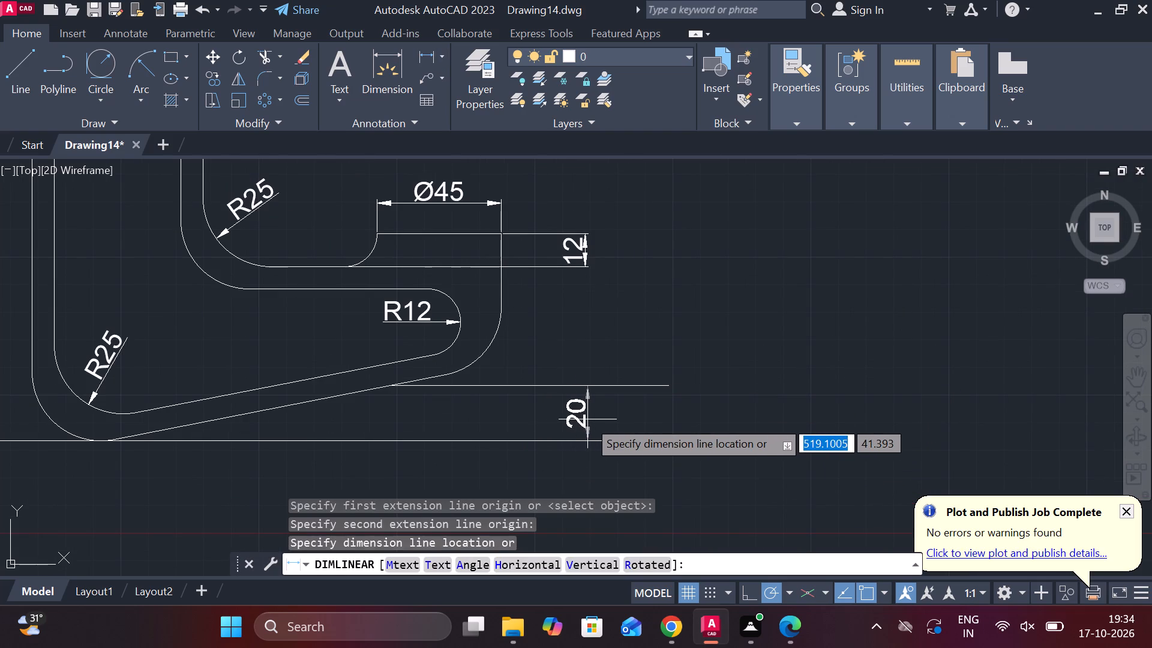
{"action": "left_click", "coordinate": [584, 416]}
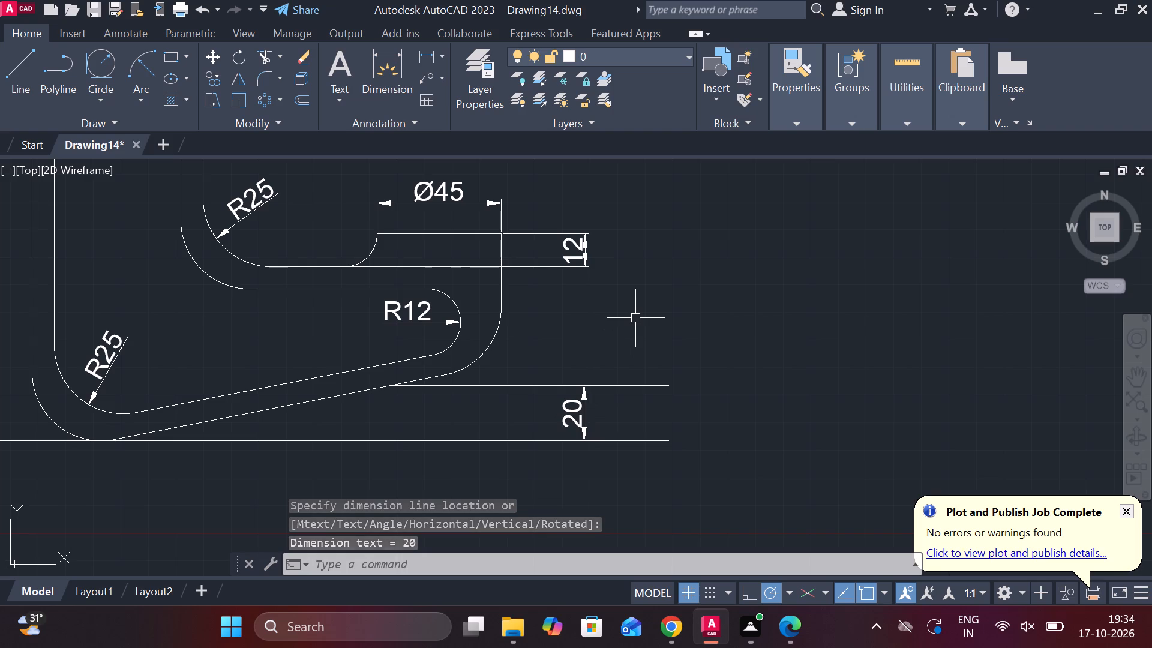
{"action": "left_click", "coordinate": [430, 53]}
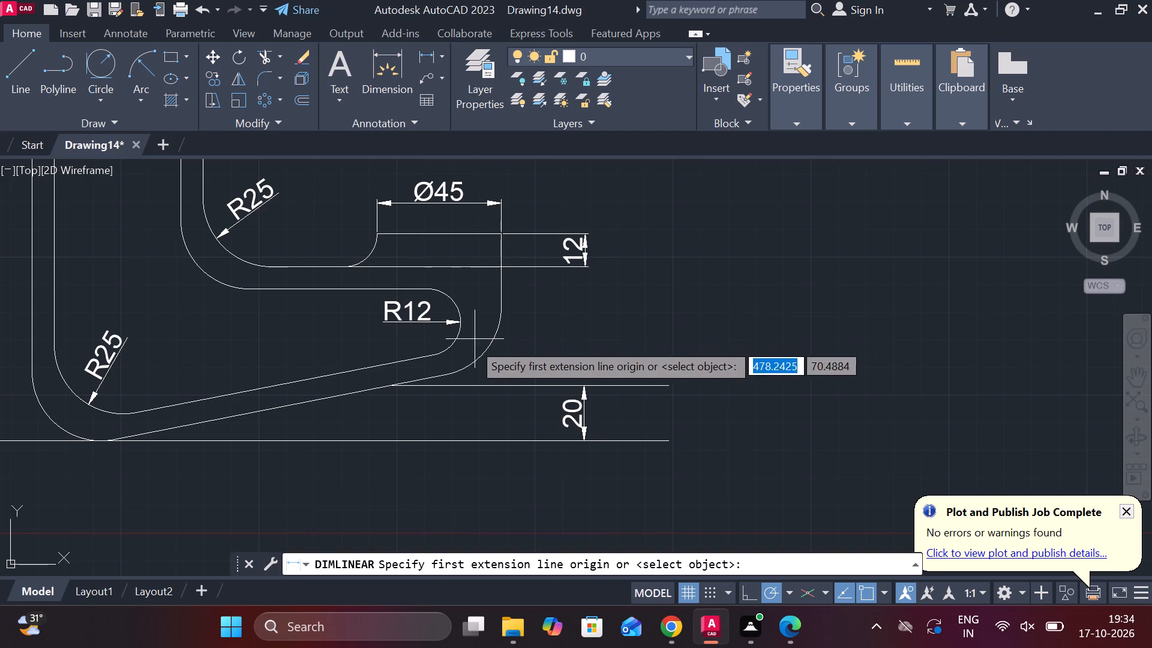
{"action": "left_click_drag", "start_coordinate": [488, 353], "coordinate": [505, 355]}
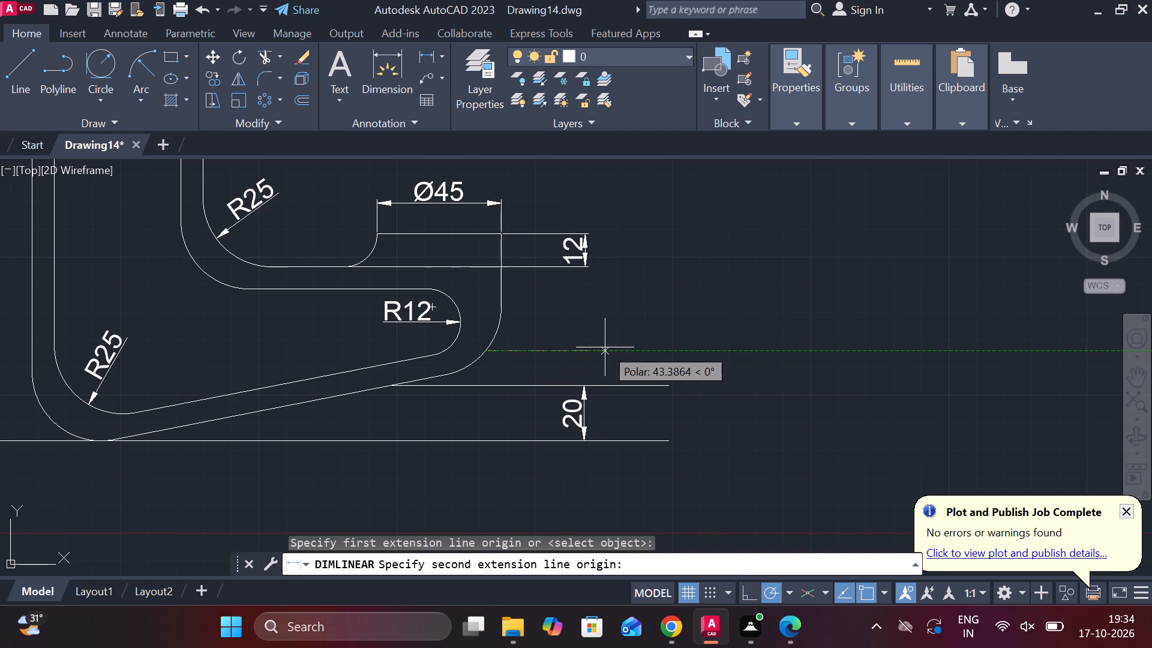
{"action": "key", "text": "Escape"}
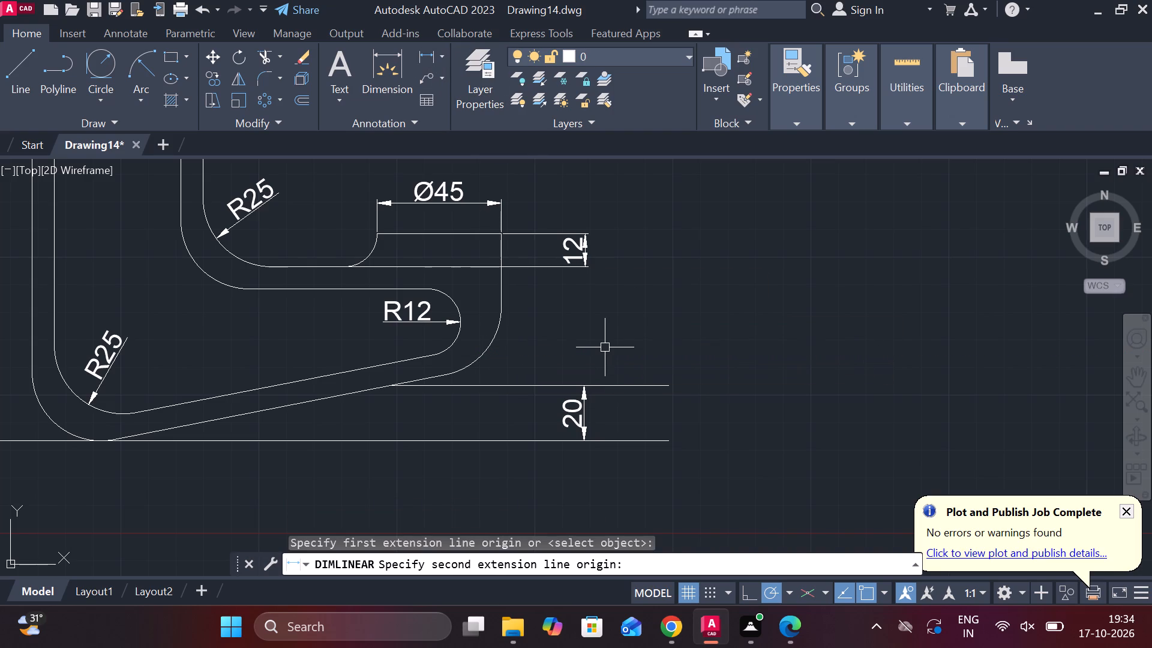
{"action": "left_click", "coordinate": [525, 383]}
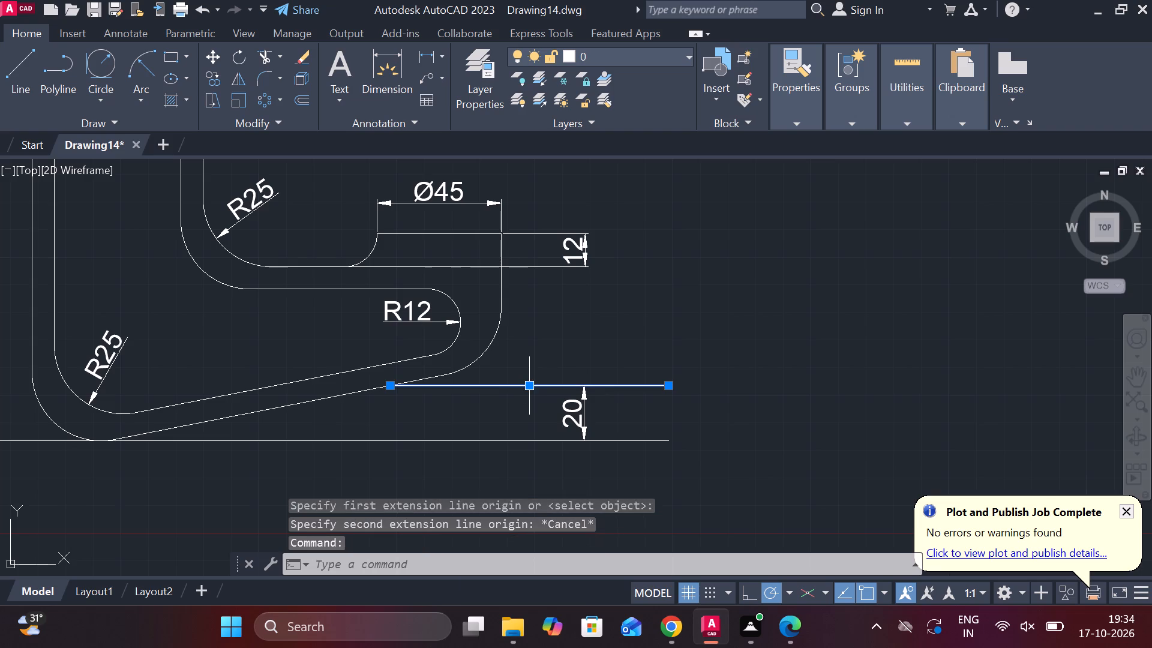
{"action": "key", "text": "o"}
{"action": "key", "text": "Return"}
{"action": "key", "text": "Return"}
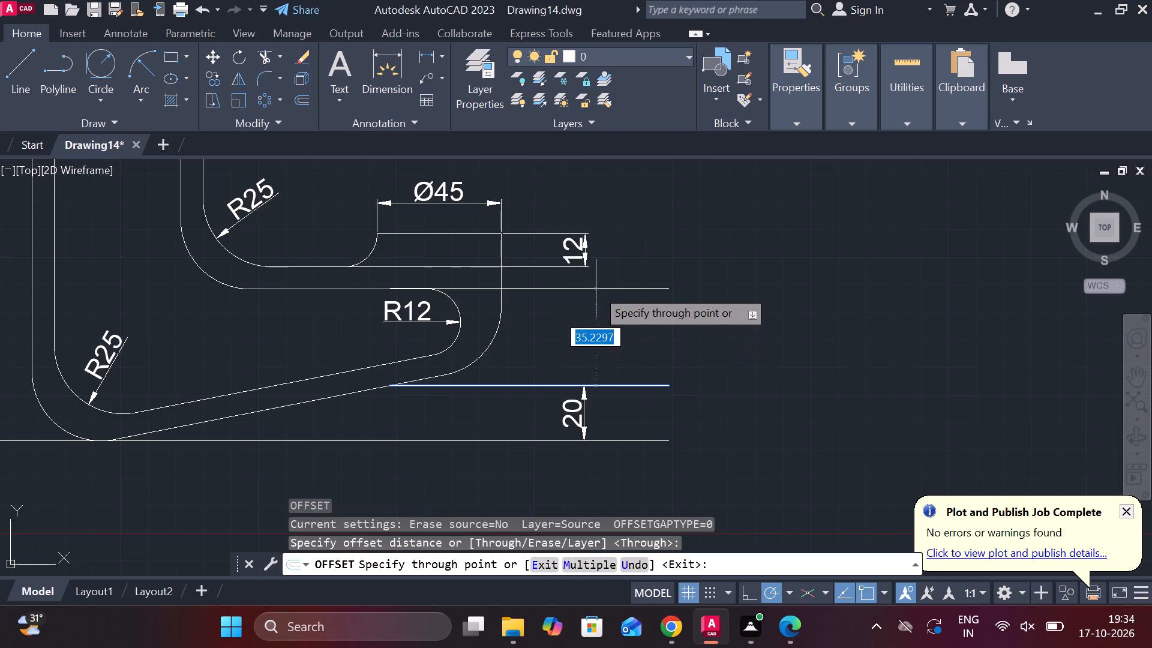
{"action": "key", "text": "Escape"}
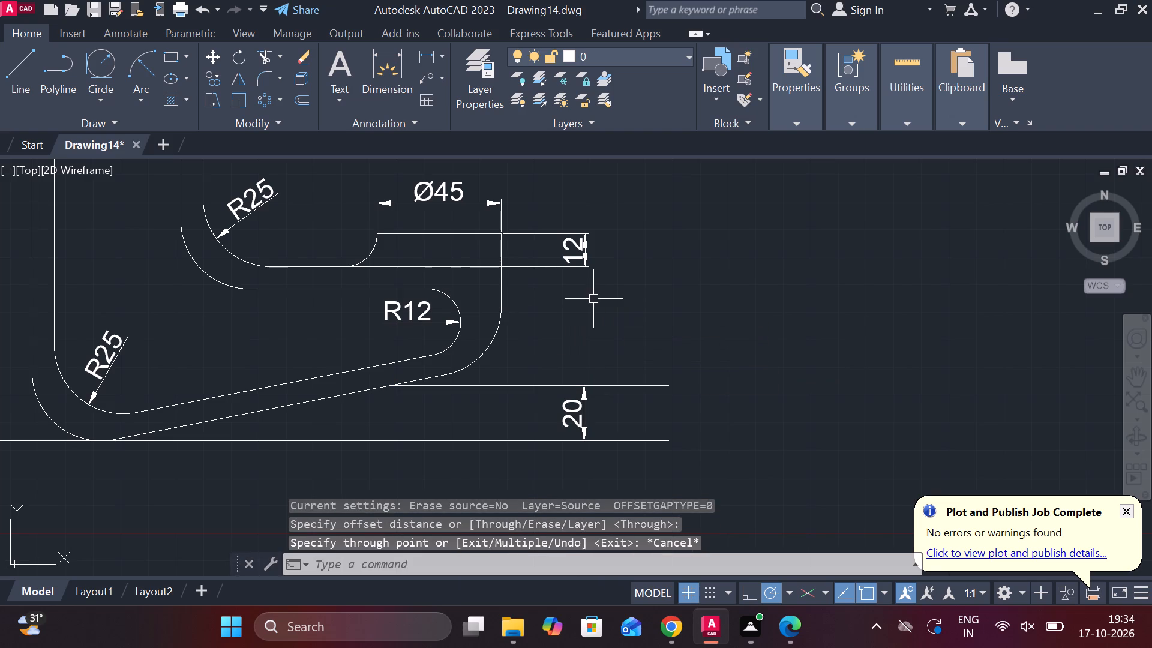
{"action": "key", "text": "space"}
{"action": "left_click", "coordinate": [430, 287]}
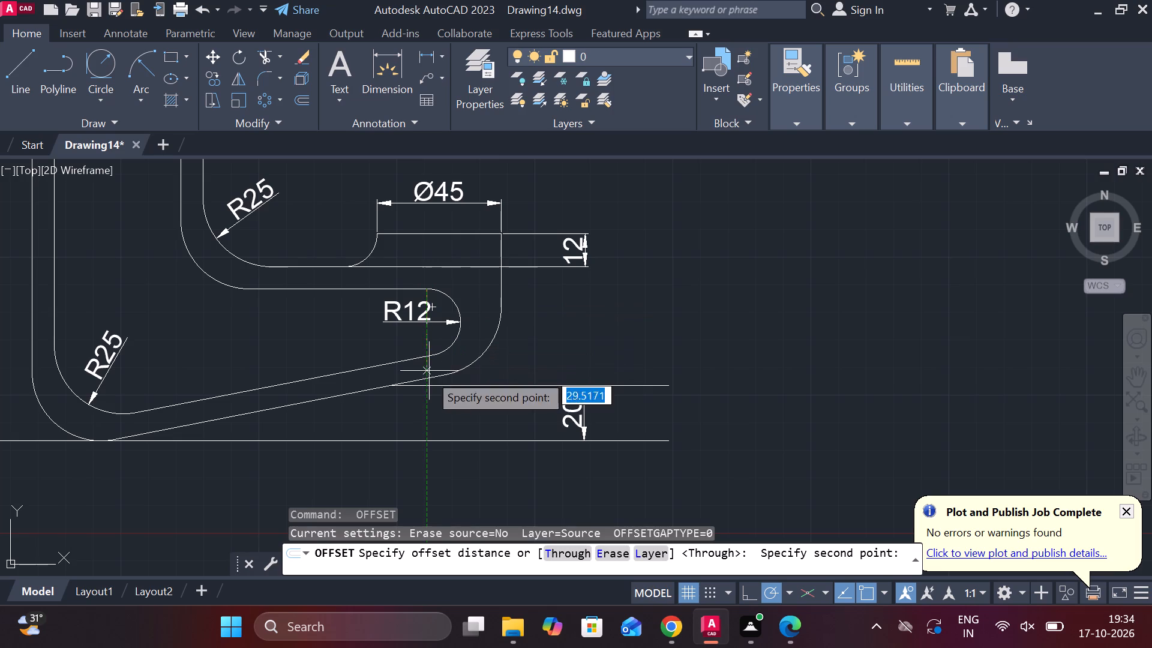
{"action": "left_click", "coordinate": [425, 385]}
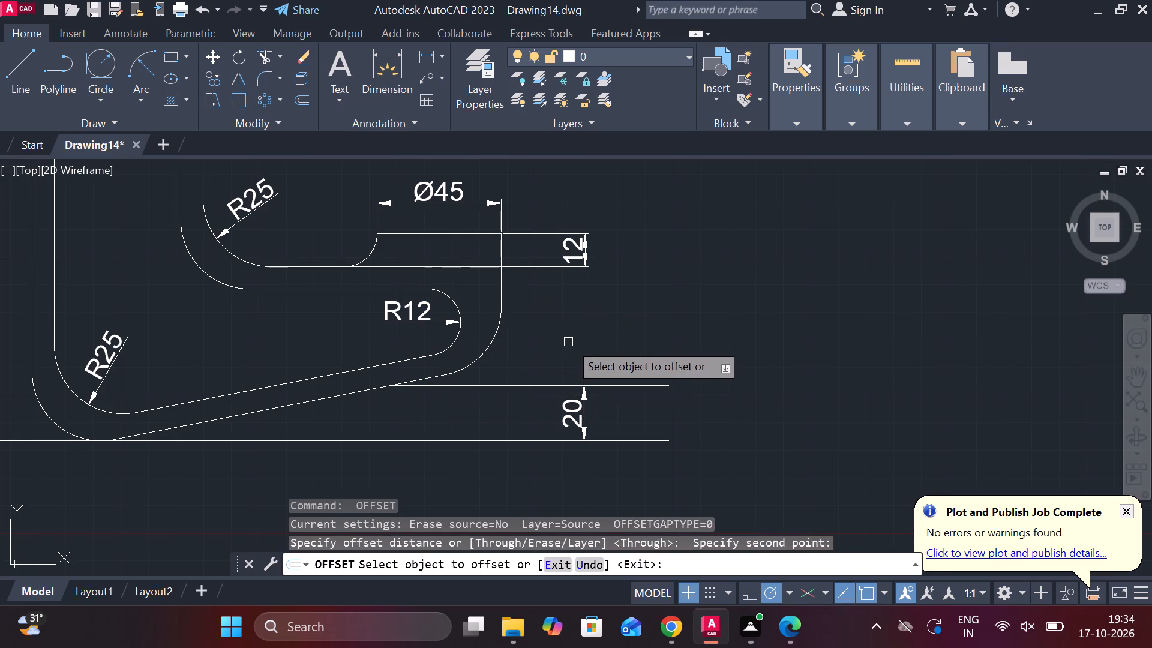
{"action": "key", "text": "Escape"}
Add a vertical linear dimension from the upper tangent point of the R12 arc to the upper reference line, aligned above the 20 dimension.
{"action": "left_click", "coordinate": [430, 61]}
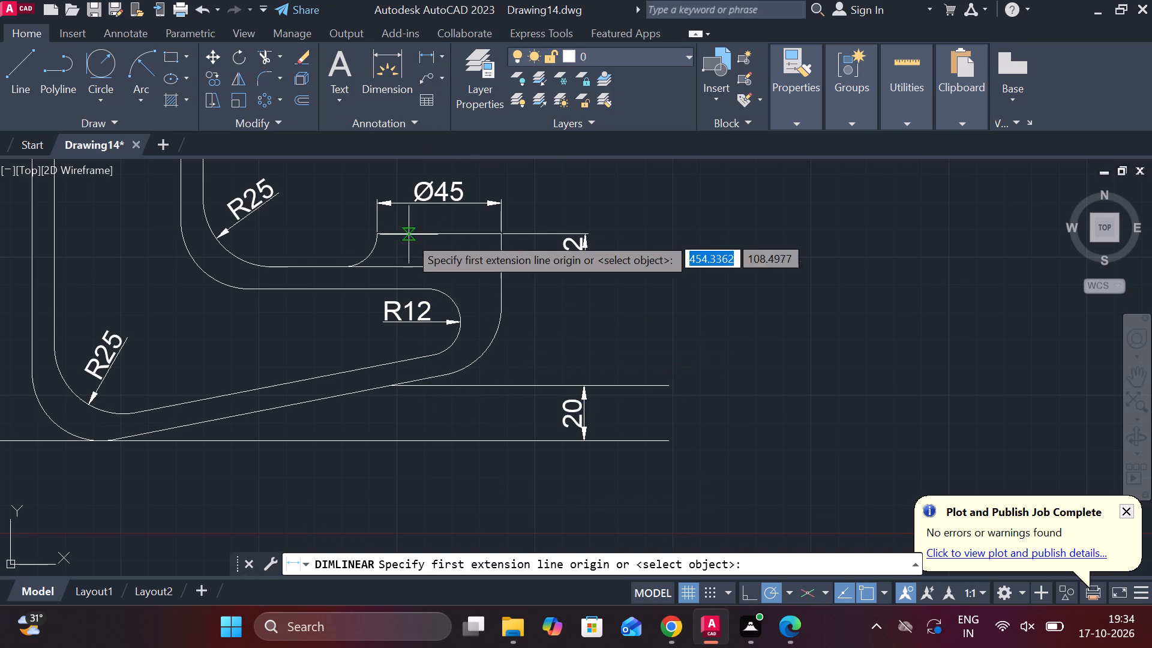
{"action": "left_click", "coordinate": [431, 289]}
{"action": "scroll", "coordinate": [428, 385], "scroll_direction": "up", "scroll_amount": 2}
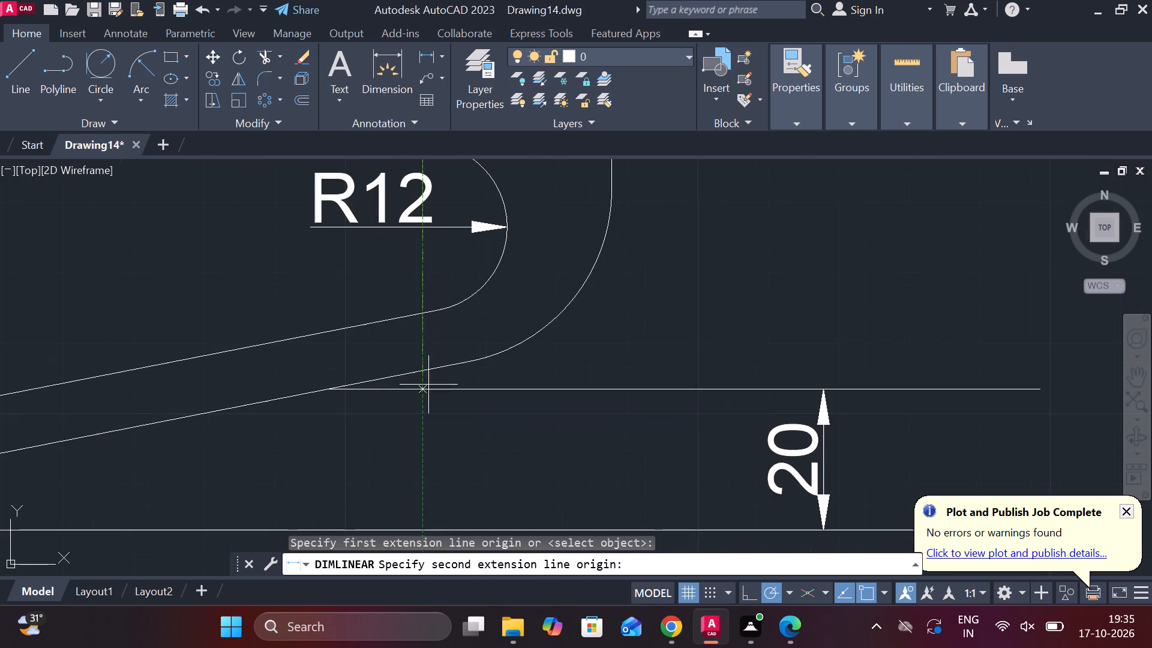
{"action": "left_click", "coordinate": [428, 391]}
{"action": "scroll", "coordinate": [688, 305], "scroll_direction": "down", "scroll_amount": 1}
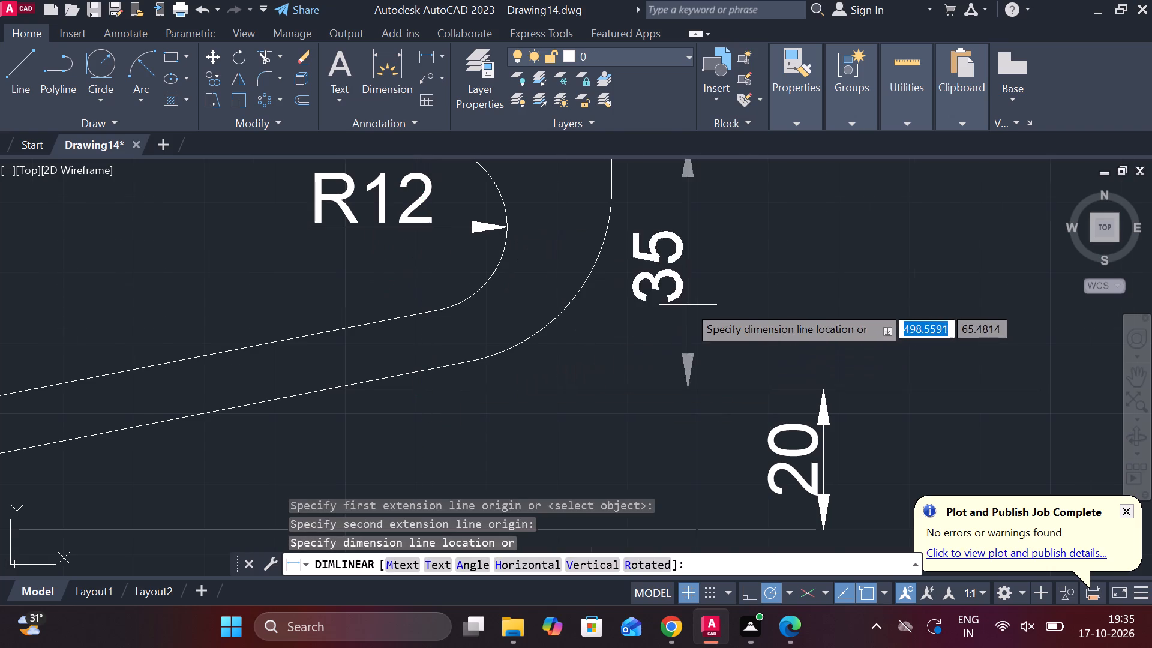
{"action": "left_click", "coordinate": [770, 354]}
{"action": "scroll", "coordinate": [788, 316], "scroll_direction": "down", "scroll_amount": 2}
{"action": "middle_click_drag", "start_coordinate": [800, 308], "coordinate": [708, 377]}
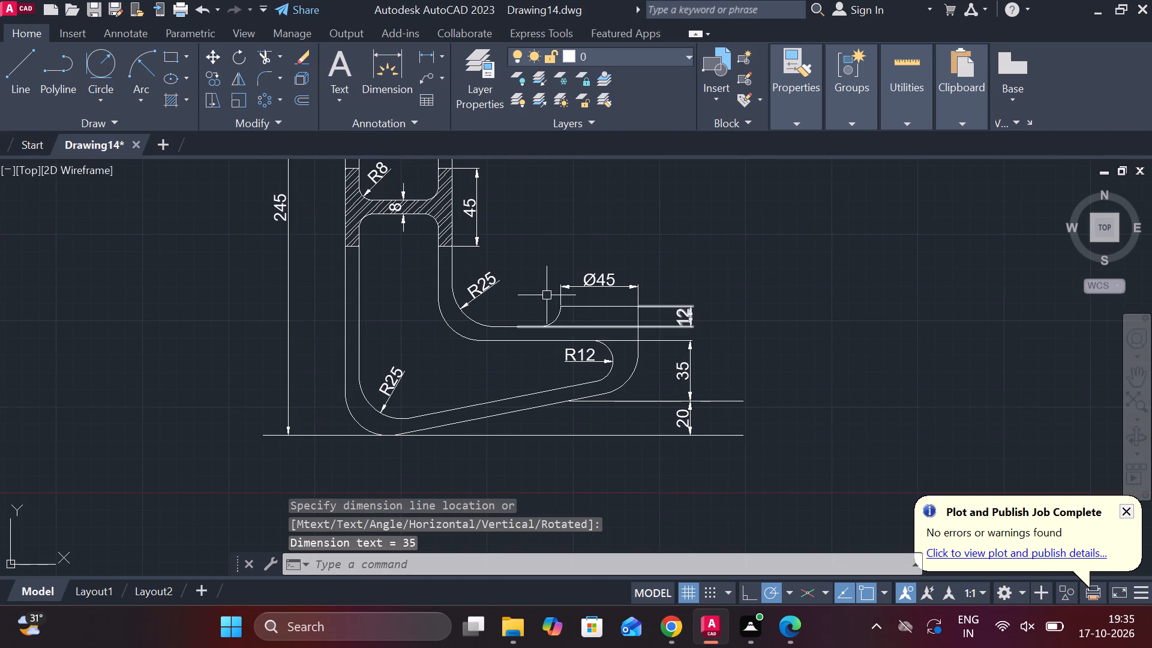
{"action": "middle_click_drag", "start_coordinate": [547, 295], "coordinate": [460, 416]}
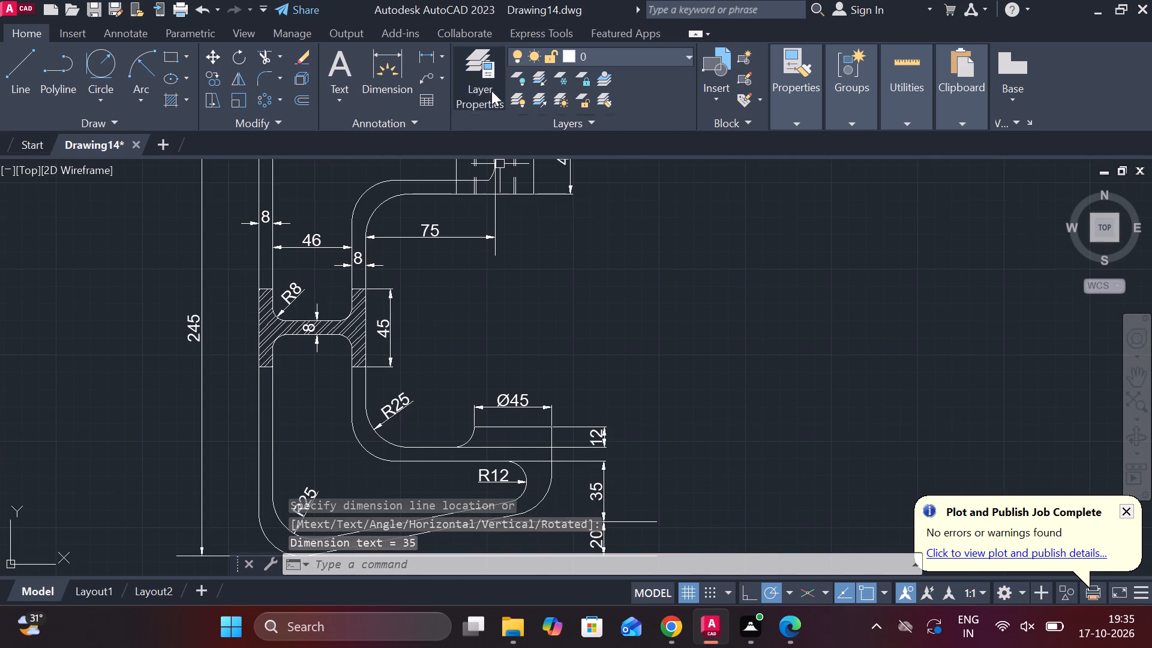
Add a vertical linear dimension from the threaded boss's bottom face to the raised pad's top face, aligned below the boss's 45 dimension.
{"action": "left_click", "coordinate": [422, 61]}
{"action": "middle_click_drag", "start_coordinate": [561, 326], "coordinate": [552, 365]}
{"action": "left_click", "coordinate": [548, 235]}
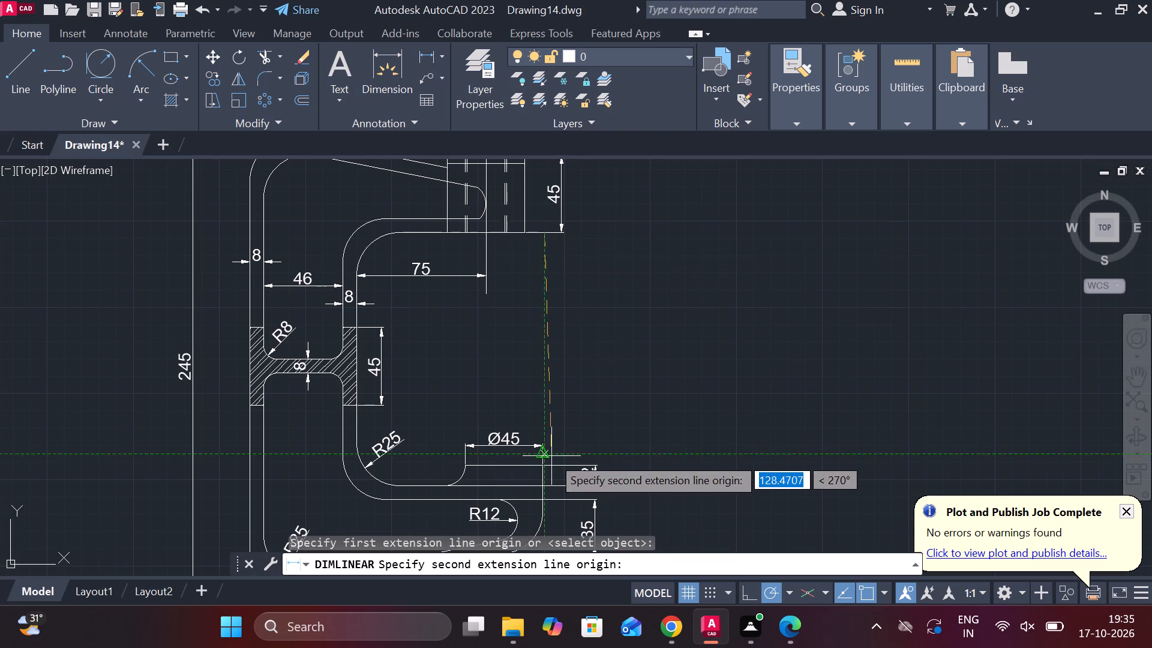
{"action": "scroll", "coordinate": [551, 458], "scroll_direction": "up", "scroll_amount": 1}
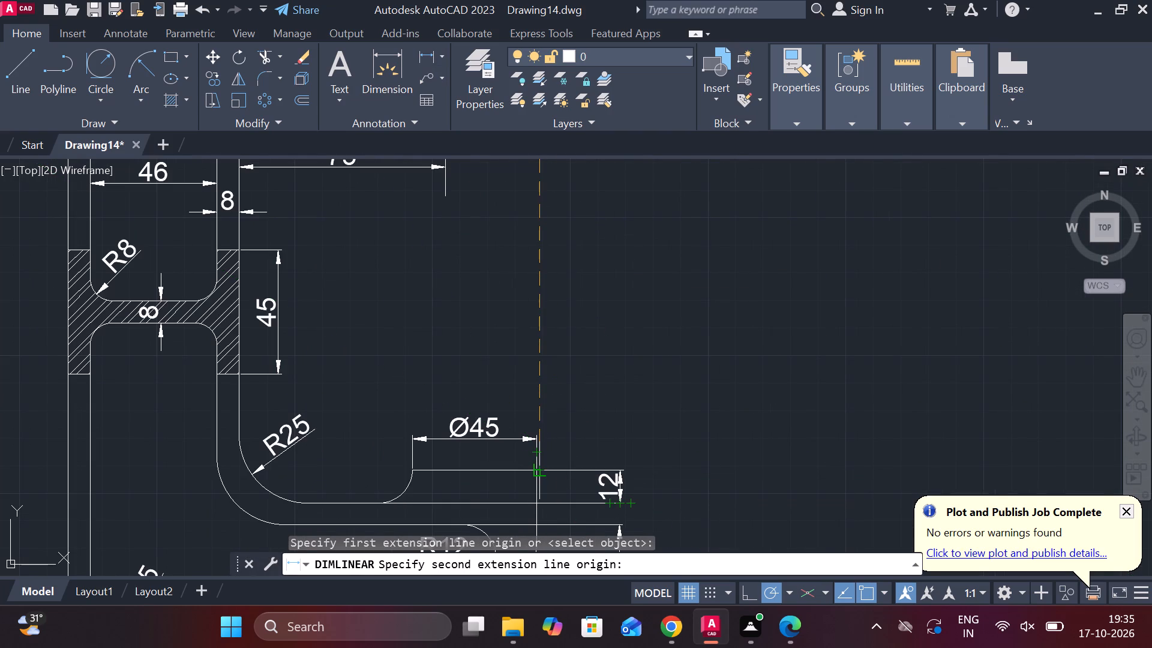
{"action": "left_click", "coordinate": [544, 465]}
{"action": "scroll", "coordinate": [574, 361], "scroll_direction": "down", "scroll_amount": 1}
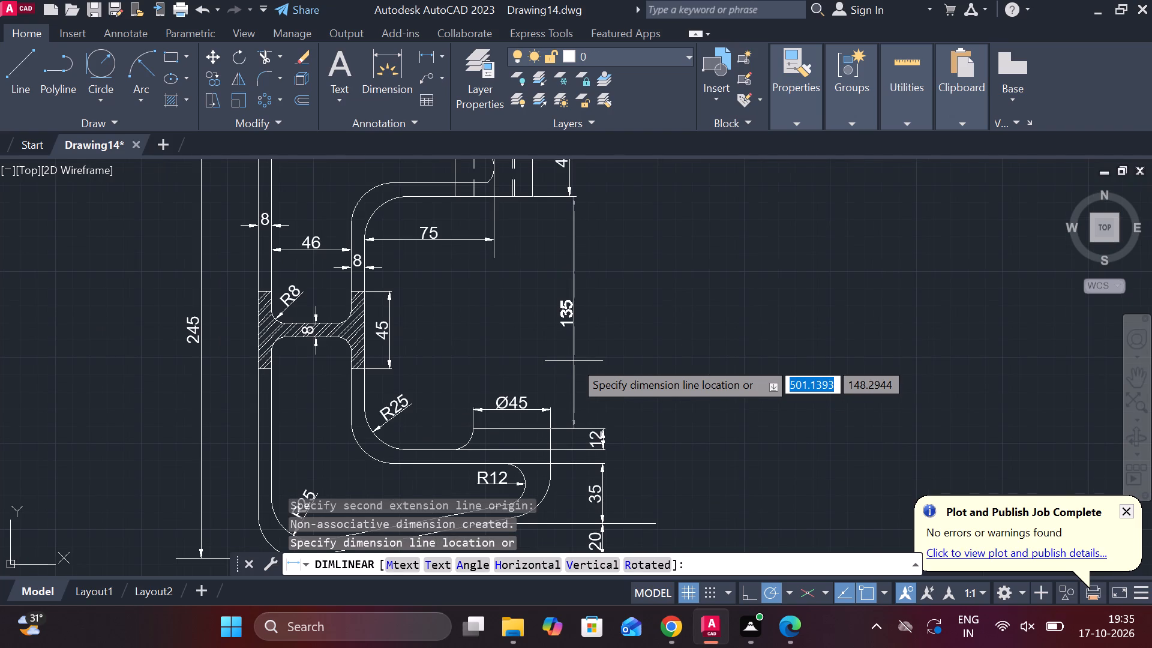
{"action": "left_click", "coordinate": [567, 208]}
{"action": "key", "text": "Escape"}
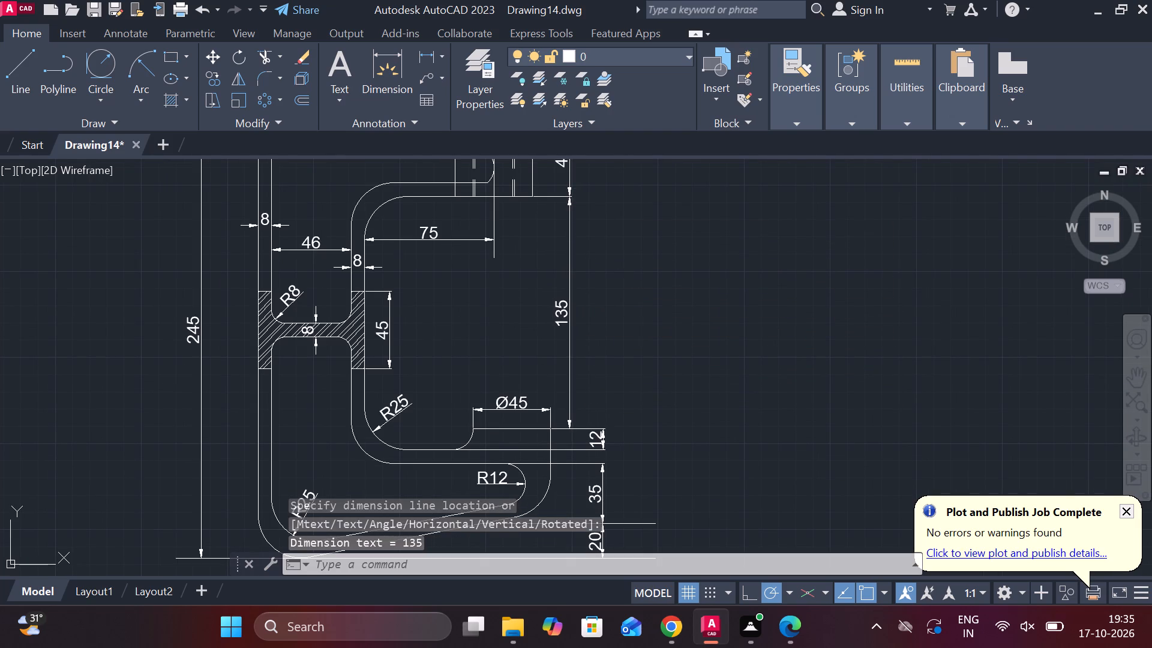
Override the text of the vertical dimension between the boss and the raised pad with 125.
{"action": "double_click", "coordinate": [563, 322]}
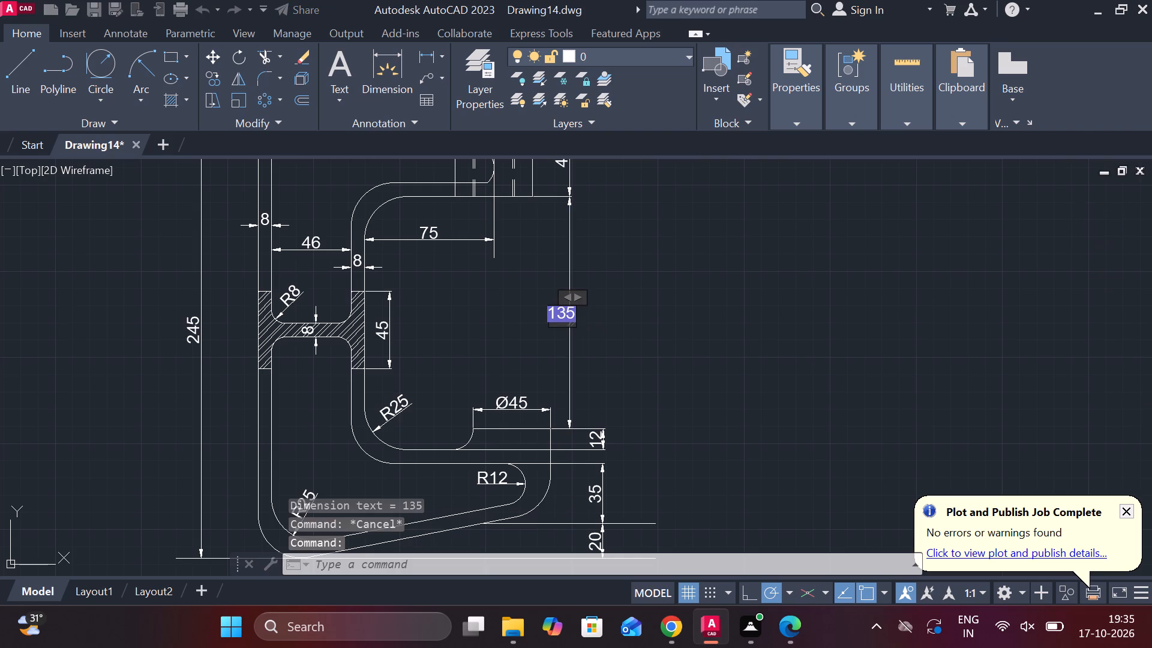
{"action": "key", "text": "Right"}
{"action": "key", "text": "BackSpace"}
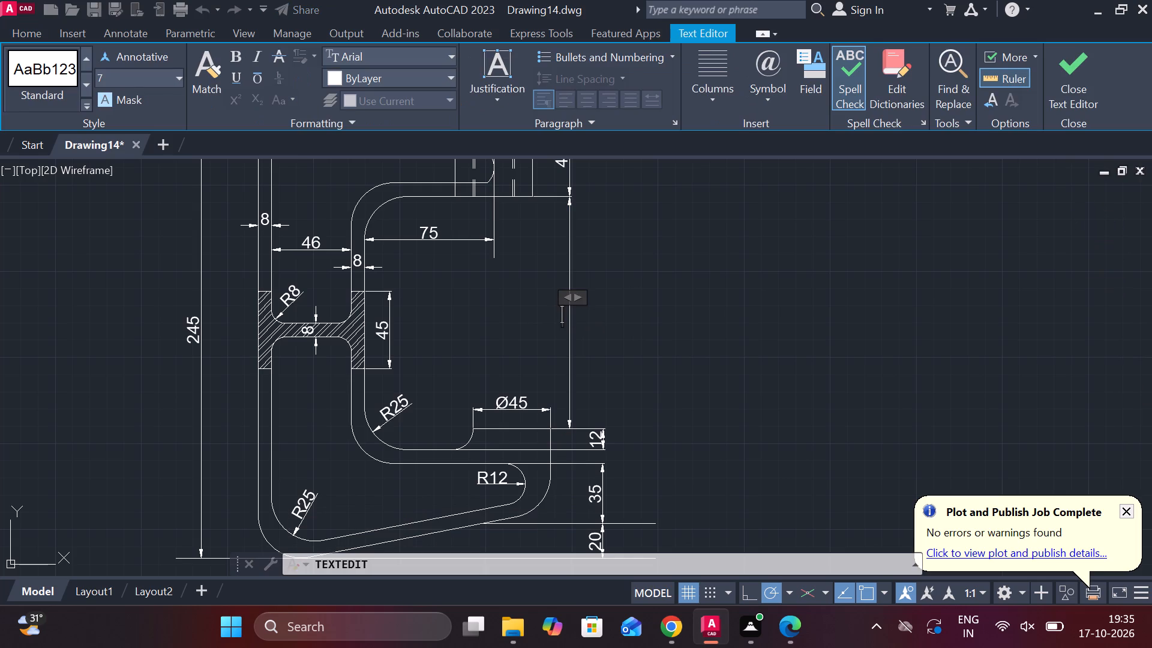
{"action": "type", "text": "123"}
{"action": "key", "text": "BackSpace"}
{"action": "key", "text": "5"}
{"action": "left_click", "coordinate": [1060, 81]}
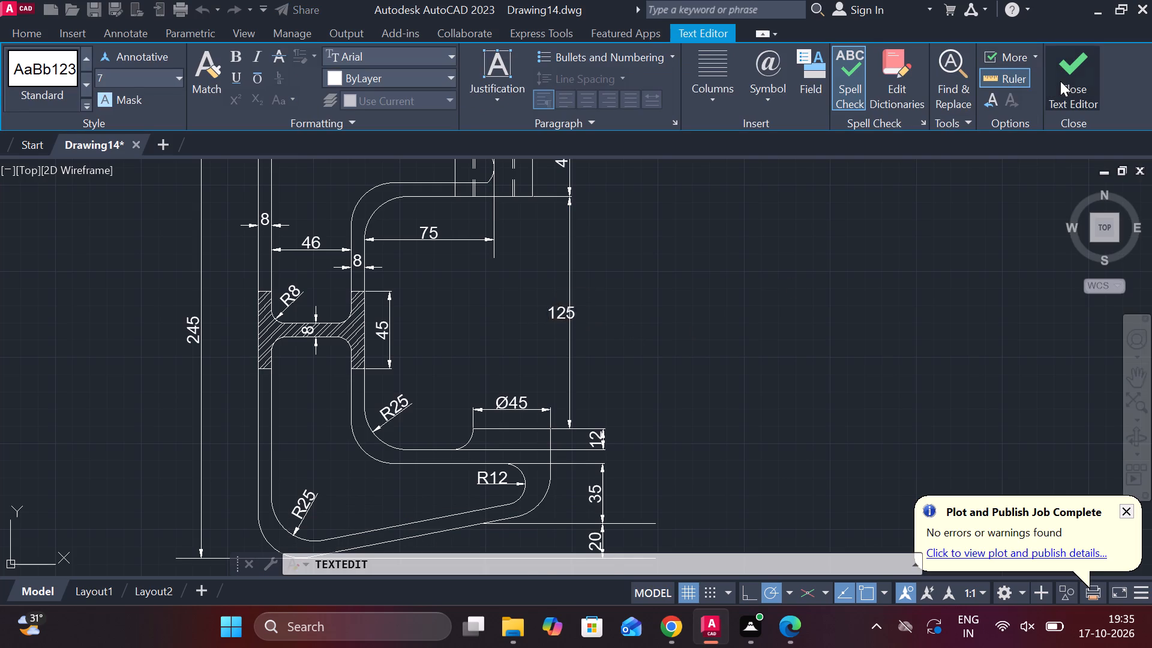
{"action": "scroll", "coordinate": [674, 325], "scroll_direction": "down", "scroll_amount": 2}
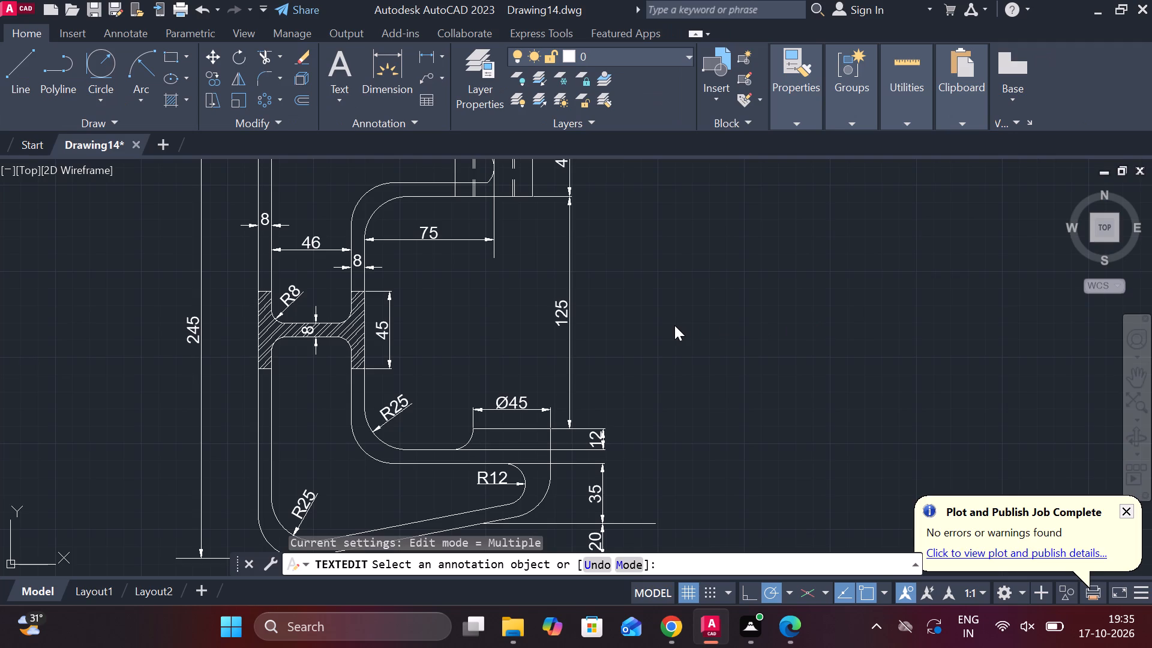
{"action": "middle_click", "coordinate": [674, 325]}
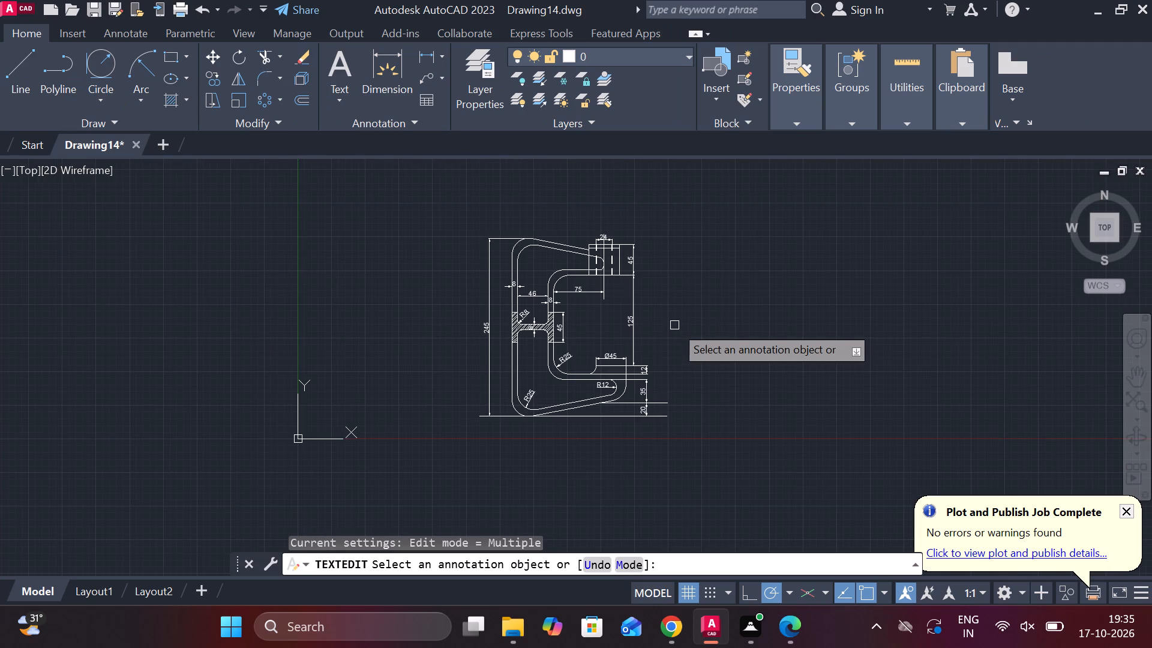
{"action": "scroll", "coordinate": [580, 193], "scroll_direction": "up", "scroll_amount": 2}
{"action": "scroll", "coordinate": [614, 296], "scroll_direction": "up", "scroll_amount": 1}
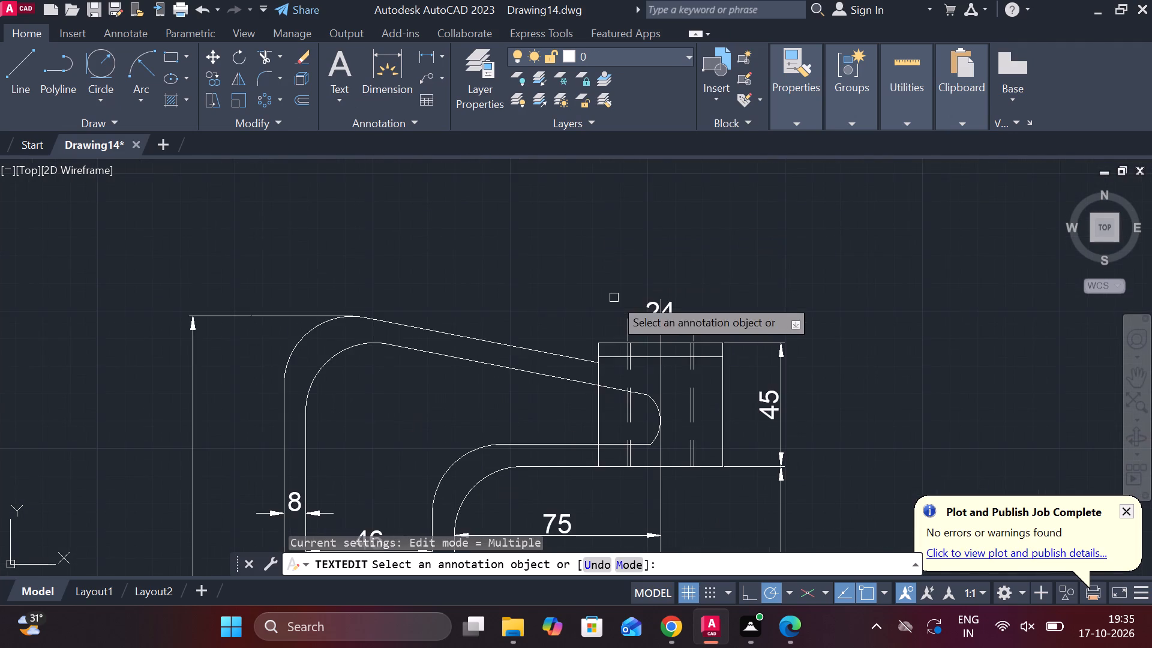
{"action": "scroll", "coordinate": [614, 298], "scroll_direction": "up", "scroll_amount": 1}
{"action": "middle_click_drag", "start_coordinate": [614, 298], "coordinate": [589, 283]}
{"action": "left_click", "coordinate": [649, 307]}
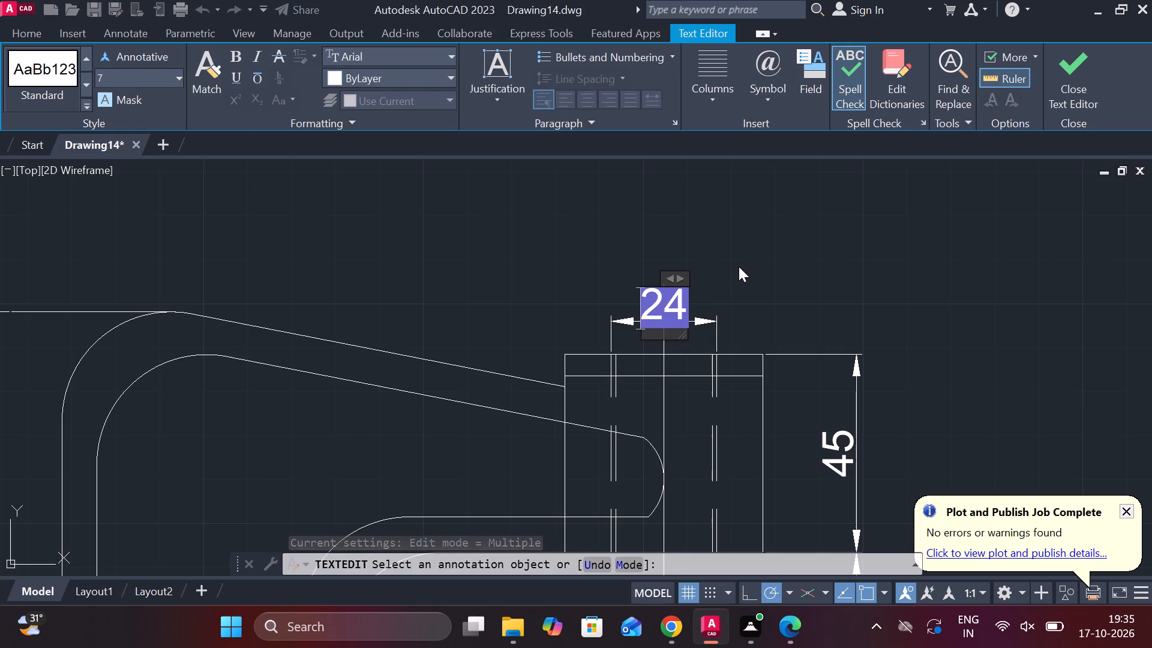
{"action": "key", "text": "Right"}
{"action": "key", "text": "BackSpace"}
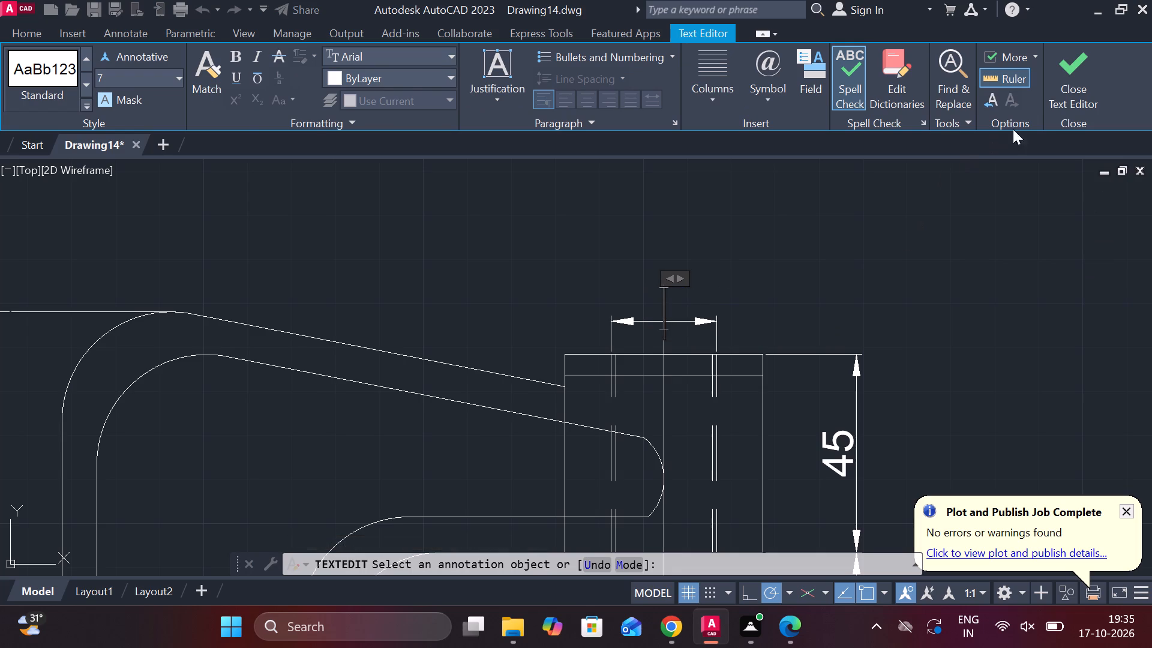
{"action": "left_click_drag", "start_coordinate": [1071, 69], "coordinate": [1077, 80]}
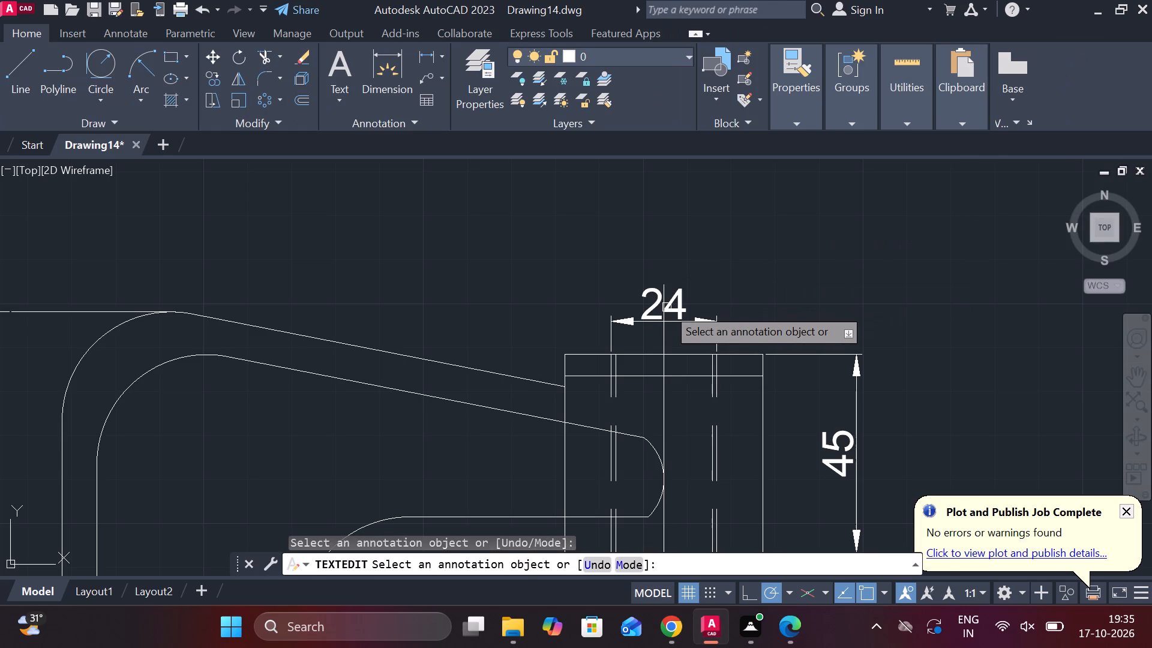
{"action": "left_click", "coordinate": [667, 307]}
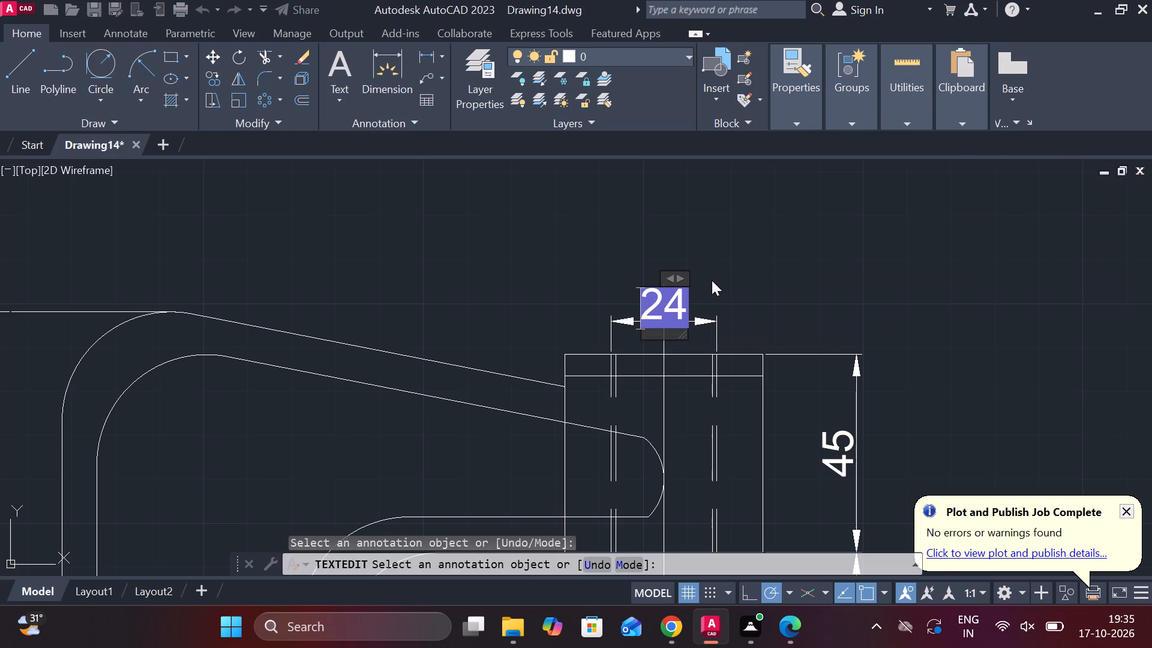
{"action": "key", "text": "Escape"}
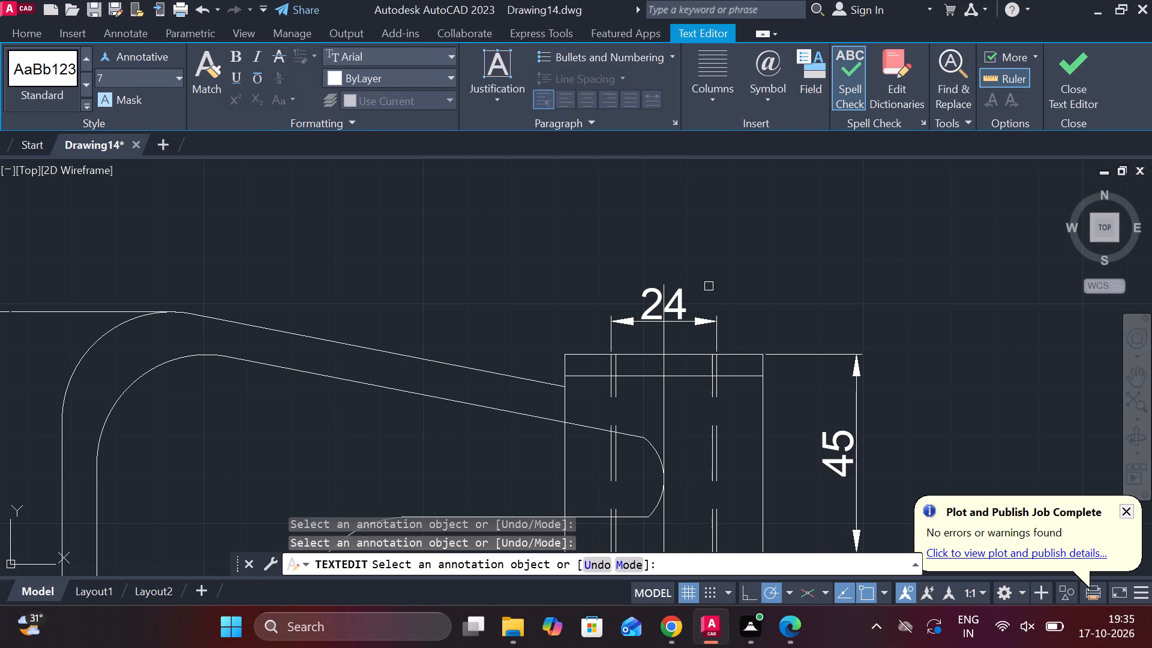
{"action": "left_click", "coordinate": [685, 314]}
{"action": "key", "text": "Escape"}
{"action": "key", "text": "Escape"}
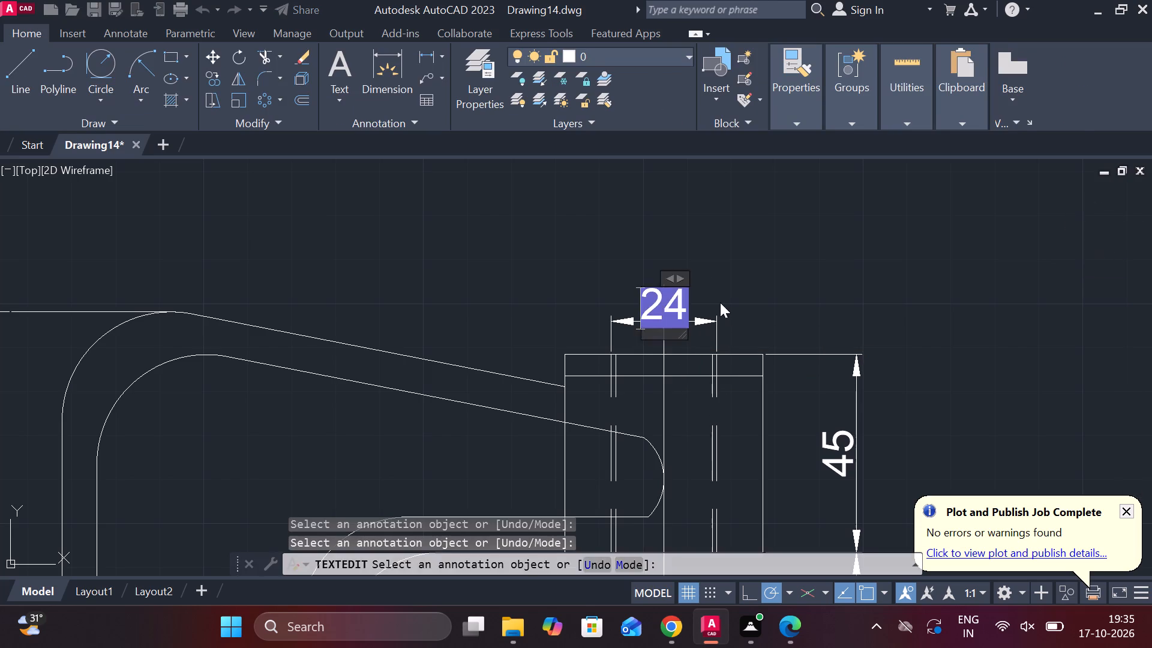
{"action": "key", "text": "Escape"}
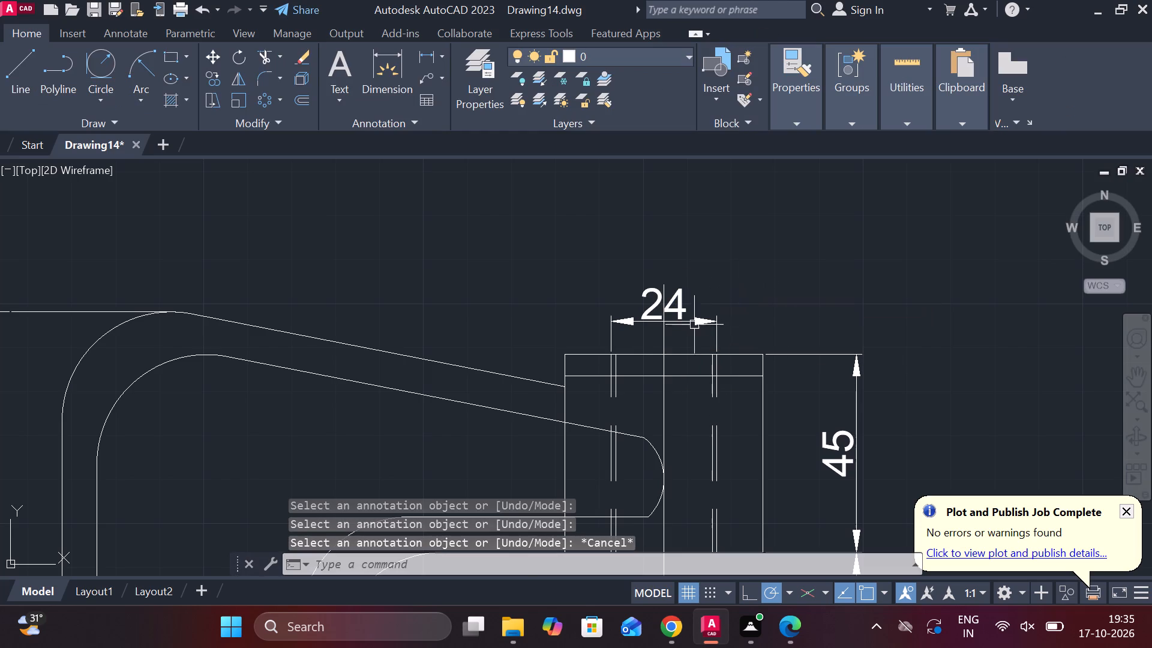
Erase the 24 dimension above the threaded boss.
{"action": "left_click", "coordinate": [679, 325]}
{"action": "type", "text": "E"}
{"action": "key", "text": "space"}
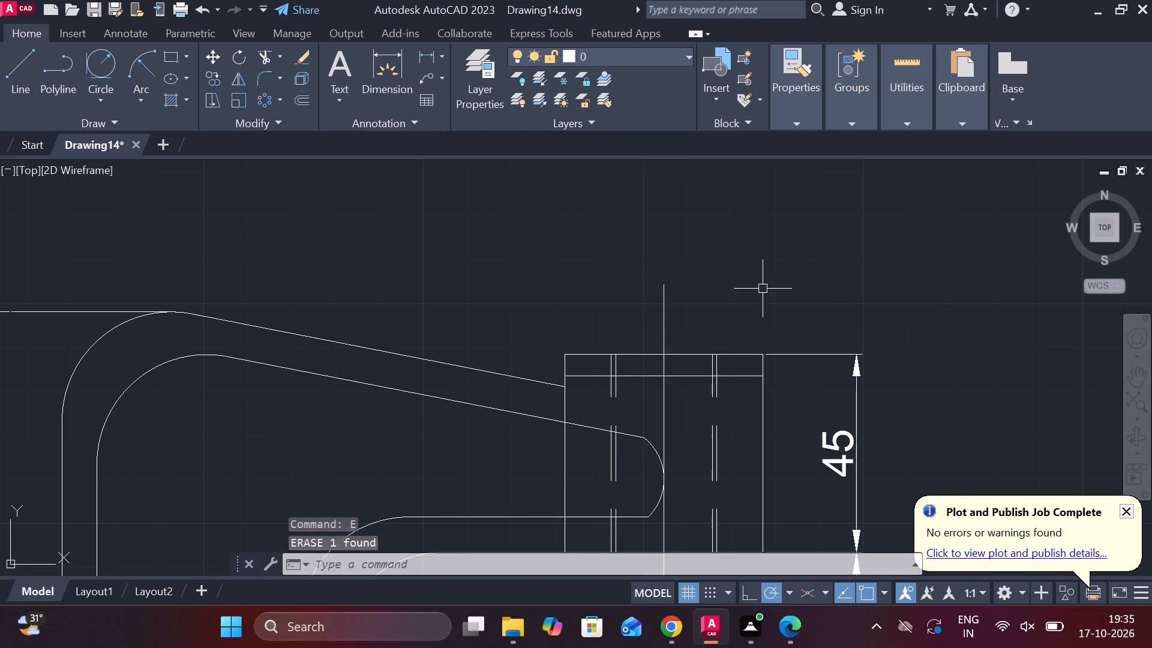
Add a multileader from the thread line at the boss's top face, angled up and outward, with the text SQ.THREAD DIA 24.
{"action": "left_click", "coordinate": [430, 77]}
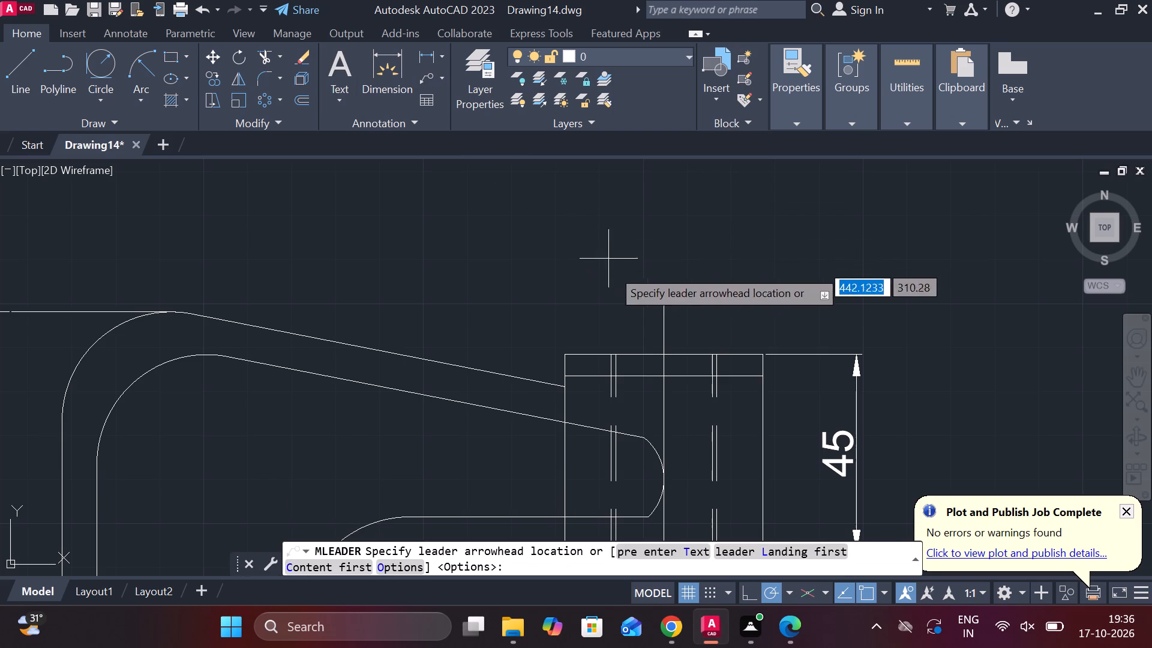
{"action": "left_click", "coordinate": [716, 356]}
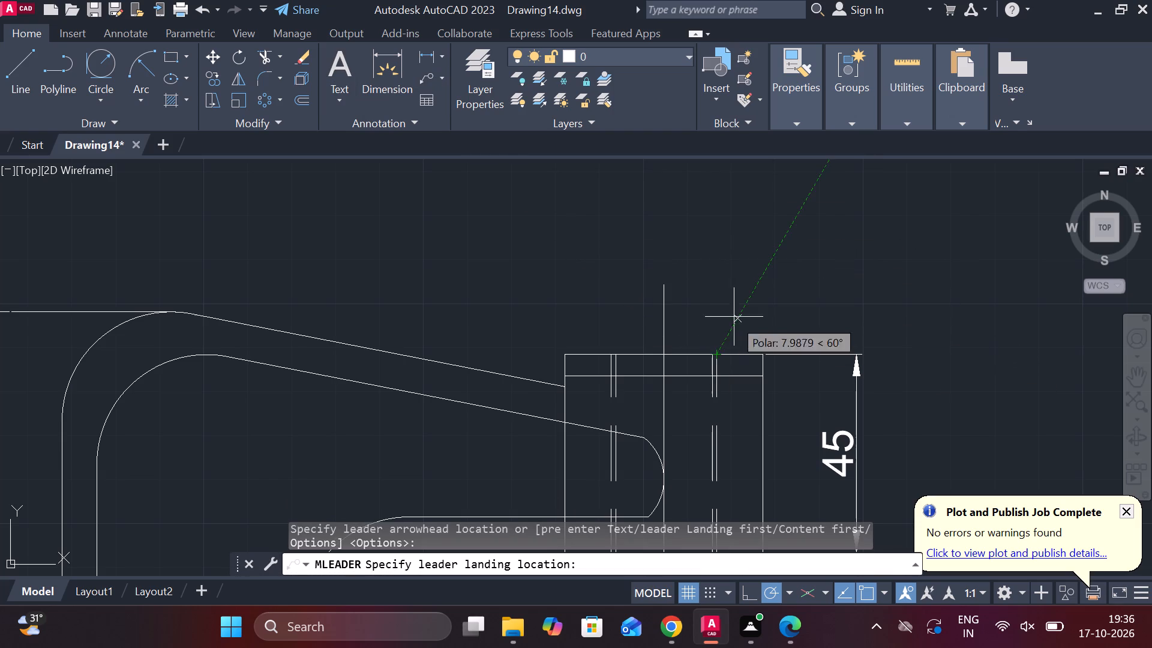
{"action": "left_click", "coordinate": [769, 254]}
{"action": "scroll", "coordinate": [782, 282], "scroll_direction": "down", "scroll_amount": 1}
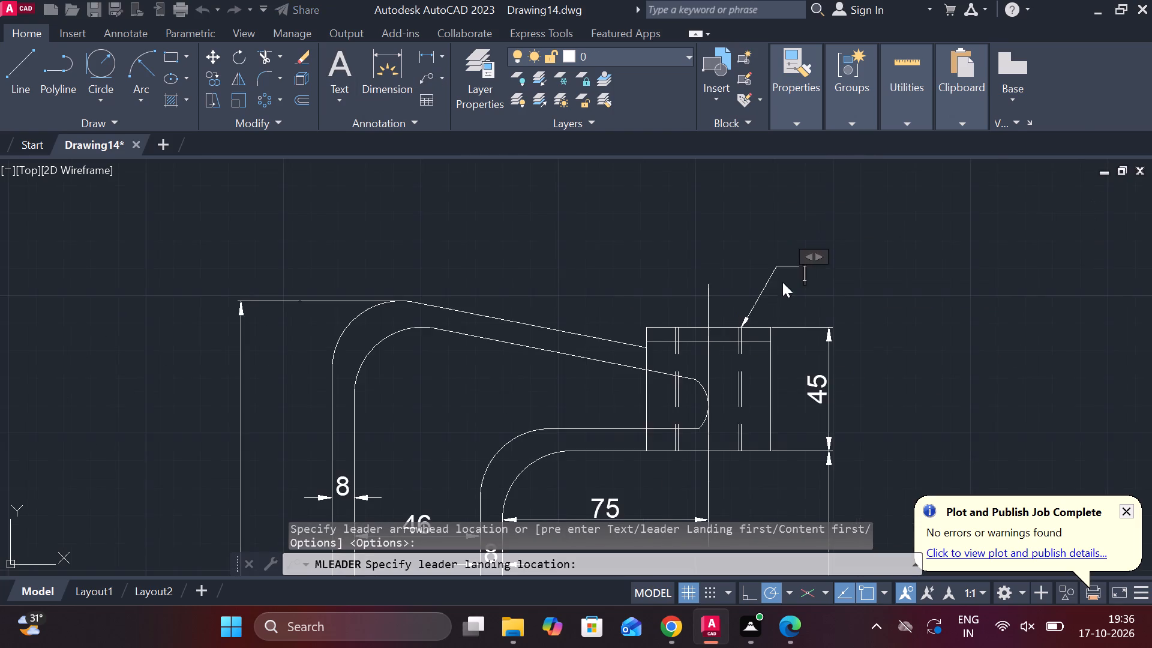
{"action": "middle_click_drag", "start_coordinate": [782, 282], "coordinate": [582, 324]}
{"action": "type", "text": "SQ"}
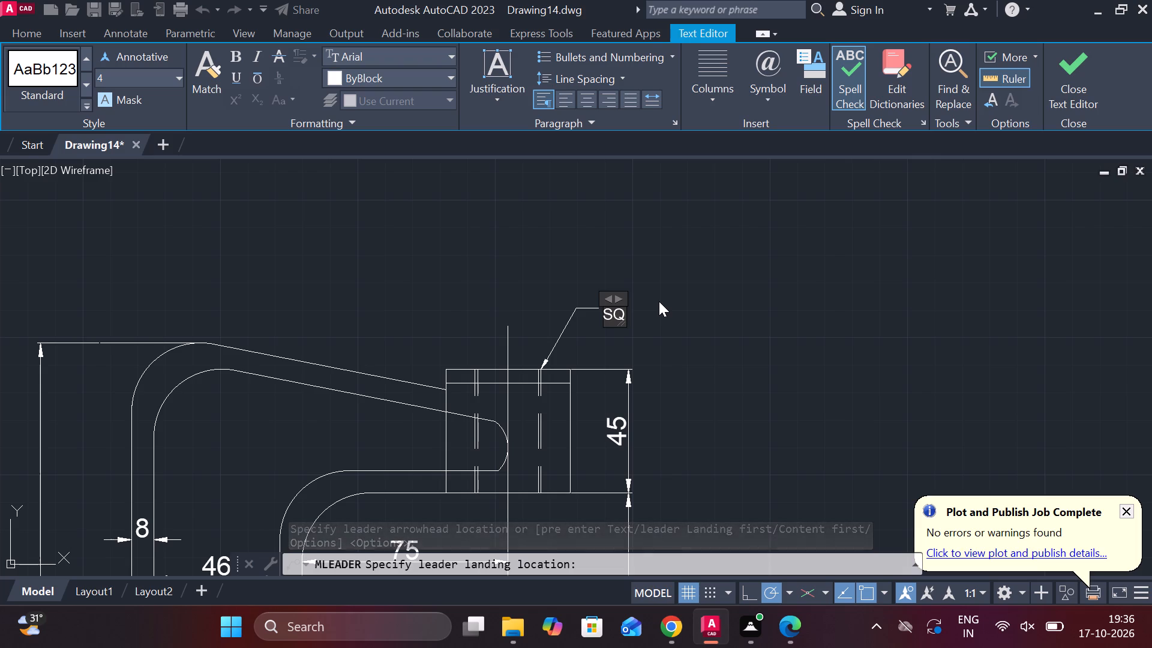
{"action": "key", "text": "period"}
{"action": "type", "text": "THREAD"}
{"action": "key", "text": "space"}
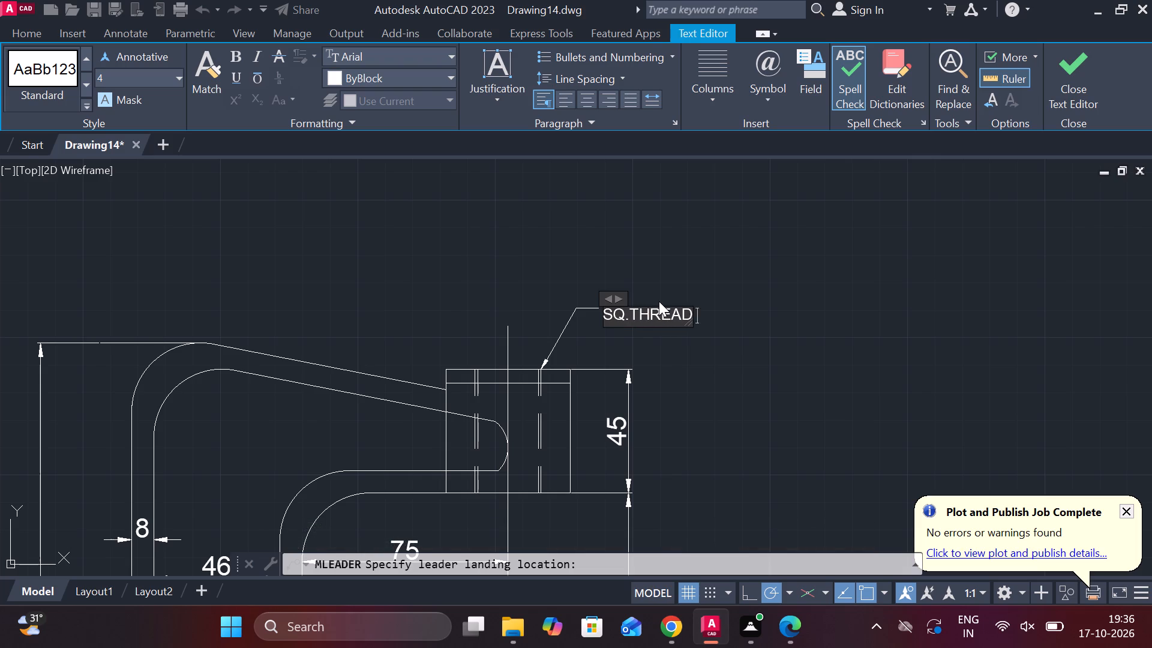
{"action": "type", "text": "DIAN"}
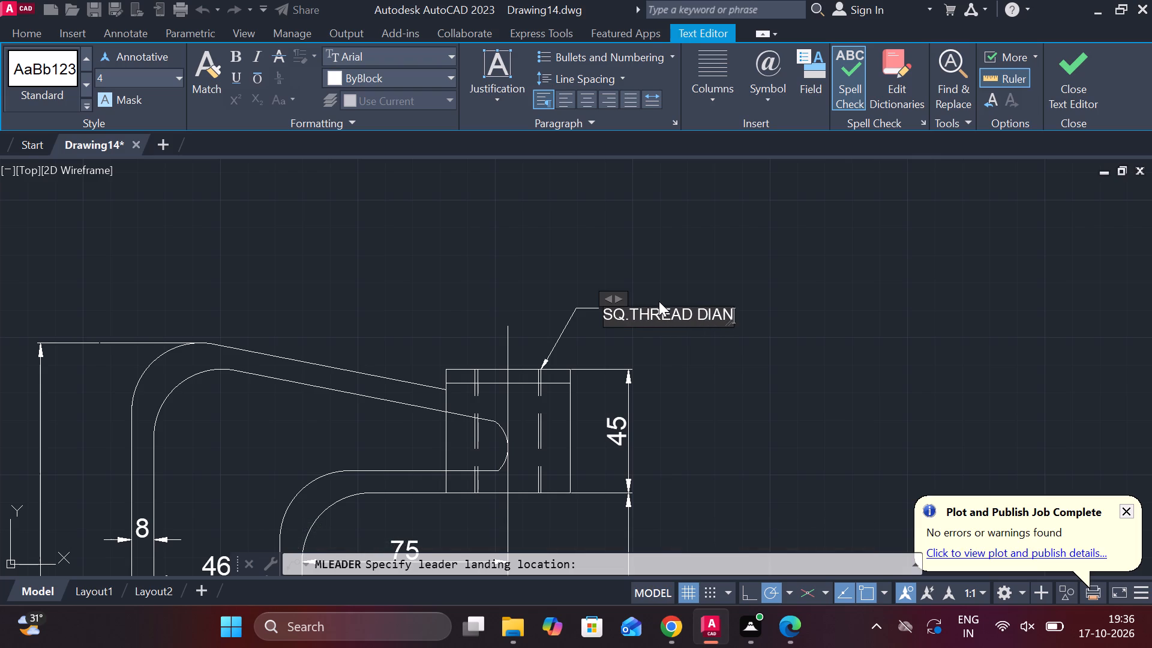
{"action": "key", "text": "BackSpace"}
{"action": "key", "text": "space"}
{"action": "type", "text": "24"}
{"action": "left_click", "coordinate": [1066, 64]}
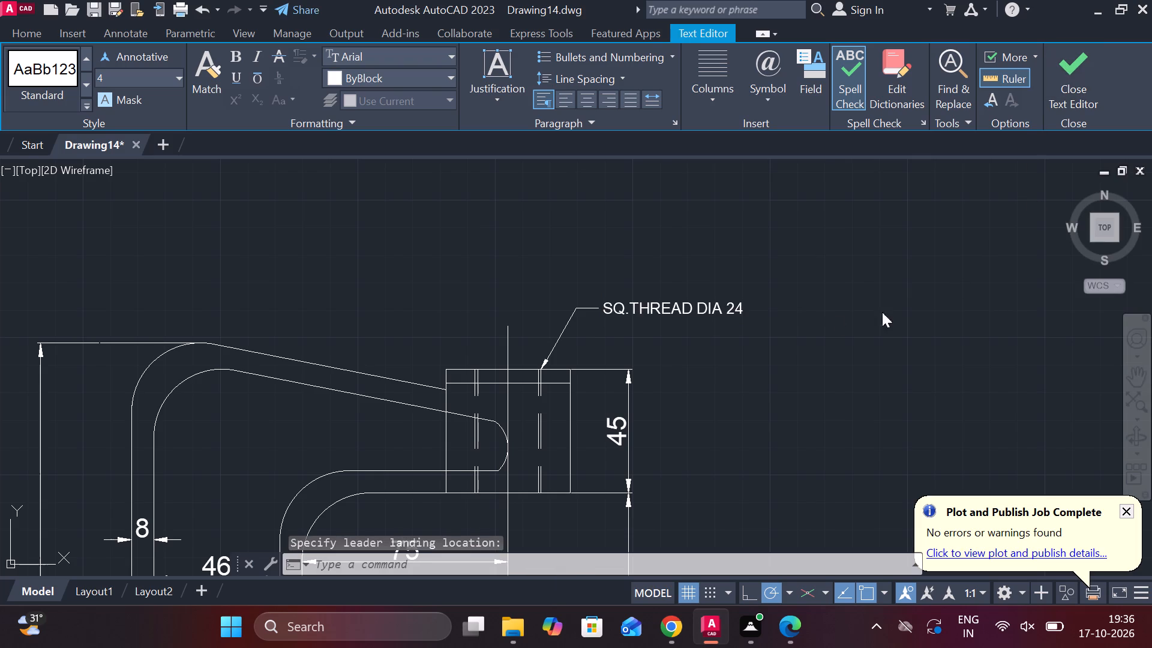
Draw a vertical line about 99.5 mm long across the lower arm, between the inner R25 bend and the raised pad.
{"action": "scroll", "coordinate": [820, 313], "scroll_direction": "down", "scroll_amount": 2}
{"action": "middle_click_drag", "start_coordinate": [814, 331], "coordinate": [625, 257]}
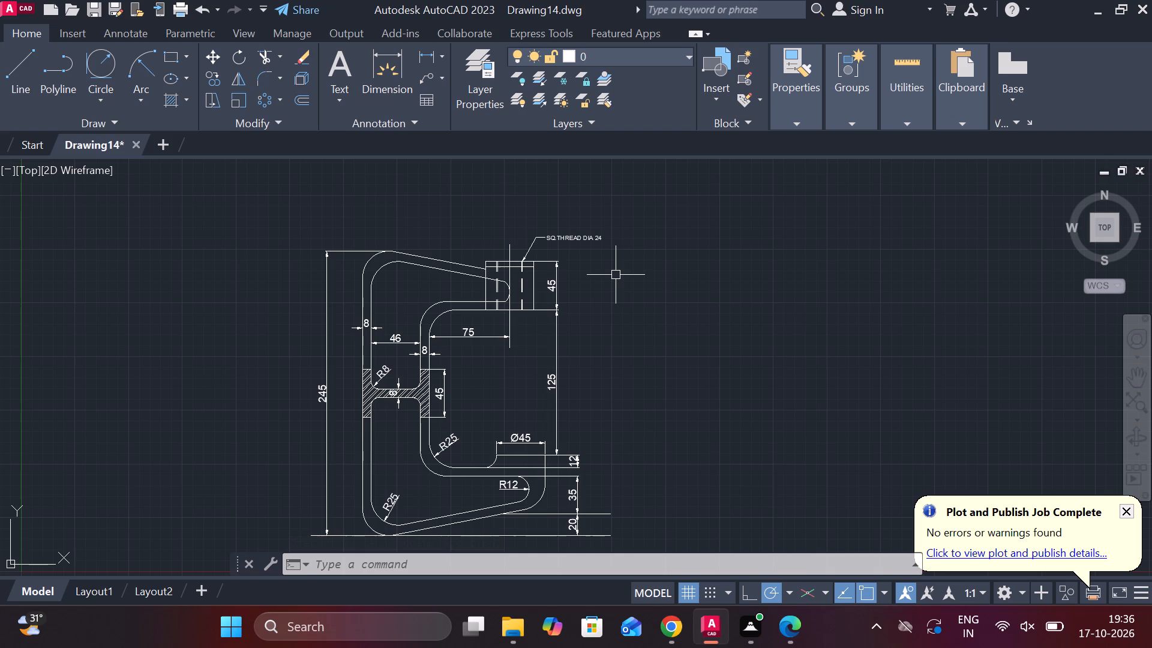
{"action": "middle_click_drag", "start_coordinate": [632, 343], "coordinate": [610, 275]}
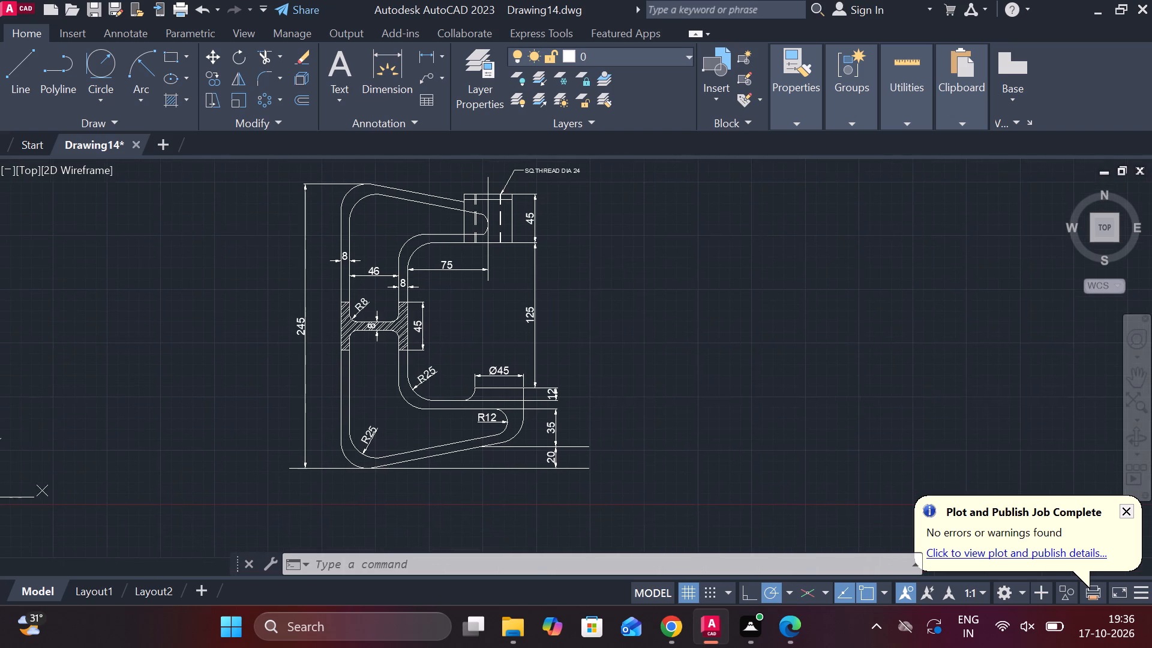
{"action": "scroll", "coordinate": [652, 402], "scroll_direction": "up", "scroll_amount": 1}
{"action": "middle_click_drag", "start_coordinate": [652, 402], "coordinate": [631, 341]}
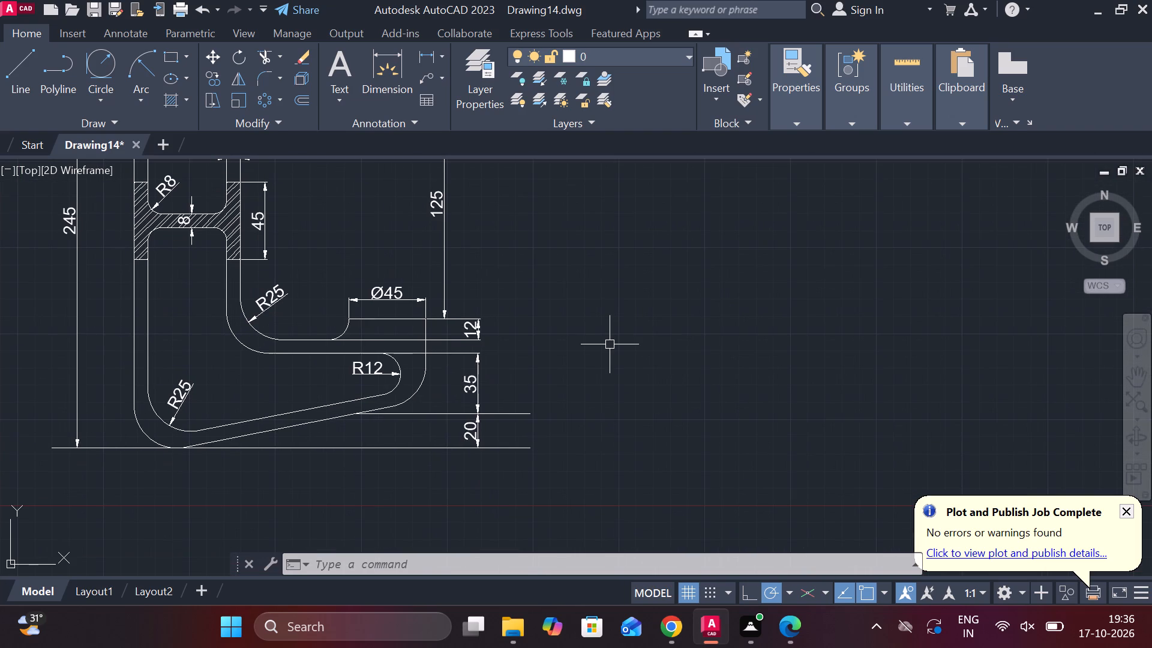
{"action": "middle_click_drag", "start_coordinate": [610, 344], "coordinate": [645, 357]}
{"action": "scroll", "coordinate": [715, 343], "scroll_direction": "down", "scroll_amount": 1}
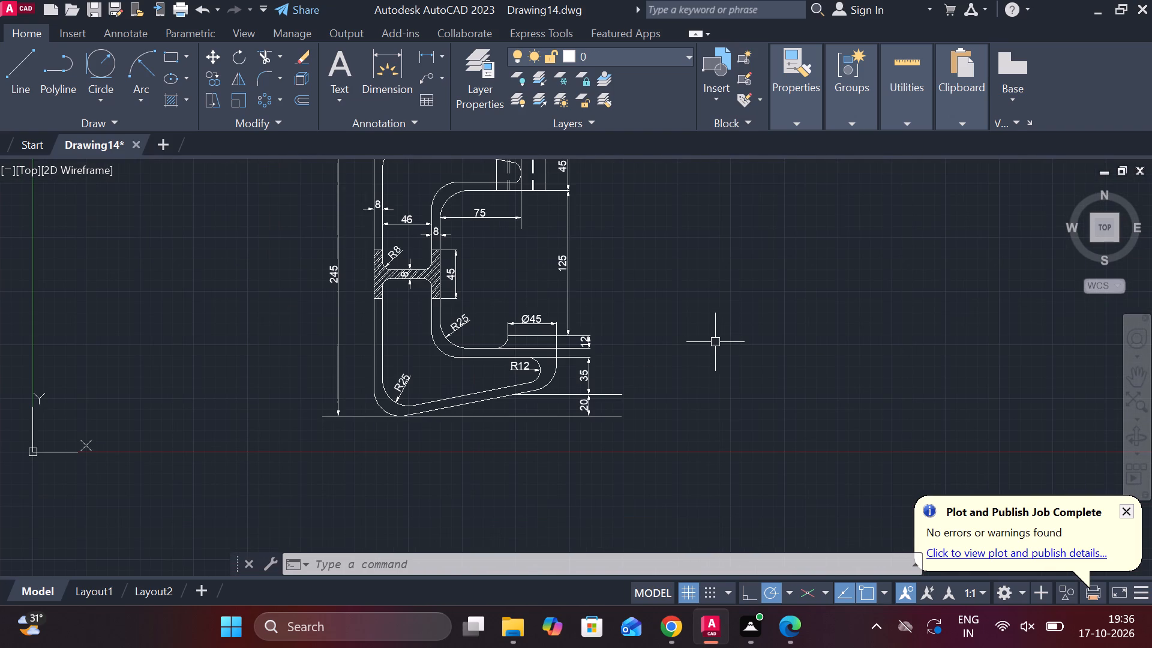
{"action": "middle_click_drag", "start_coordinate": [704, 344], "coordinate": [733, 334]}
{"action": "key", "text": "l"}
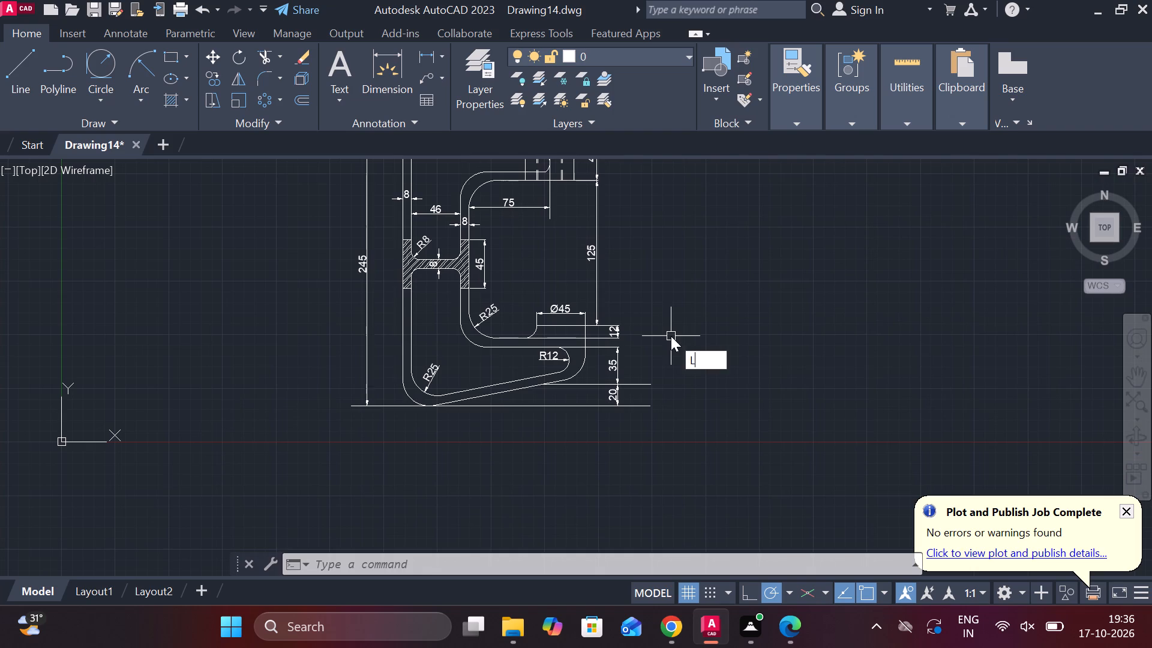
{"action": "key", "text": "Return"}
{"action": "scroll", "coordinate": [481, 328], "scroll_direction": "up", "scroll_amount": 1}
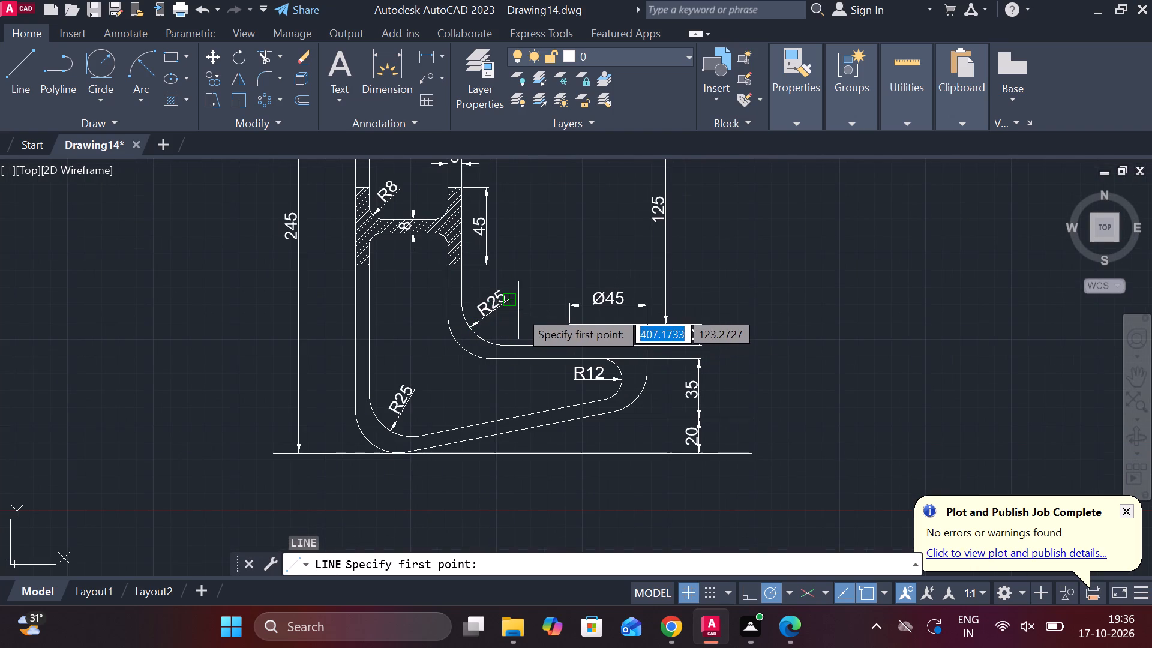
{"action": "left_click", "coordinate": [527, 309]}
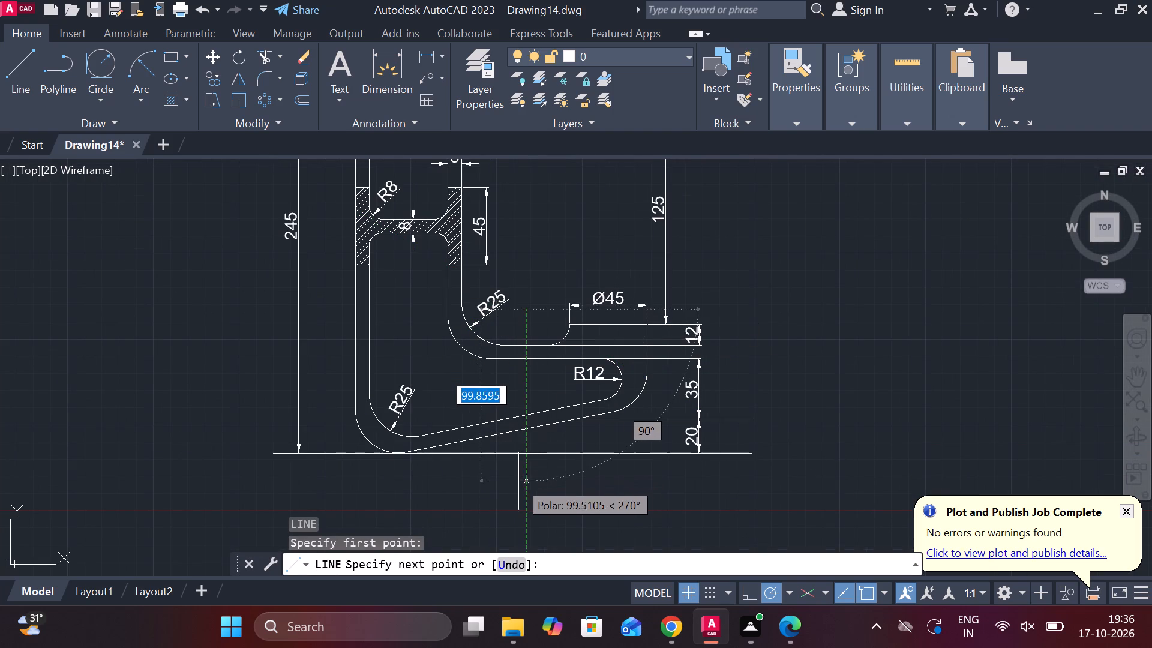
{"action": "left_click", "coordinate": [518, 481]}
{"action": "key", "text": "Escape"}
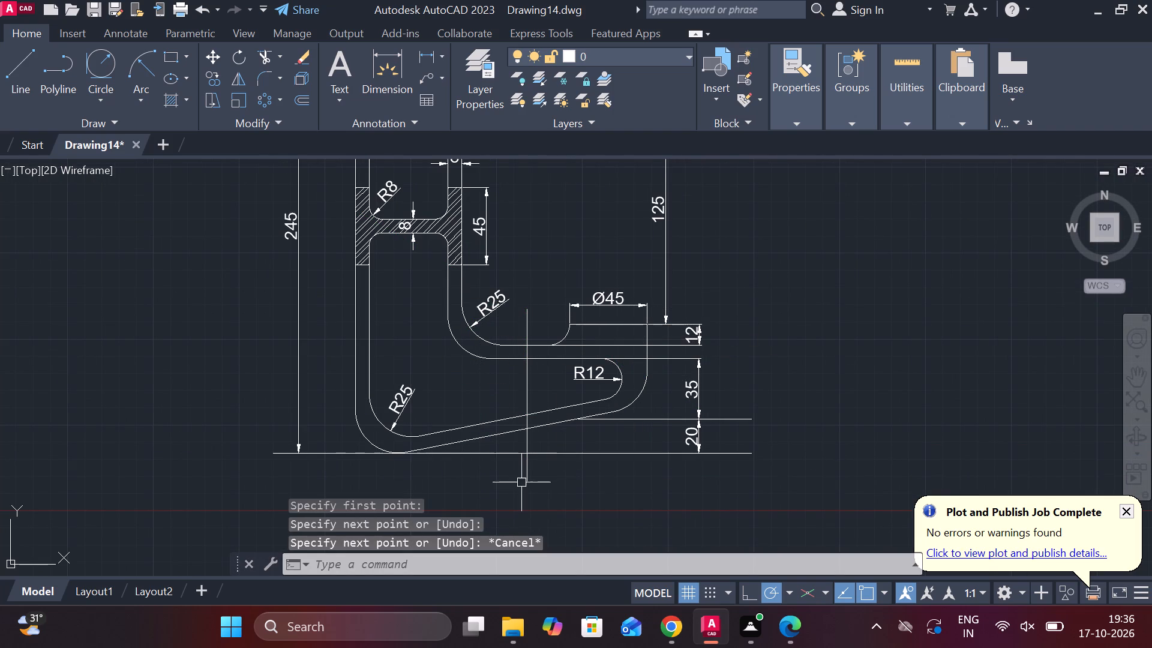
Draw a horizontal line about 19 mm long below the lower arm, ending on the vertical section line with a triangular arrowhead.
{"action": "middle_click_drag", "start_coordinate": [520, 482], "coordinate": [535, 485]}
{"action": "scroll", "coordinate": [521, 483], "scroll_direction": "up", "scroll_amount": 1}
{"action": "middle_click_drag", "start_coordinate": [449, 519], "coordinate": [471, 448]}
{"action": "scroll", "coordinate": [500, 502], "scroll_direction": "up", "scroll_amount": 1}
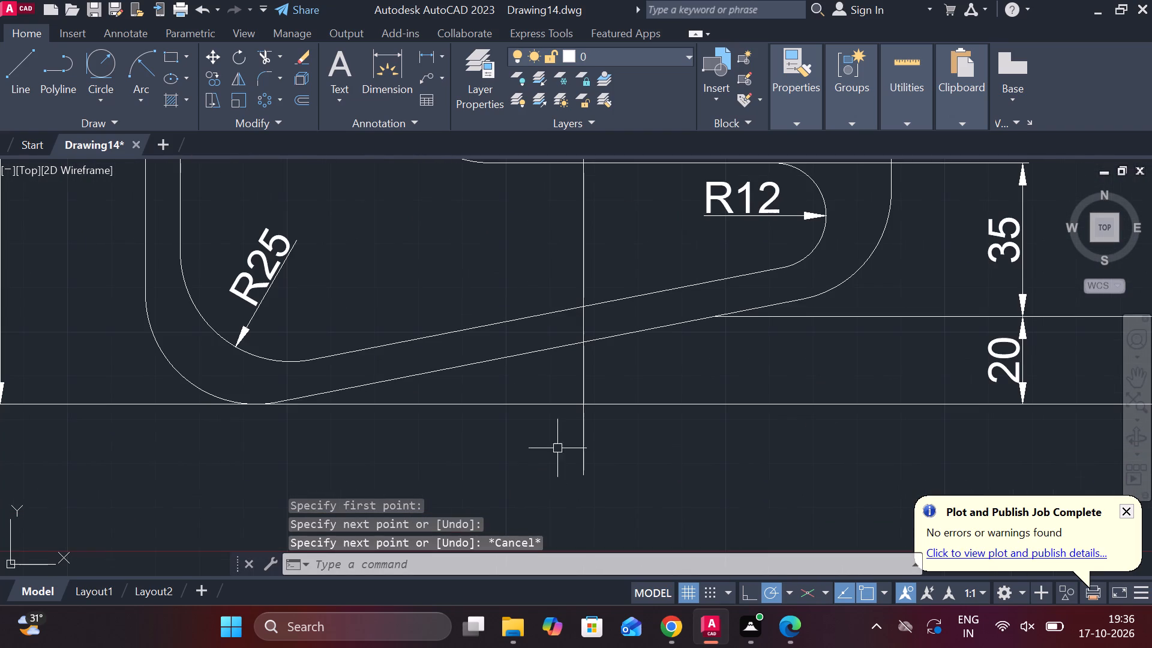
{"action": "key", "text": "l"}
{"action": "key", "text": "Return"}
{"action": "left_click", "coordinate": [501, 443]}
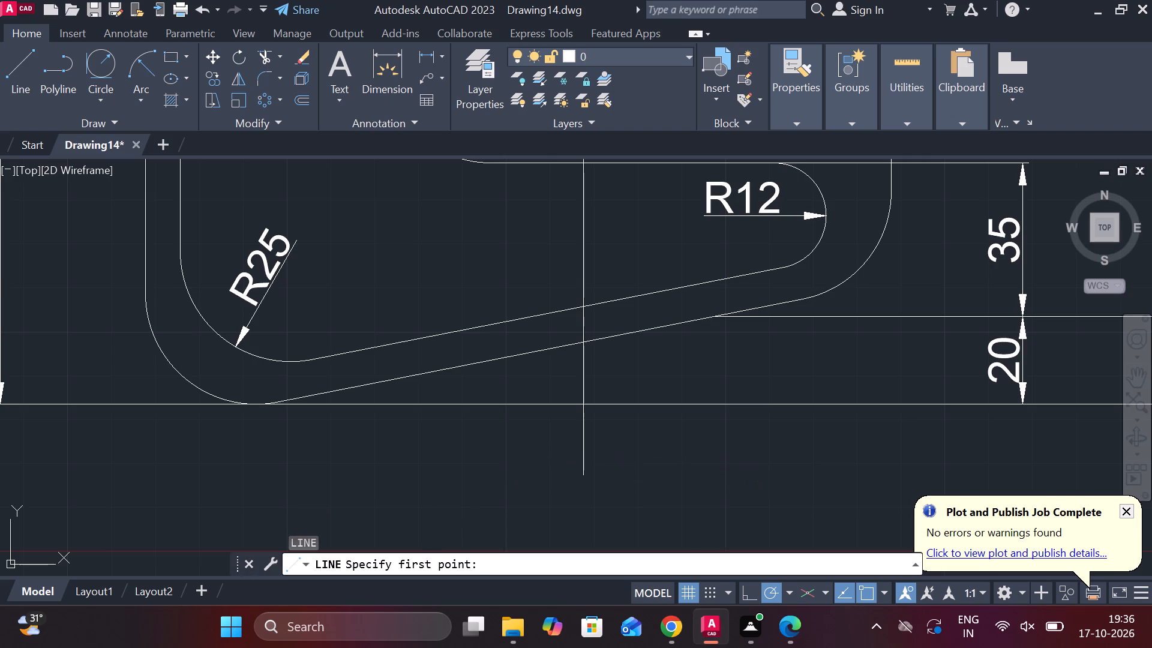
{"action": "scroll", "coordinate": [583, 446], "scroll_direction": "up", "scroll_amount": 2}
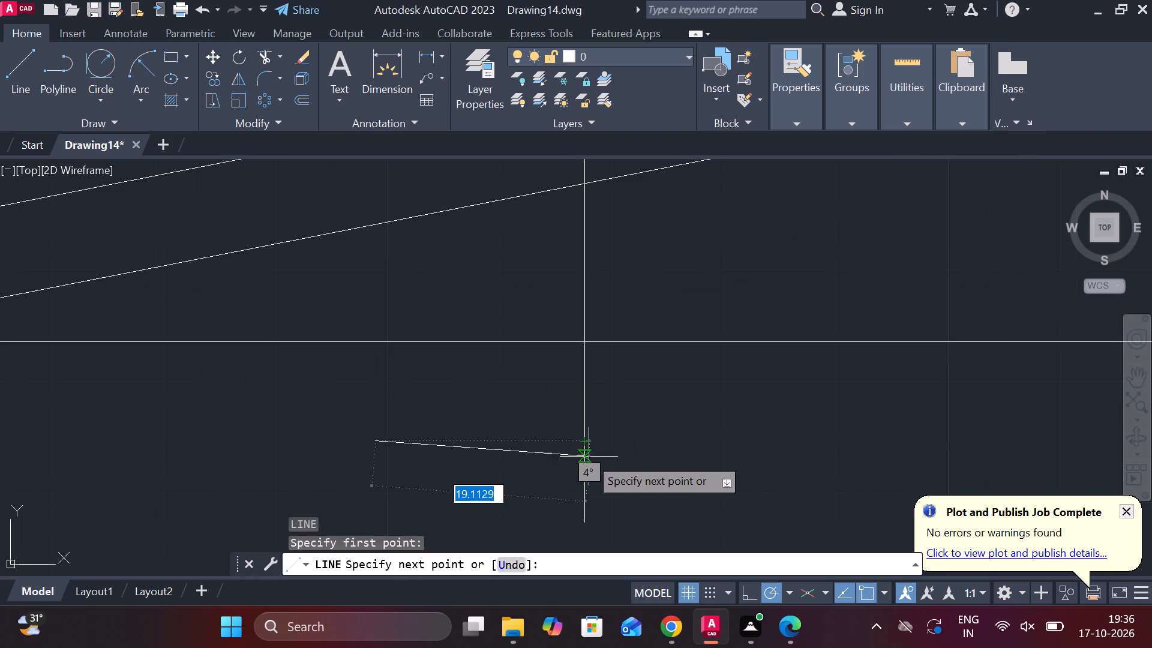
{"action": "left_click", "coordinate": [583, 443]}
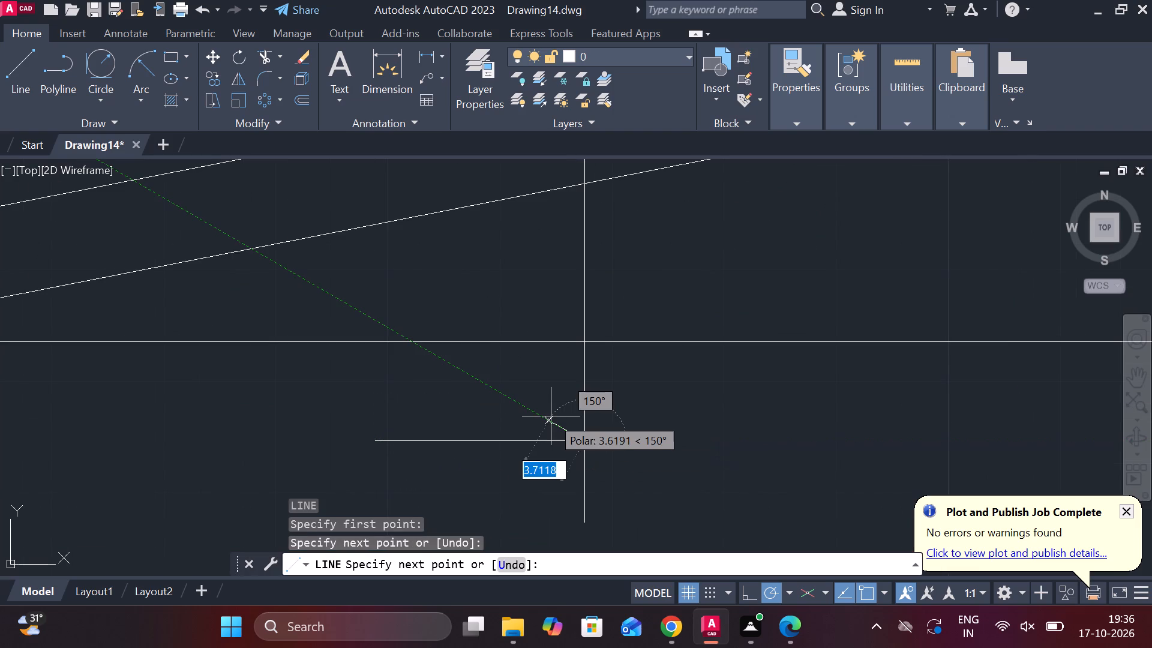
{"action": "left_click", "coordinate": [551, 416]}
{"action": "left_click", "coordinate": [554, 469]}
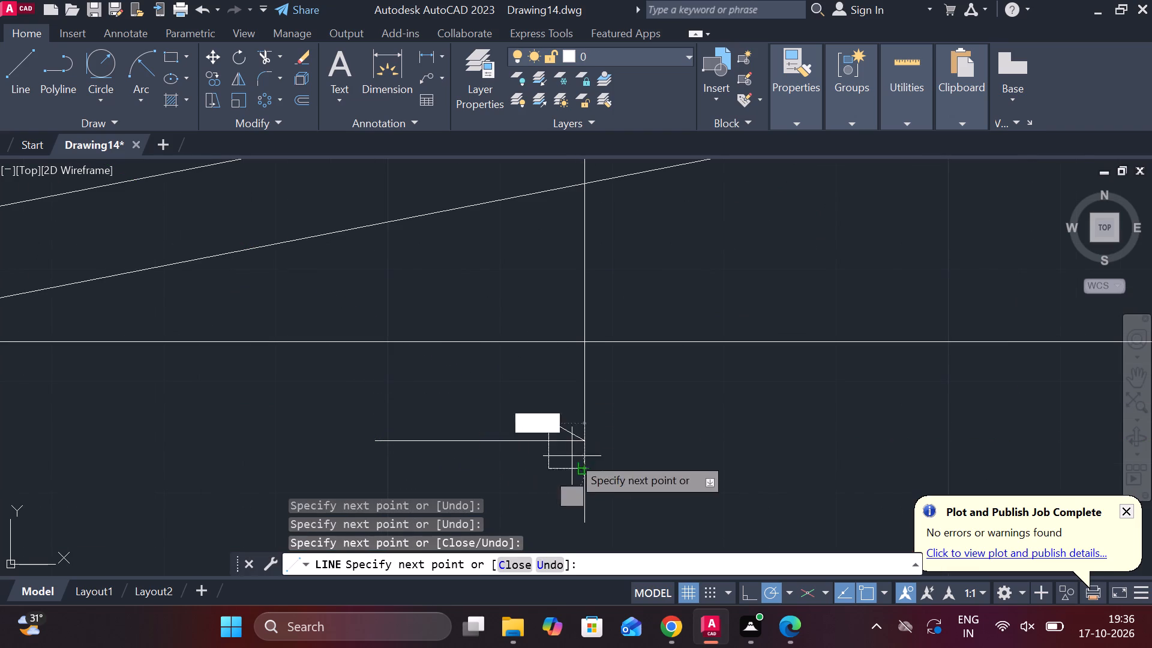
{"action": "left_click", "coordinate": [584, 435]}
{"action": "key", "text": "Escape"}
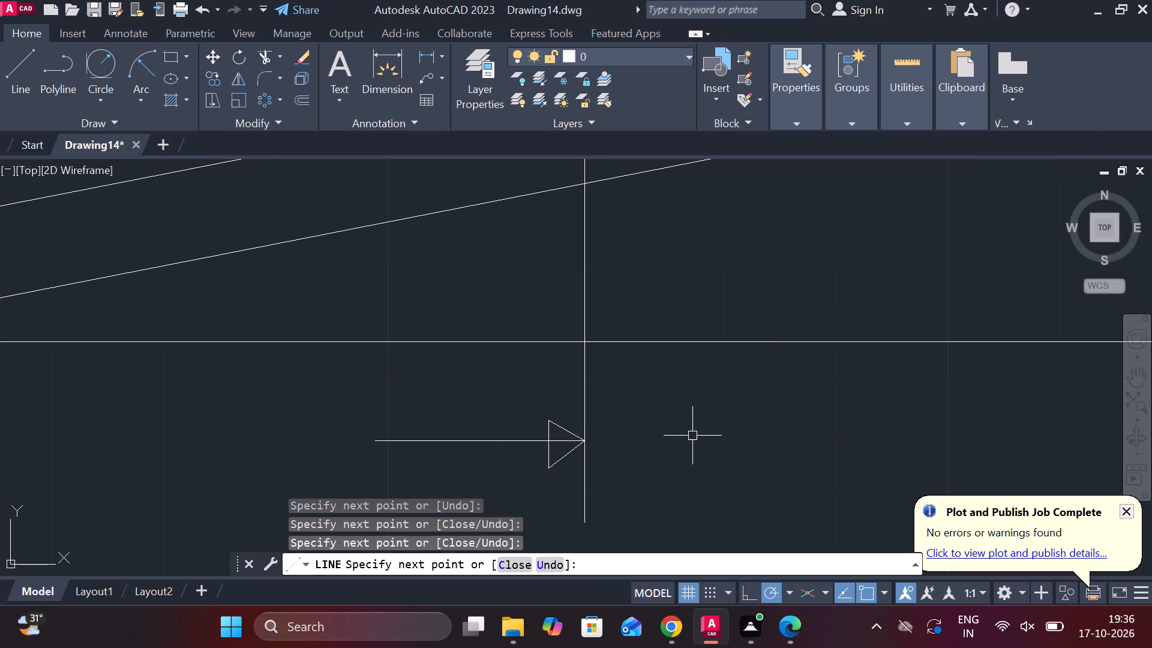
Trim away the upper half of the arrowhead, removing its upper sloped edge and the vertical edge above the horizontal line.
{"action": "scroll", "coordinate": [581, 463], "scroll_direction": "down", "scroll_amount": 1}
{"action": "scroll", "coordinate": [634, 466], "scroll_direction": "down", "scroll_amount": 1}
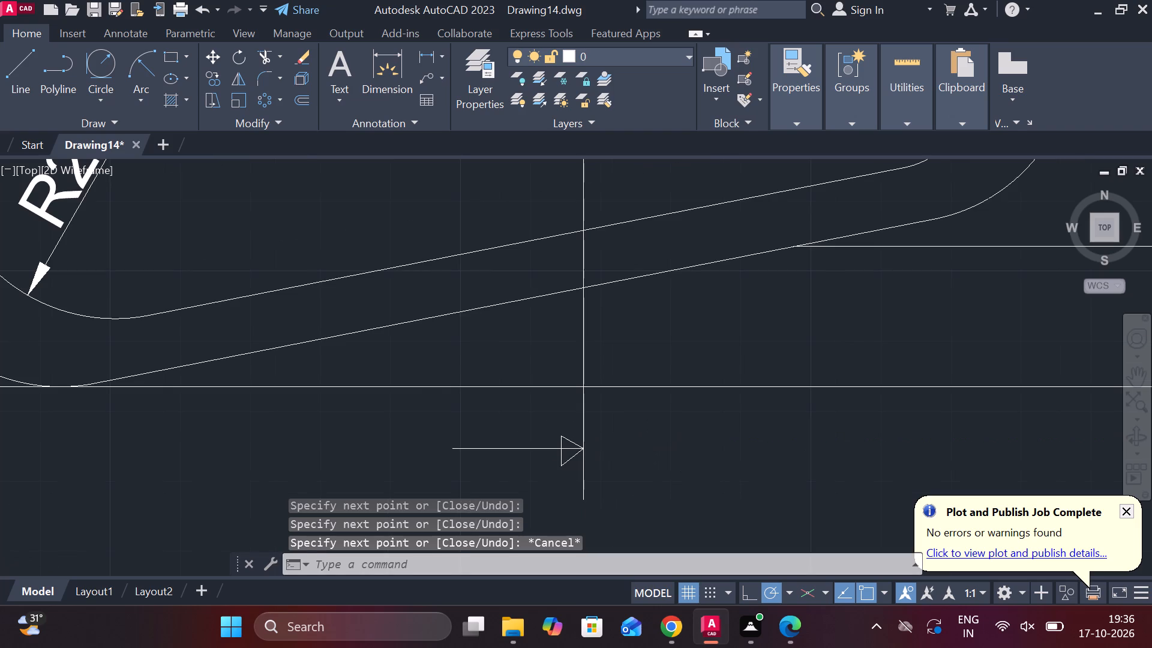
{"action": "scroll", "coordinate": [562, 456], "scroll_direction": "up", "scroll_amount": 2}
{"action": "scroll", "coordinate": [608, 471], "scroll_direction": "up", "scroll_amount": 2}
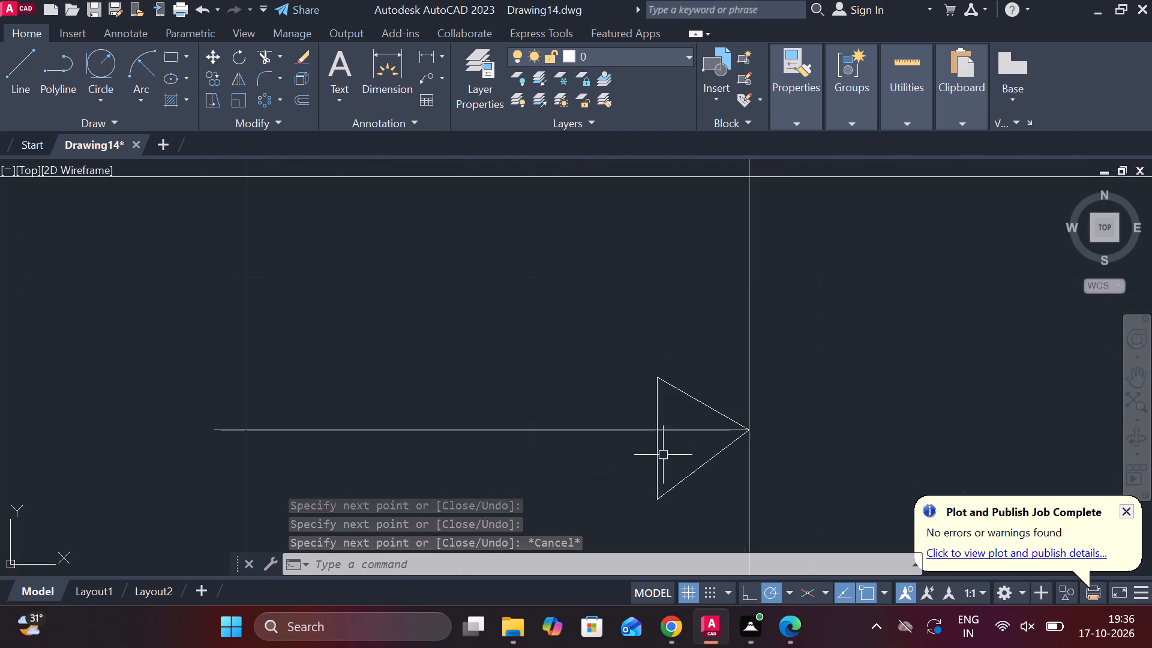
{"action": "left_click", "coordinate": [699, 402]}
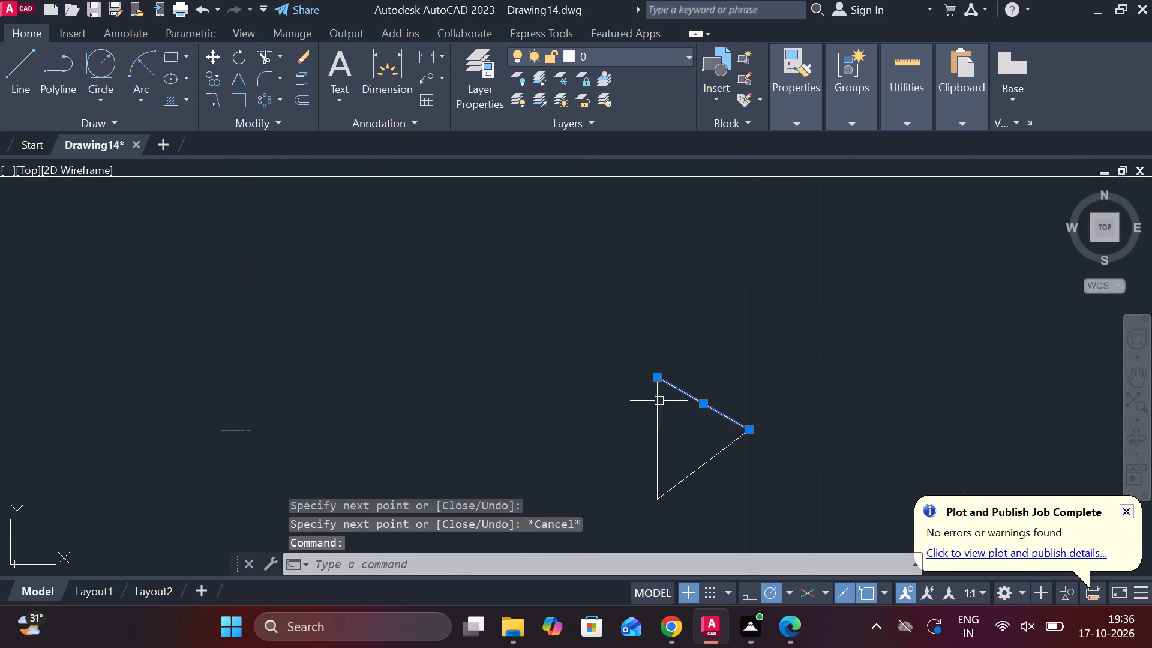
{"action": "left_click", "coordinate": [657, 398]}
{"action": "key", "text": "Escape"}
{"action": "type", "text": "TR"}
{"action": "key", "text": "space"}
{"action": "left_click", "coordinate": [654, 403]}
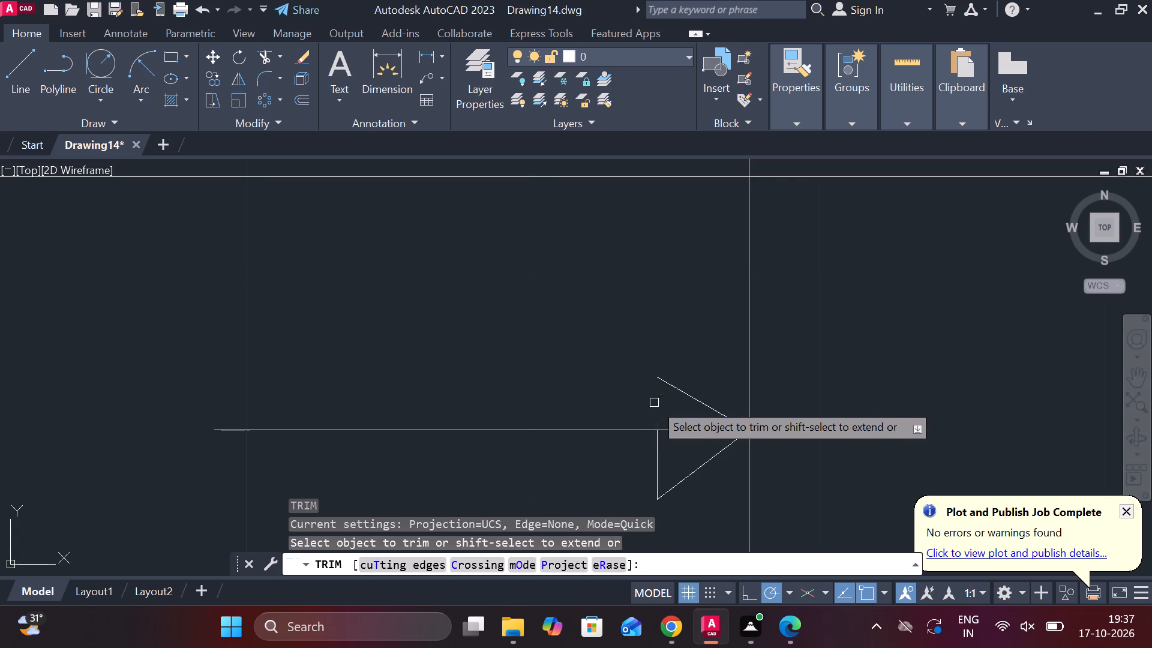
{"action": "left_click", "coordinate": [683, 393]}
{"action": "key", "text": "Escape"}
Mirror the arrowhead's lower sloped edge and vertical edge about the horizontal arrow line, keeping the originals.
{"action": "left_click", "coordinate": [721, 446]}
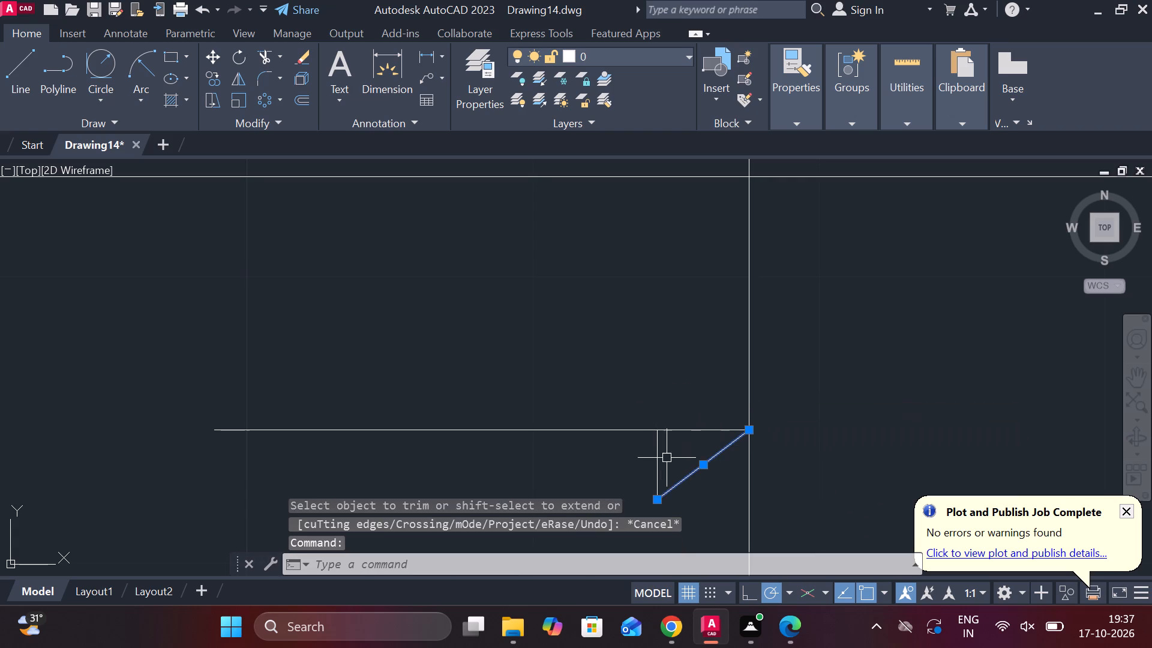
{"action": "left_click", "coordinate": [656, 457]}
{"action": "type", "text": "MI"}
{"action": "key", "text": "Return"}
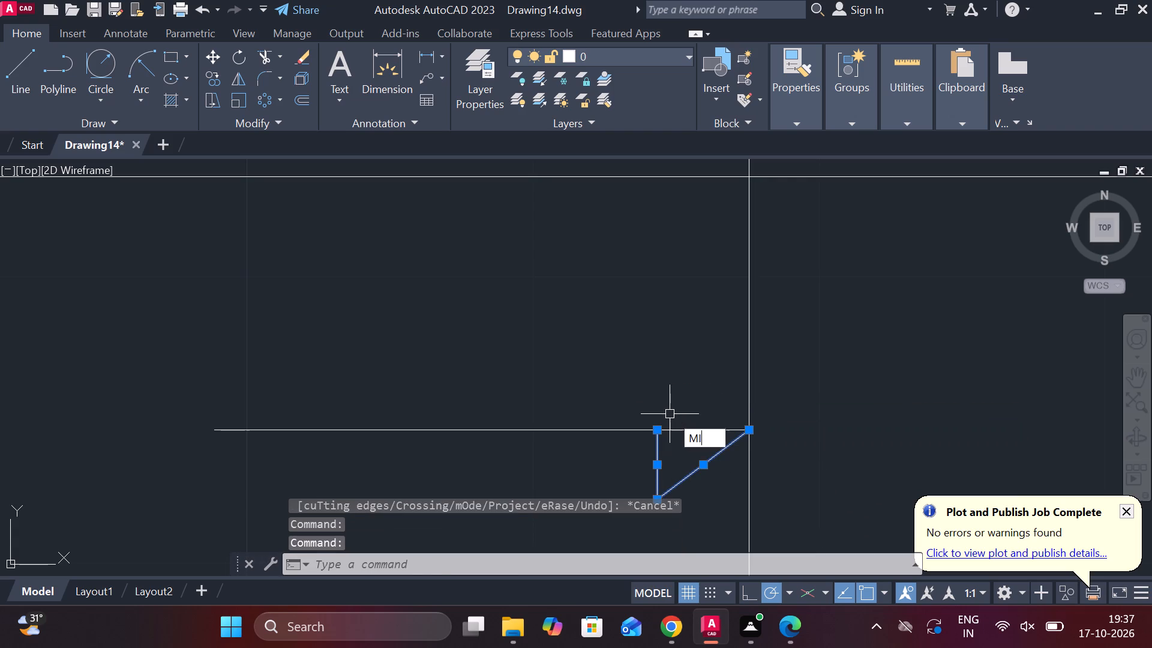
{"action": "left_click", "coordinate": [749, 427]}
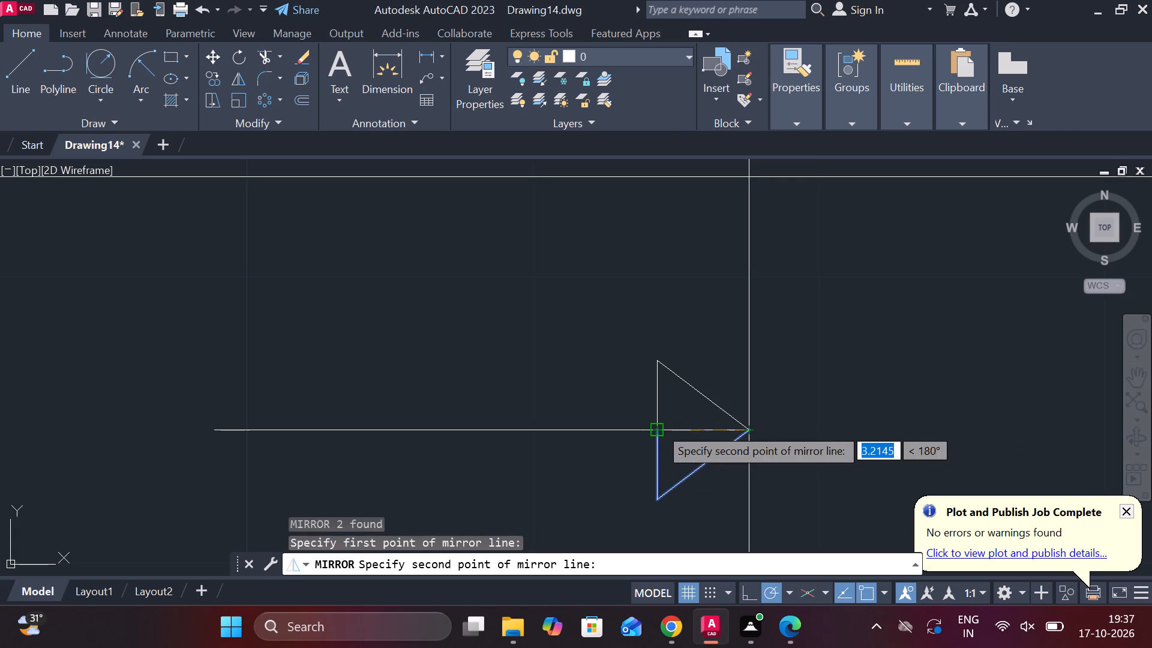
{"action": "left_click", "coordinate": [659, 427]}
{"action": "left_click", "coordinate": [715, 493]}
Add the multiline text X beside the tail of the section arrow.
{"action": "scroll", "coordinate": [715, 425], "scroll_direction": "down", "scroll_amount": 2}
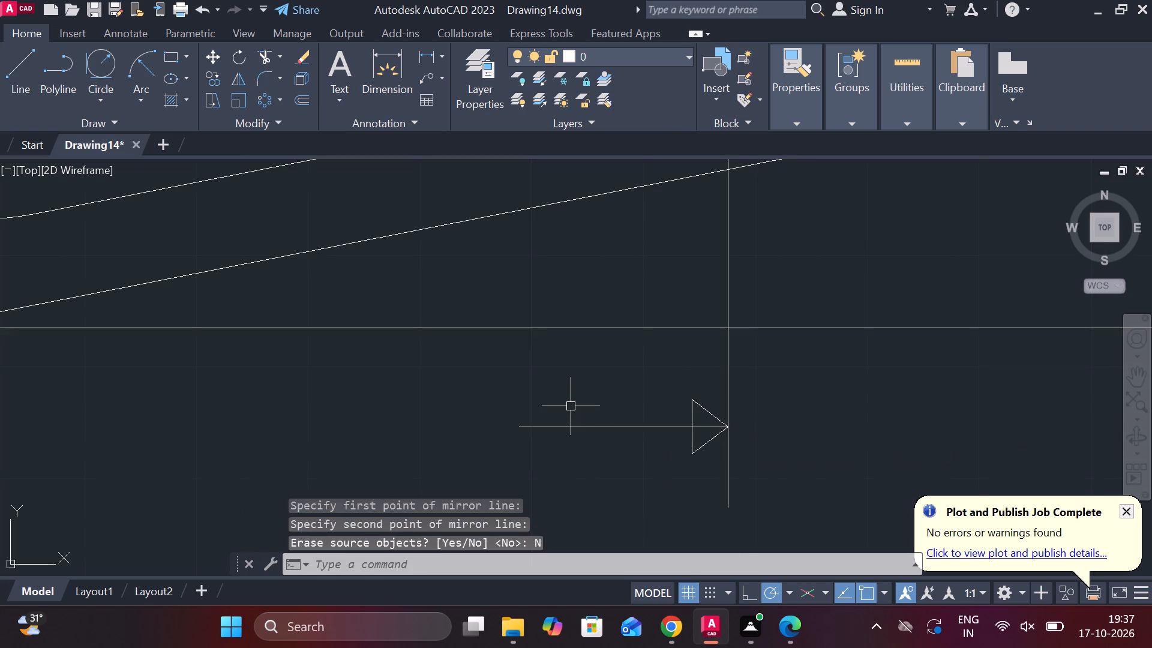
{"action": "key", "text": "t"}
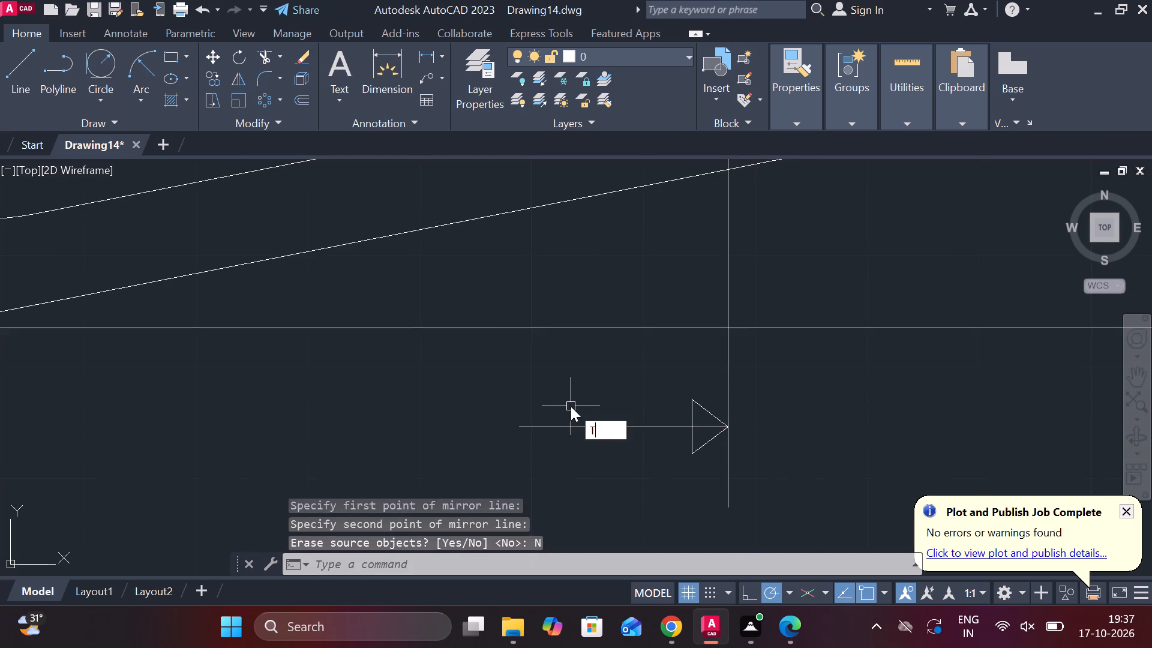
{"action": "key", "text": "space"}
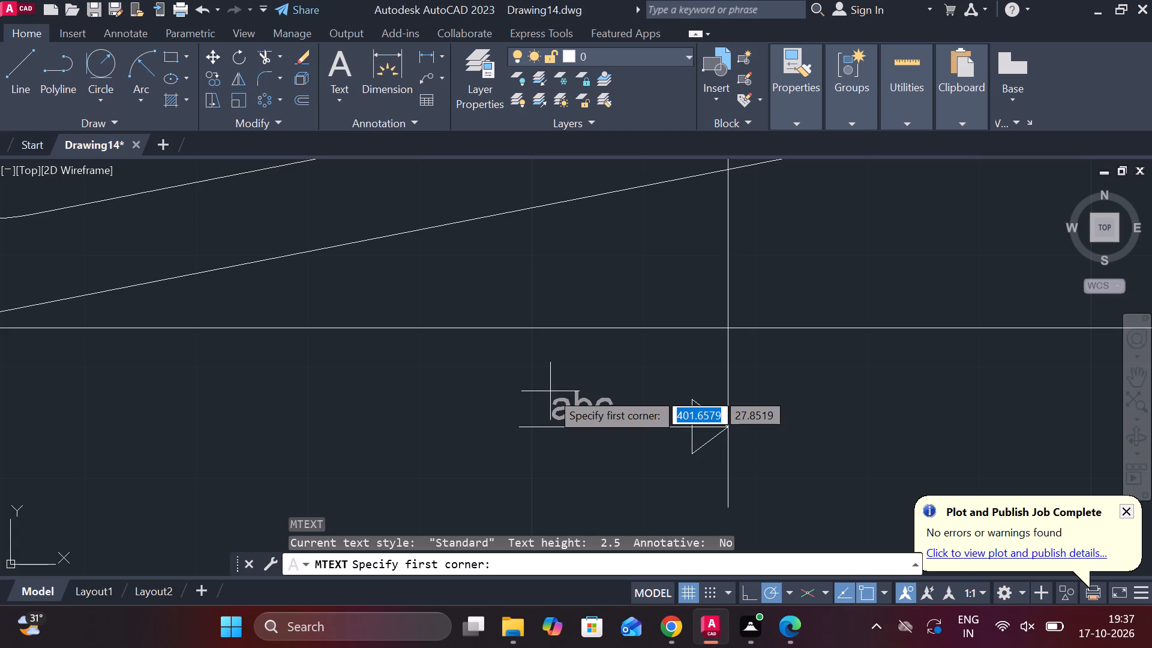
{"action": "left_click", "coordinate": [463, 403]}
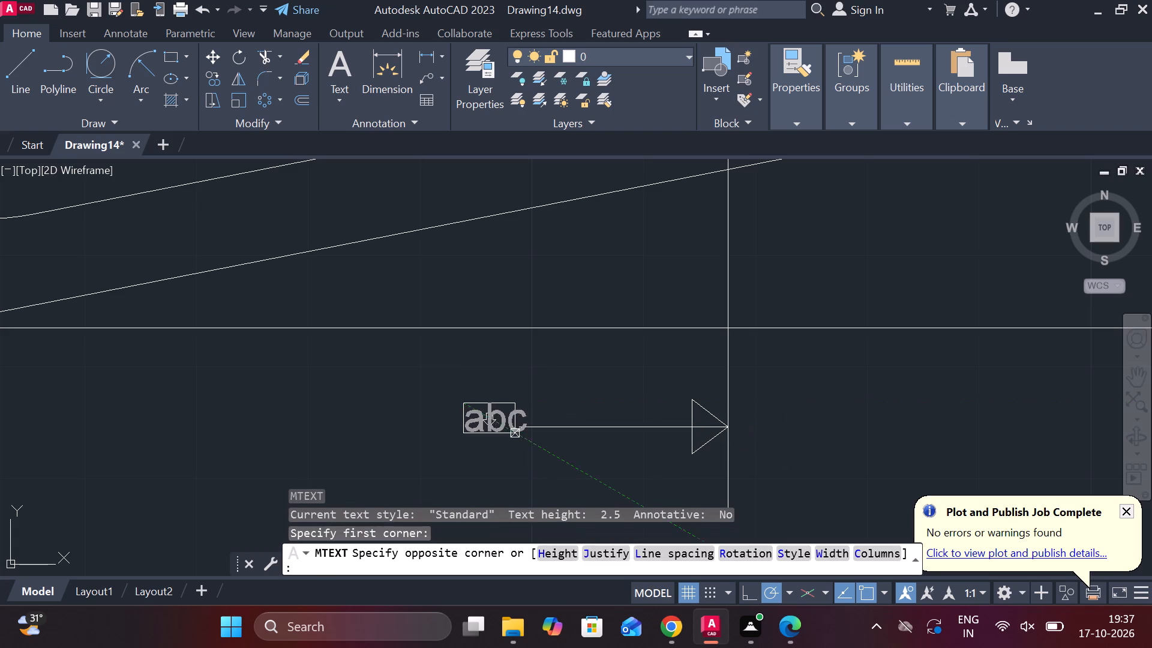
{"action": "left_click", "coordinate": [513, 452]}
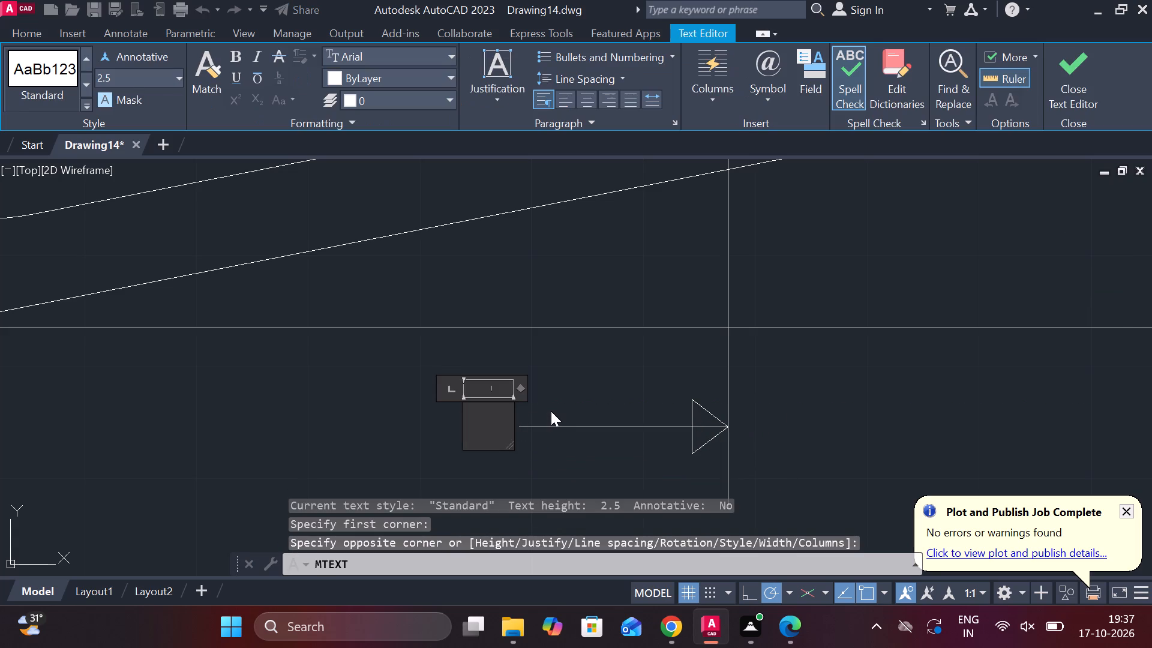
{"action": "key", "text": "x"}
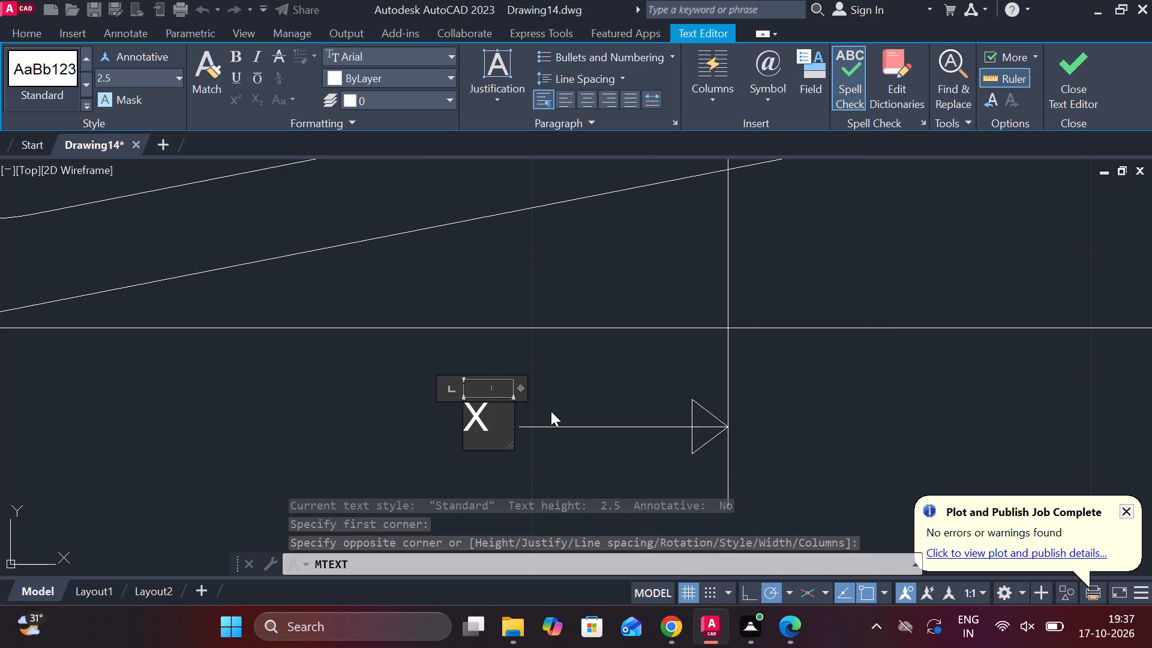
{"action": "left_click", "coordinate": [1057, 85]}
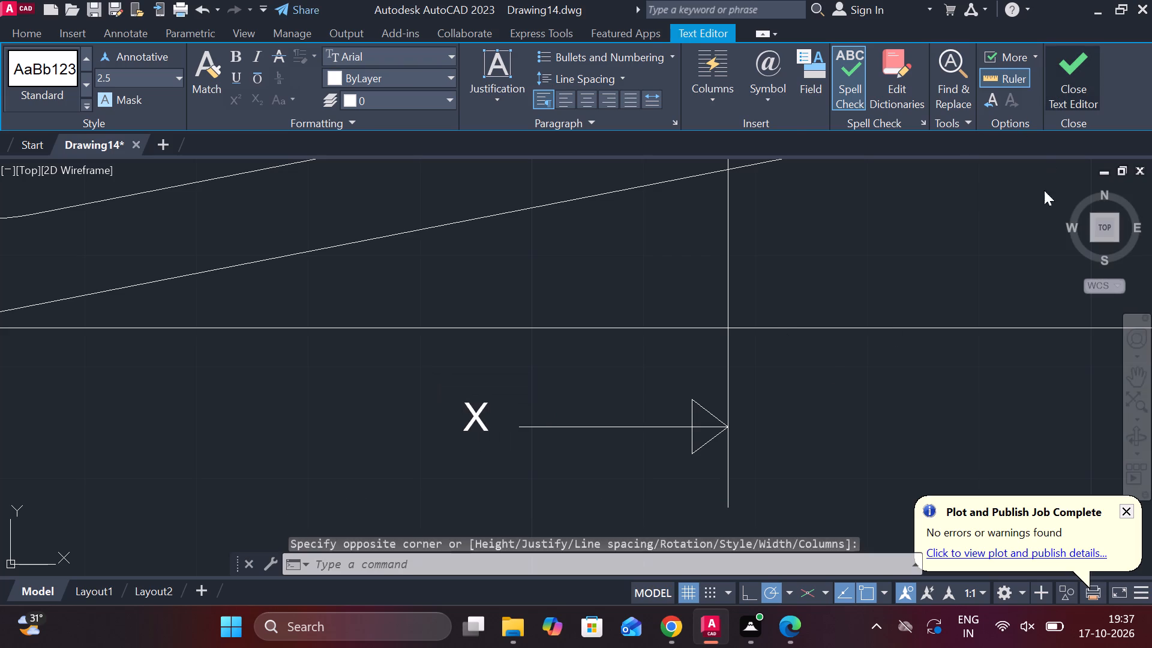
Move the X label closer to the tail of the arrow, in line with the arrow line.
{"action": "left_click", "coordinate": [478, 410]}
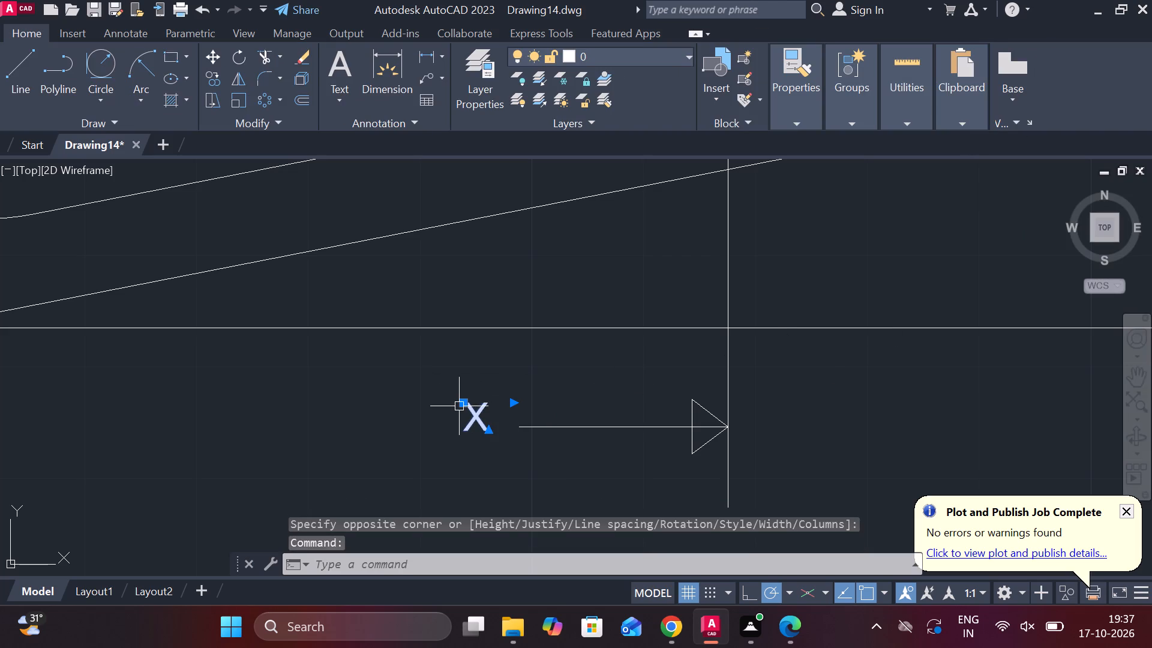
{"action": "left_click", "coordinate": [463, 401]}
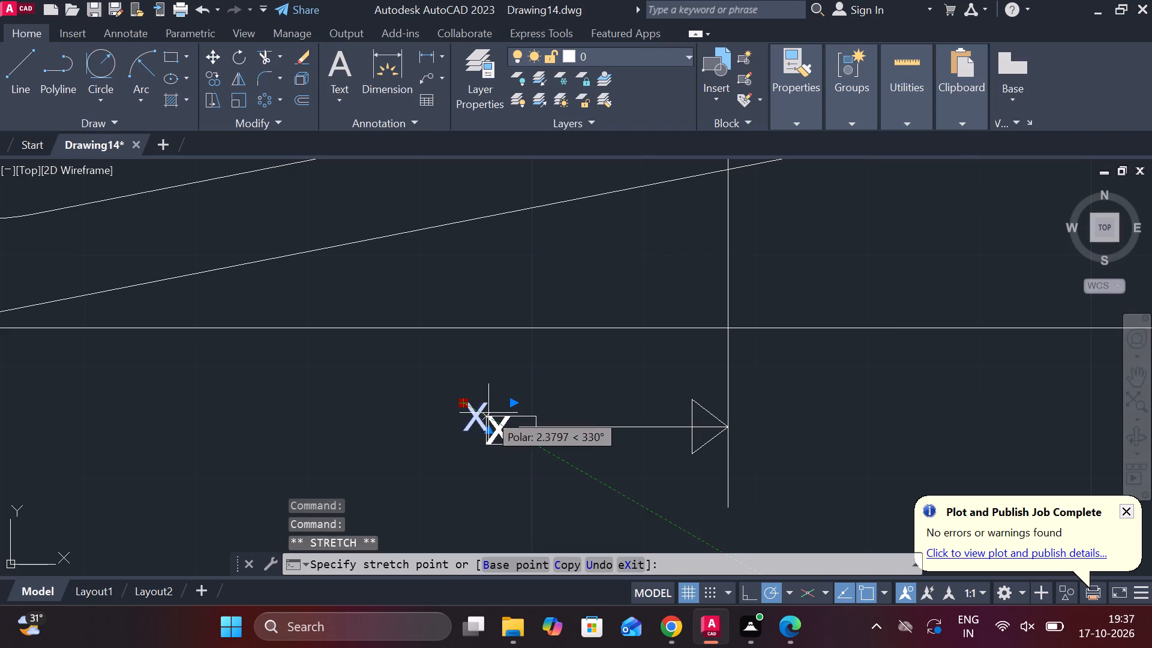
{"action": "left_click", "coordinate": [490, 413]}
{"action": "key", "text": "Escape"}
Set the text height of the X label to 10.
{"action": "scroll", "coordinate": [584, 404], "scroll_direction": "down", "scroll_amount": 3}
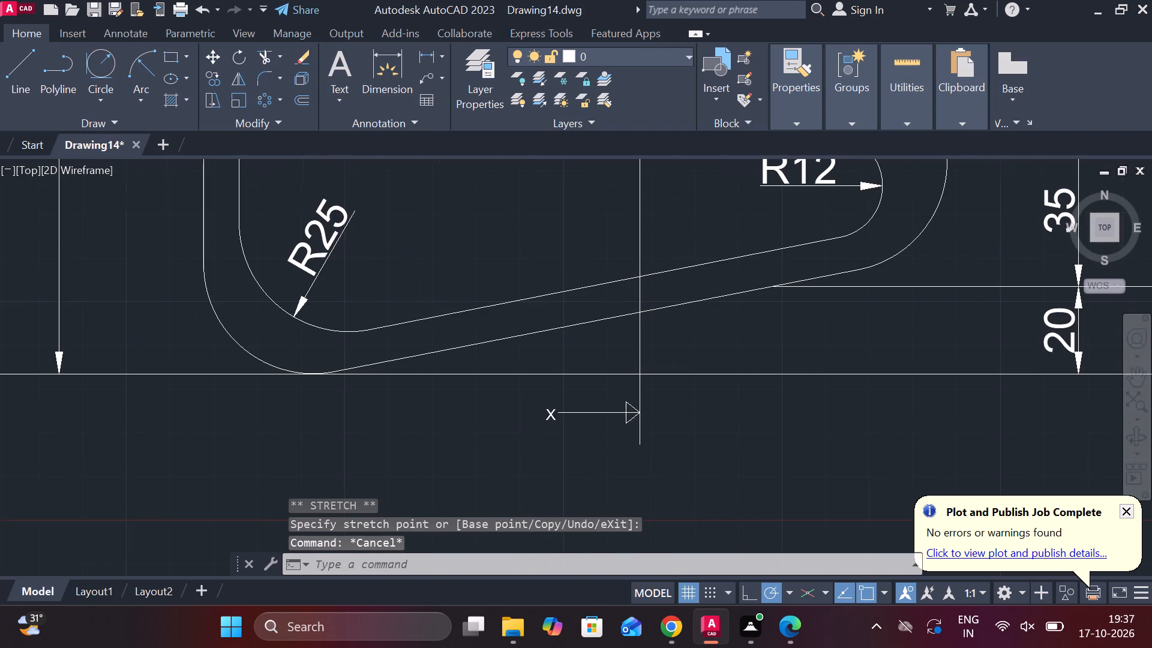
{"action": "scroll", "coordinate": [598, 430], "scroll_direction": "down", "scroll_amount": 1}
{"action": "middle_click_drag", "start_coordinate": [613, 442], "coordinate": [629, 480]}
{"action": "scroll", "coordinate": [607, 465], "scroll_direction": "up", "scroll_amount": 2}
{"action": "middle_click_drag", "start_coordinate": [607, 465], "coordinate": [626, 365]}
{"action": "scroll", "coordinate": [608, 442], "scroll_direction": "up", "scroll_amount": 1}
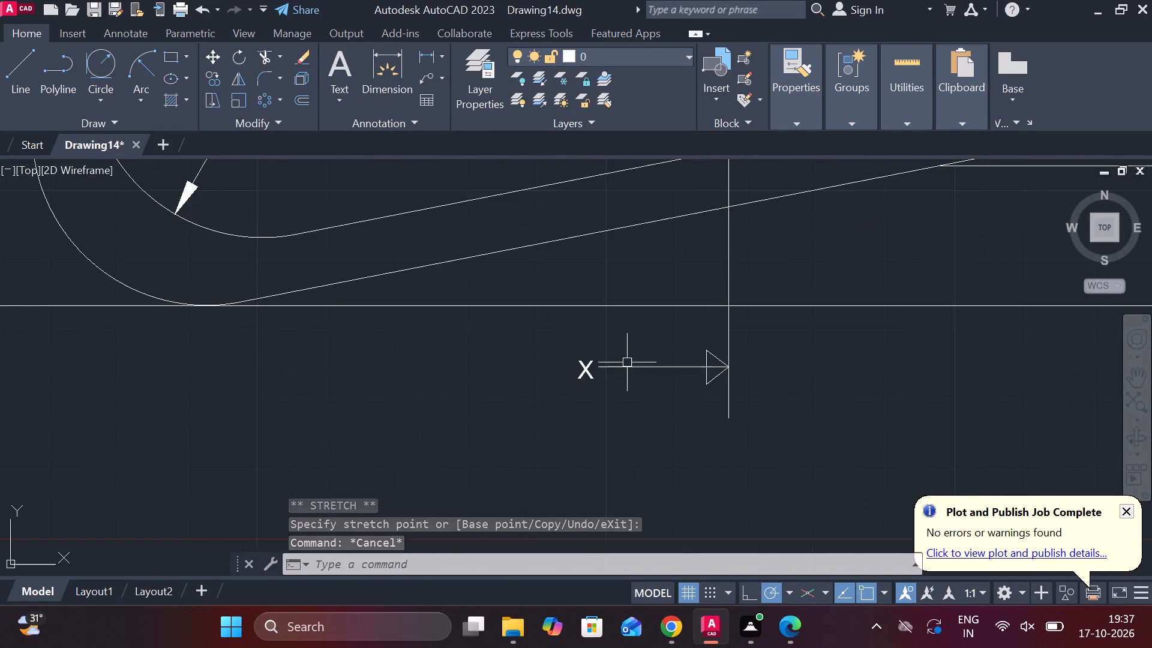
{"action": "scroll", "coordinate": [574, 372], "scroll_direction": "up", "scroll_amount": 2}
{"action": "key", "text": "Escape"}
{"action": "double_click", "coordinate": [602, 370]}
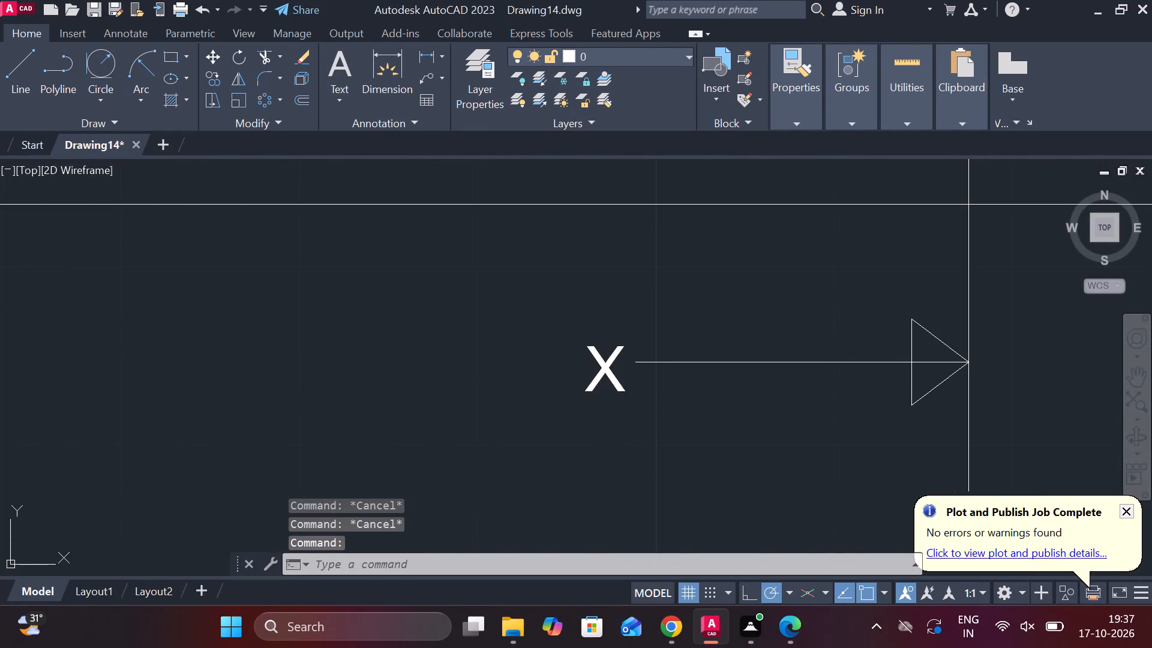
{"action": "left_click_drag", "start_coordinate": [630, 367], "coordinate": [595, 367]}
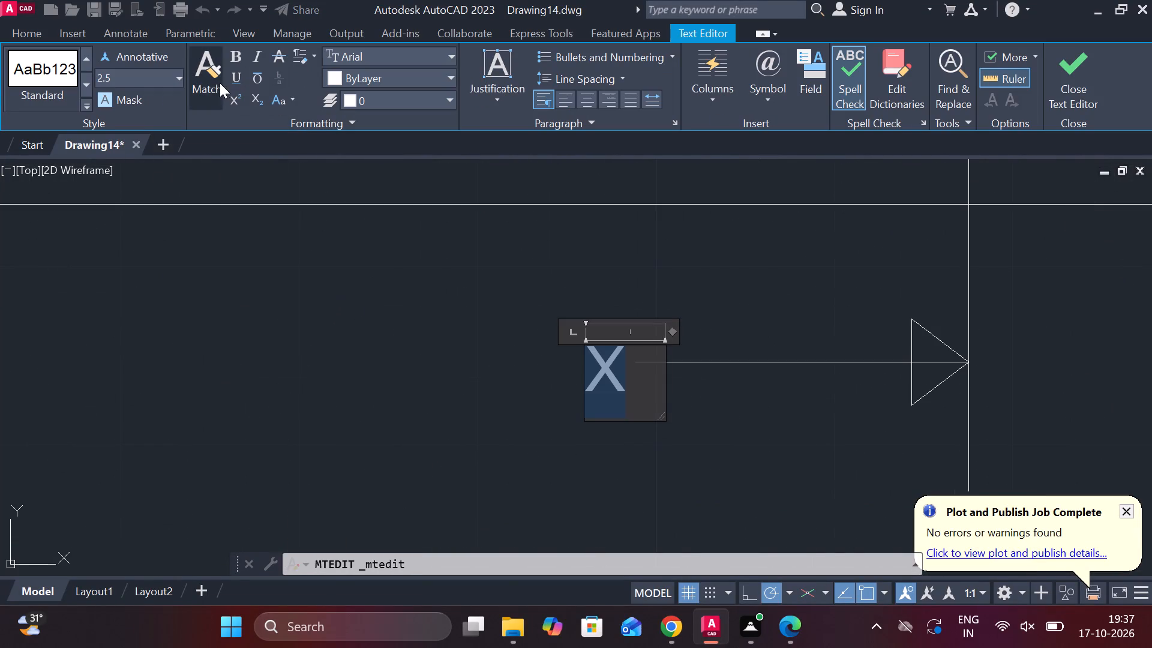
{"action": "left_click", "coordinate": [179, 78]}
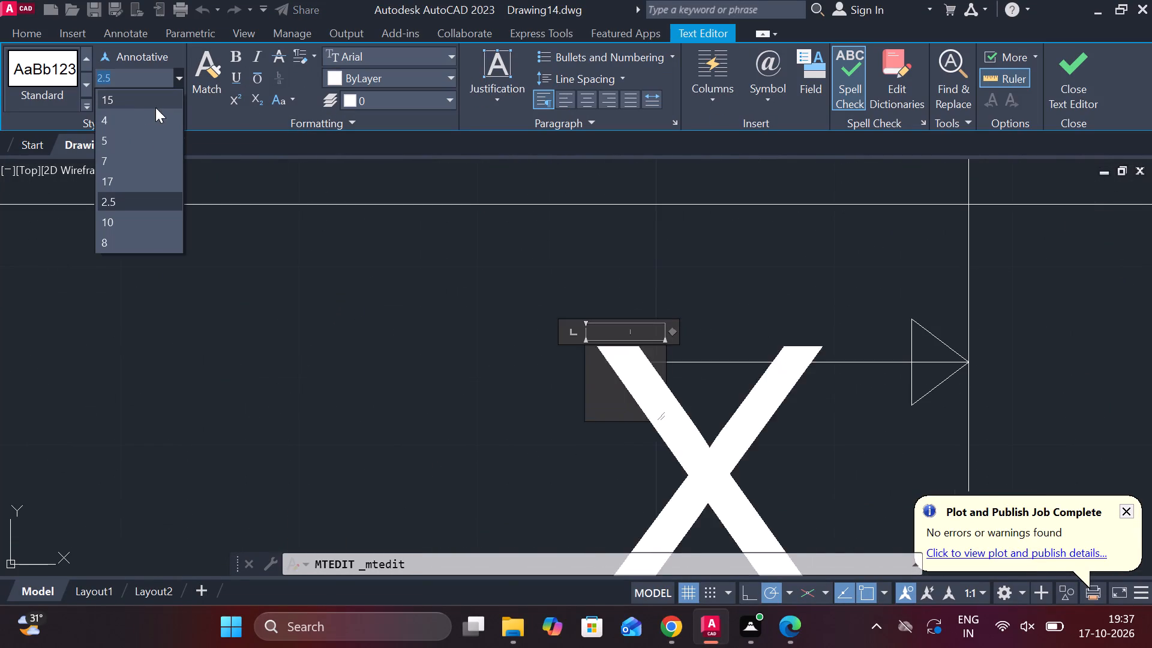
{"action": "left_click", "coordinate": [115, 221]}
{"action": "left_click", "coordinate": [1063, 92]}
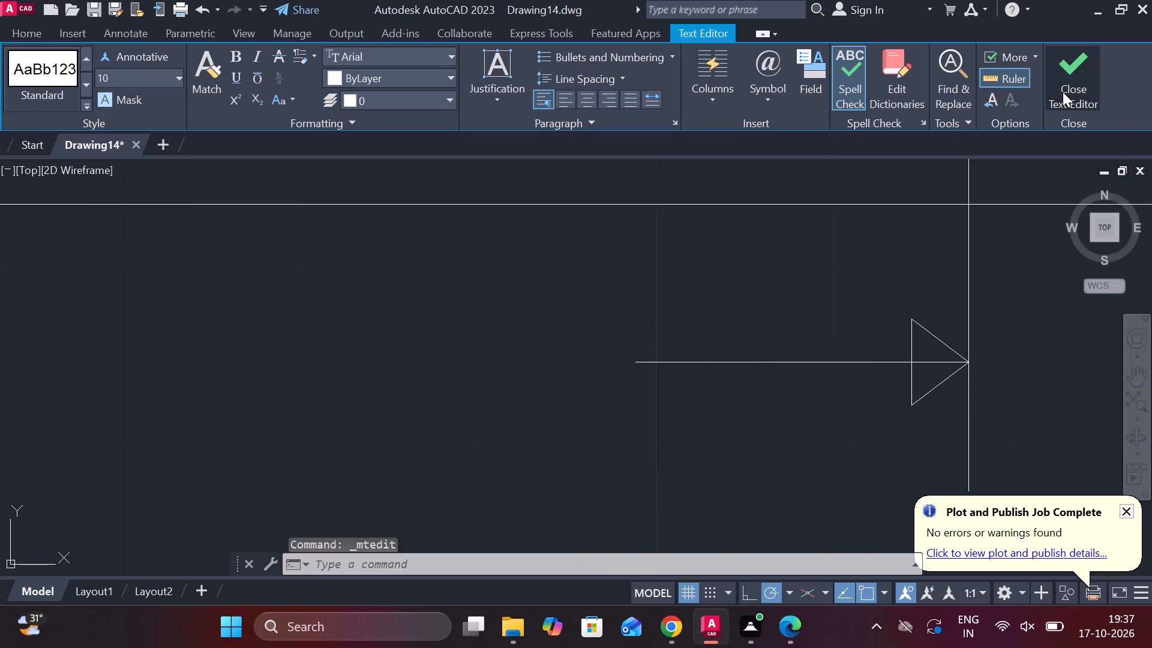
Move the enlarged X label up so it is centred on the tail of the arrow line.
{"action": "scroll", "coordinate": [840, 361], "scroll_direction": "down", "scroll_amount": 4}
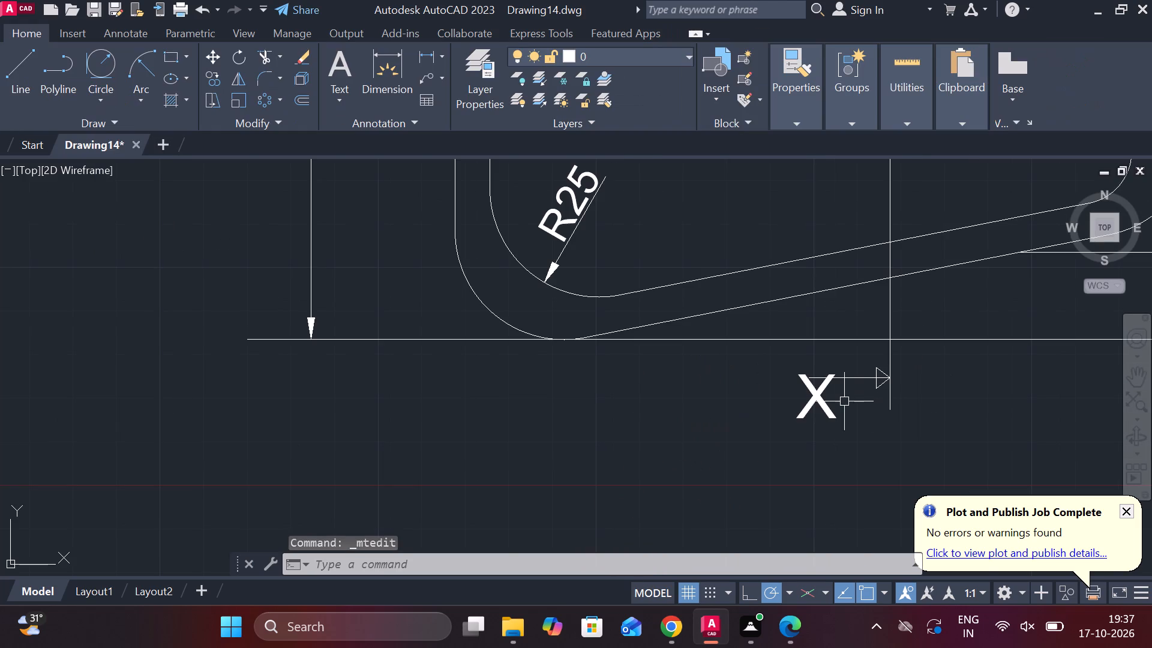
{"action": "left_click", "coordinate": [820, 400]}
{"action": "left_click", "coordinate": [799, 372]}
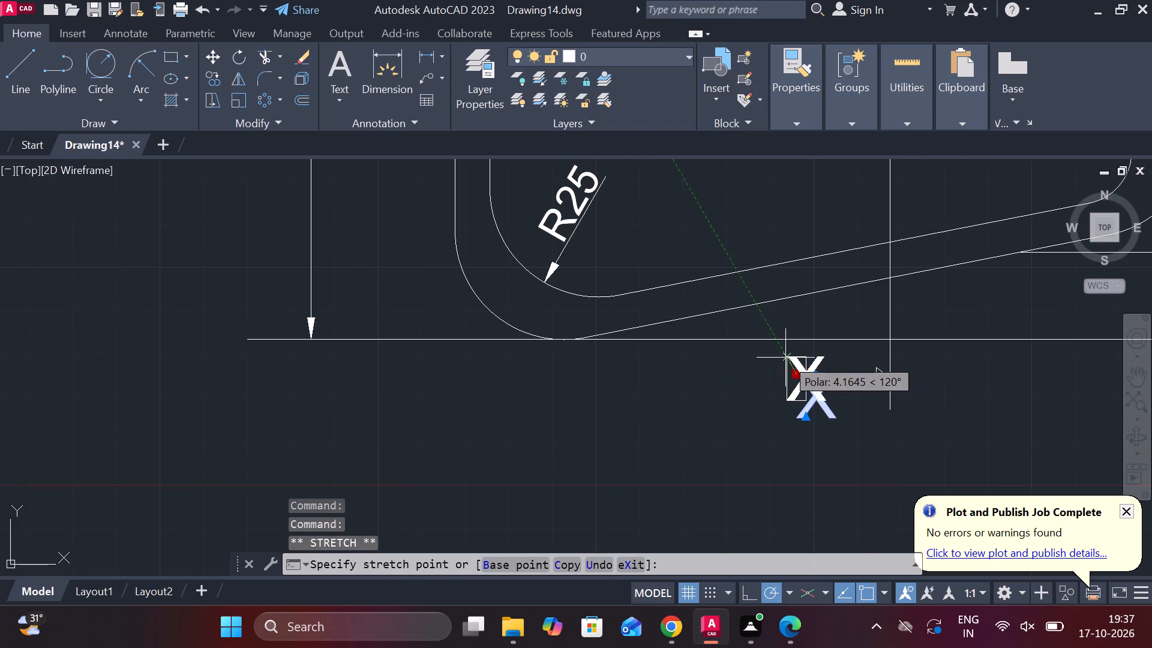
{"action": "left_click", "coordinate": [785, 358]}
{"action": "key", "text": "Escape"}
Copy the X label and section arrow from the lower end of the section line to near its upper end, about 80 units above.
{"action": "scroll", "coordinate": [909, 377], "scroll_direction": "down", "scroll_amount": 1}
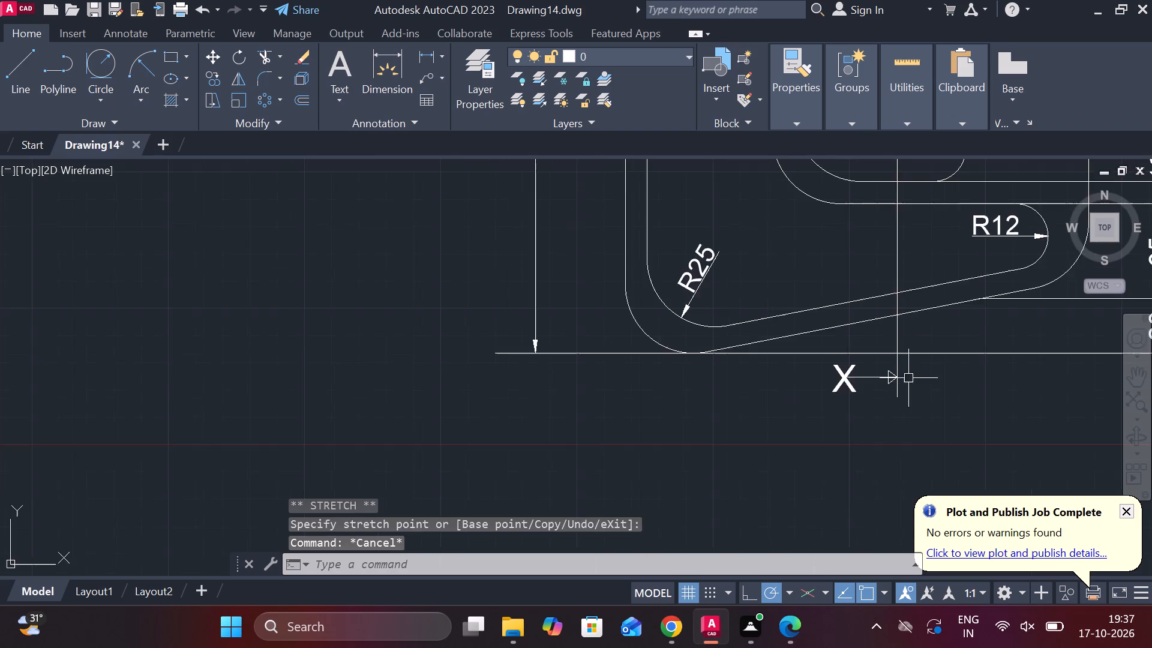
{"action": "middle_click_drag", "start_coordinate": [908, 379], "coordinate": [818, 446]}
{"action": "left_click", "coordinate": [724, 432]}
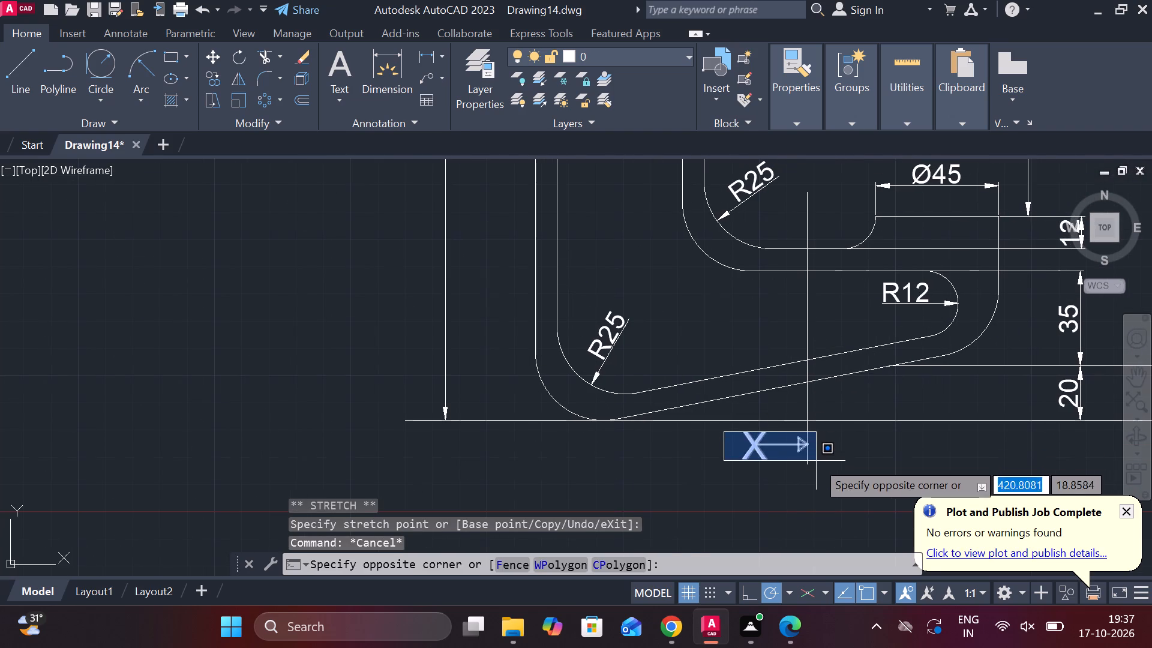
{"action": "left_click", "coordinate": [816, 461]}
{"action": "type", "text": "CO"}
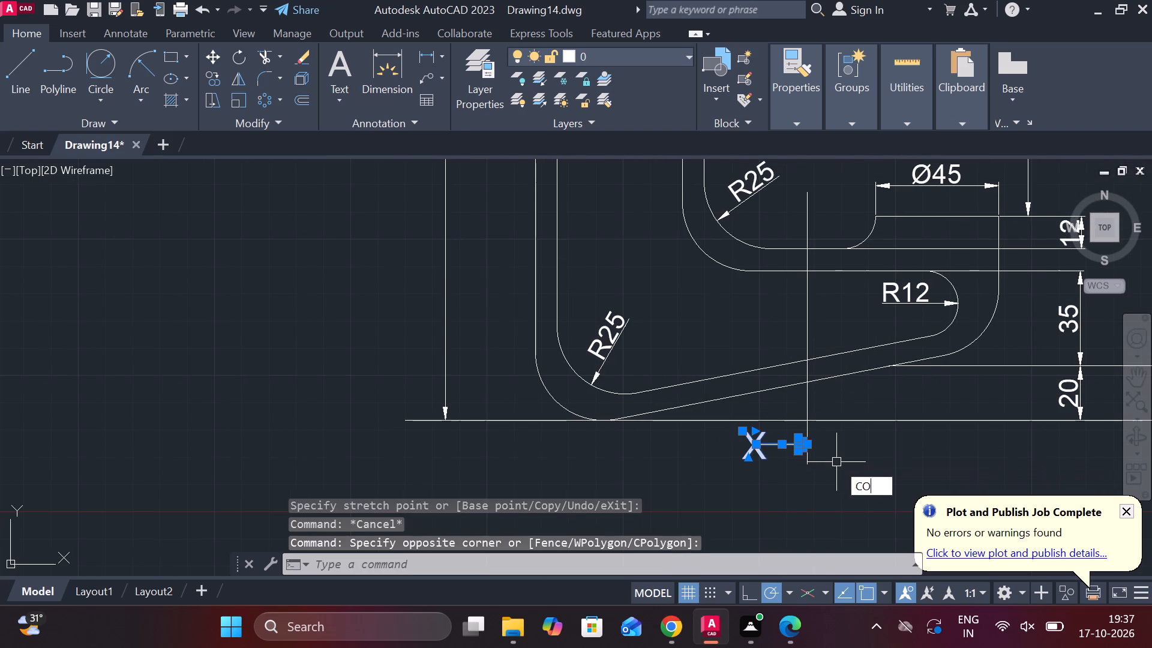
{"action": "key", "text": "Return"}
{"action": "scroll", "coordinate": [806, 440], "scroll_direction": "up", "scroll_amount": 2}
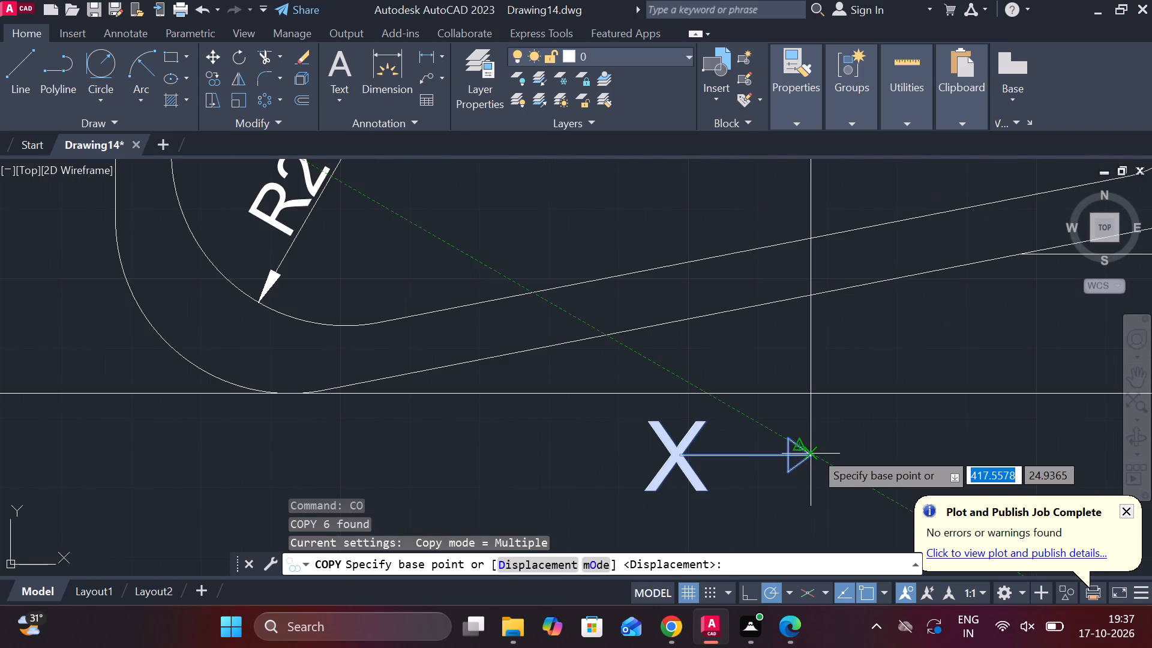
{"action": "left_click", "coordinate": [815, 456]}
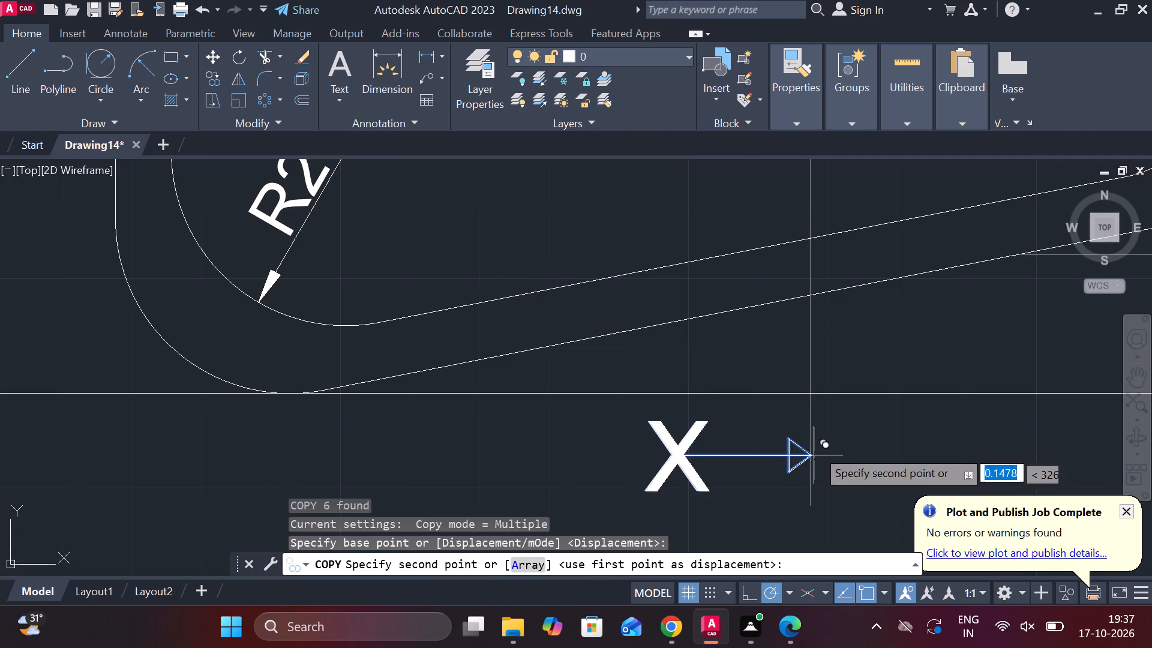
{"action": "scroll", "coordinate": [815, 430], "scroll_direction": "down", "scroll_amount": 1}
{"action": "middle_click_drag", "start_coordinate": [806, 379], "coordinate": [807, 517]}
{"action": "scroll", "coordinate": [806, 379], "scroll_direction": "down", "scroll_amount": 1}
{"action": "scroll", "coordinate": [809, 307], "scroll_direction": "up", "scroll_amount": 2}
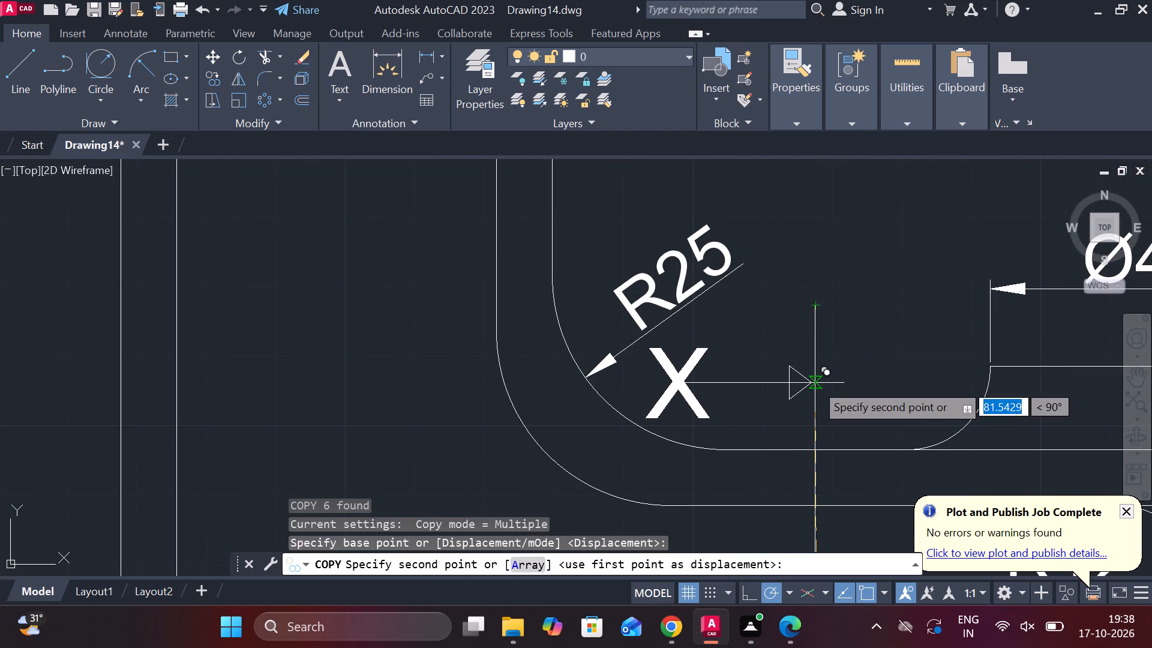
{"action": "left_click", "coordinate": [818, 391]}
{"action": "scroll", "coordinate": [849, 379], "scroll_direction": "down", "scroll_amount": 1}
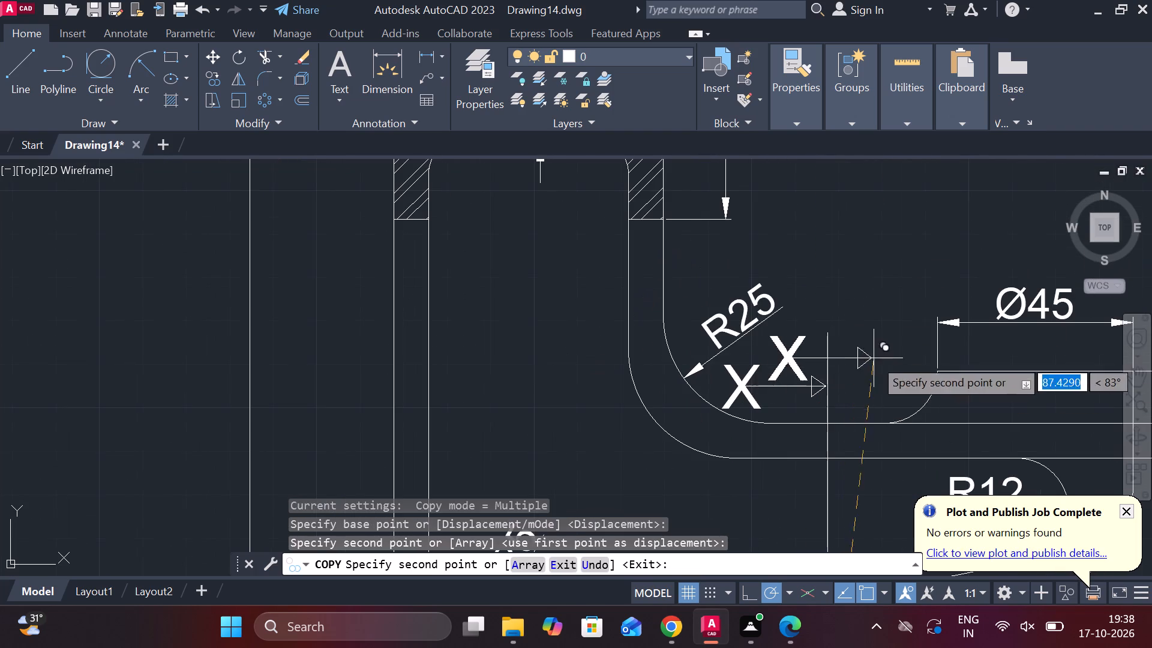
{"action": "key", "text": "Escape"}
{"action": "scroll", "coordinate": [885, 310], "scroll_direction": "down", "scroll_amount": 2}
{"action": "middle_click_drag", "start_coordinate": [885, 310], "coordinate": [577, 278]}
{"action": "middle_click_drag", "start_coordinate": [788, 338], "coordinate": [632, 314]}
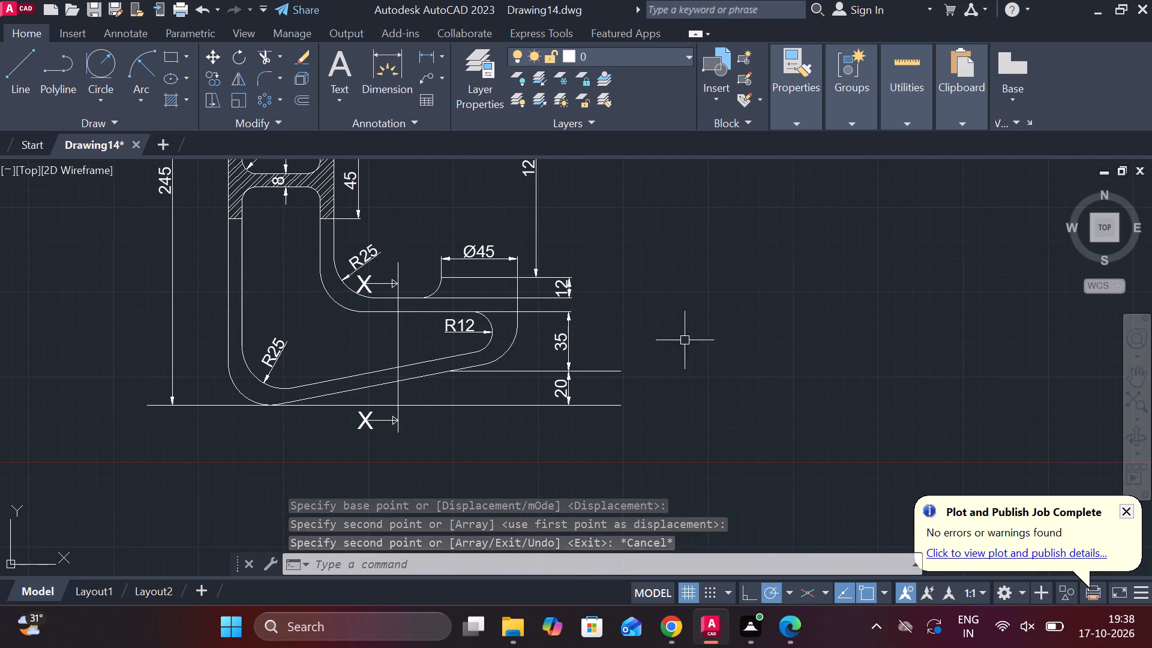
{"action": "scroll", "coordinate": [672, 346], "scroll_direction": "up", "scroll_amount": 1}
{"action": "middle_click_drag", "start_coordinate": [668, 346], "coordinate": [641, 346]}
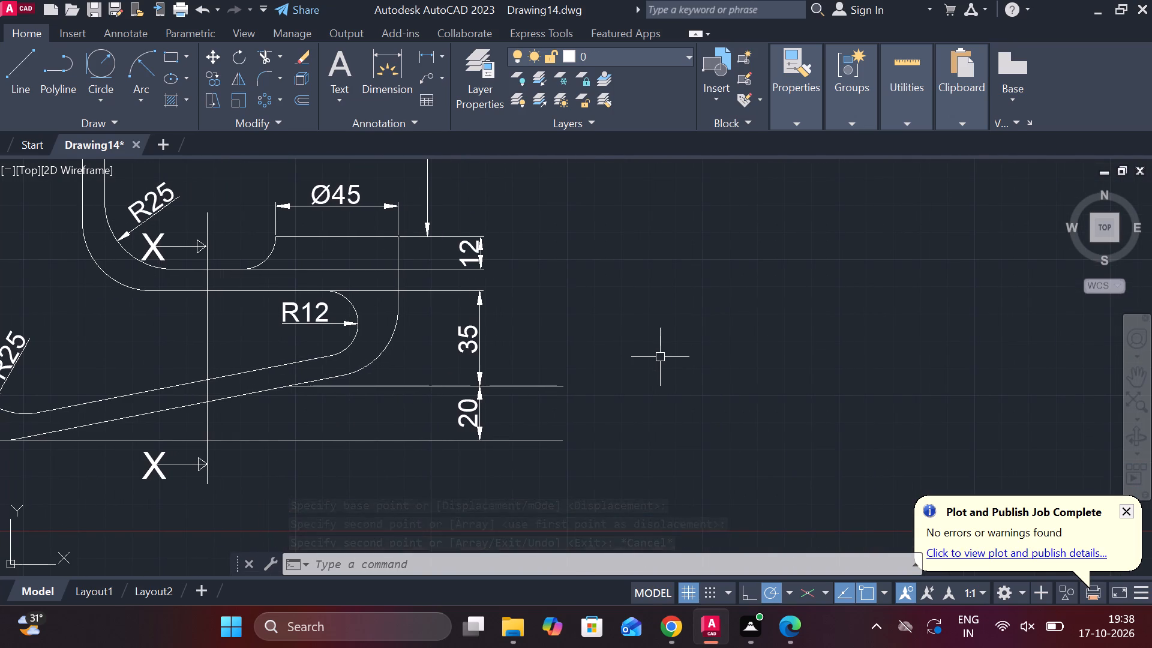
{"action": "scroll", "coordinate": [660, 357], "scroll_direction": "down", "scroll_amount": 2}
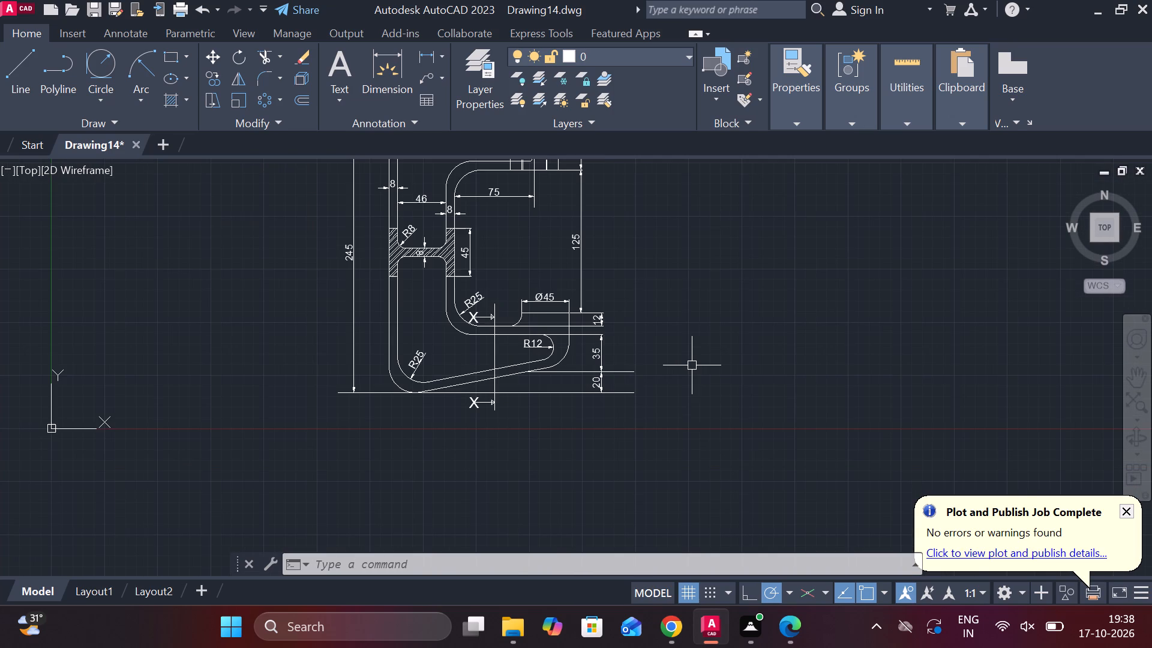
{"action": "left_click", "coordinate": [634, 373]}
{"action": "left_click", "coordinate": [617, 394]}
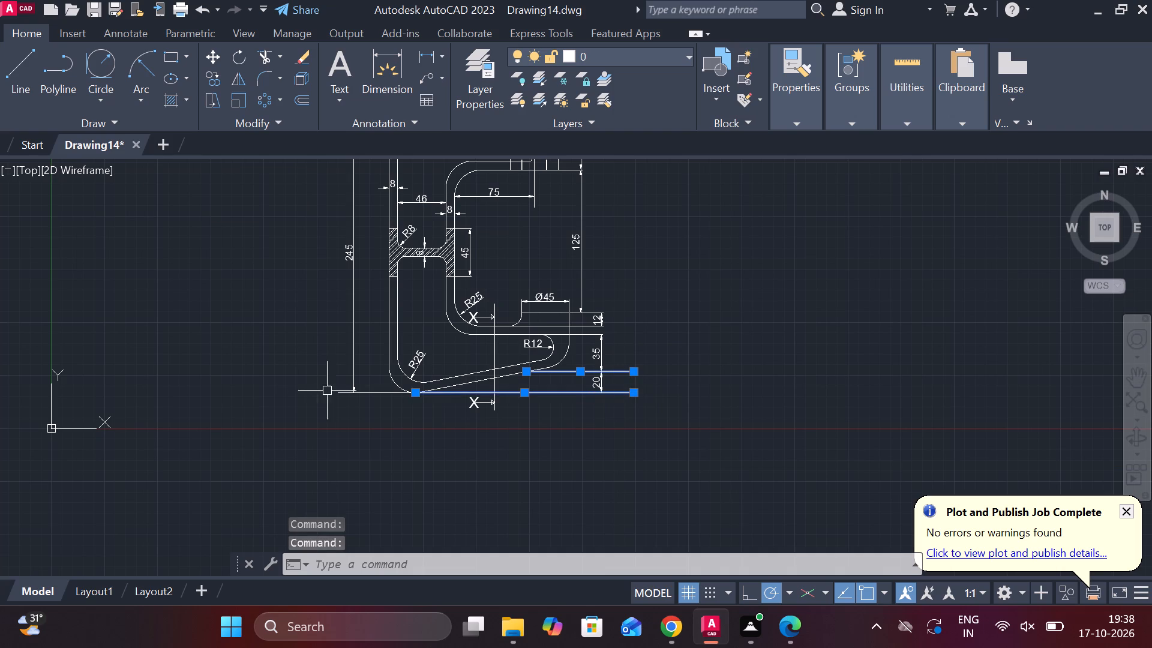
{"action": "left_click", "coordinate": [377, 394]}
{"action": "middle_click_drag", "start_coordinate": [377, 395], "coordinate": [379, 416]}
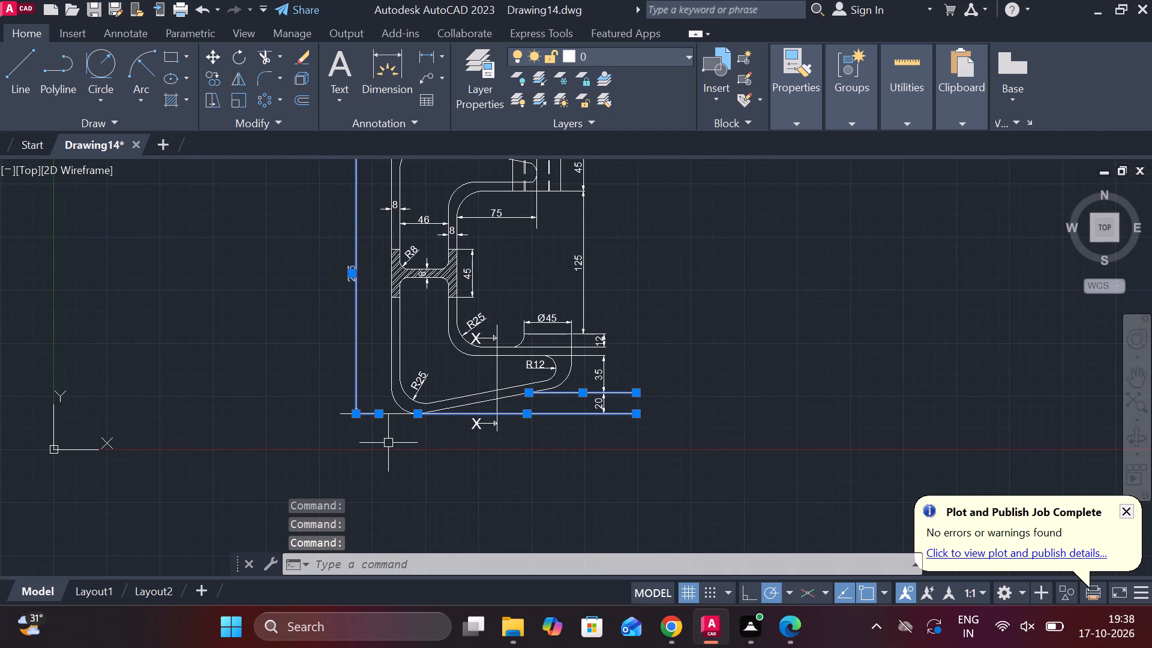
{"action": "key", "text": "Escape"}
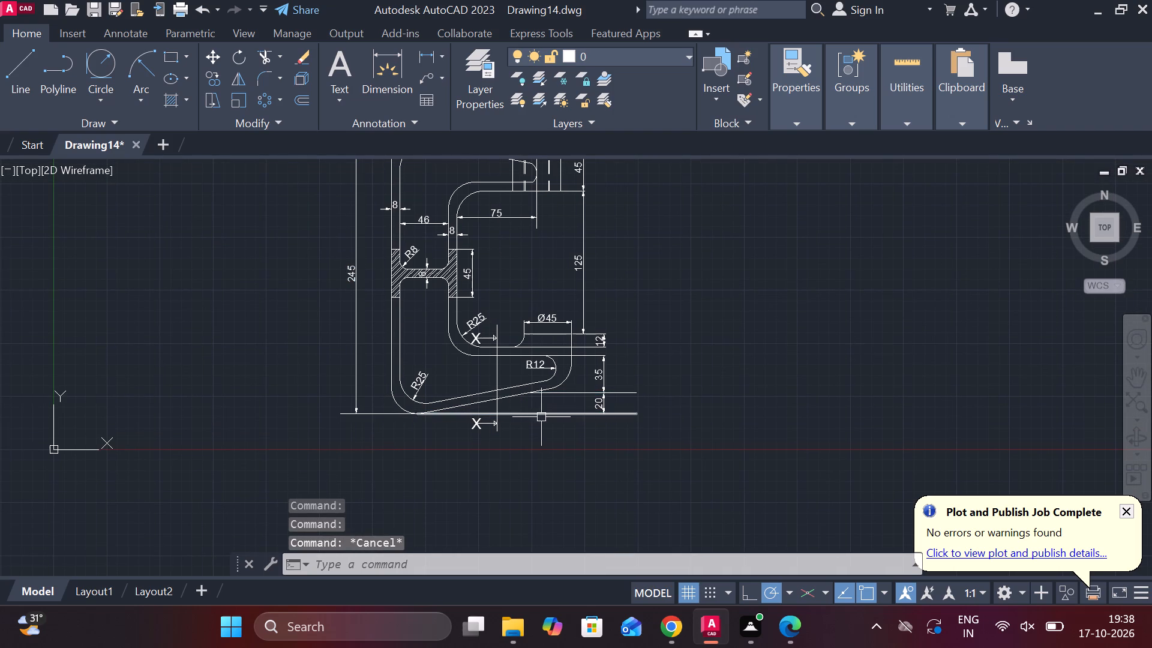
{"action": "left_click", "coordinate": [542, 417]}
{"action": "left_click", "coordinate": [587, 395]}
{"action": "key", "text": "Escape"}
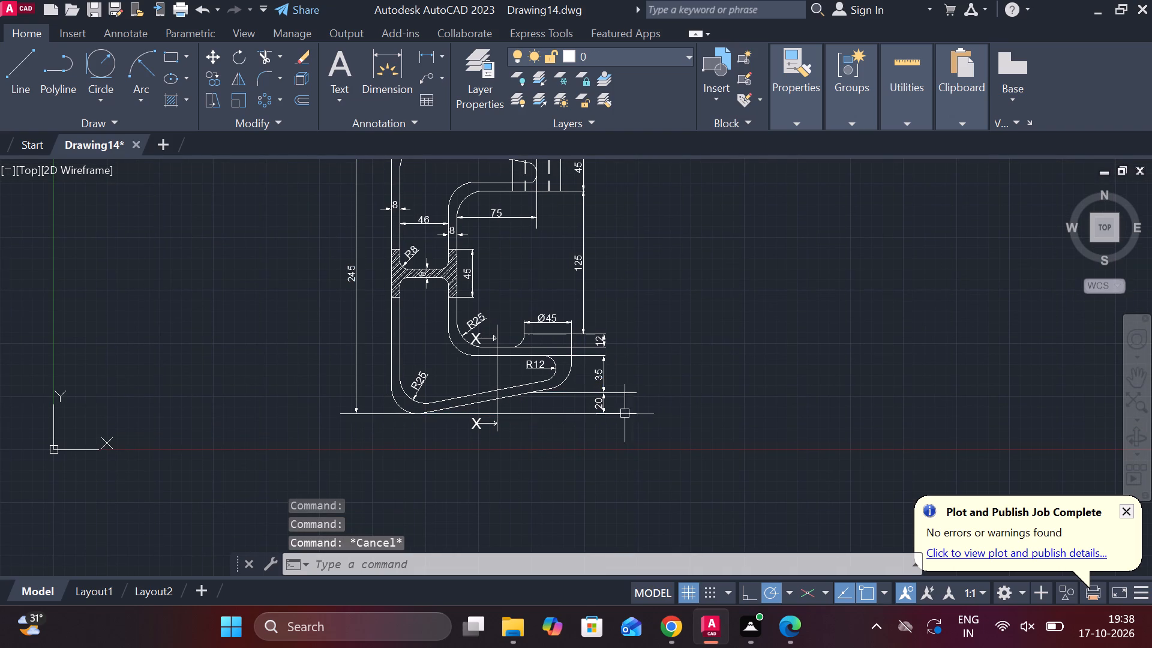
Set the linetype of the two horizontal reference lines at the 20 dimension below the lower arm to DASHED.
{"action": "left_click", "coordinate": [633, 396]}
{"action": "left_click", "coordinate": [638, 416]}
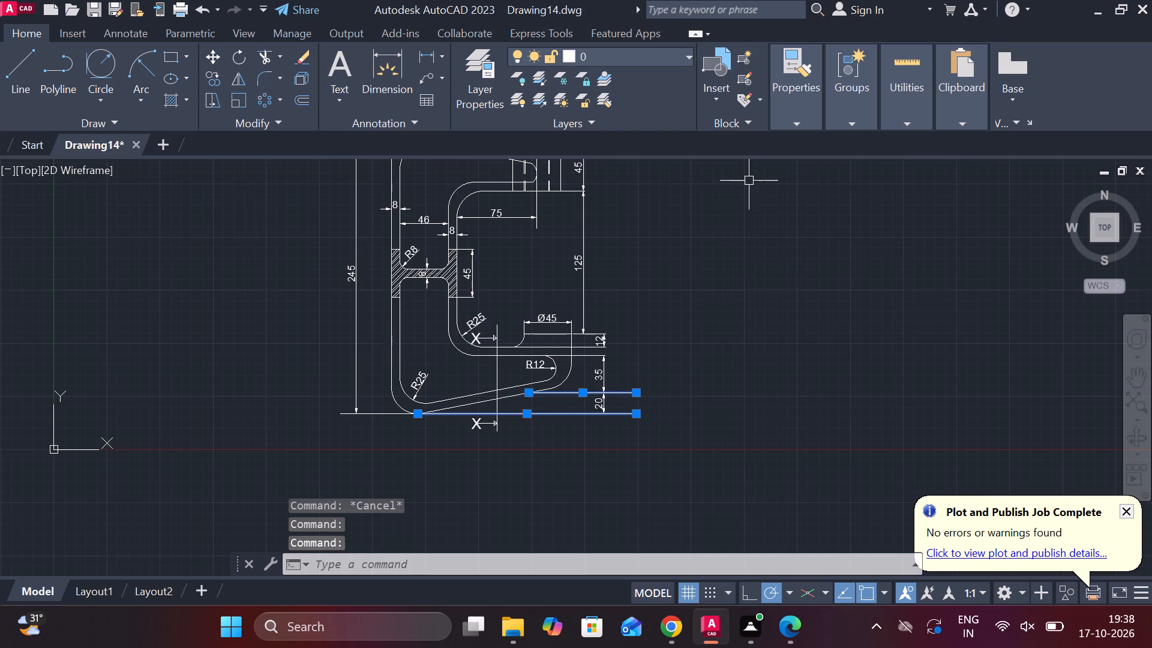
{"action": "left_click", "coordinate": [784, 130]}
{"action": "left_click", "coordinate": [976, 186]}
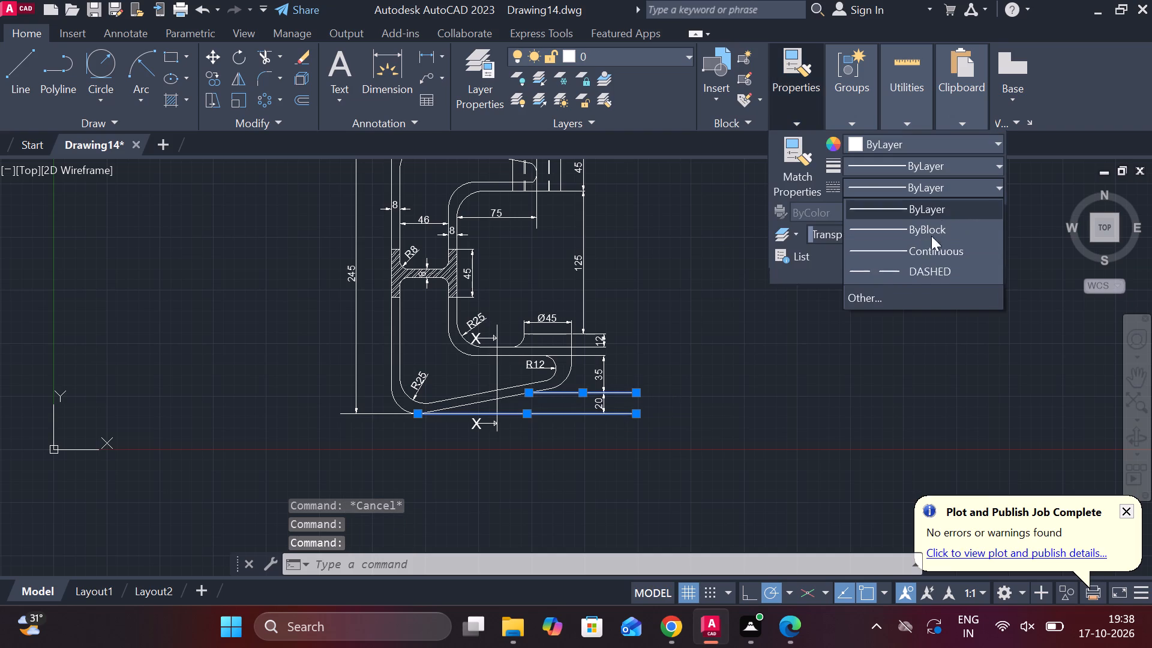
{"action": "left_click", "coordinate": [906, 269]}
{"action": "key", "text": "Escape"}
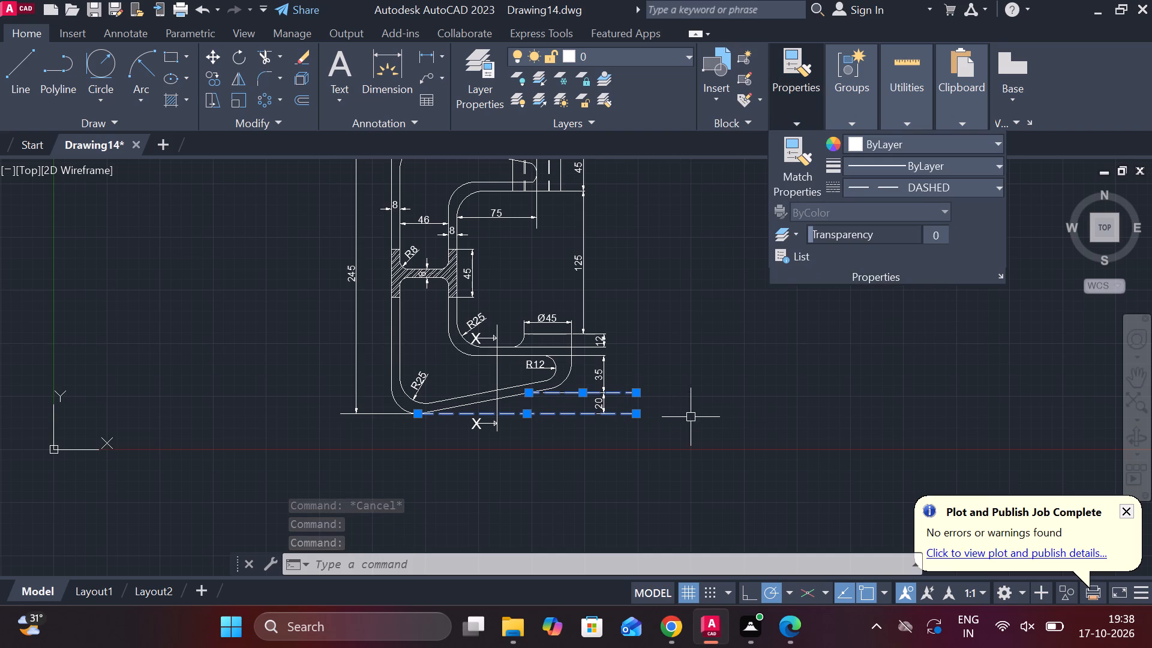
{"action": "key", "text": "Escape"}
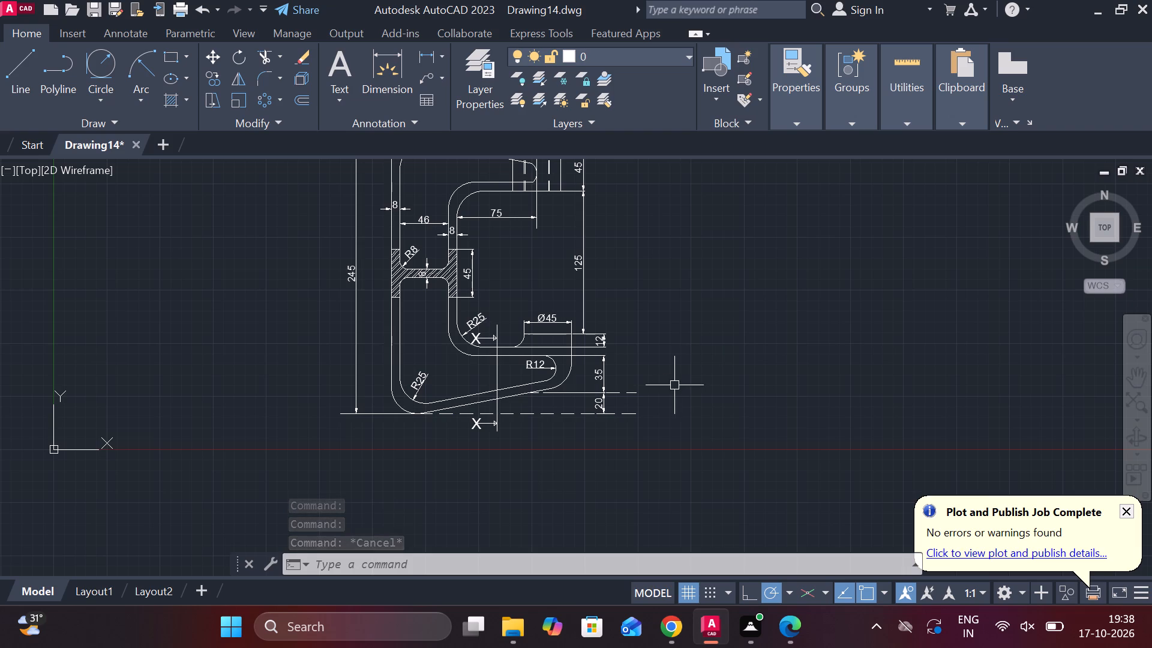
Draw a closed 50 by 8 rectangle with lines beside the lower arm, as the upper flange of the X-X section.
{"action": "middle_click_drag", "start_coordinate": [664, 385], "coordinate": [614, 368]}
{"action": "key", "text": "l"}
{"action": "key", "text": "Return"}
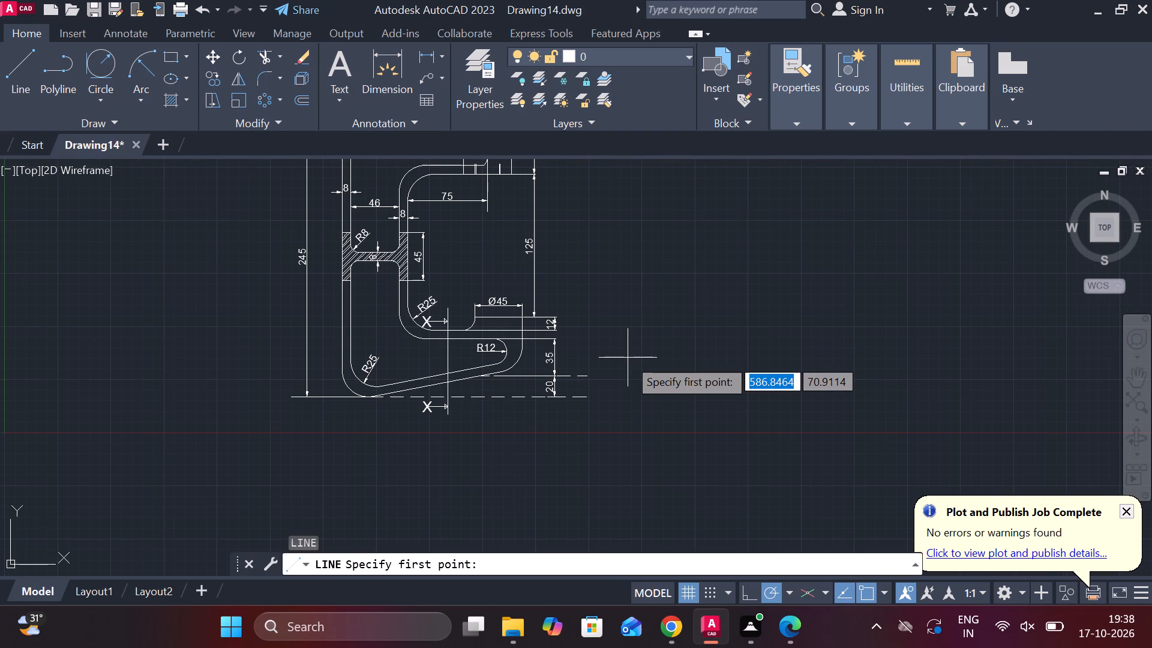
{"action": "left_click", "coordinate": [619, 335]}
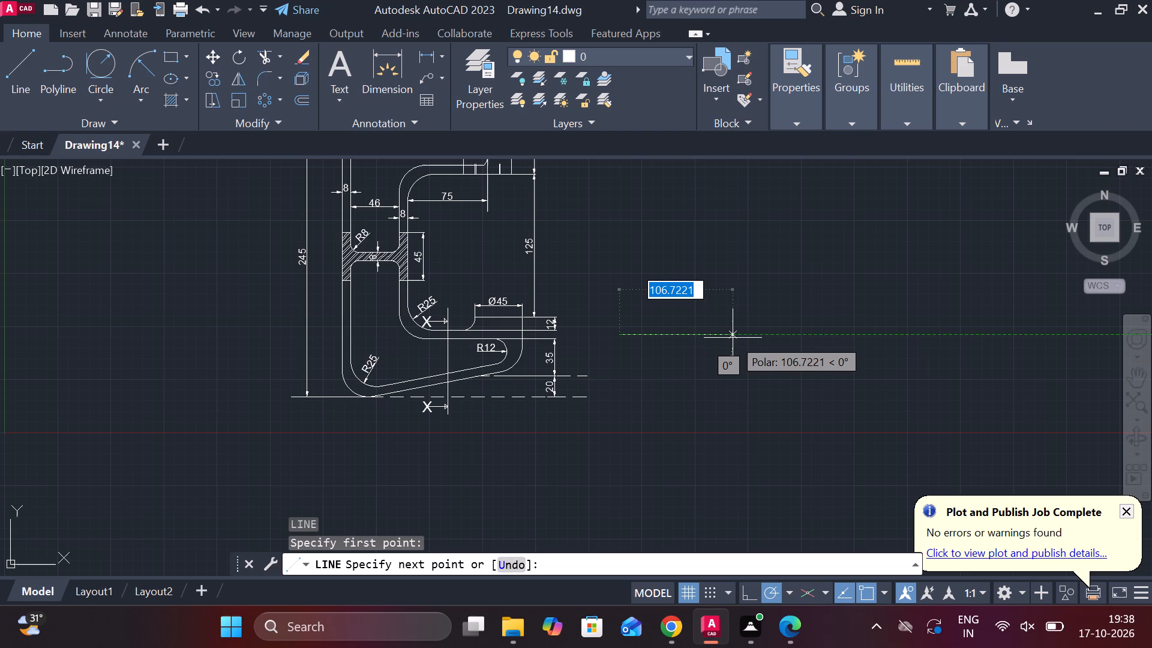
{"action": "type", "text": "50"}
{"action": "key", "text": "Return"}
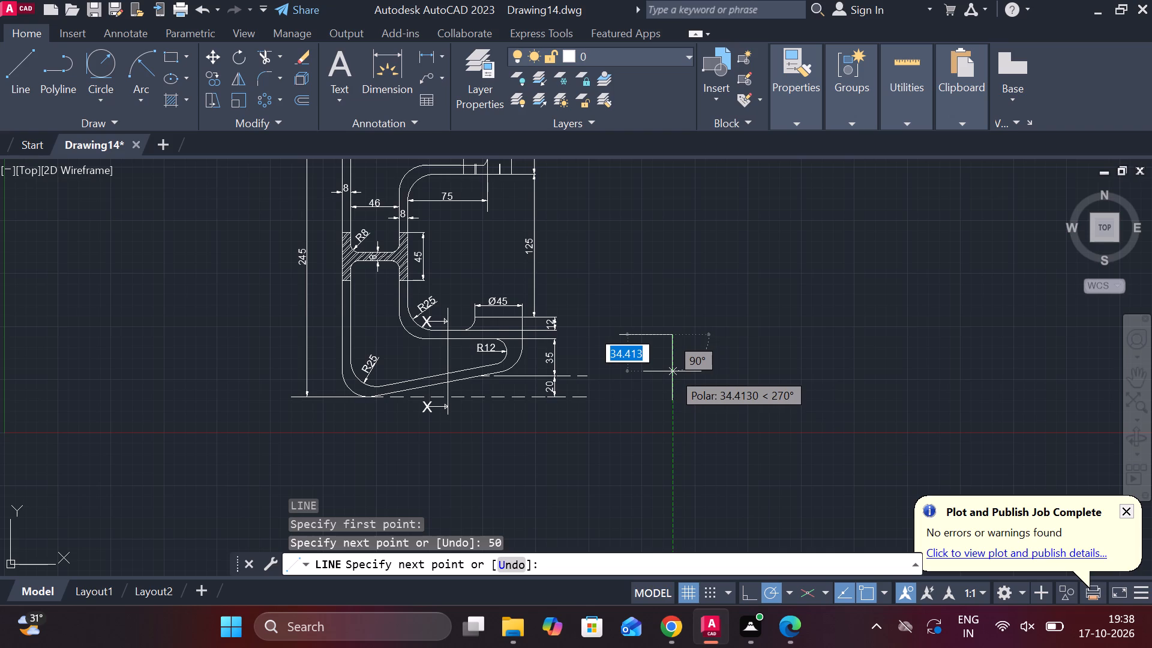
{"action": "key", "text": "8"}
{"action": "key", "text": "Return"}
{"action": "scroll", "coordinate": [616, 337], "scroll_direction": "up", "scroll_amount": 2}
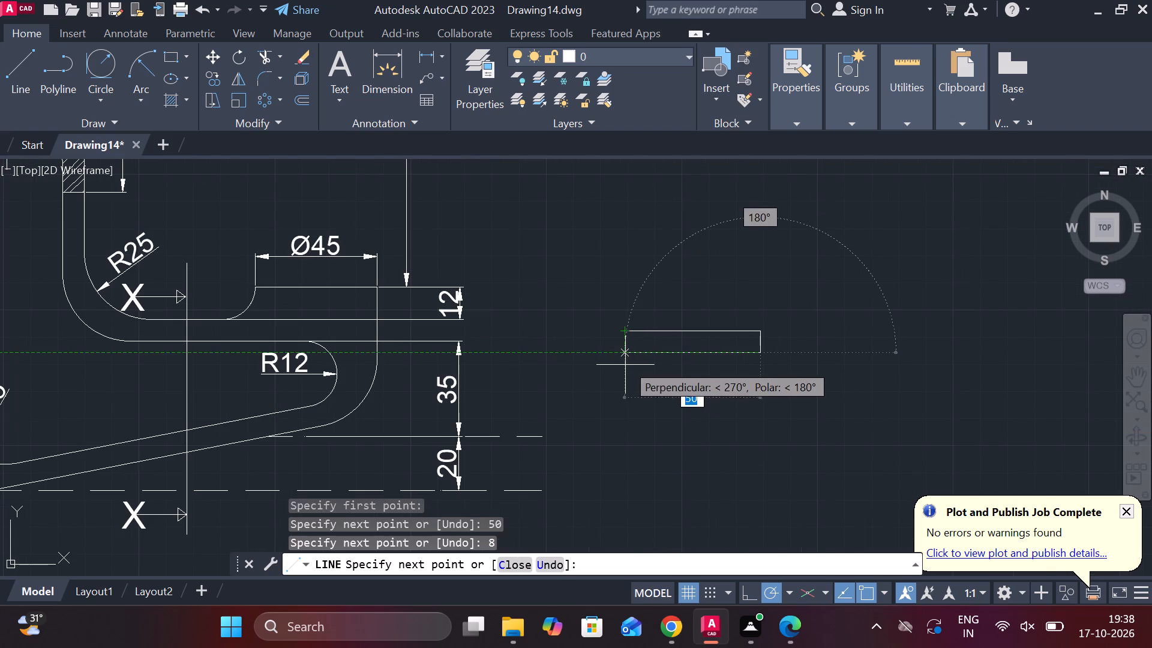
{"action": "type", "text": "50"}
{"action": "key", "text": "Return"}
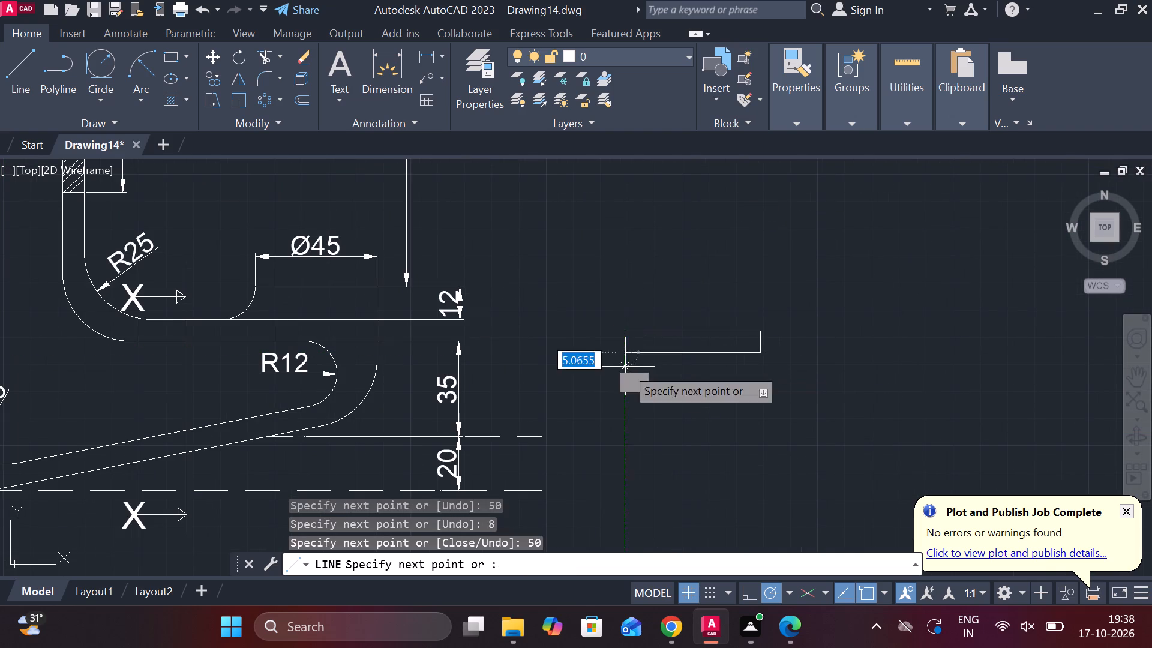
{"action": "left_click", "coordinate": [629, 332]}
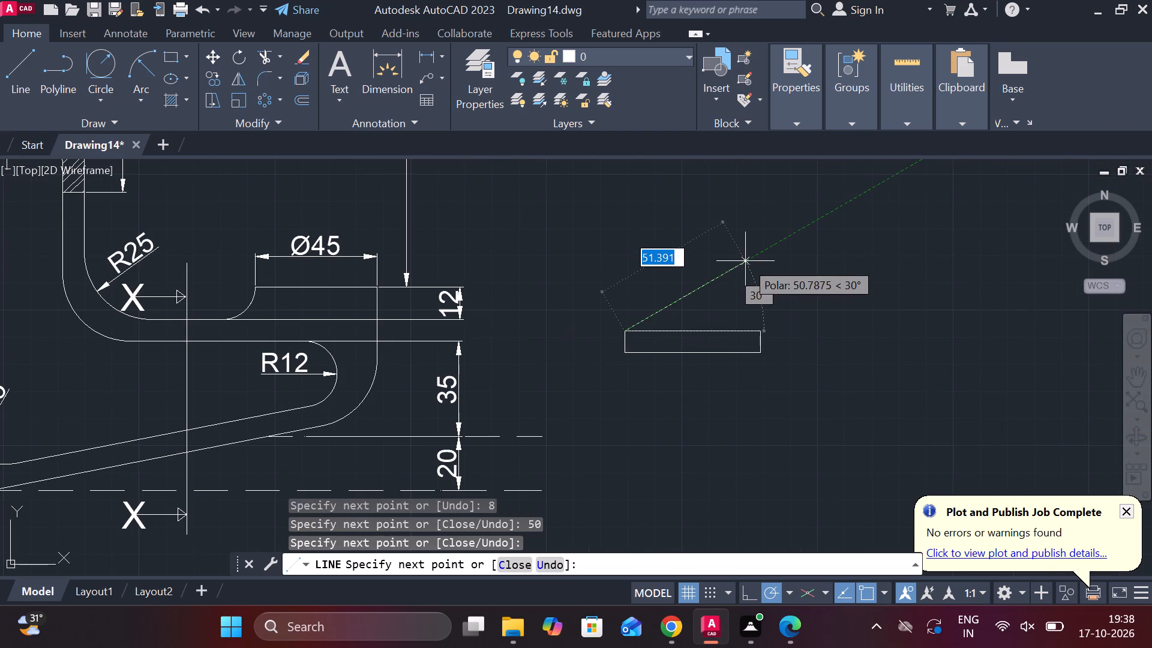
{"action": "key", "text": "Escape"}
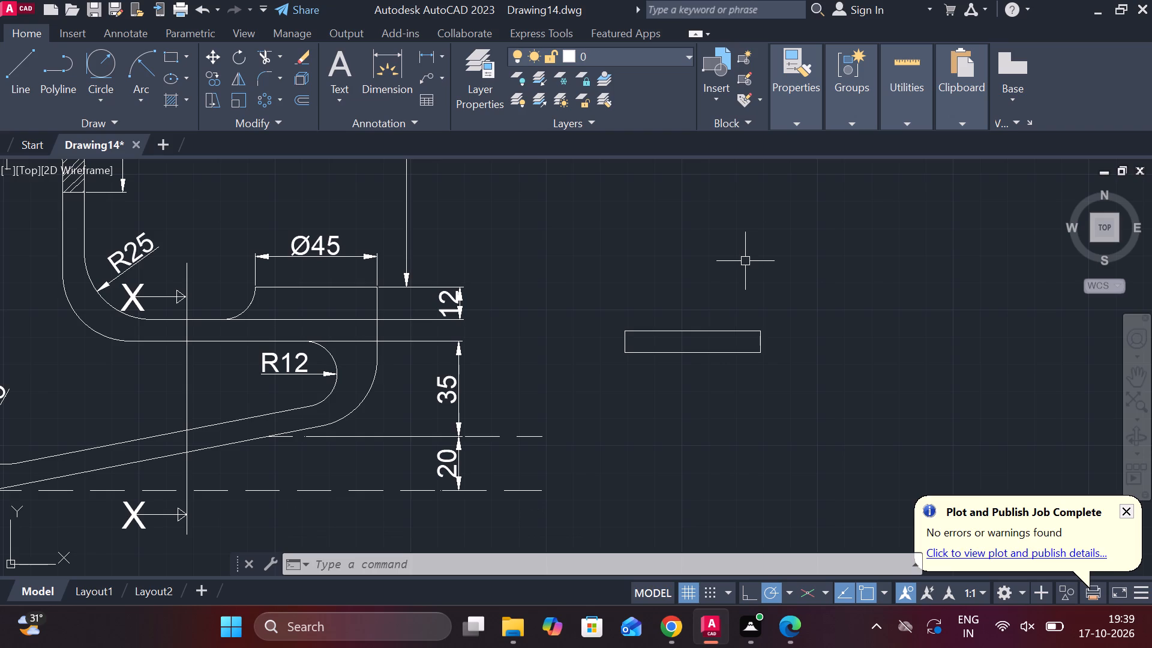
Draw a vertical web line 35 long downward from the midpoint of the flange rectangle's bottom edge.
{"action": "key", "text": "l"}
{"action": "key", "text": "Return"}
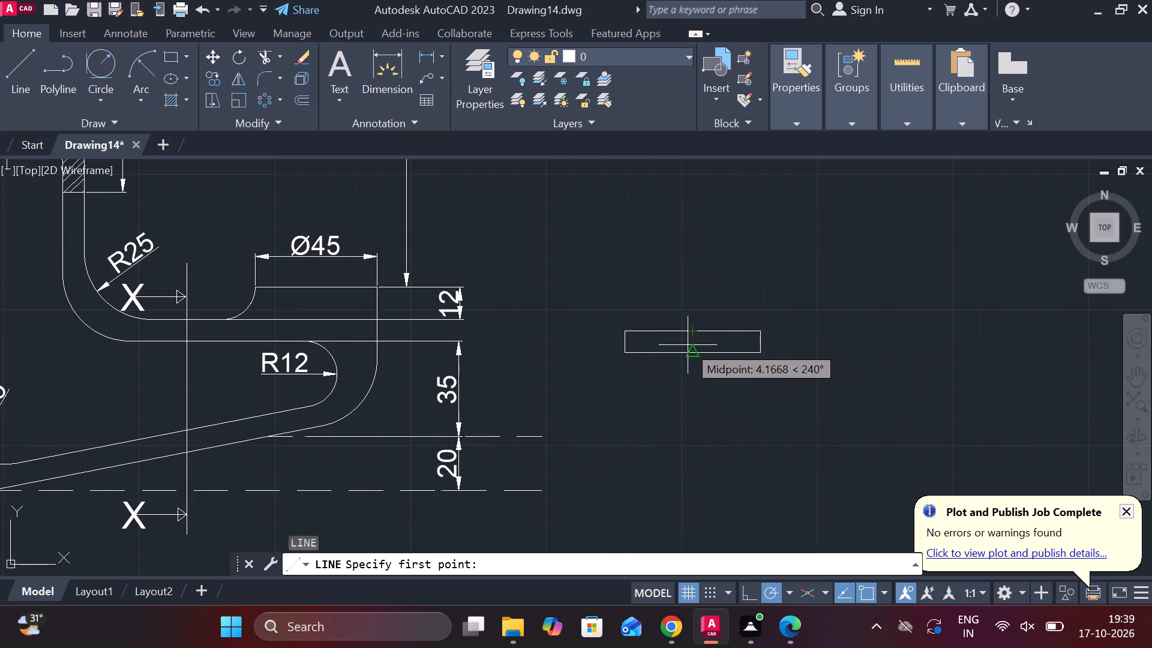
{"action": "left_click", "coordinate": [688, 352]}
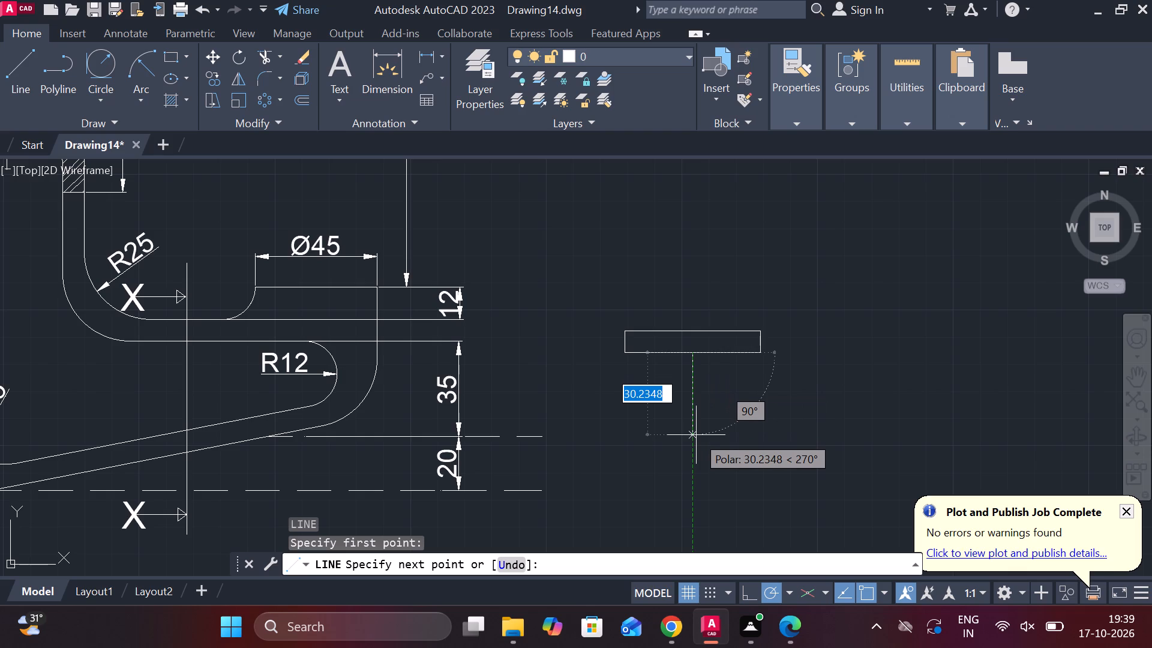
{"action": "type", "text": "35"}
{"action": "key", "text": "space"}
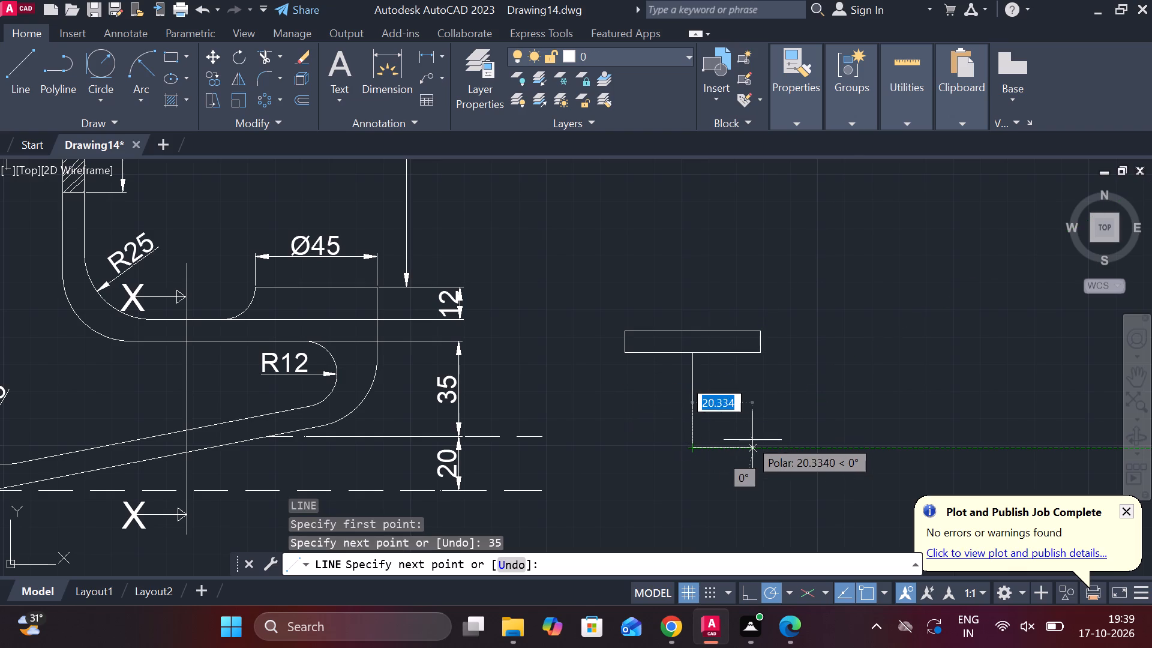
Continue from the web line's lower end with a 50 by 8 rectangle centred on it, as the lower flange.
{"action": "type", "text": "25"}
{"action": "key", "text": "space"}
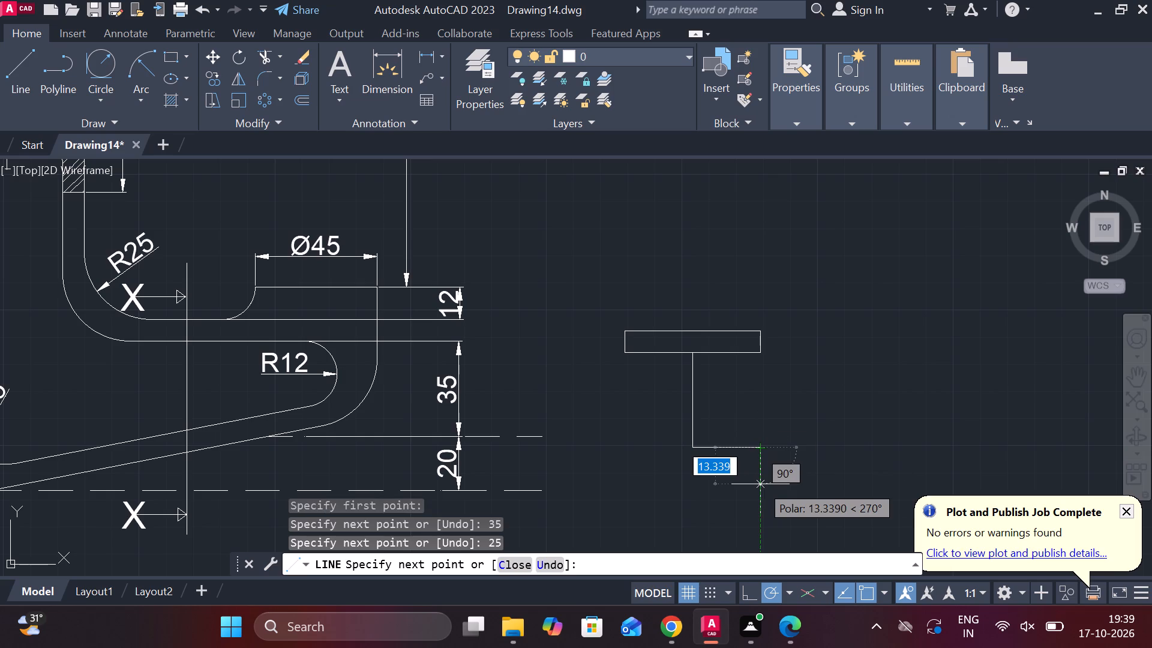
{"action": "key", "text": "8"}
{"action": "key", "text": "Return"}
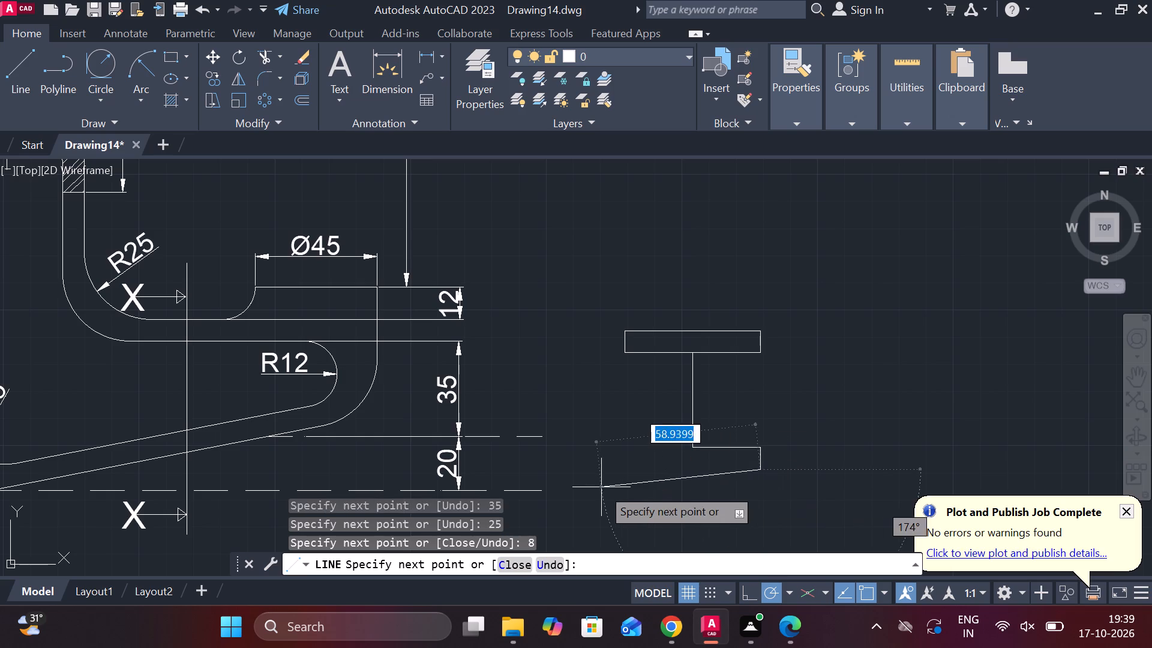
{"action": "type", "text": "50"}
{"action": "key", "text": "Return"}
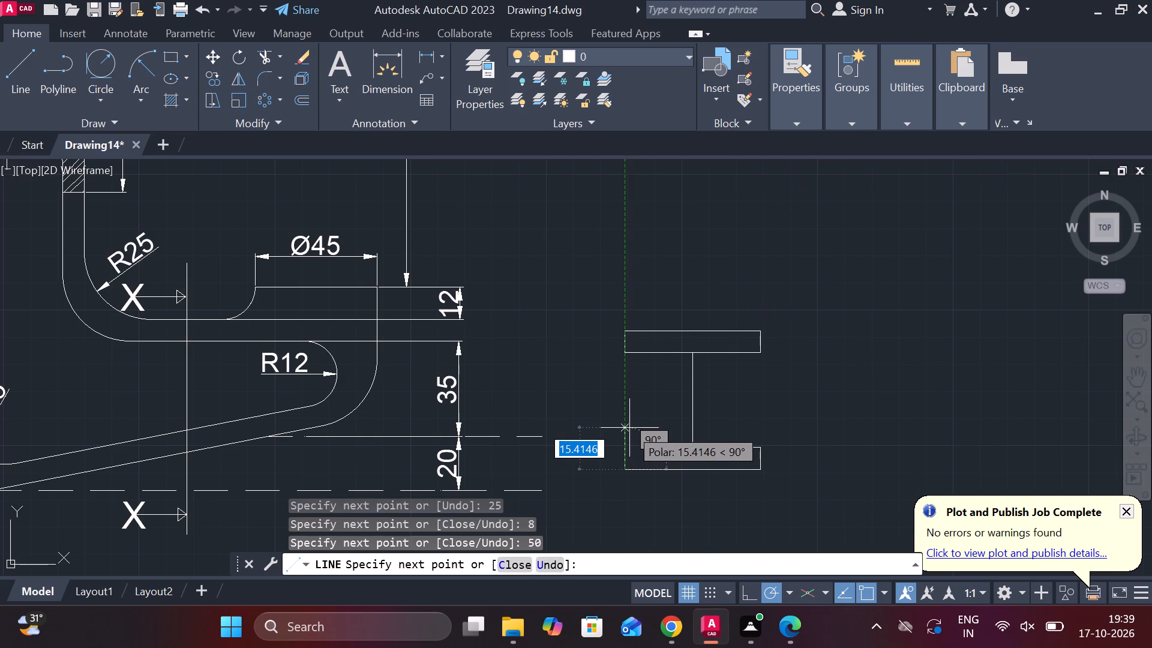
{"action": "key", "text": "8"}
{"action": "key", "text": "Return"}
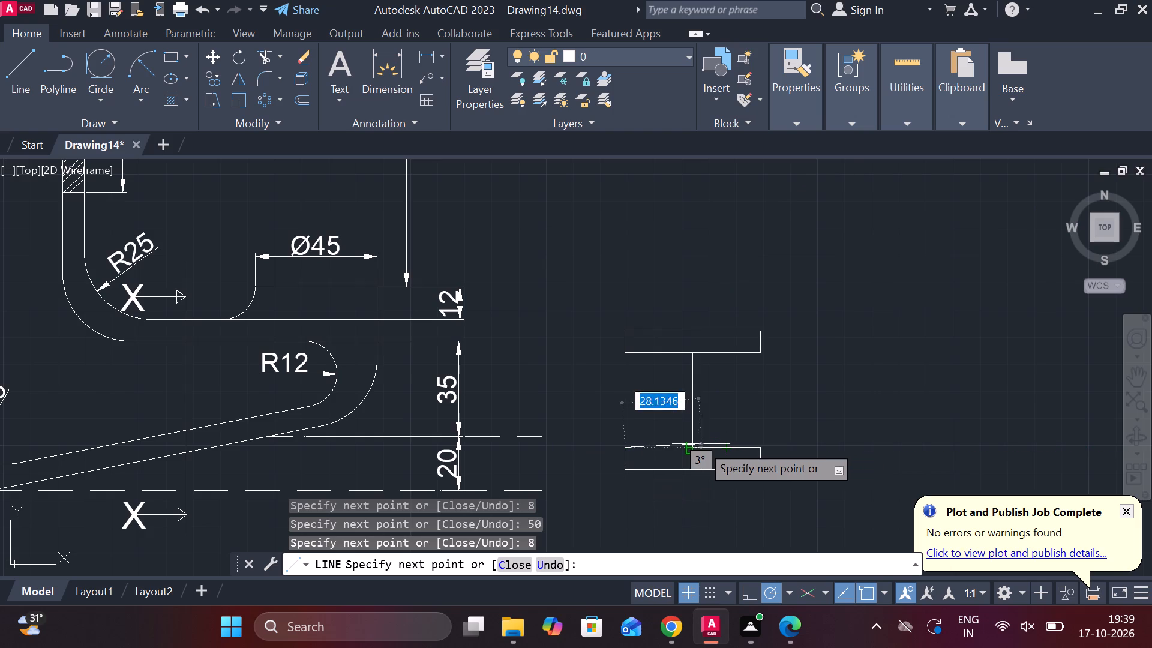
{"action": "left_click", "coordinate": [691, 445]}
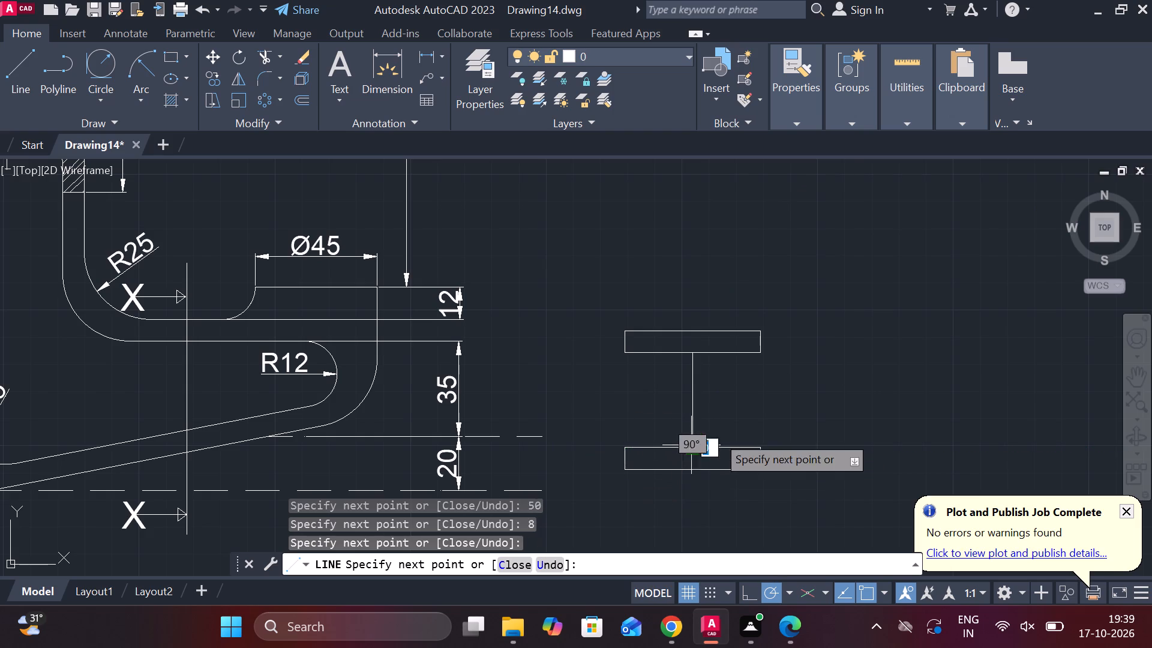
{"action": "key", "text": "Escape"}
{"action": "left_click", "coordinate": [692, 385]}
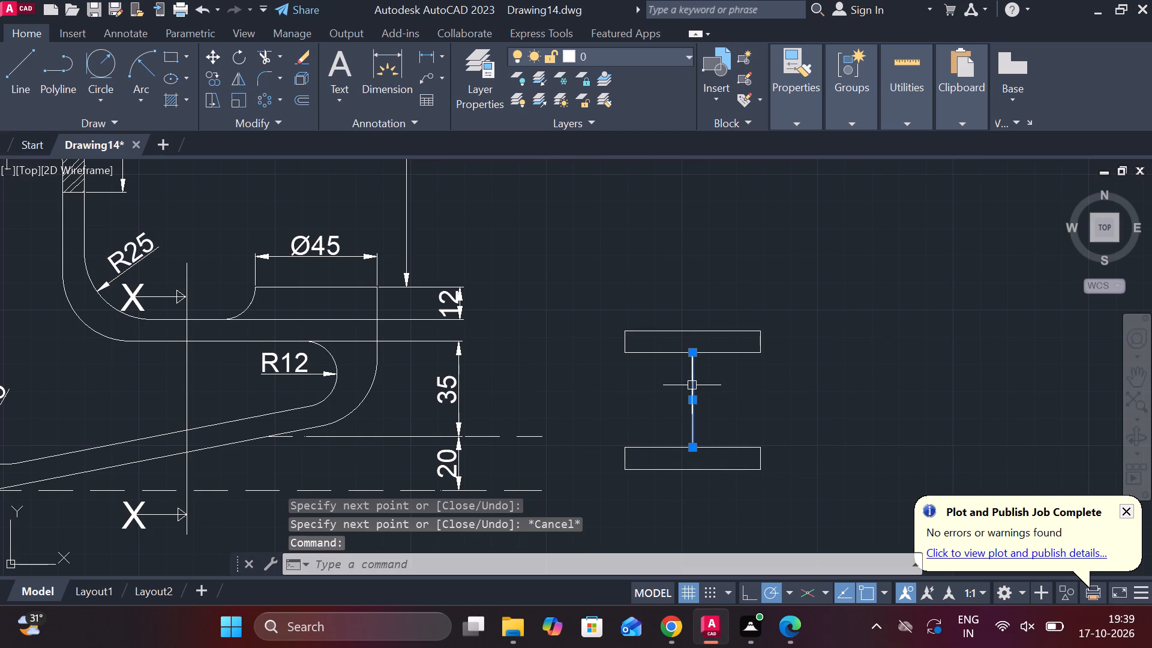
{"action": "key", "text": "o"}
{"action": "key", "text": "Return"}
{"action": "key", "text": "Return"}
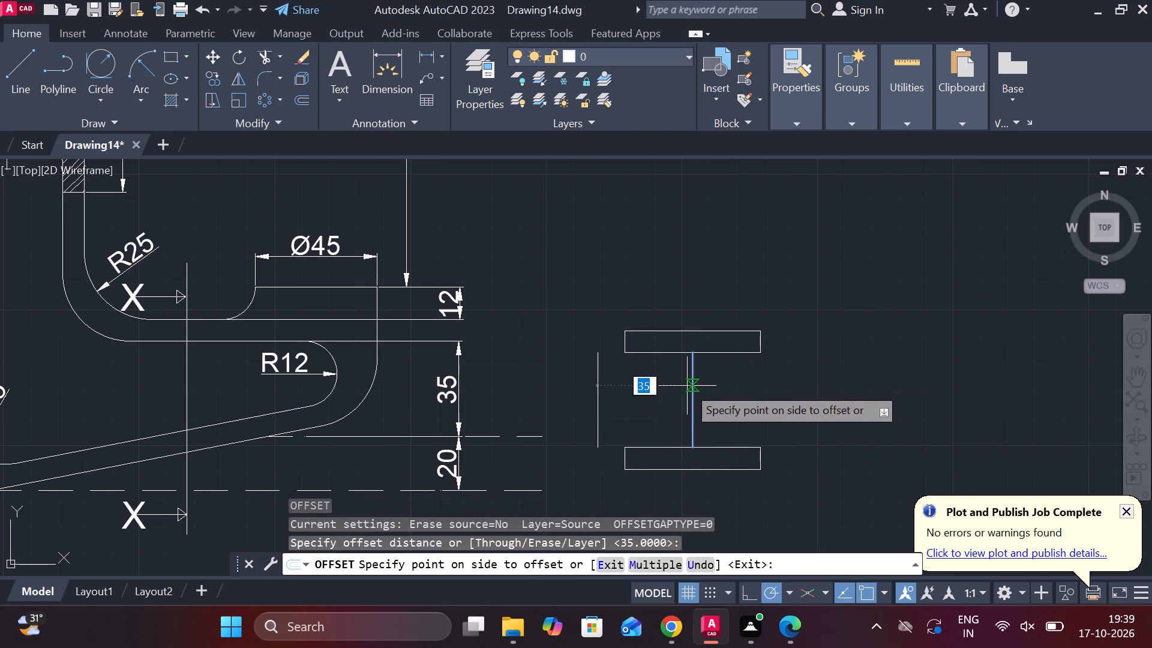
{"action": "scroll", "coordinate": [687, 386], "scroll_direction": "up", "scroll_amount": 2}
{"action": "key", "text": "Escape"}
Offset the vertical web line of the X-X section by 3 to both sides.
{"action": "left_click", "coordinate": [703, 386]}
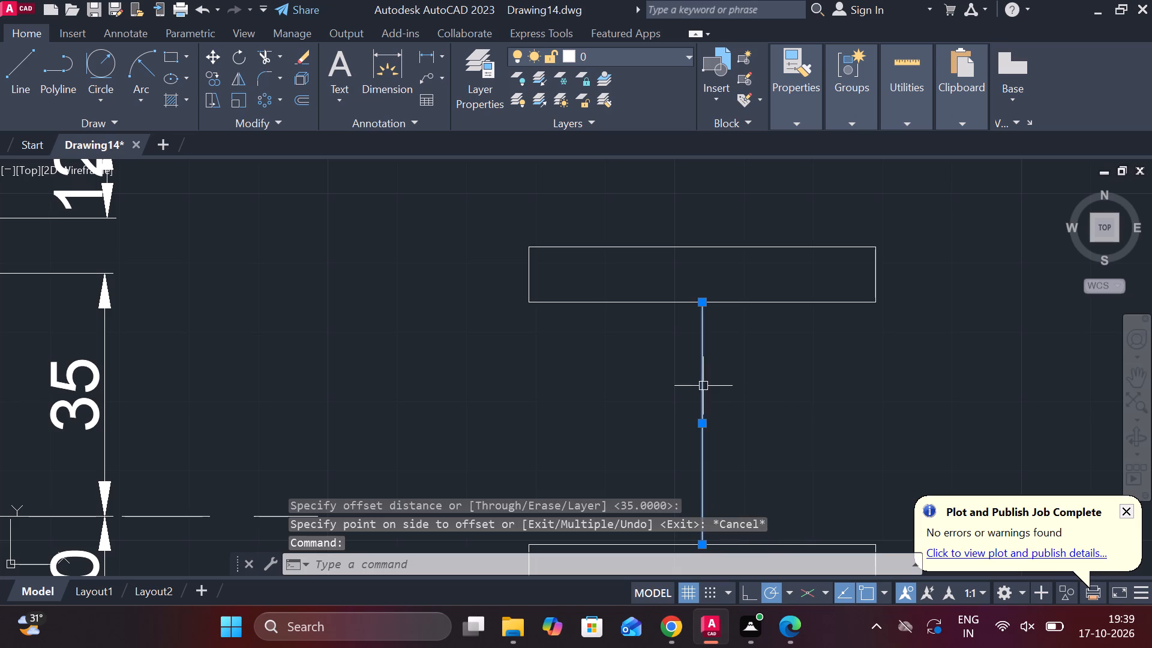
{"action": "key", "text": "o"}
{"action": "key", "text": "Return"}
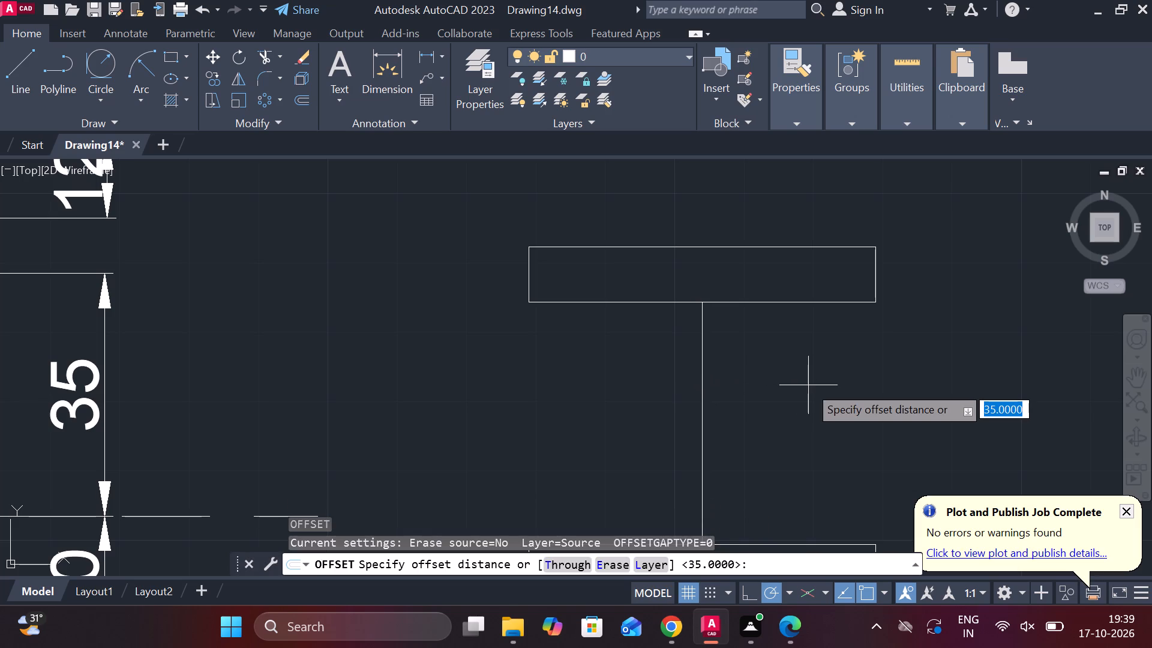
{"action": "key", "text": "3"}
{"action": "key", "text": "Return"}
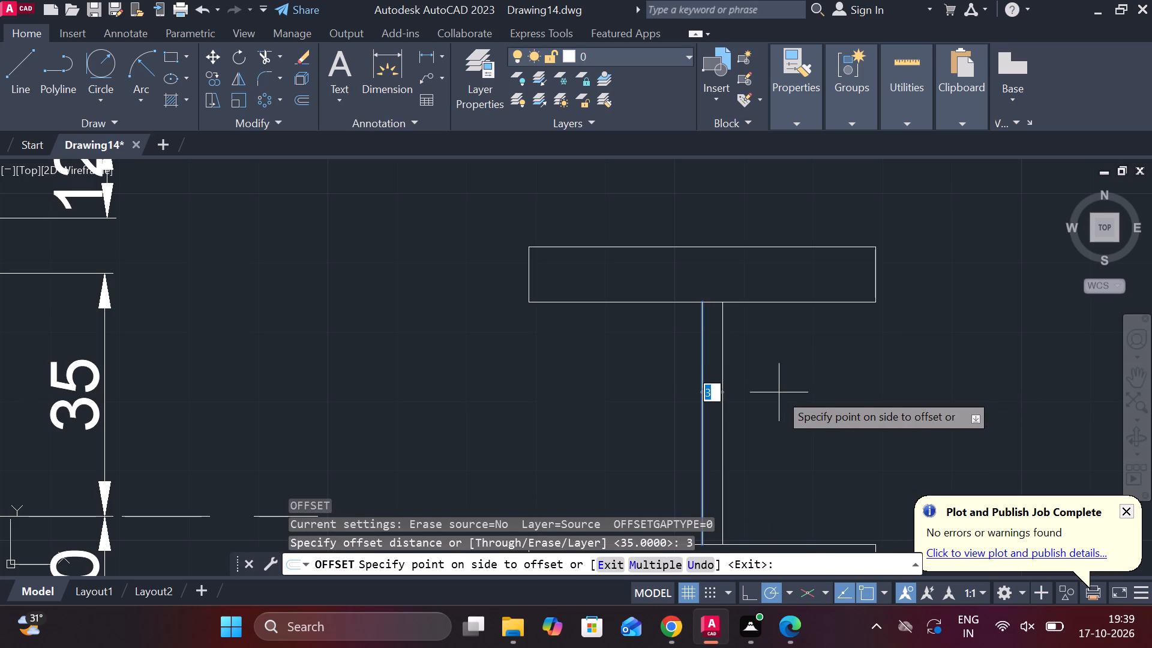
{"action": "left_click", "coordinate": [779, 392]}
{"action": "left_click", "coordinate": [705, 393]}
{"action": "left_click", "coordinate": [664, 387]}
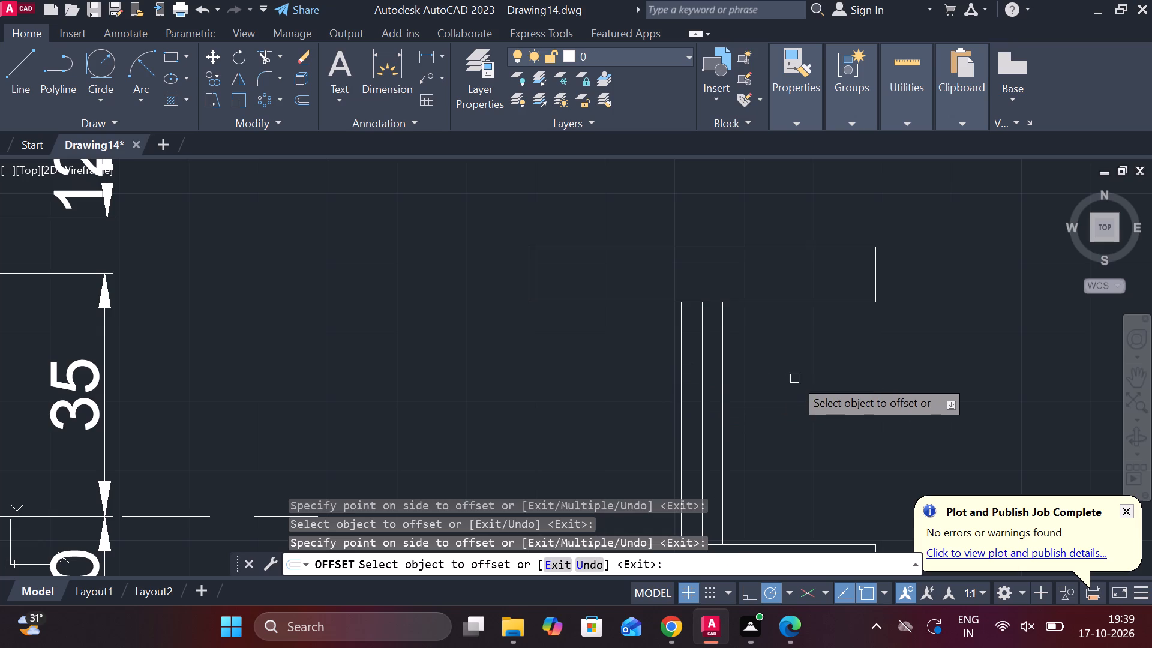
{"action": "key", "text": "Escape"}
Erase the original web centre line between the two offset lines.
{"action": "left_click", "coordinate": [698, 383]}
{"action": "type", "text": "E"}
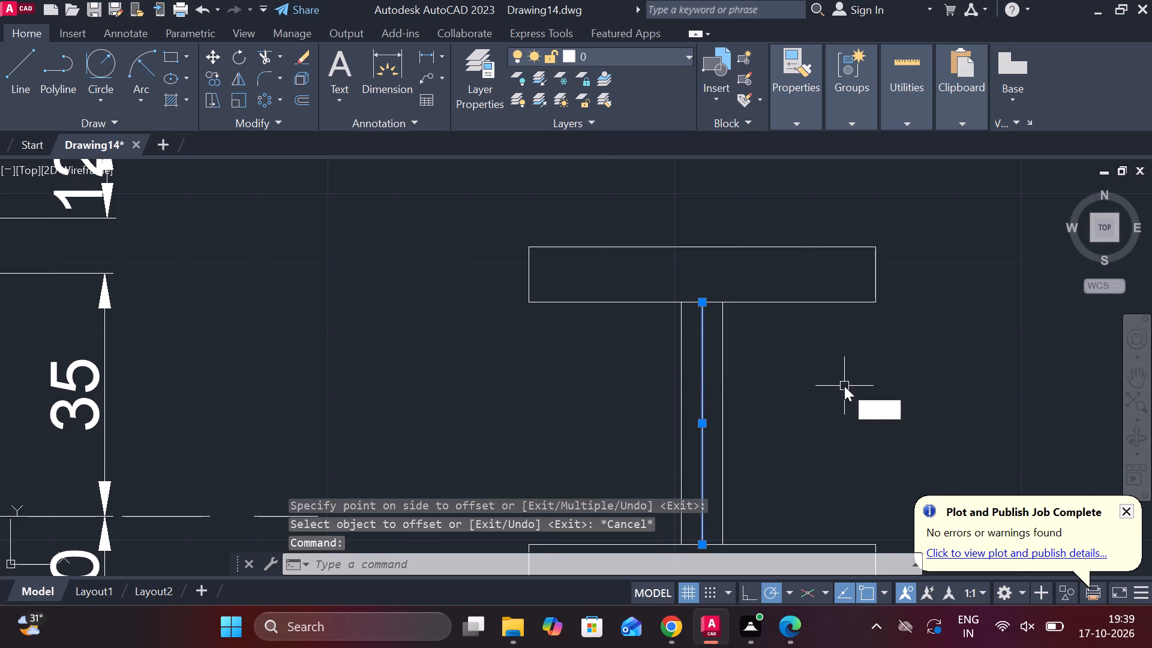
{"action": "key", "text": "space"}
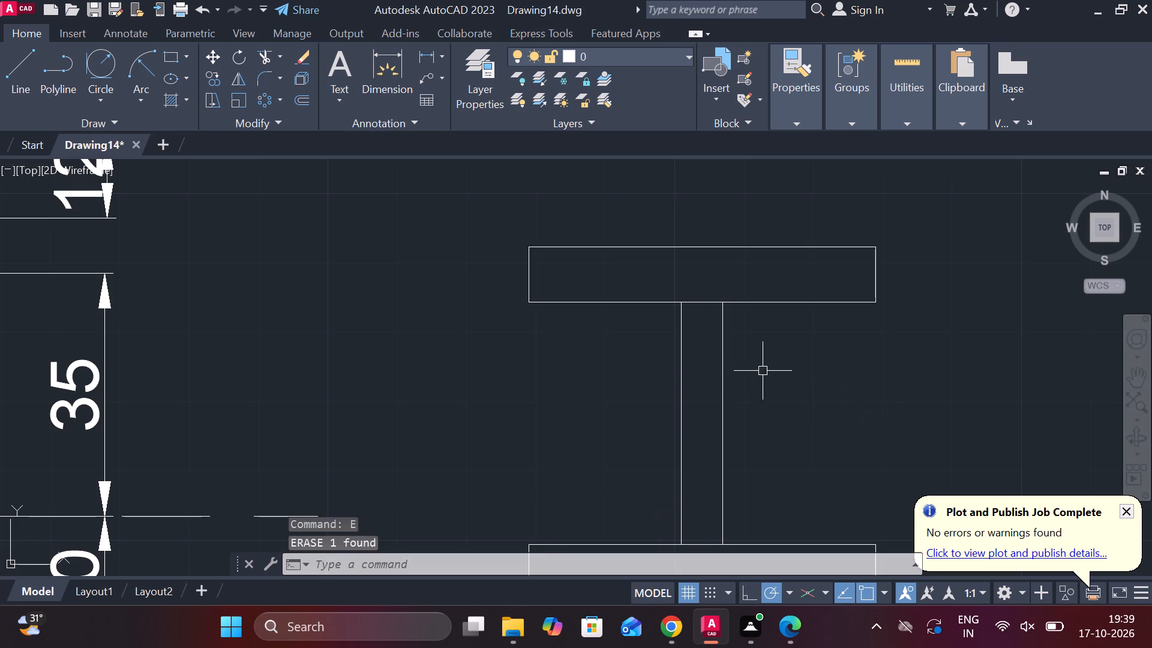
Trim the upper and lower flange edges between the two web lines to open the I-shaped outline.
{"action": "type", "text": "TR"}
{"action": "key", "text": "space"}
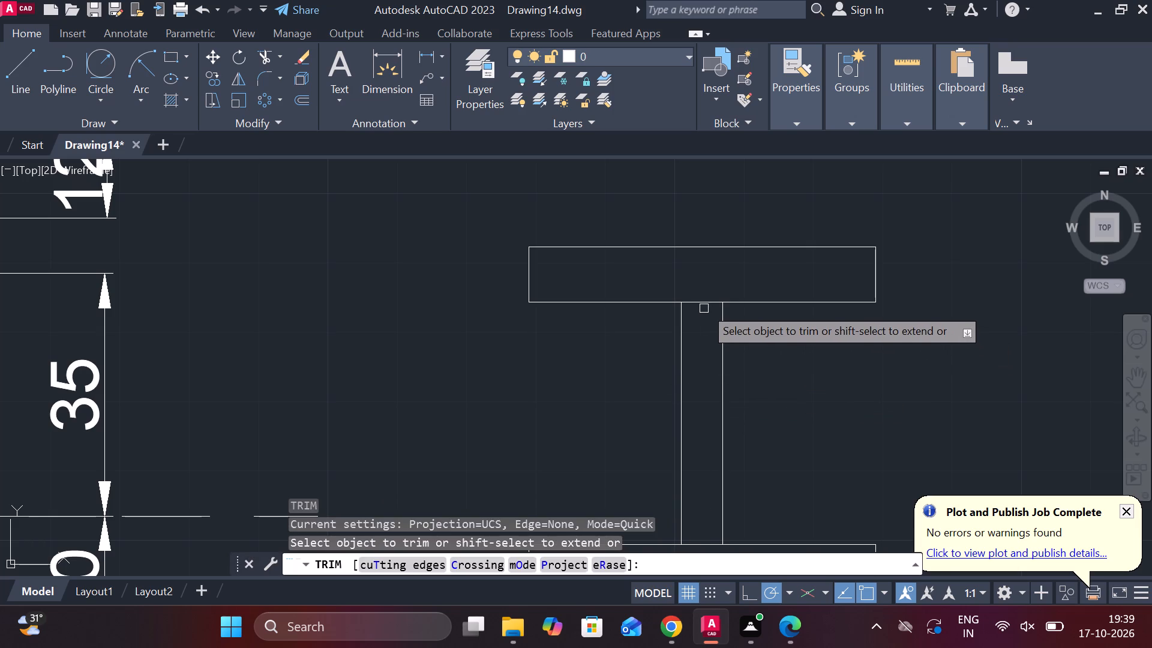
{"action": "left_click", "coordinate": [704, 306]}
{"action": "scroll", "coordinate": [711, 318], "scroll_direction": "down", "scroll_amount": 1}
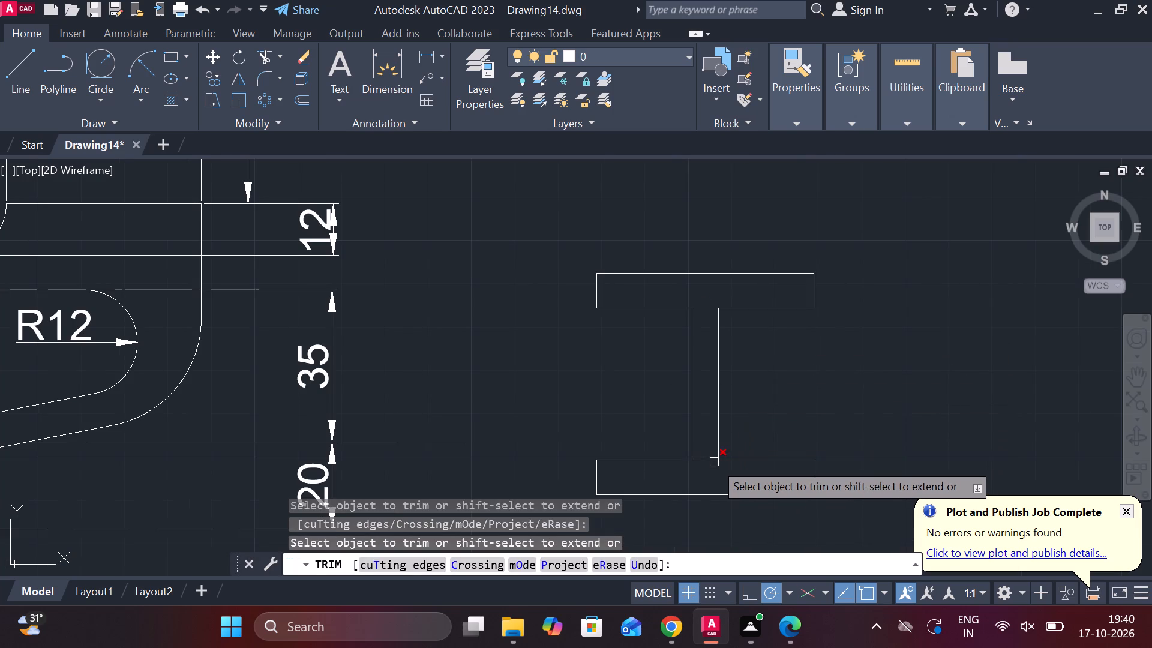
{"action": "left_click", "coordinate": [710, 460]}
{"action": "left_click", "coordinate": [707, 460]}
{"action": "scroll", "coordinate": [743, 416], "scroll_direction": "down", "scroll_amount": 1}
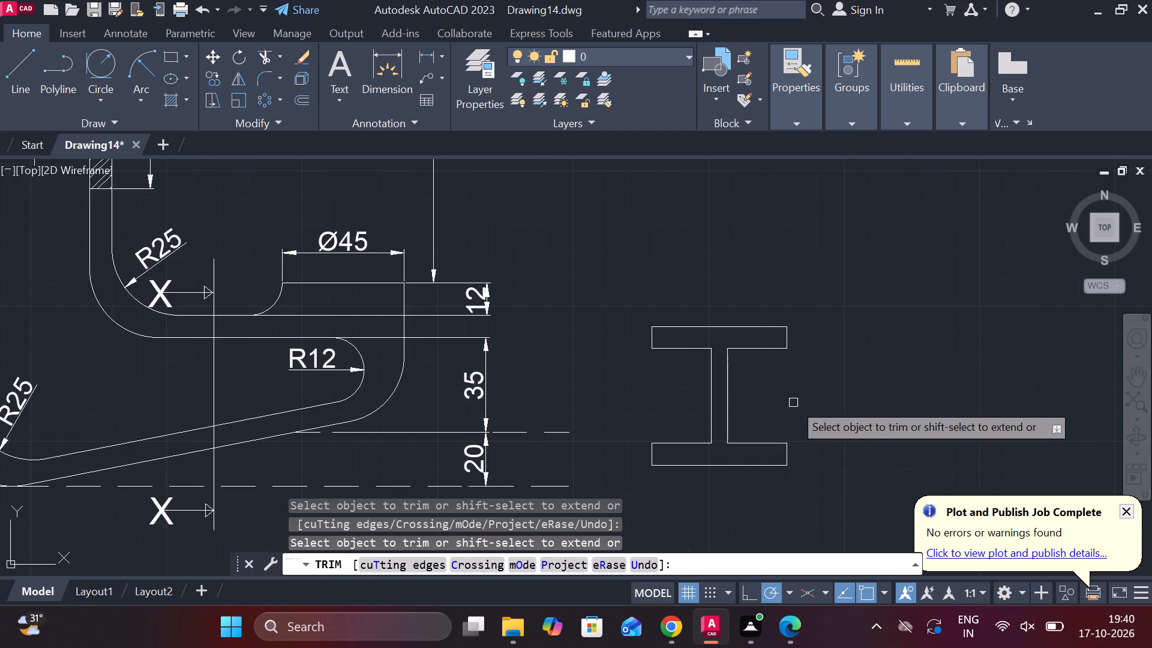
{"action": "scroll", "coordinate": [793, 403], "scroll_direction": "down", "scroll_amount": 2}
{"action": "scroll", "coordinate": [795, 403], "scroll_direction": "up", "scroll_amount": 1}
{"action": "middle_click_drag", "start_coordinate": [795, 403], "coordinate": [746, 401]}
{"action": "scroll", "coordinate": [742, 390], "scroll_direction": "up", "scroll_amount": 2}
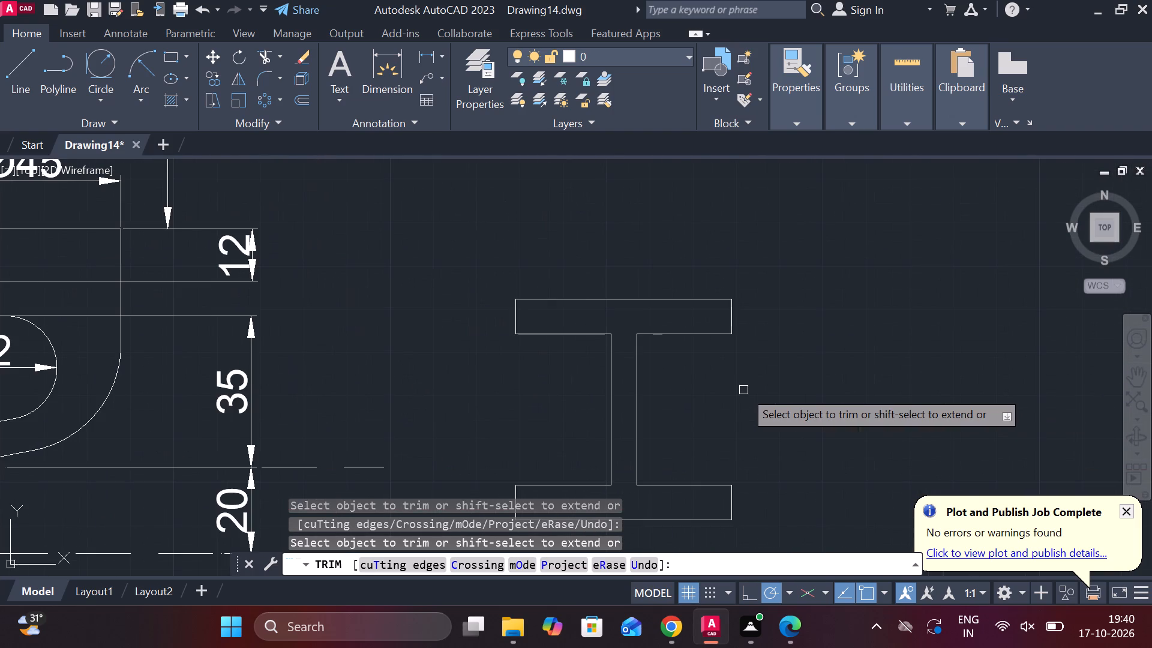
{"action": "key", "text": "Escape"}
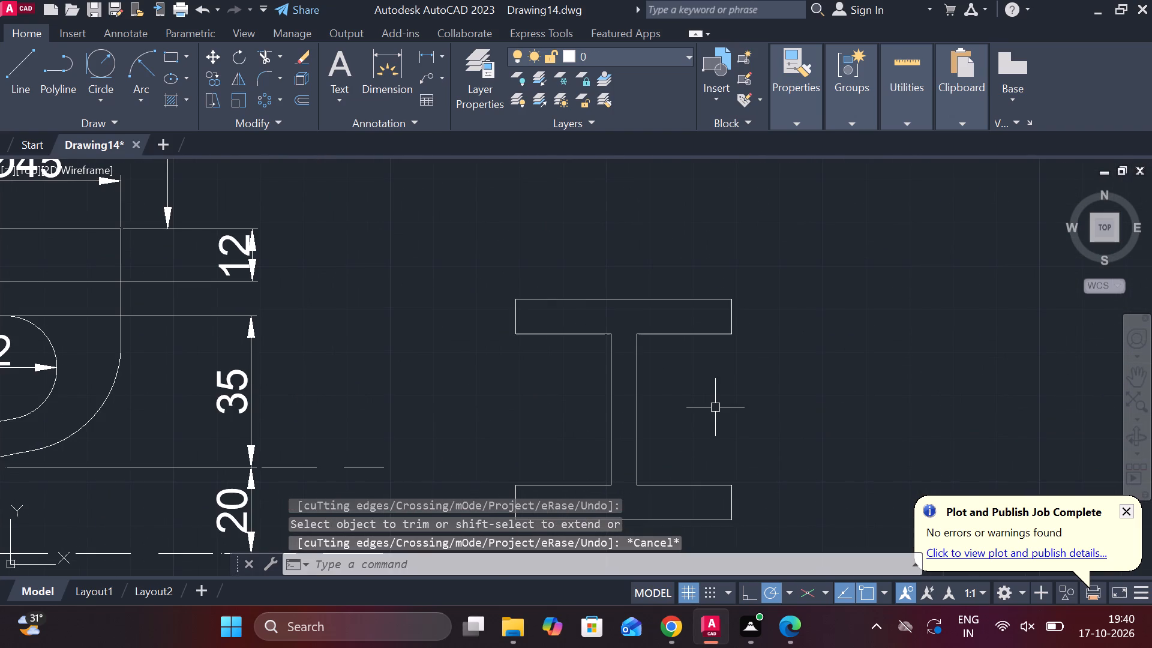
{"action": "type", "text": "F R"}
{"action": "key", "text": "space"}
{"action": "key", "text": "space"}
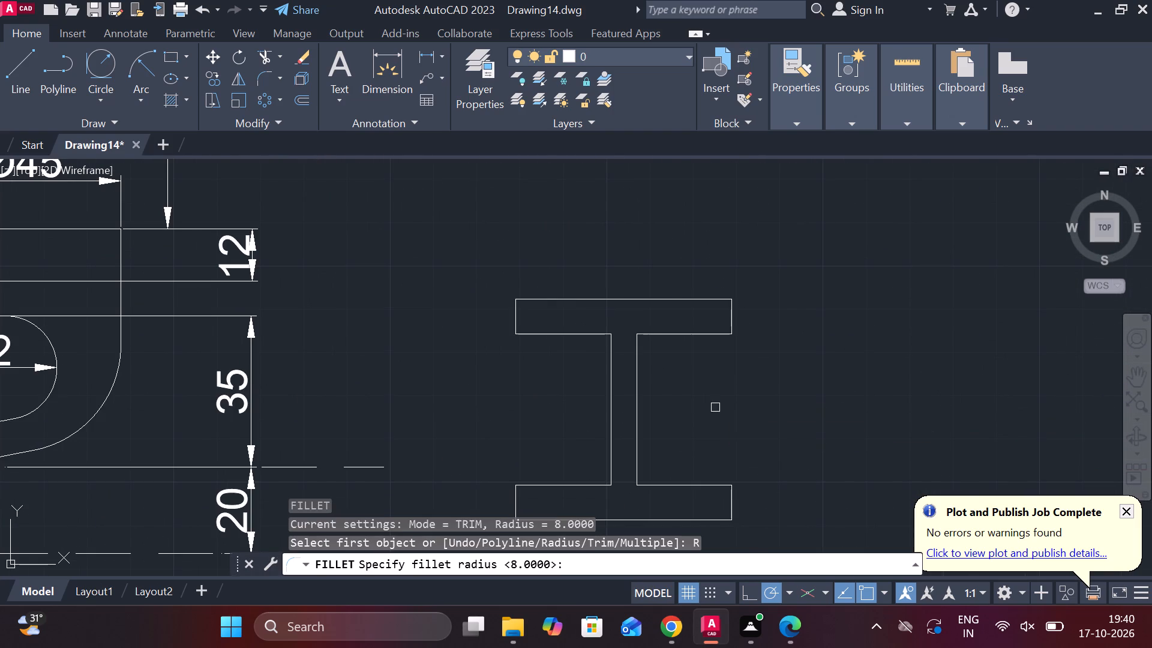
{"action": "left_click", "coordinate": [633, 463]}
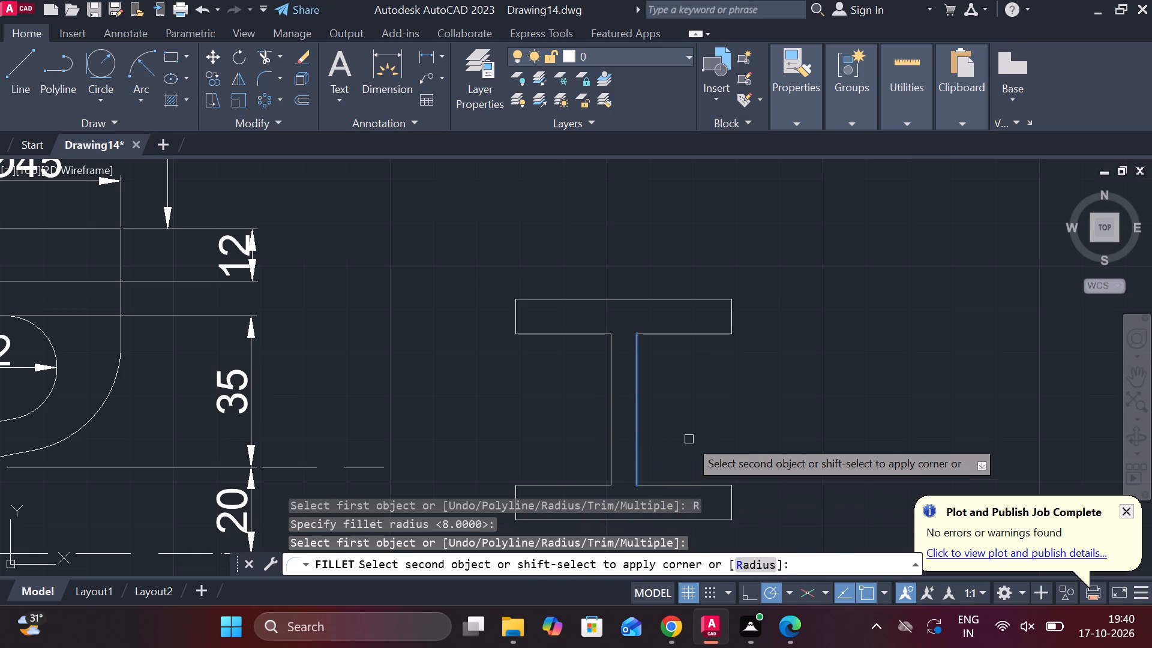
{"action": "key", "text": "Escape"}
Fillet the four corners where the web meets the flanges with a radius of 4.
{"action": "type", "text": "F R 4"}
{"action": "key", "text": "space"}
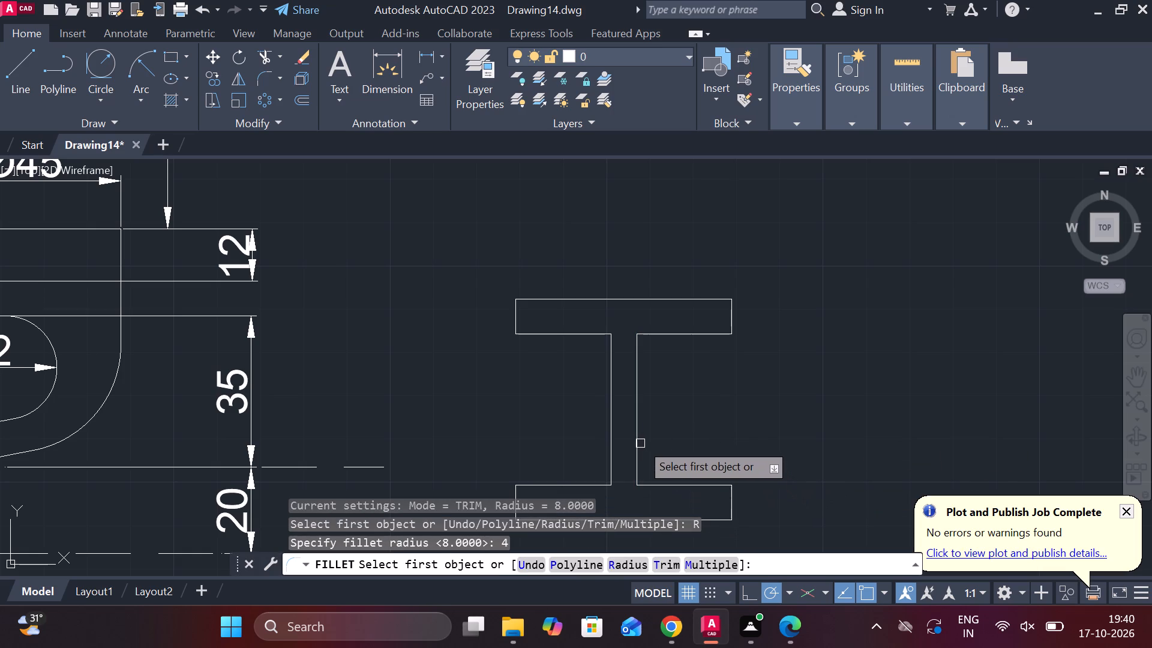
{"action": "left_click", "coordinate": [639, 439]}
{"action": "left_click", "coordinate": [650, 486]}
{"action": "key", "text": "space"}
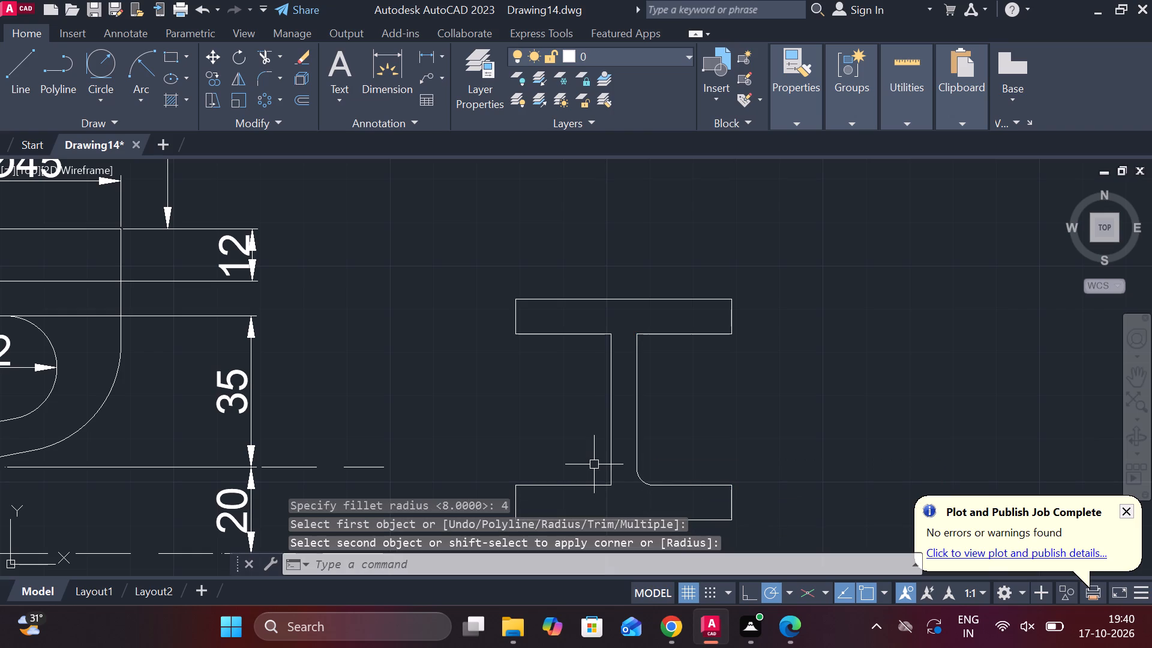
{"action": "left_click", "coordinate": [610, 456]}
{"action": "left_click", "coordinate": [601, 484]}
{"action": "key", "text": "space"}
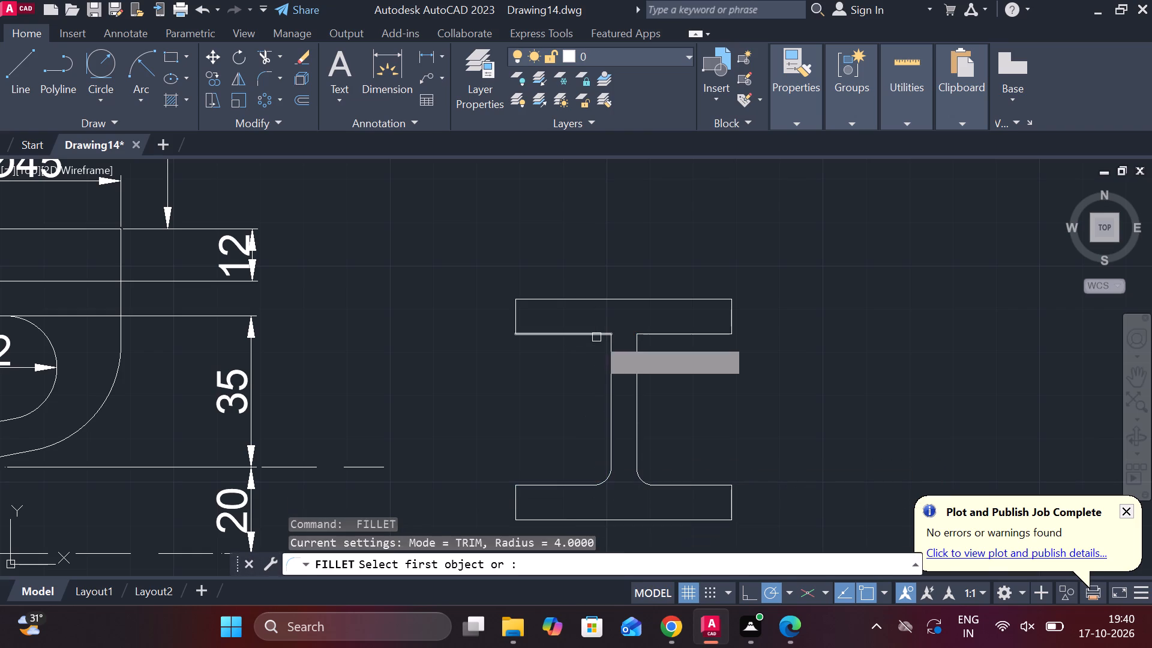
{"action": "left_click", "coordinate": [596, 337]}
{"action": "left_click", "coordinate": [606, 349]}
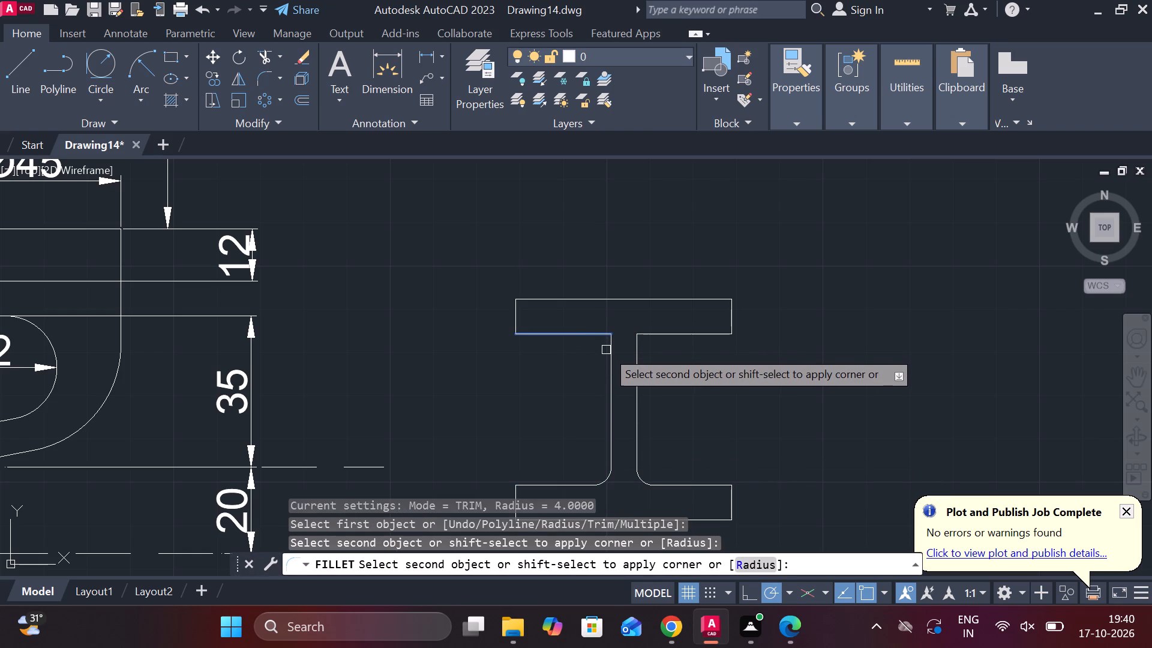
{"action": "left_click", "coordinate": [609, 355]}
{"action": "key", "text": "space"}
{"action": "left_click", "coordinate": [654, 336]}
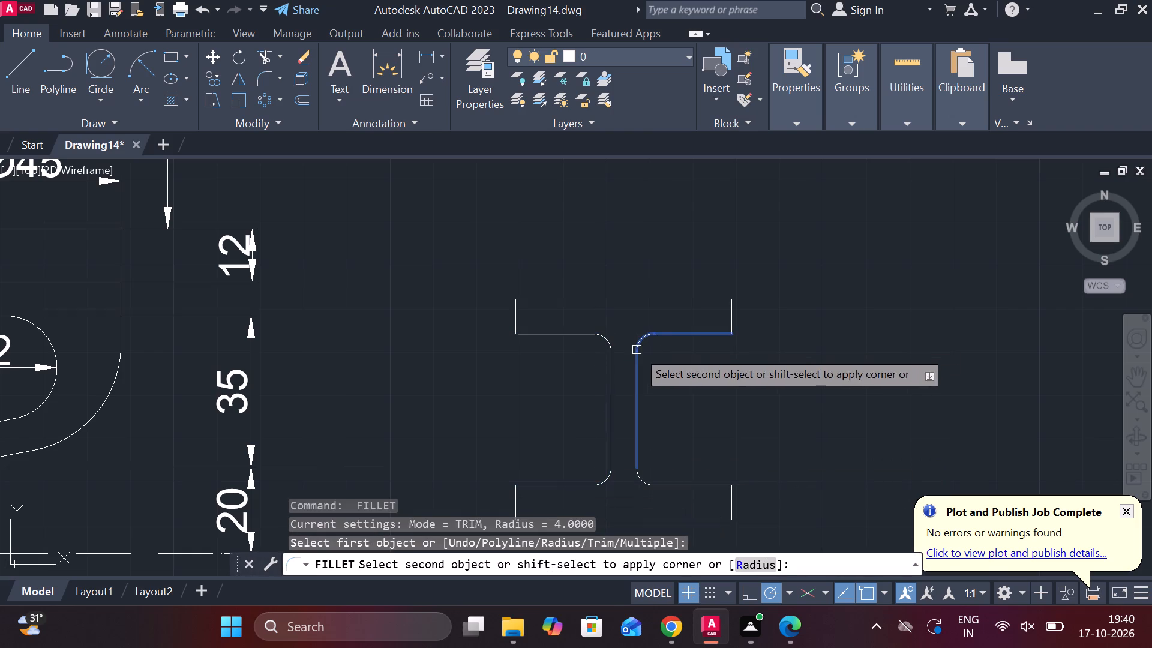
{"action": "left_click", "coordinate": [637, 350]}
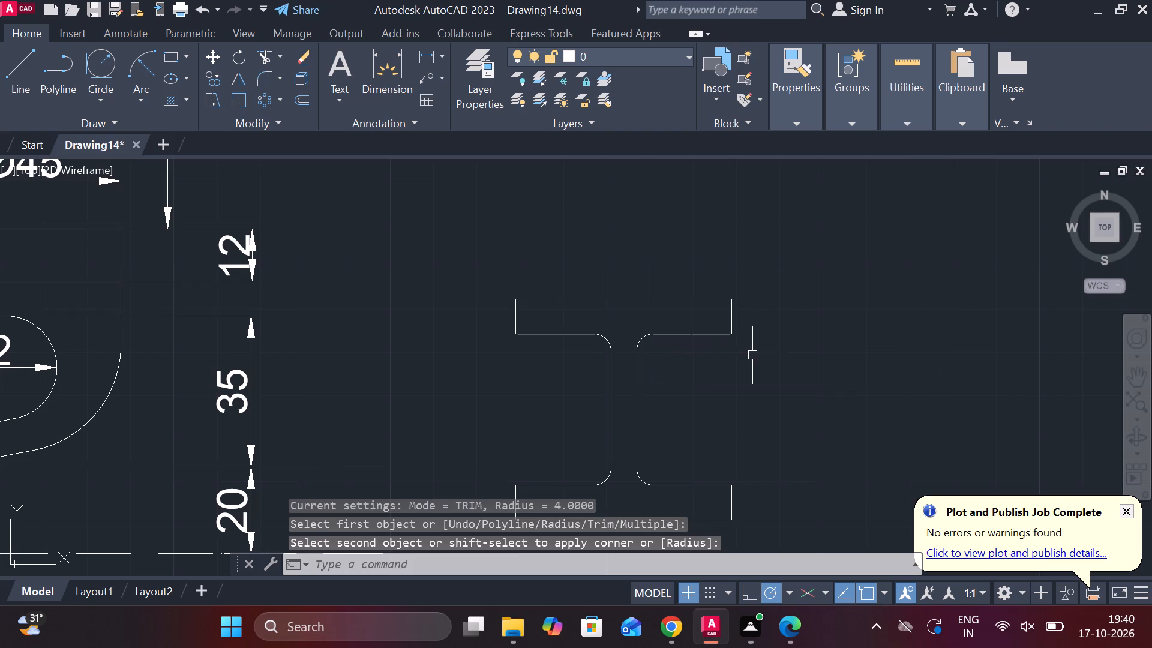
{"action": "scroll", "coordinate": [754, 356], "scroll_direction": "up", "scroll_amount": 1}
{"action": "key", "text": "Escape"}
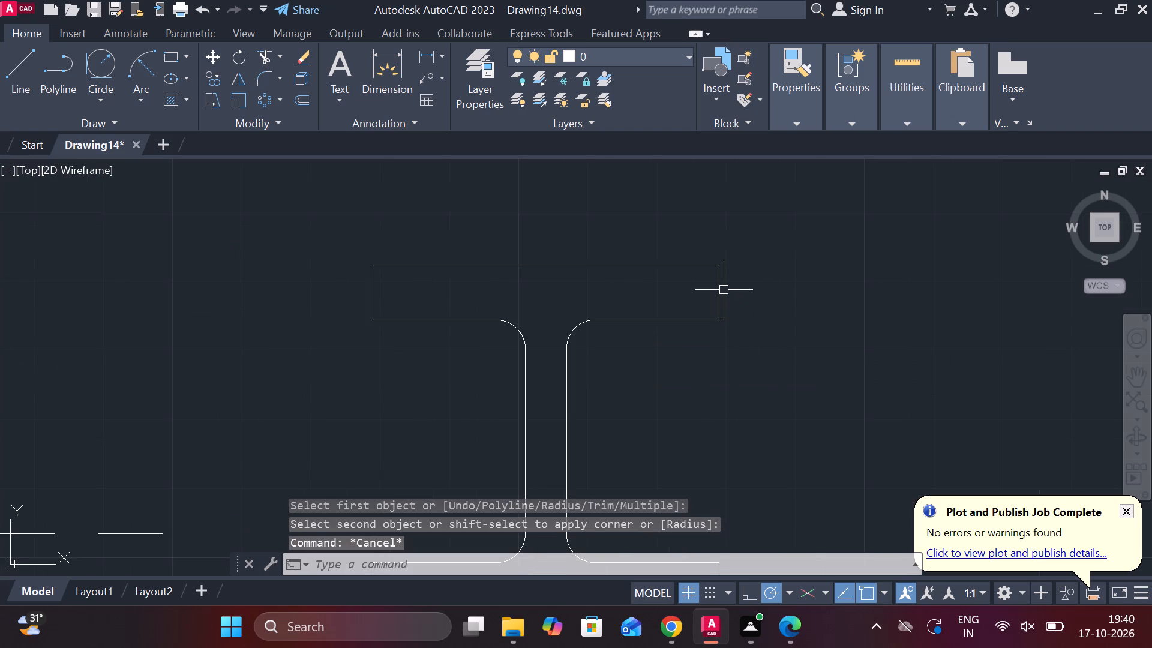
Offset both vertical end edges of the upper flange inward by 2.5.
{"action": "left_click", "coordinate": [715, 294]}
{"action": "key", "text": "o"}
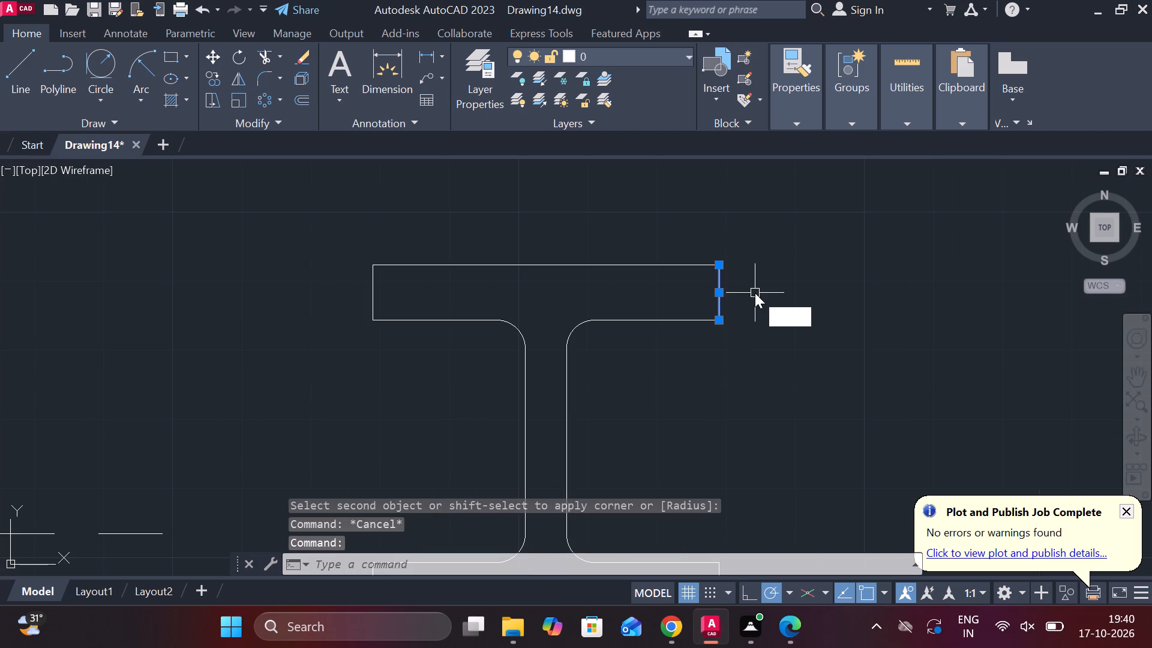
{"action": "key", "text": "Return"}
{"action": "key", "text": "Return"}
{"action": "scroll", "coordinate": [688, 302], "scroll_direction": "up", "scroll_amount": 2}
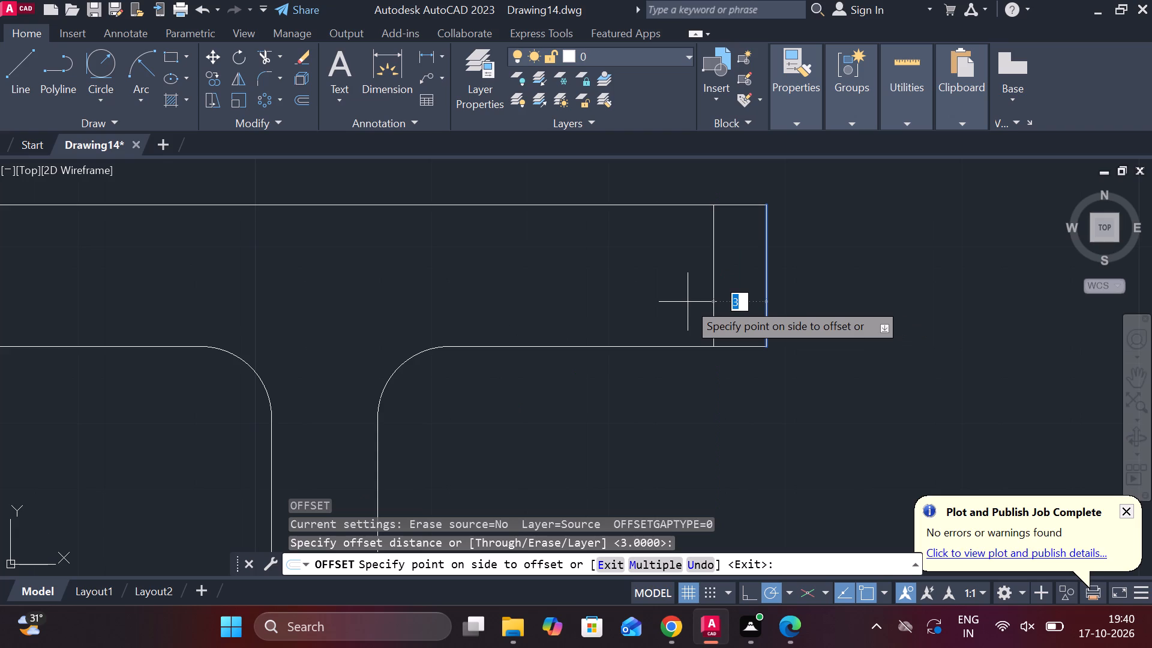
{"action": "type", "text": "2.6"}
{"action": "key", "text": "BackSpace"}
{"action": "key", "text": "5"}
{"action": "key", "text": "Return"}
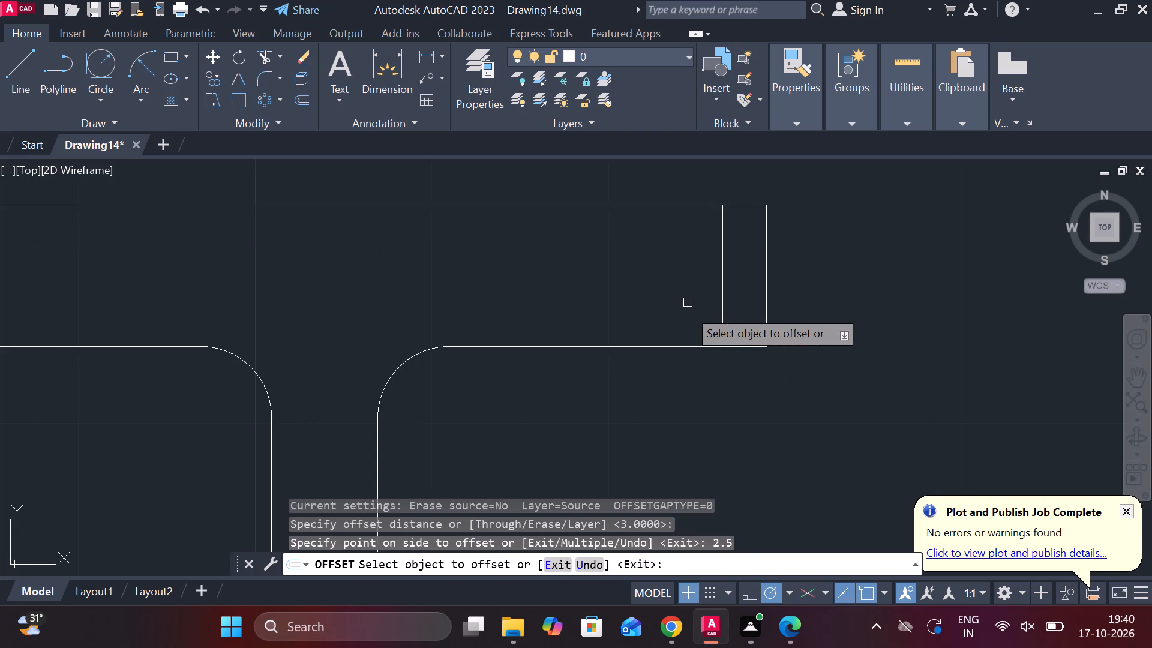
{"action": "scroll", "coordinate": [680, 313], "scroll_direction": "down", "scroll_amount": 2}
{"action": "left_click", "coordinate": [368, 304]}
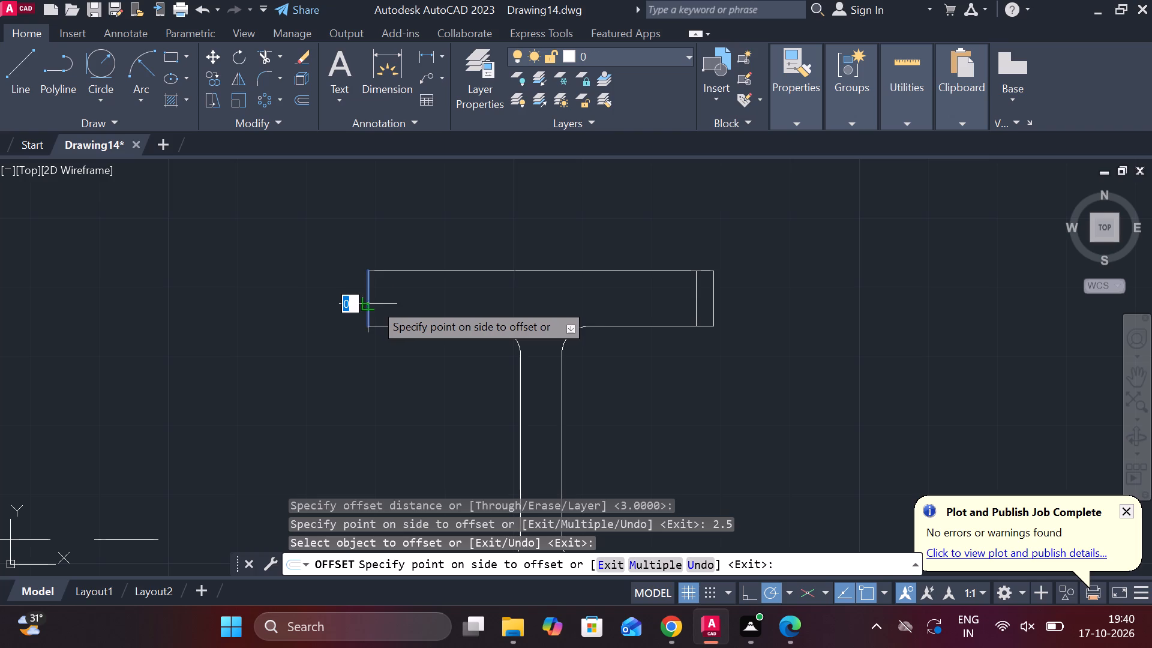
{"action": "type", "text": "2."}
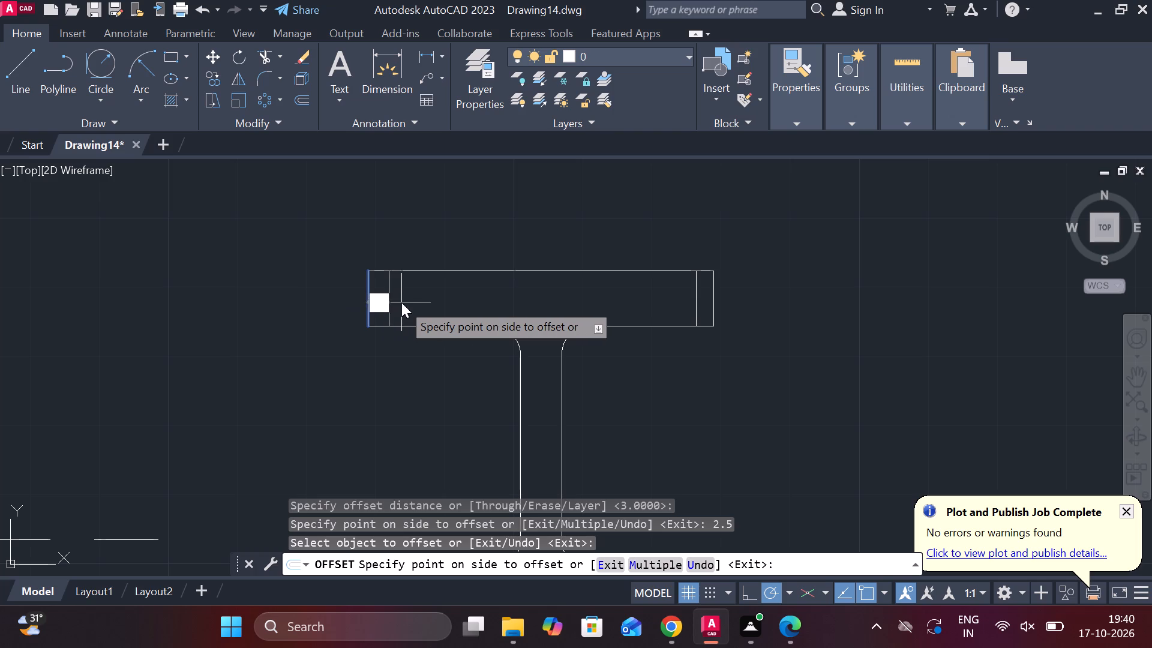
{"action": "key", "text": "5"}
{"action": "key", "text": "Return"}
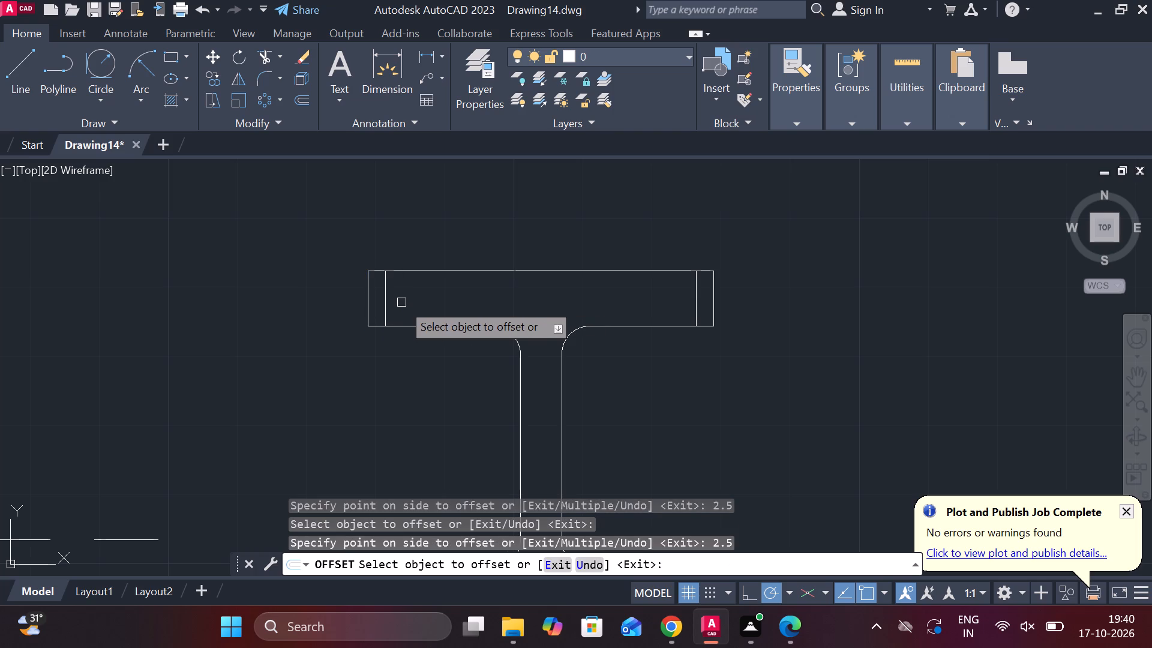
{"action": "key", "text": "Escape"}
Draw a horizontal line between the two offset end lines, just below the upper flange's top edge.
{"action": "key", "text": "l"}
{"action": "key", "text": "Return"}
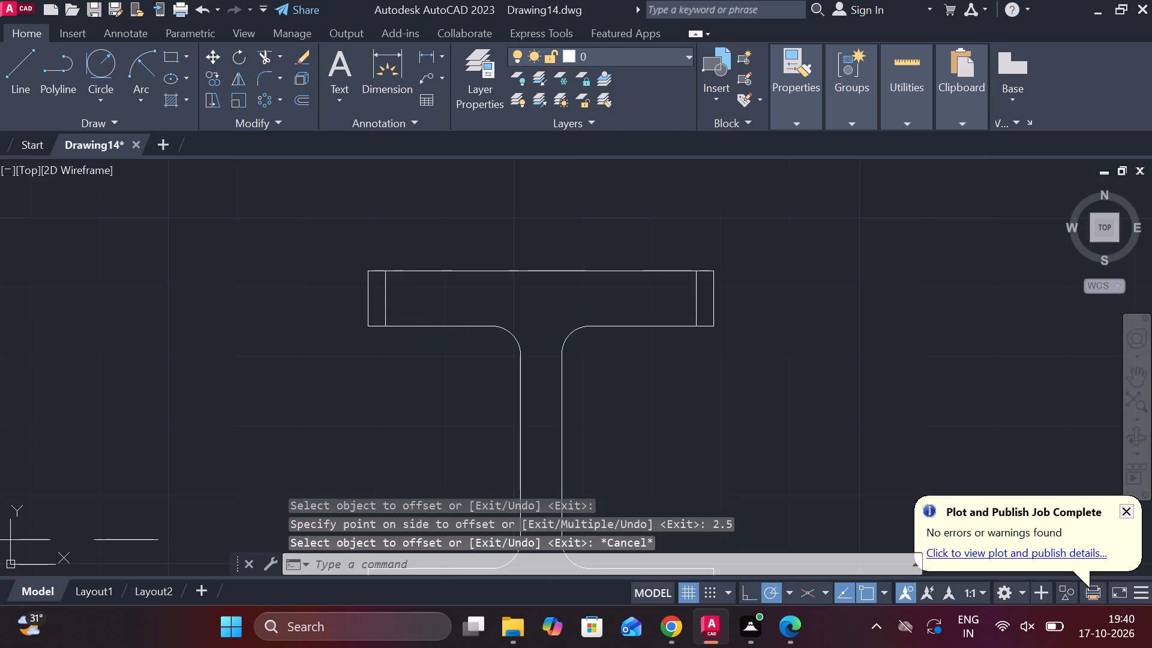
{"action": "scroll", "coordinate": [380, 295], "scroll_direction": "up", "scroll_amount": 3}
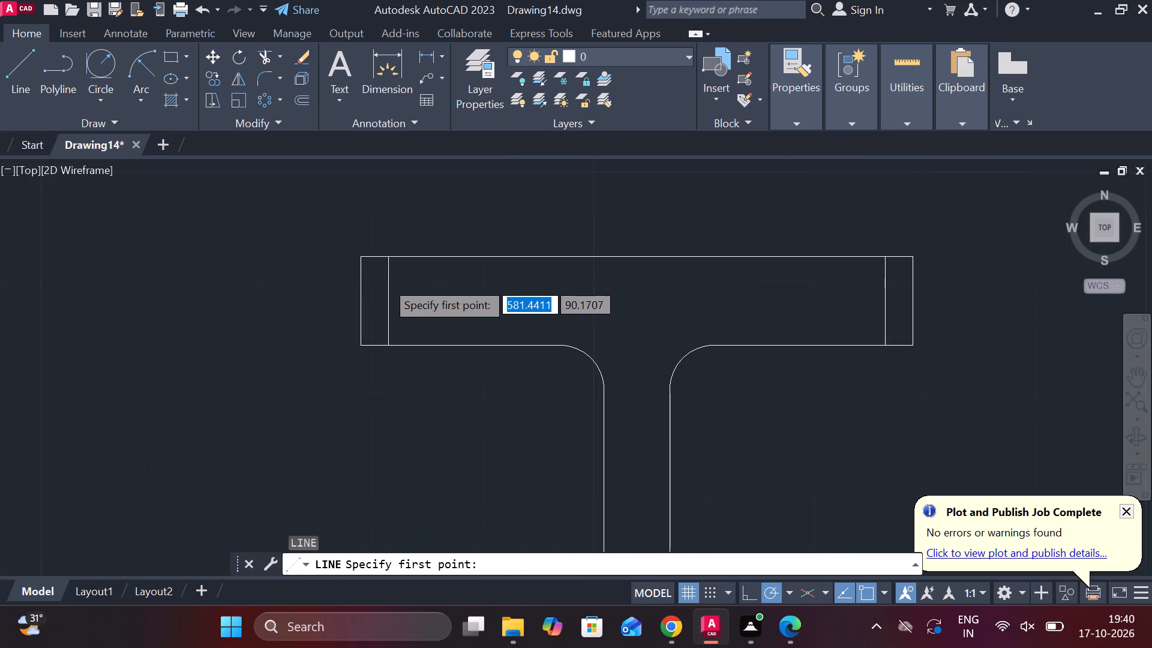
{"action": "left_click", "coordinate": [392, 259]}
{"action": "scroll", "coordinate": [454, 251], "scroll_direction": "down", "scroll_amount": 2}
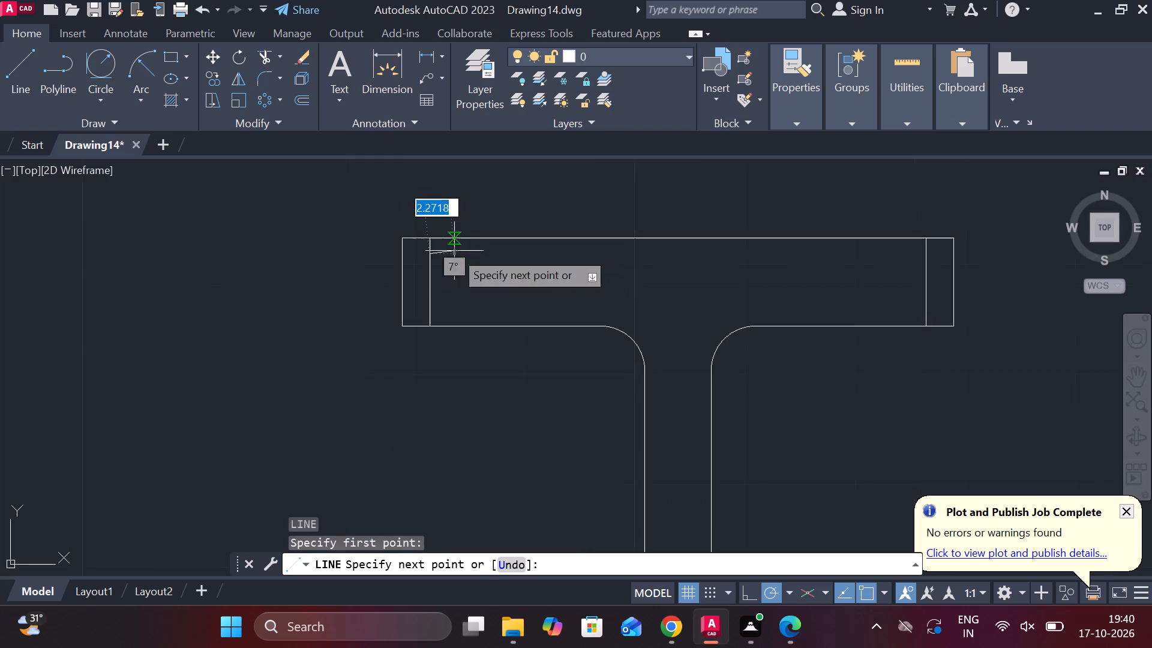
{"action": "middle_click_drag", "start_coordinate": [517, 260], "coordinate": [374, 321]}
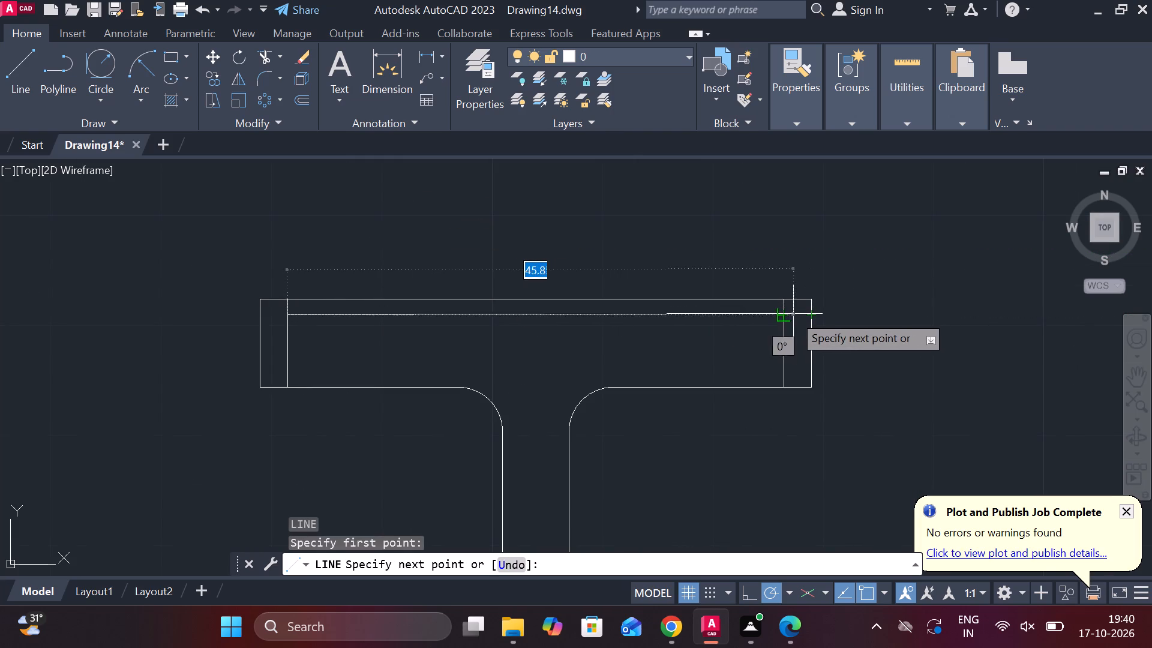
{"action": "left_click", "coordinate": [784, 317]}
{"action": "key", "text": "Escape"}
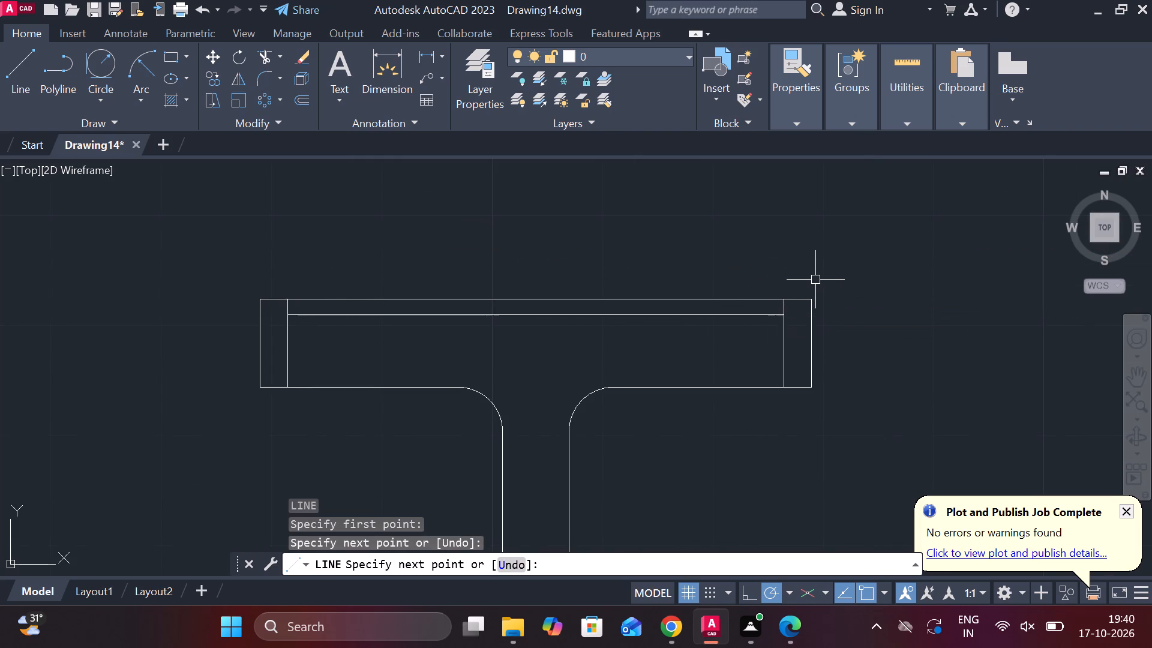
Trim the stubs of both offset end lines that extend above the new horizontal line in the upper flange.
{"action": "type", "text": "TR"}
{"action": "key", "text": "space"}
{"action": "scroll", "coordinate": [785, 305], "scroll_direction": "up", "scroll_amount": 1}
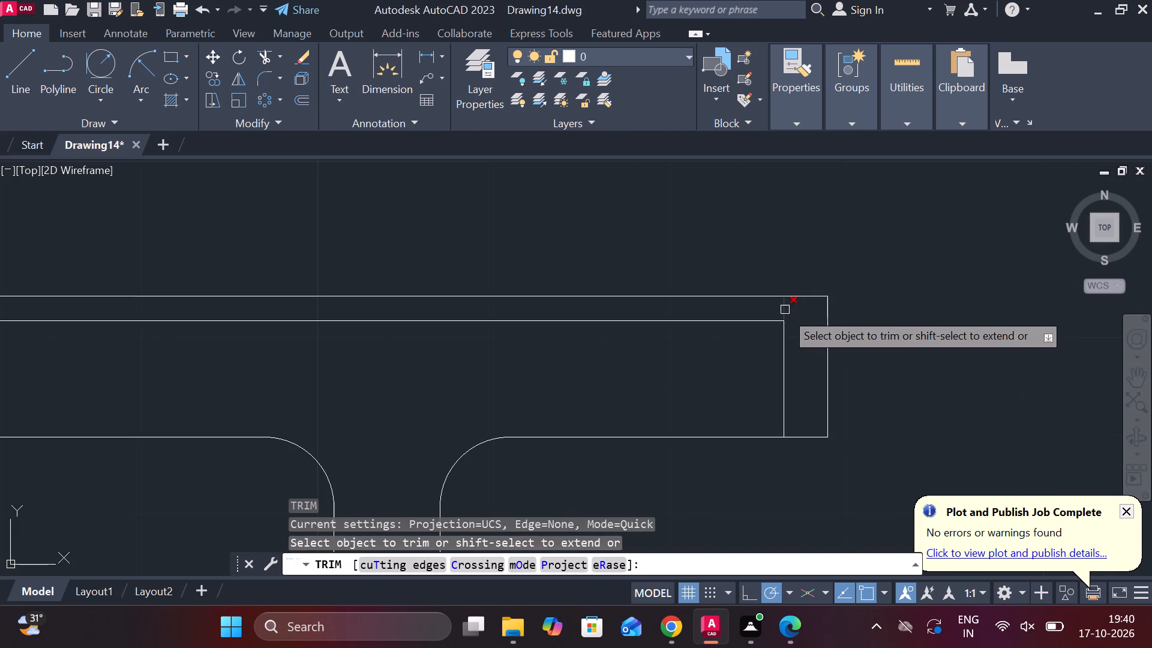
{"action": "left_click", "coordinate": [785, 313]}
{"action": "scroll", "coordinate": [787, 313], "scroll_direction": "down", "scroll_amount": 2}
{"action": "scroll", "coordinate": [430, 311], "scroll_direction": "up", "scroll_amount": 2}
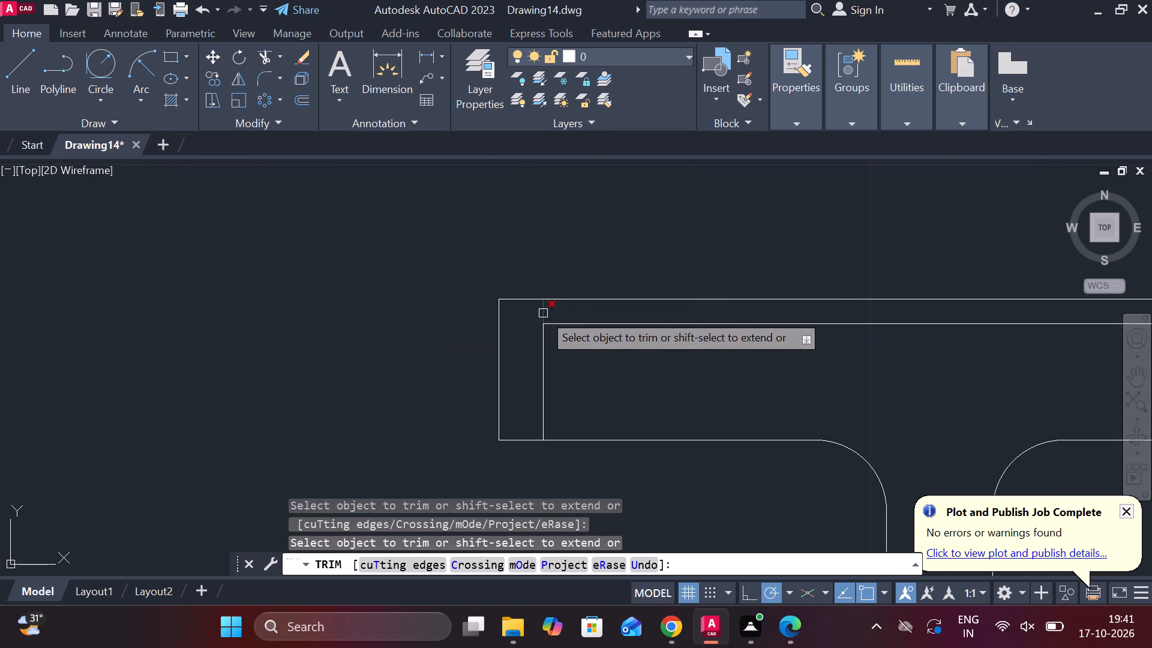
{"action": "left_click", "coordinate": [543, 313]}
{"action": "scroll", "coordinate": [590, 232], "scroll_direction": "down", "scroll_amount": 2}
{"action": "middle_click_drag", "start_coordinate": [593, 227], "coordinate": [442, 238]}
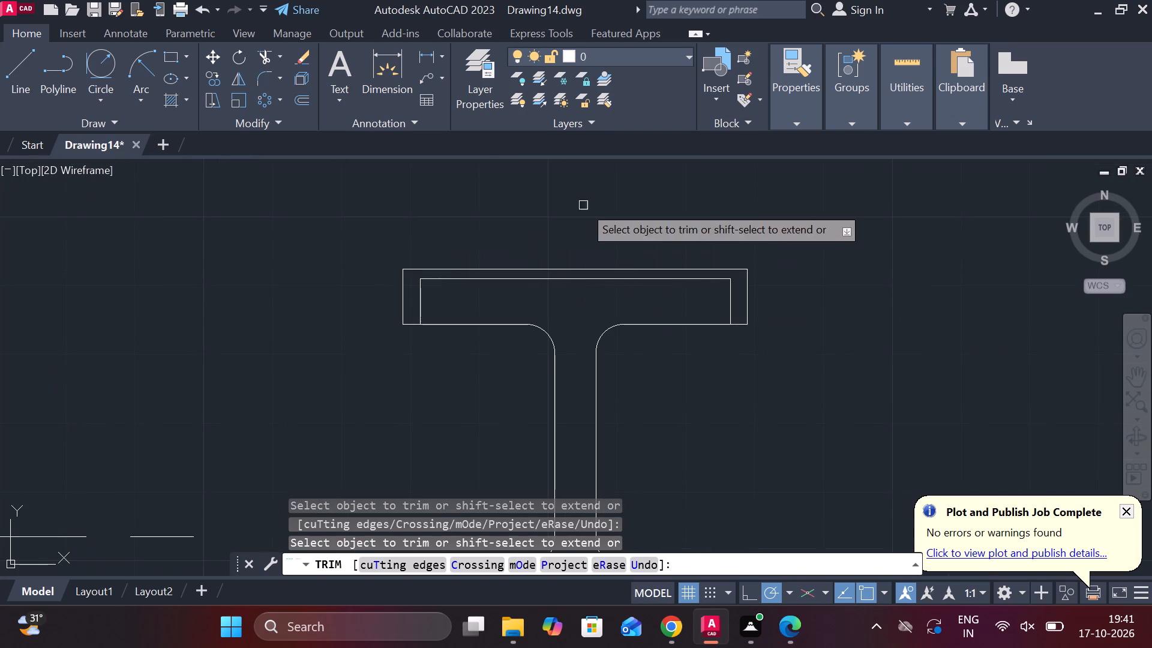
{"action": "key", "text": "Escape"}
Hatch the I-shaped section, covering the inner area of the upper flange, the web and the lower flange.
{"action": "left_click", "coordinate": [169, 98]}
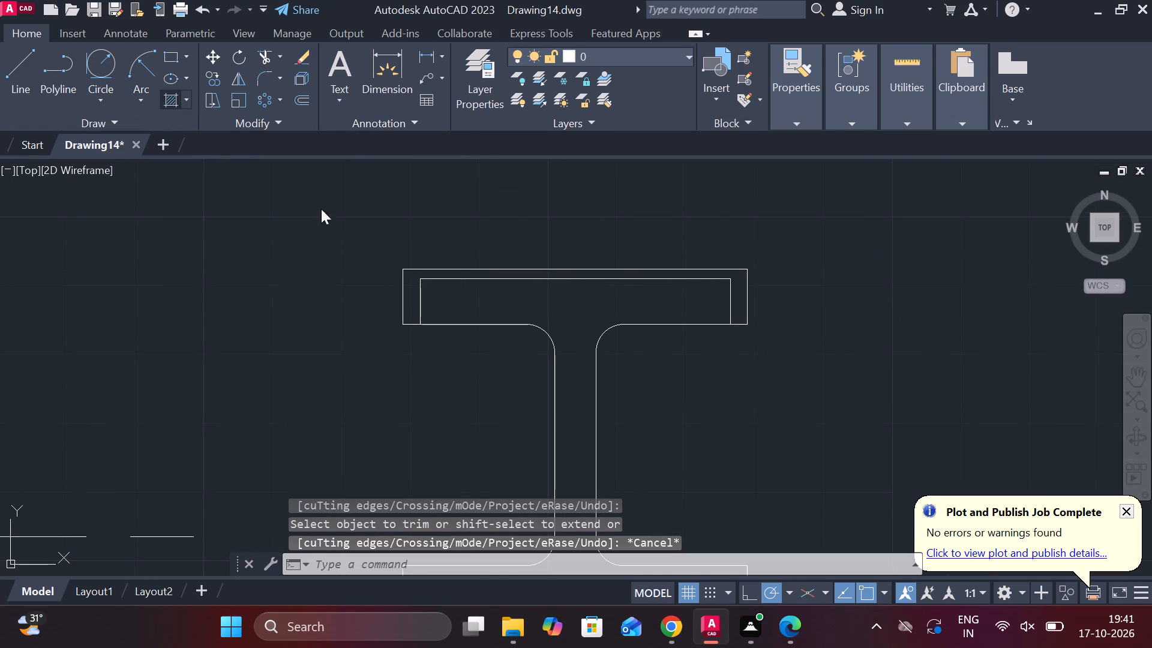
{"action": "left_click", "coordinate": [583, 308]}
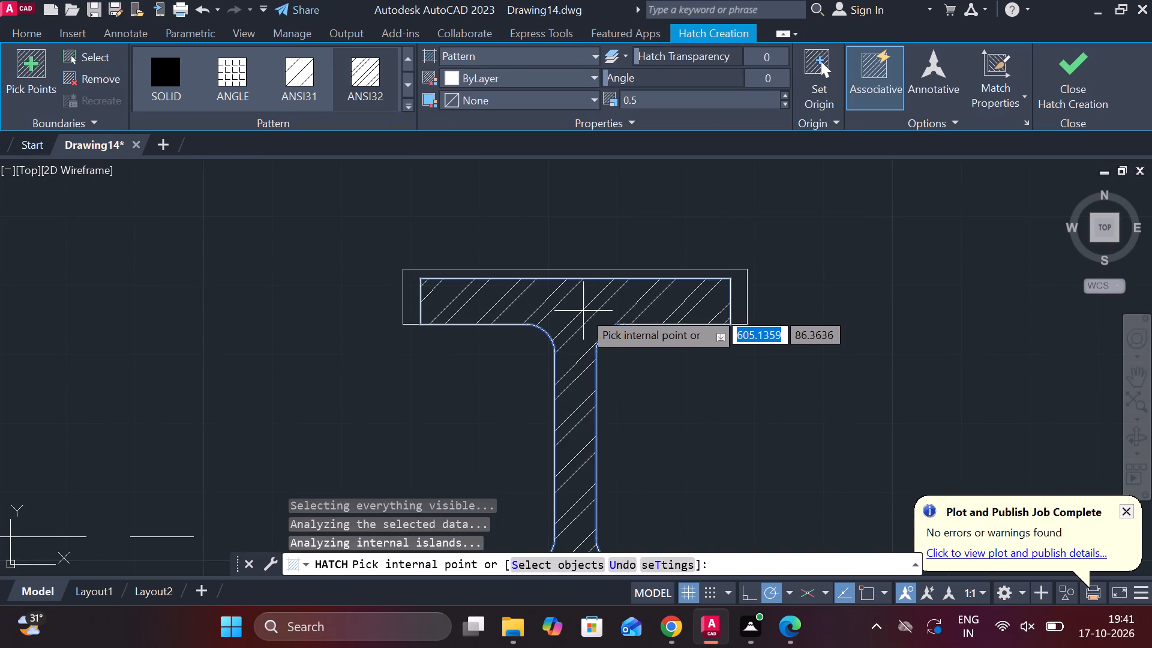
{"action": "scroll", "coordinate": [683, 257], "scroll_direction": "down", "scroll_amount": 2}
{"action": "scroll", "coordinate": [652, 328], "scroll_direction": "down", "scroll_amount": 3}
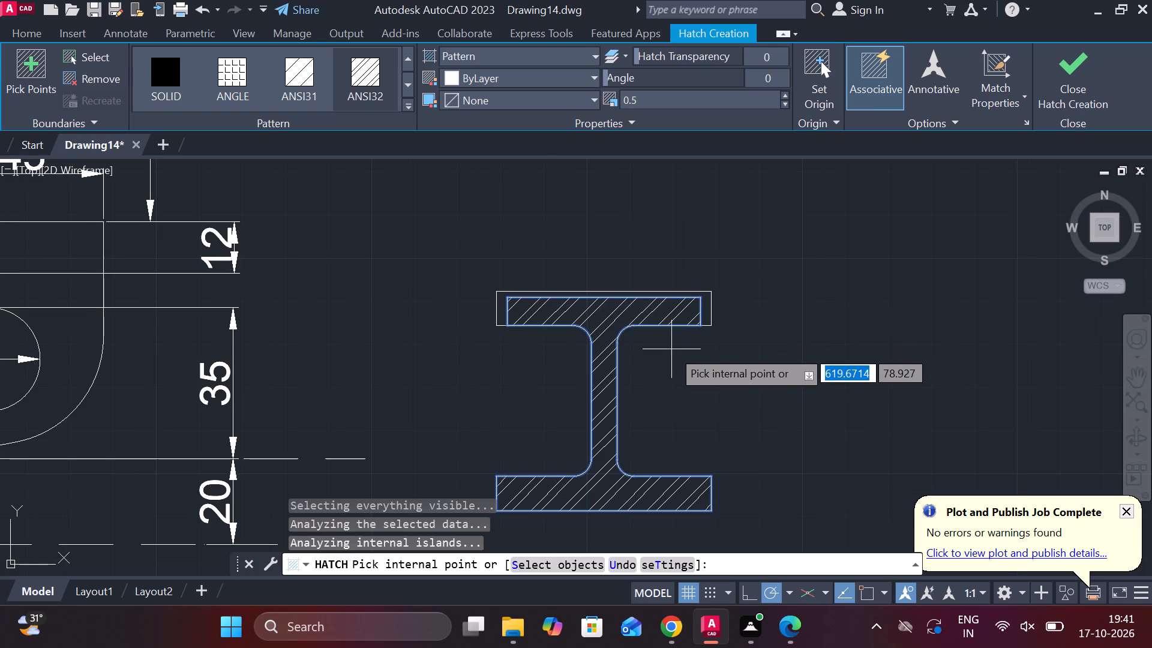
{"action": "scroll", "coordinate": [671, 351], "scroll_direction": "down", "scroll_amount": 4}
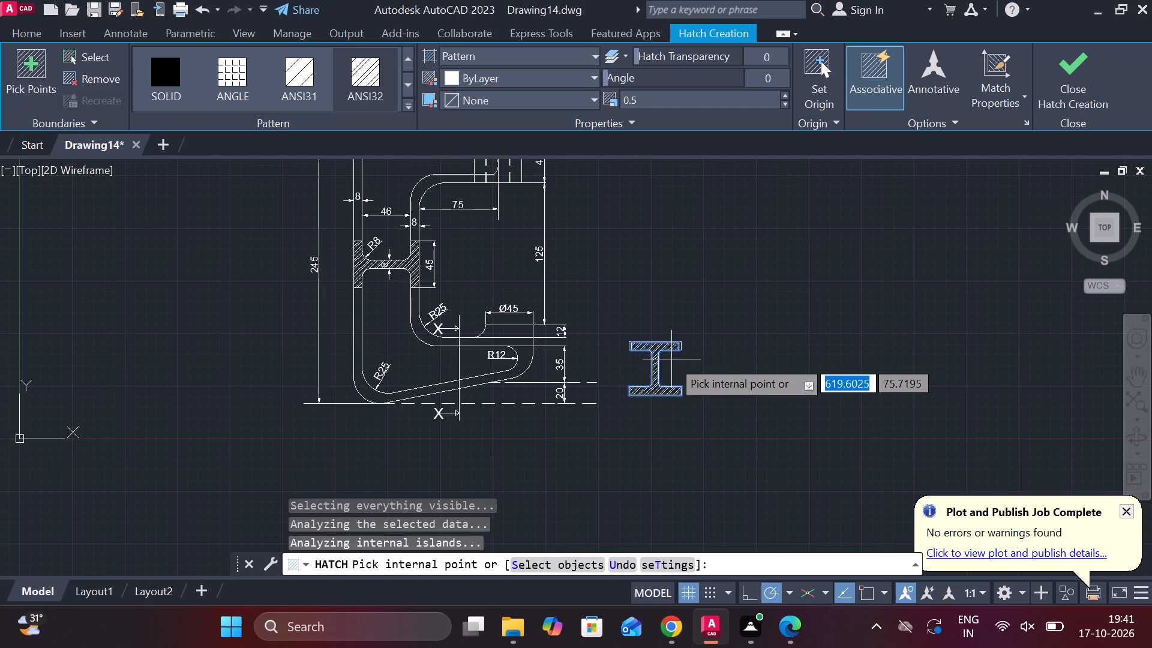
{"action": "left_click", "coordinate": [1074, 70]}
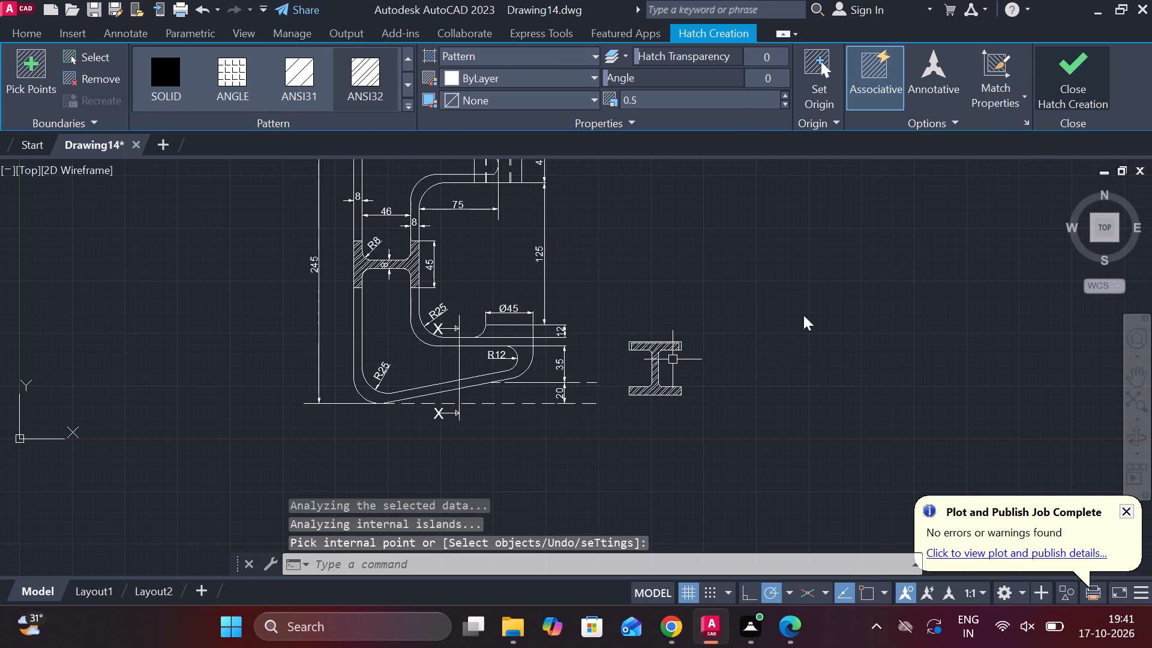
Copy the lower X marker text and paste it twice side by side above the I-shaped section.
{"action": "scroll", "coordinate": [632, 380], "scroll_direction": "up", "scroll_amount": 1}
{"action": "scroll", "coordinate": [647, 281], "scroll_direction": "up", "scroll_amount": 1}
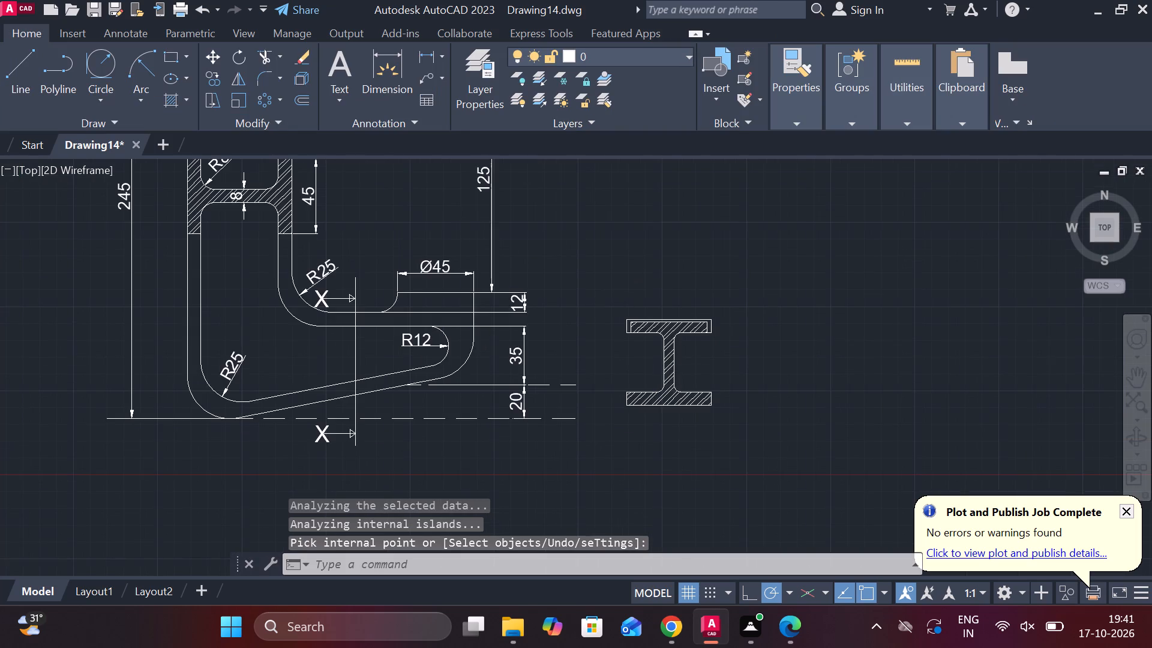
{"action": "middle_click_drag", "start_coordinate": [630, 326], "coordinate": [818, 141]}
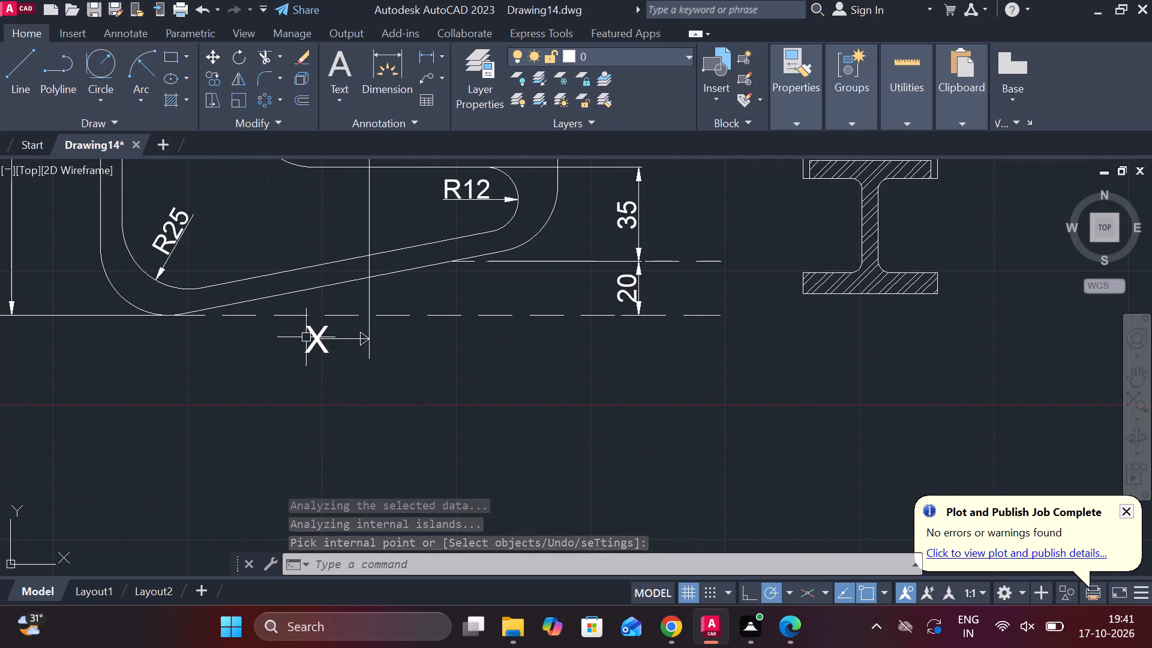
{"action": "left_click", "coordinate": [311, 337]}
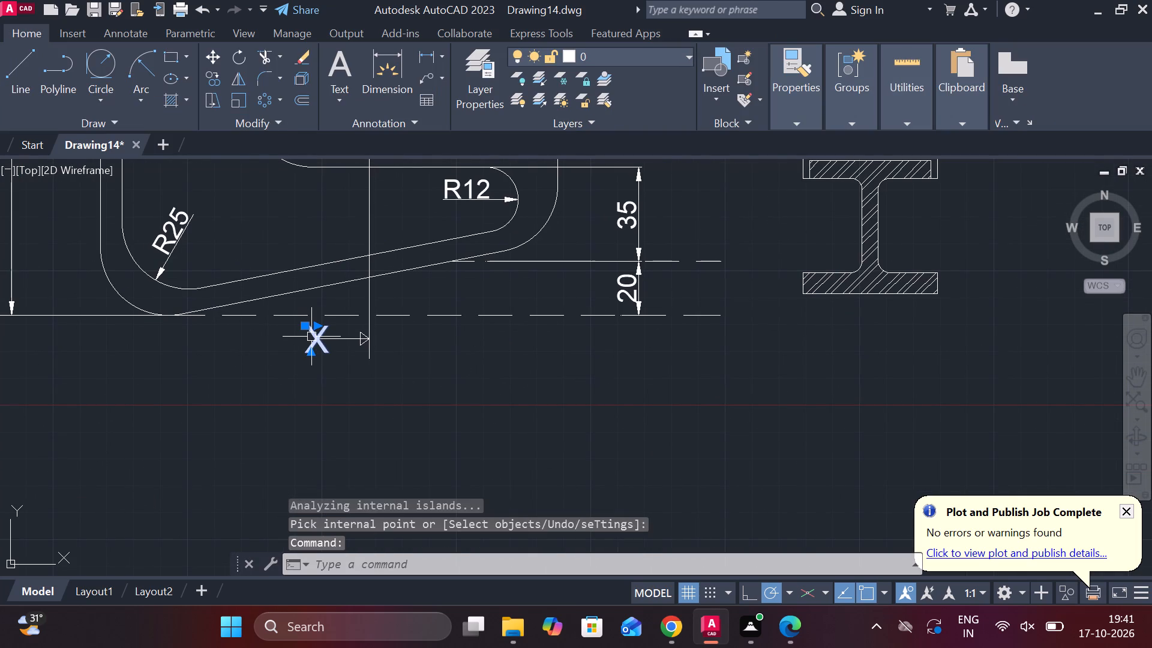
{"action": "key", "text": "ctrl+c"}
{"action": "middle_click_drag", "start_coordinate": [792, 323], "coordinate": [680, 475]}
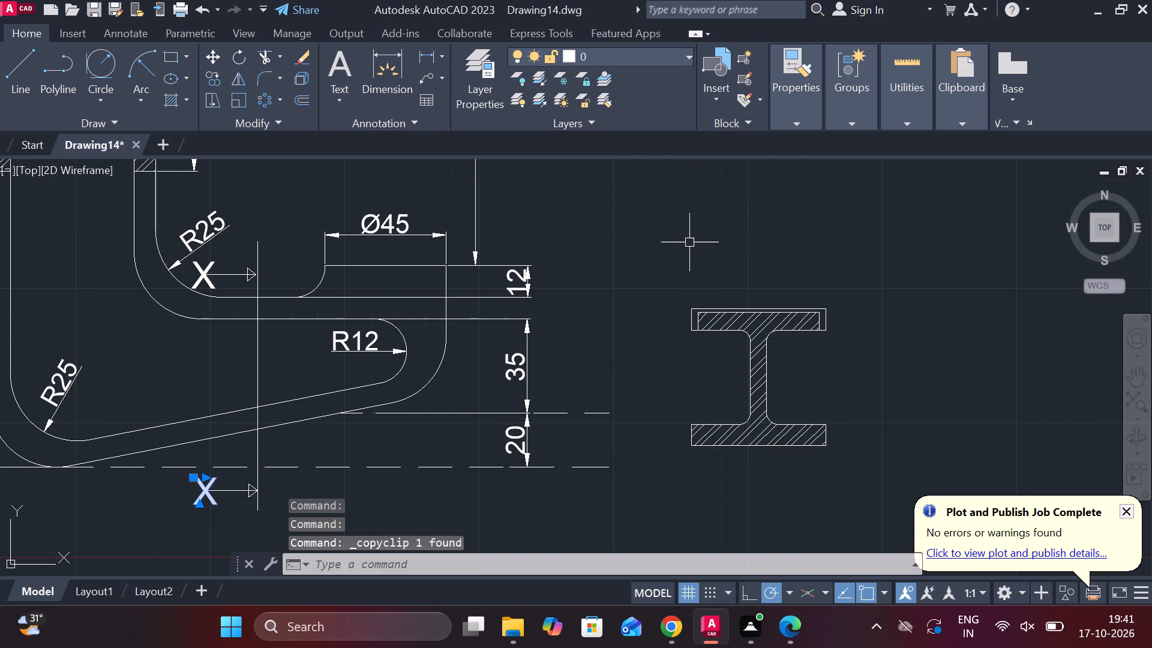
{"action": "key", "text": "ctrl+v"}
{"action": "scroll", "coordinate": [685, 274], "scroll_direction": "up", "scroll_amount": 1}
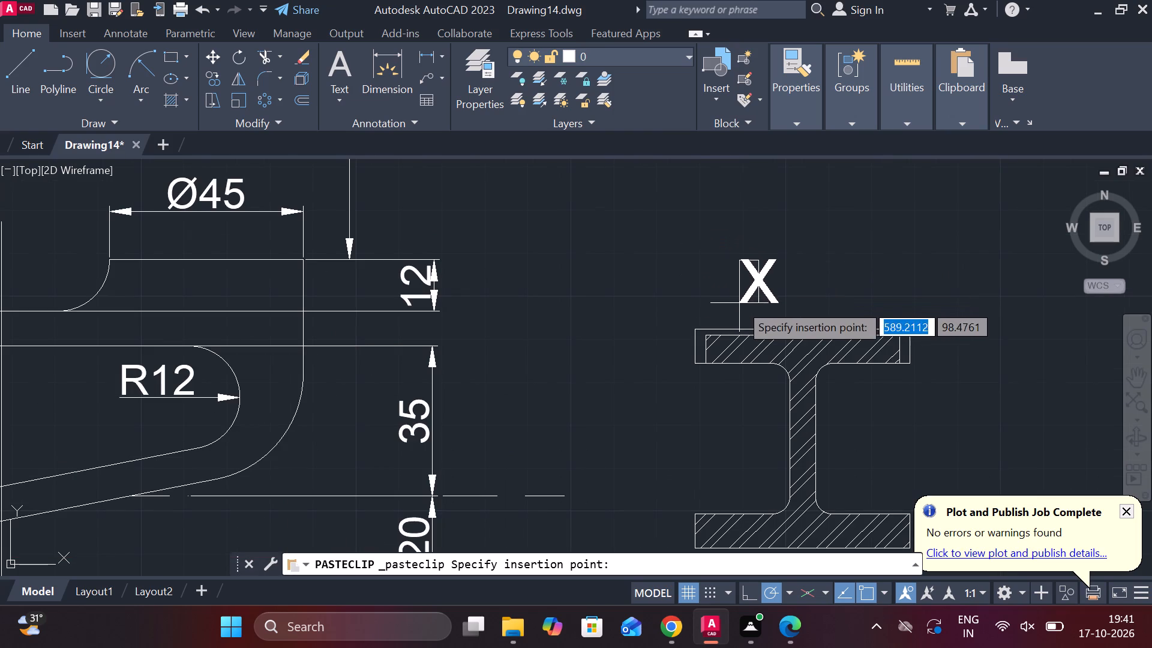
{"action": "left_click", "coordinate": [739, 303]}
{"action": "key", "text": "ctrl+v"}
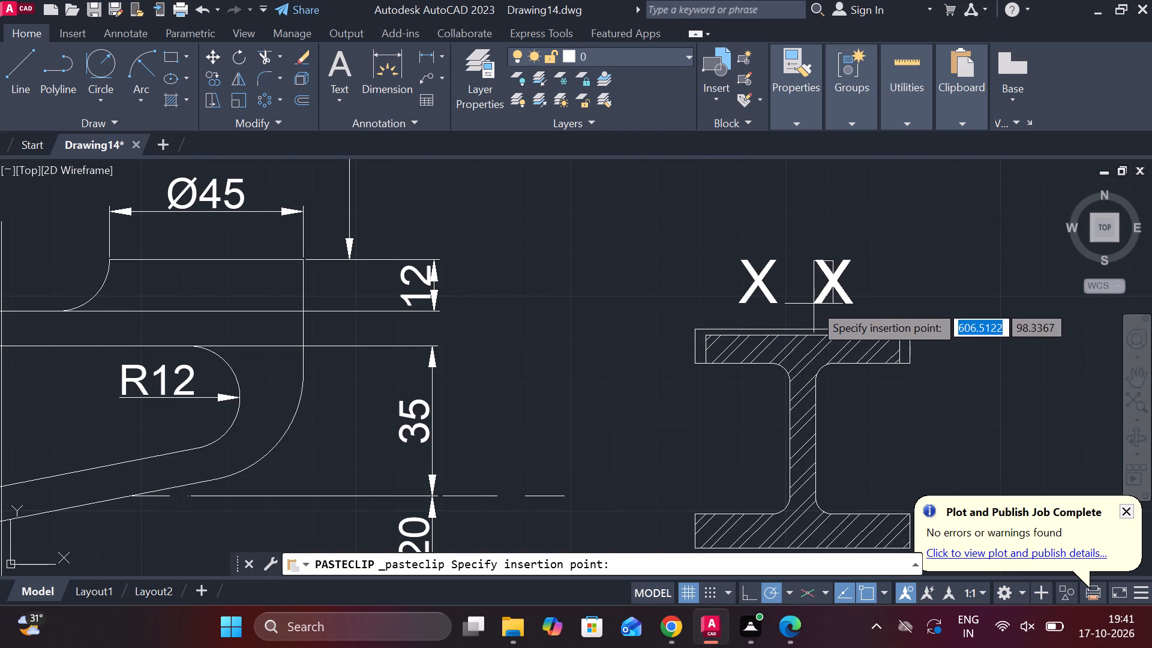
{"action": "left_click", "coordinate": [814, 304]}
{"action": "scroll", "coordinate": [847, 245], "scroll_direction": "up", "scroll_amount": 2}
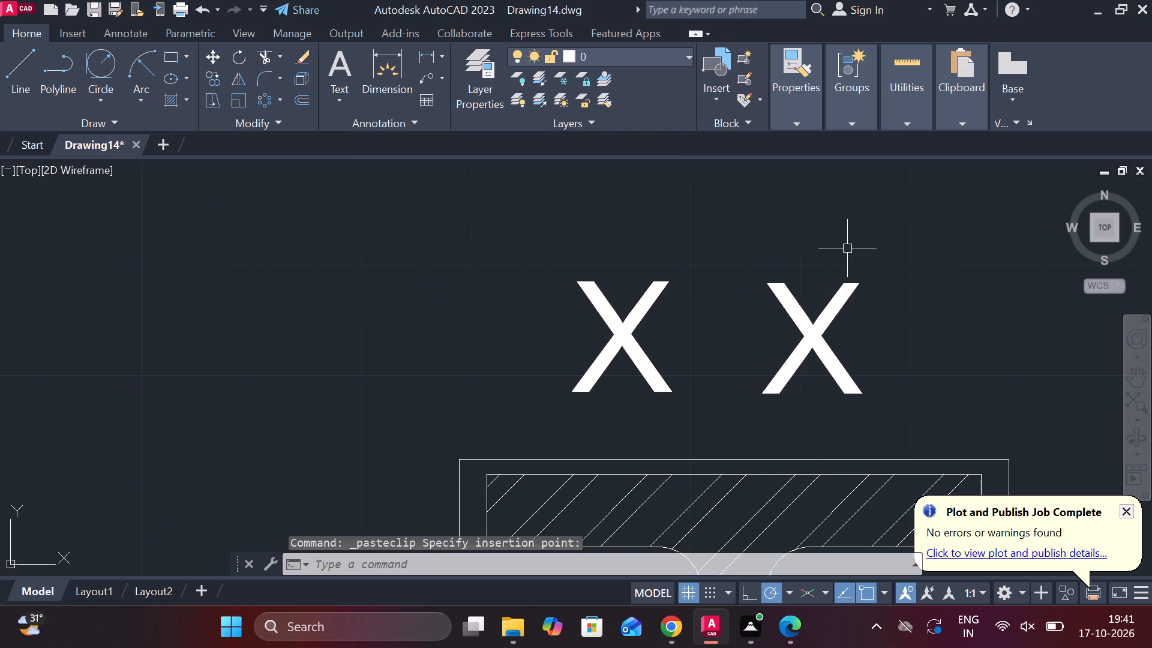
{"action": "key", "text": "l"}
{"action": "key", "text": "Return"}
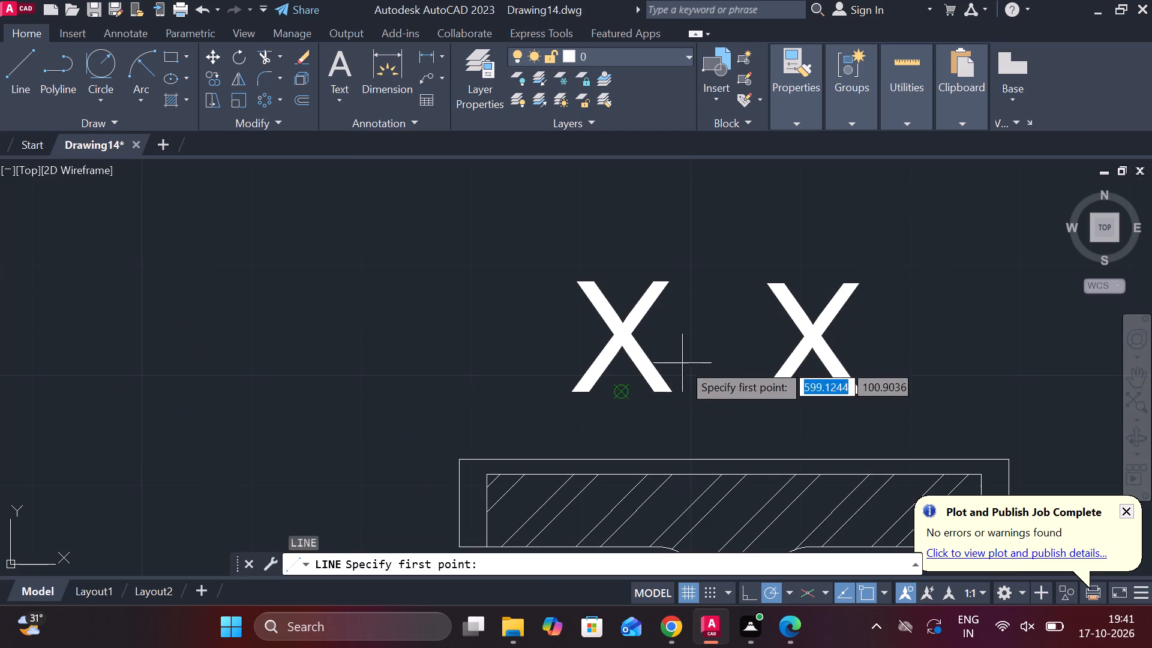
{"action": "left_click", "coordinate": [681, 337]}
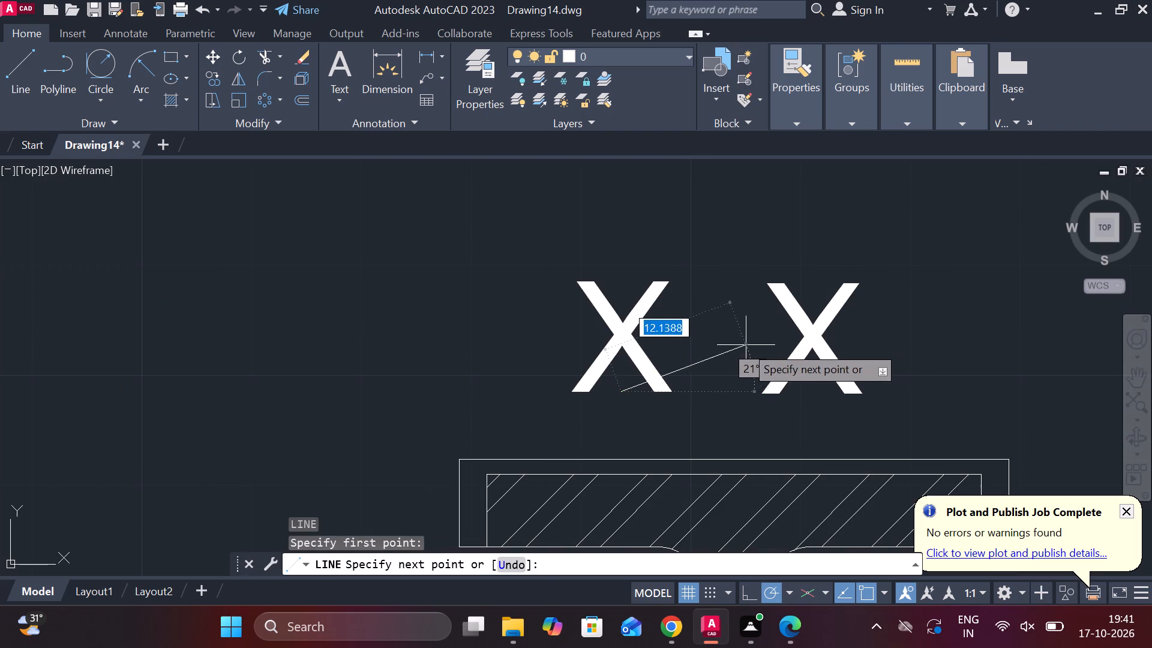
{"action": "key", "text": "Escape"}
Draw a short horizontal line between the two X letters to complete the X-X title.
{"action": "key", "text": "l"}
{"action": "key", "text": "Return"}
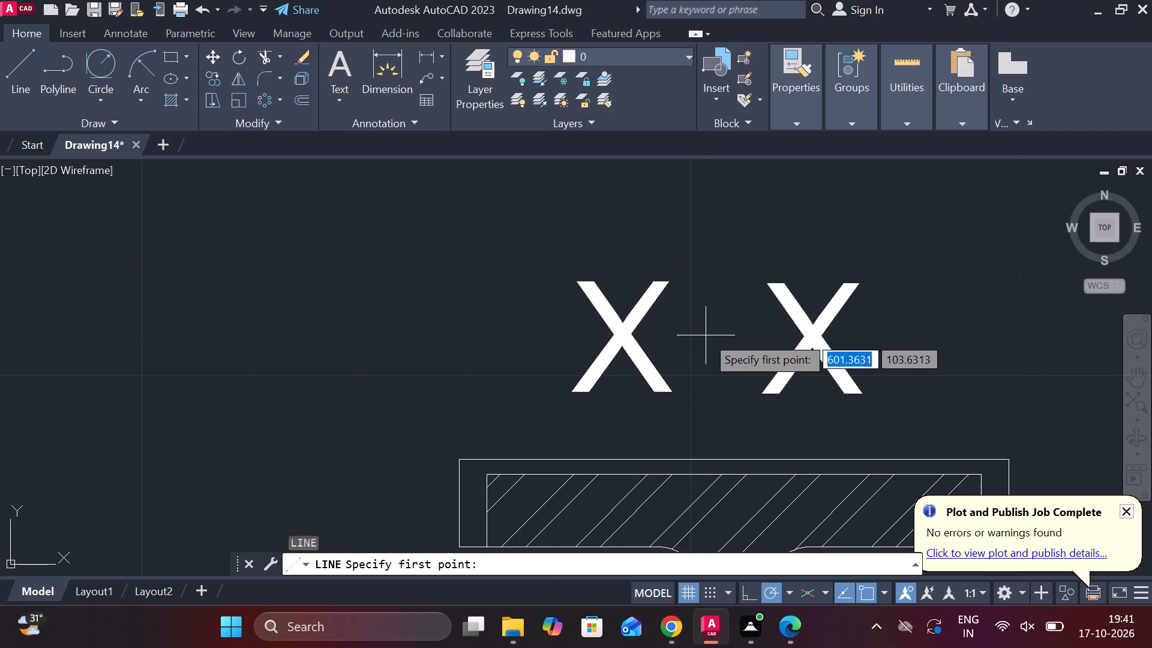
{"action": "left_click", "coordinate": [706, 335]}
{"action": "left_click", "coordinate": [689, 334]}
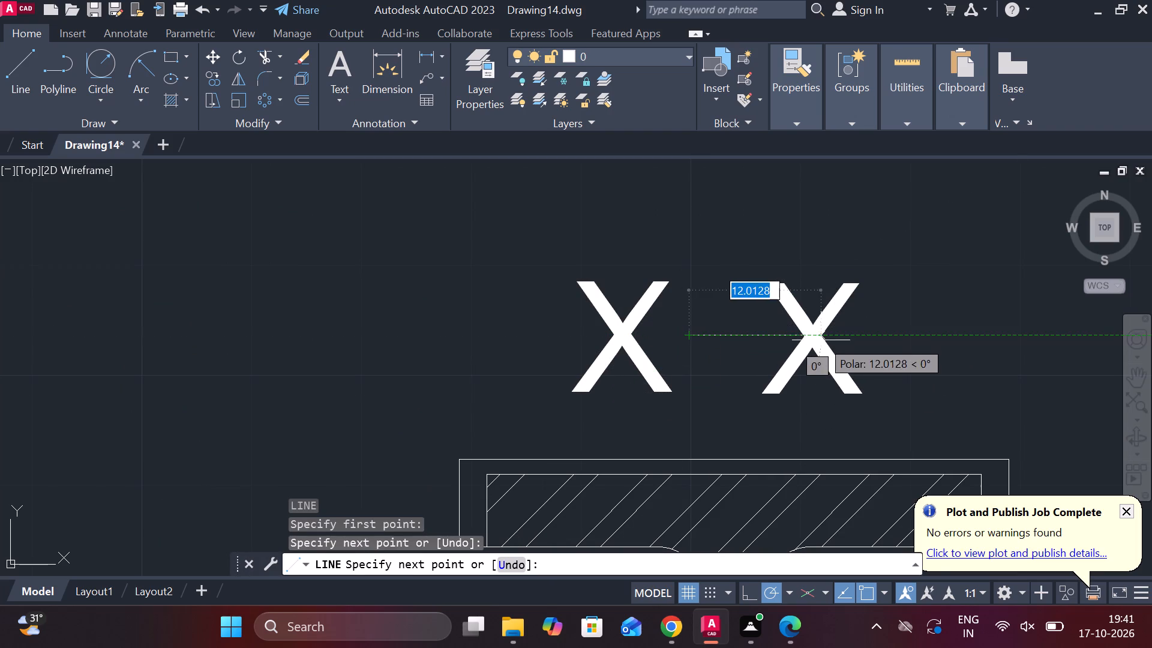
{"action": "scroll", "coordinate": [718, 338], "scroll_direction": "up", "scroll_amount": 1}
{"action": "left_click", "coordinate": [744, 337]}
{"action": "key", "text": "Escape"}
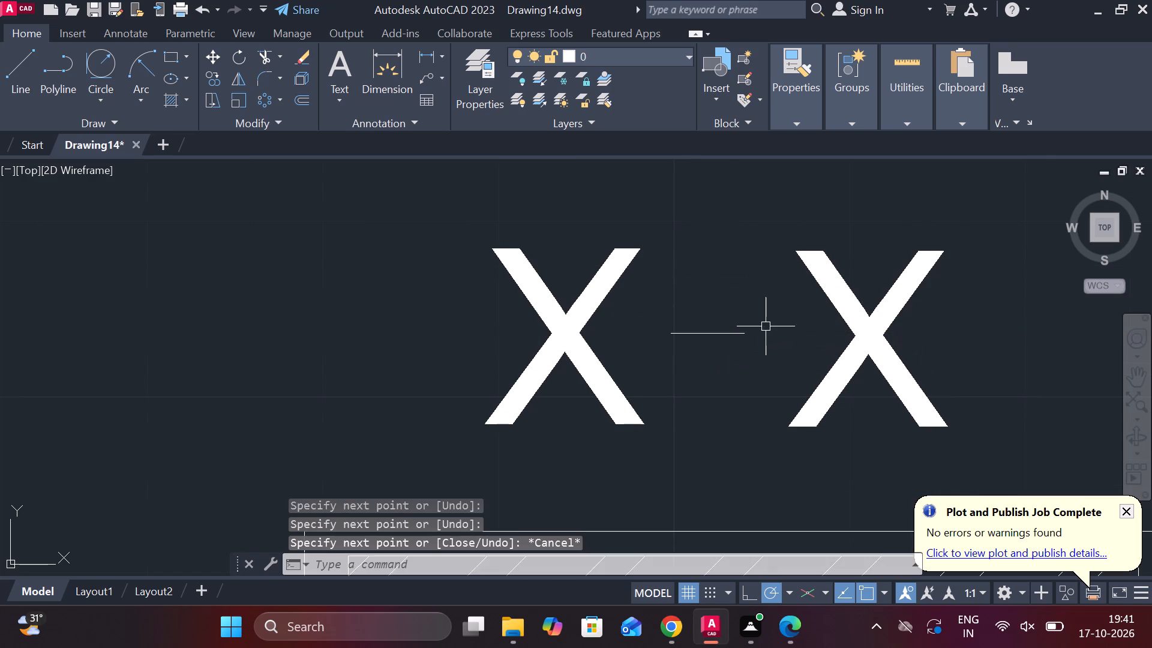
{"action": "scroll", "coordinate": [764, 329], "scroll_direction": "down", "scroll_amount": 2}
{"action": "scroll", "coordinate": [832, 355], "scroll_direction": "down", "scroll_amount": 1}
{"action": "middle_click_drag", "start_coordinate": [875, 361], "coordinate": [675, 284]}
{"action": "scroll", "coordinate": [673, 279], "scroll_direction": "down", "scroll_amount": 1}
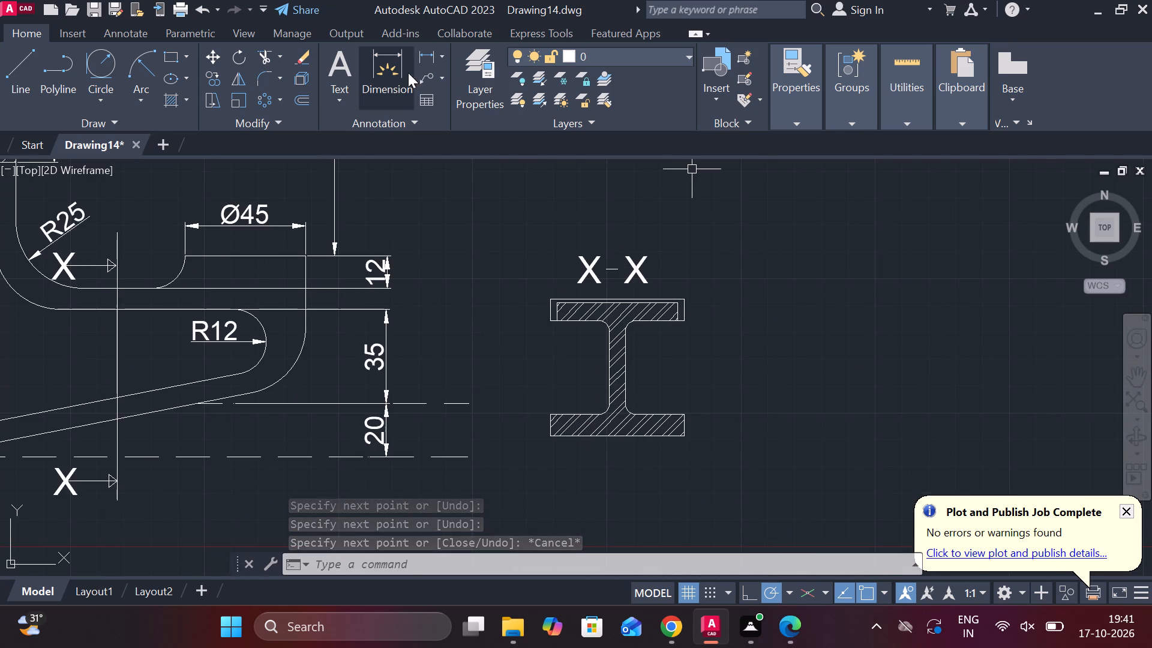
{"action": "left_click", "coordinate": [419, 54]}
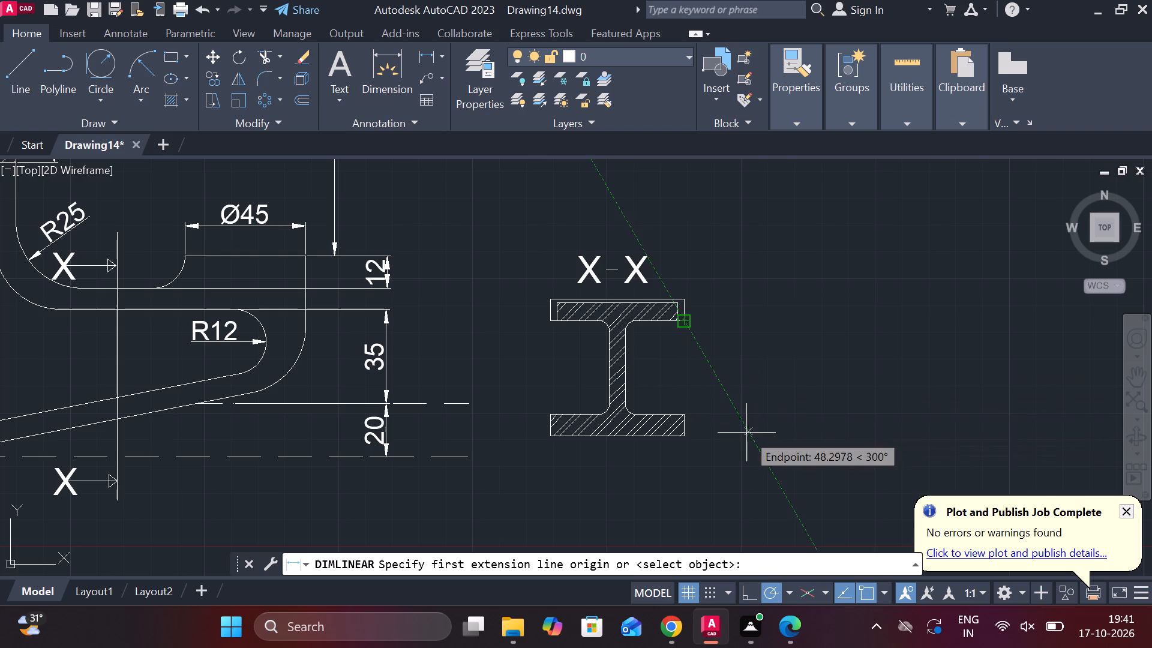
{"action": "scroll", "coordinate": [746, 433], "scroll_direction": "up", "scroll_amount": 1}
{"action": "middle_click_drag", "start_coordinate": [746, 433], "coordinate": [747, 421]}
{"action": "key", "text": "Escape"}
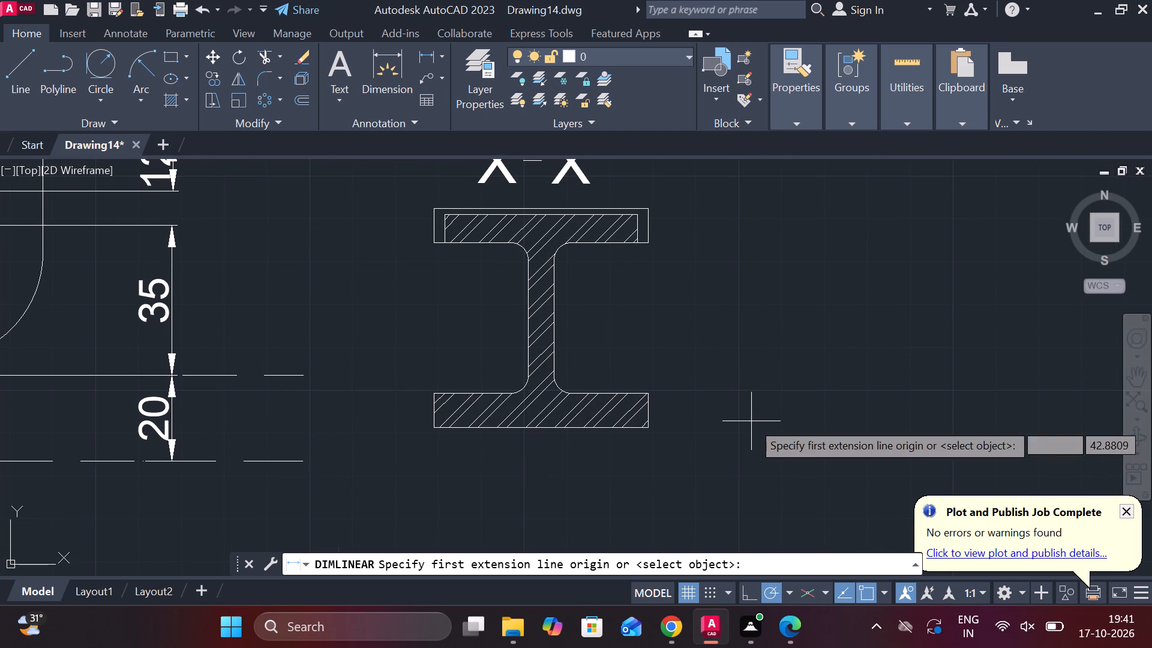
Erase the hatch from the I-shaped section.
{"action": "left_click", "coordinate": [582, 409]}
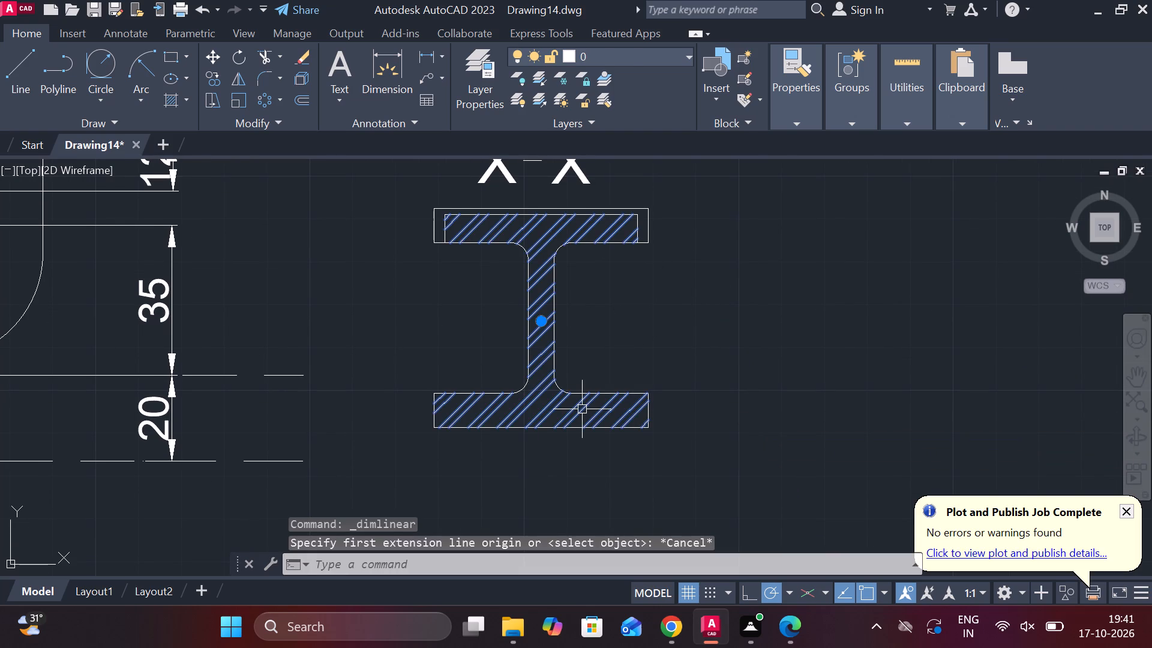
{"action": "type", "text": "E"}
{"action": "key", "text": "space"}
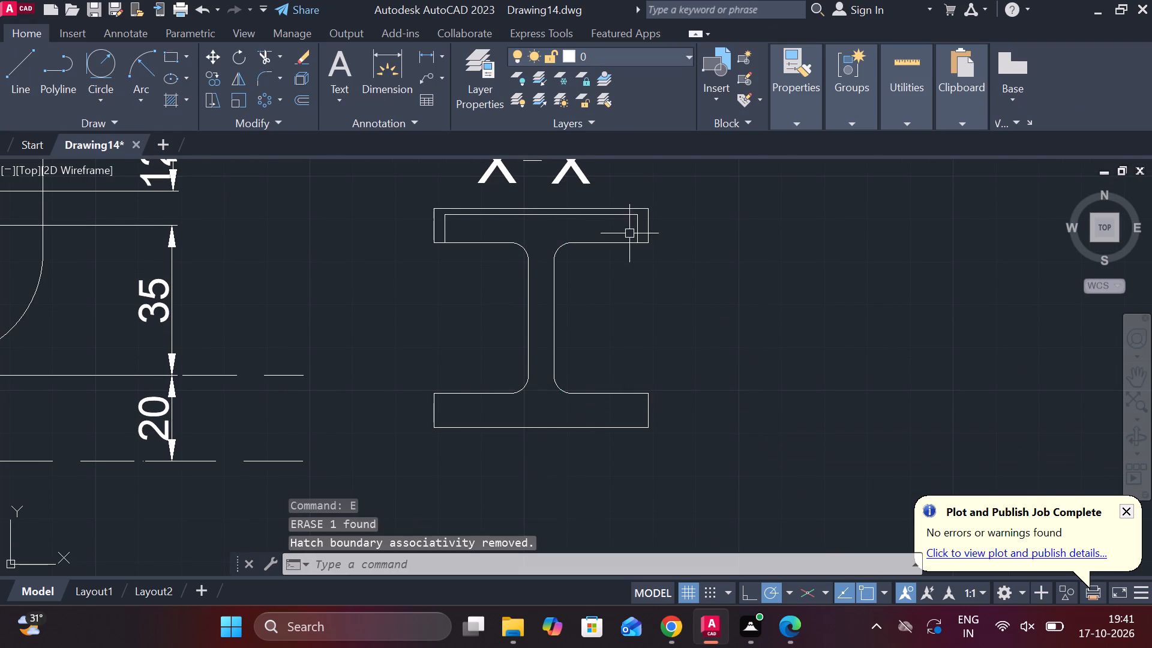
Stretch the lower ends of both inner vertical lines of the upper flange down past the lower flange's bottom edge.
{"action": "left_click", "coordinate": [638, 229]}
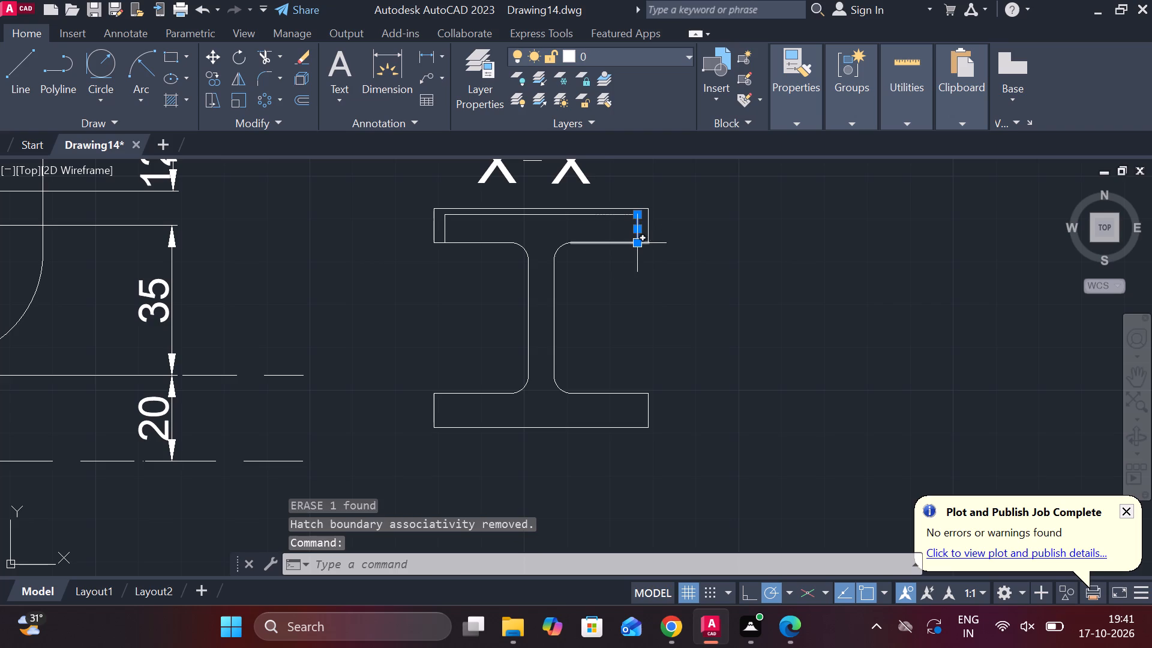
{"action": "left_click", "coordinate": [634, 245]}
{"action": "left_click", "coordinate": [632, 487]}
{"action": "key", "text": "Escape"}
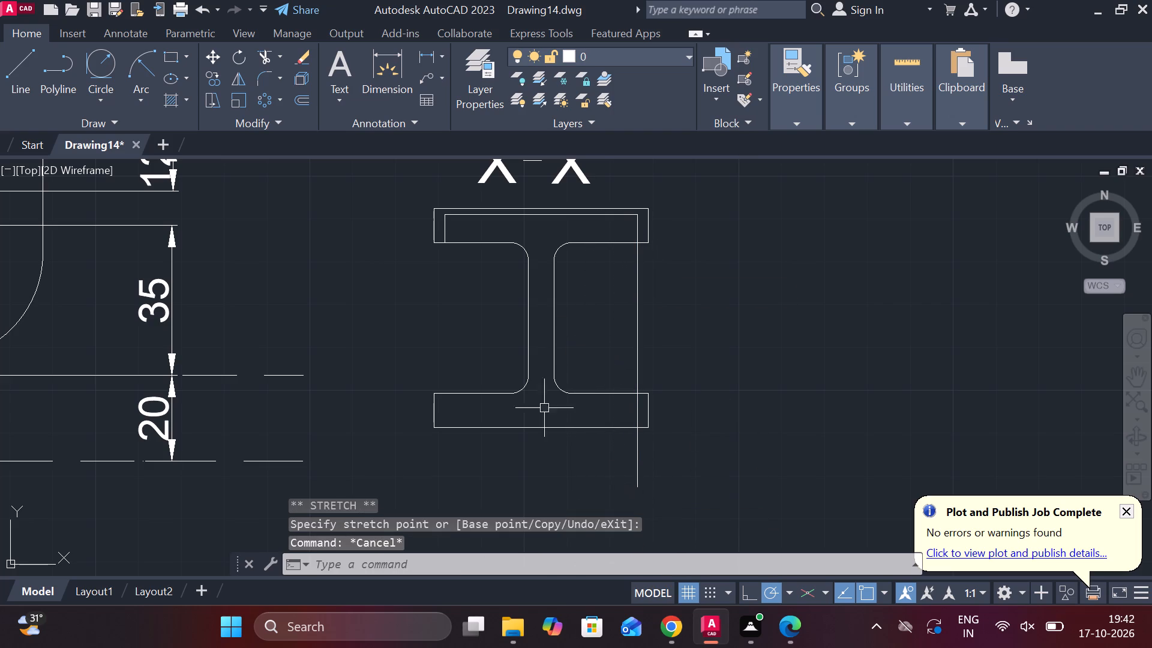
{"action": "left_click", "coordinate": [445, 234]}
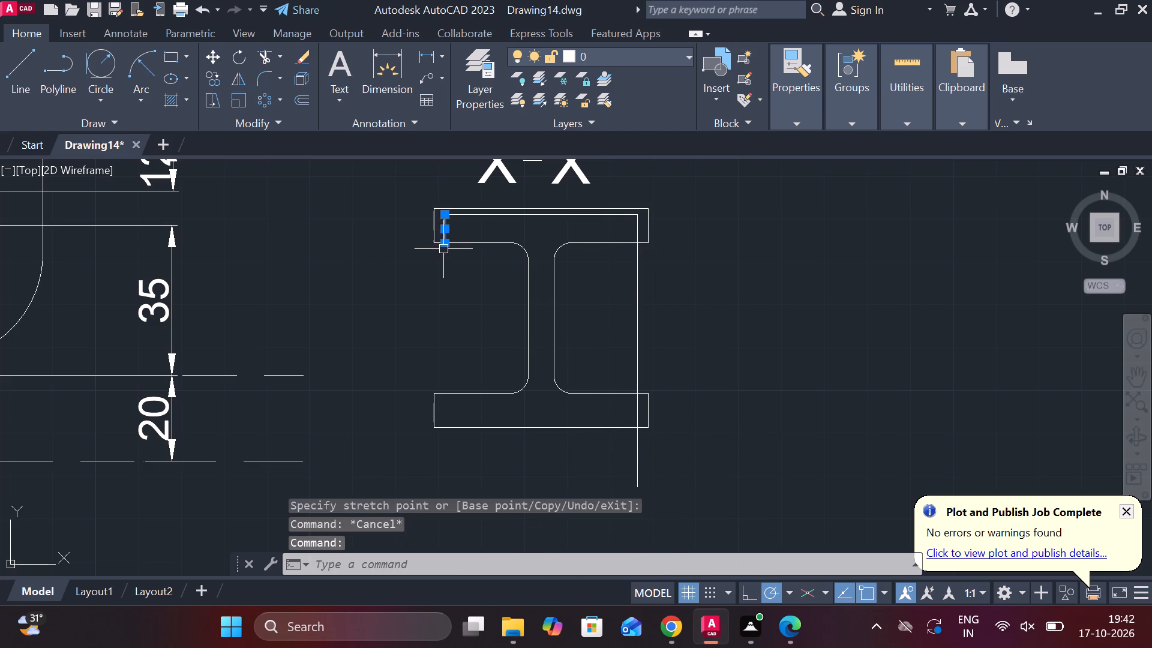
{"action": "left_click", "coordinate": [447, 246]}
{"action": "left_click", "coordinate": [443, 473]}
{"action": "key", "text": "Escape"}
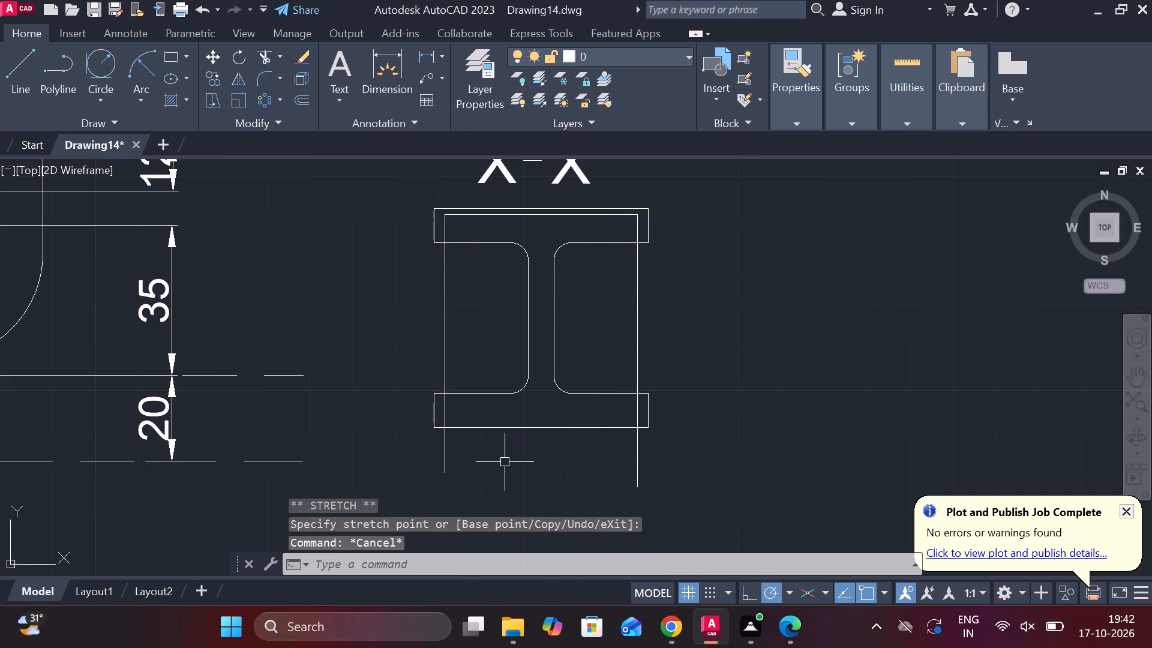
Trim the lower flange's ends outside the two stretched vertical lines, and trim those lines' tails below its bottom edge.
{"action": "type", "text": "TR"}
{"action": "key", "text": "space"}
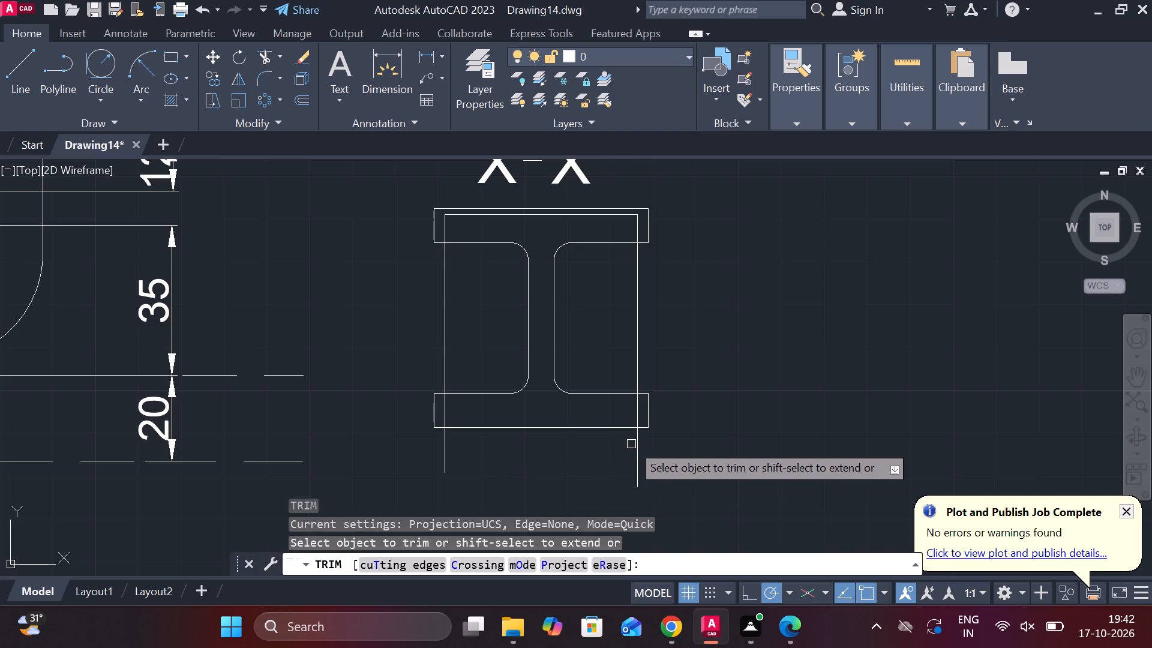
{"action": "left_click", "coordinate": [632, 437]}
{"action": "left_click", "coordinate": [643, 433]}
{"action": "left_click", "coordinate": [643, 427]}
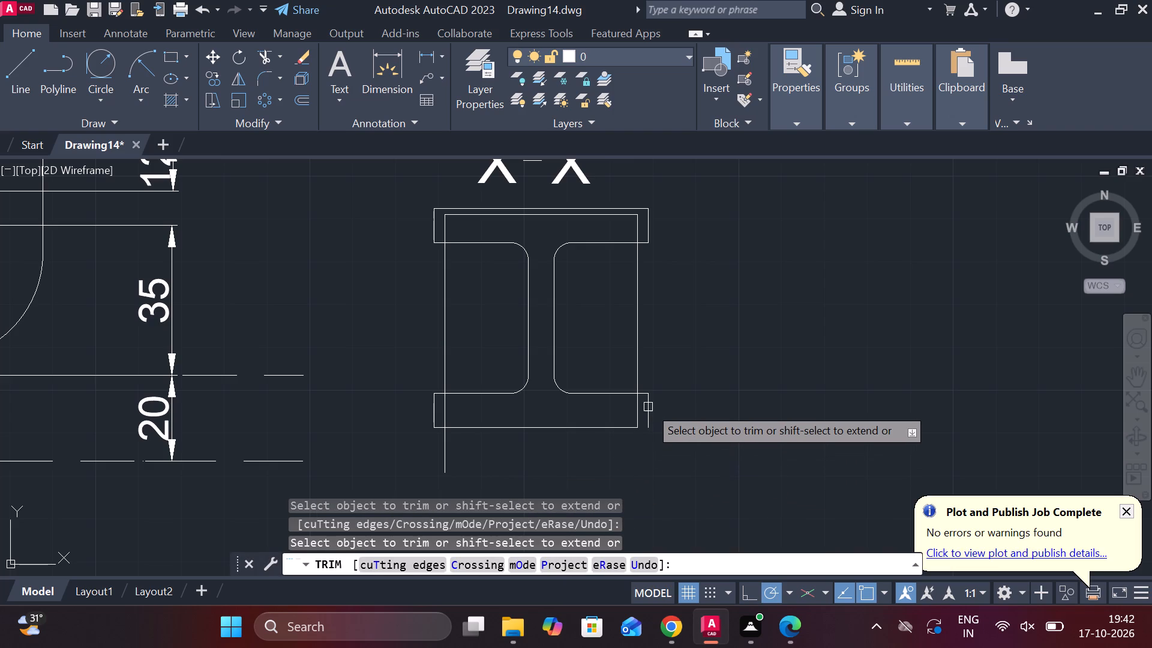
{"action": "left_click", "coordinate": [649, 406]}
{"action": "left_click", "coordinate": [649, 394]}
{"action": "left_click", "coordinate": [434, 425]}
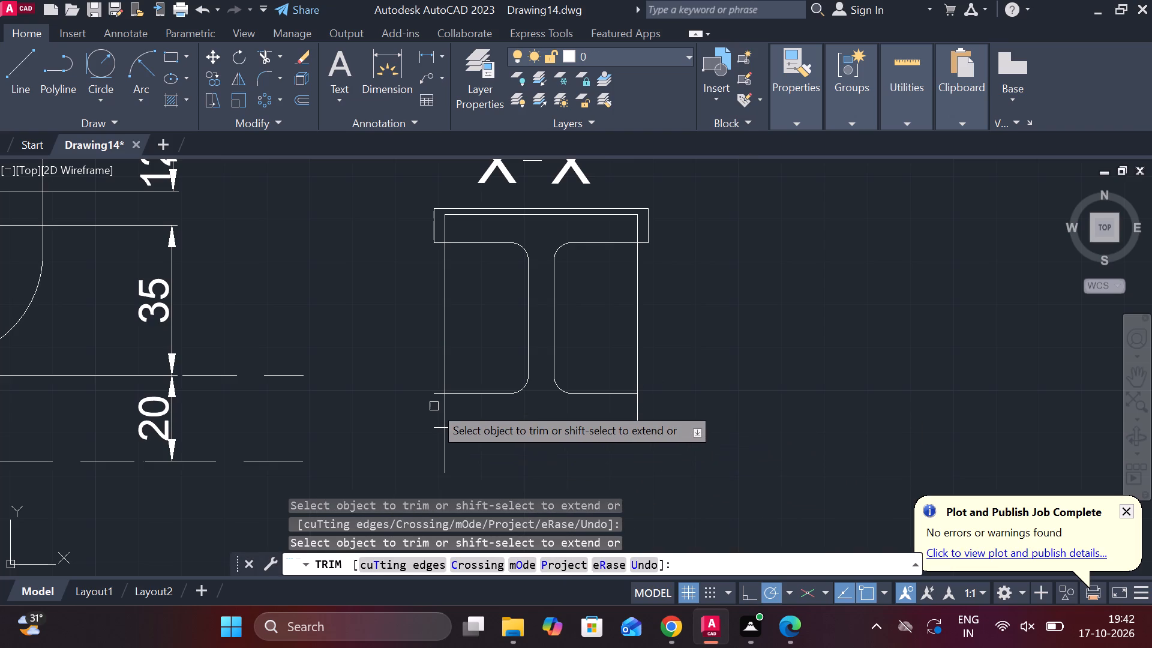
{"action": "left_click", "coordinate": [435, 395]}
{"action": "left_click", "coordinate": [435, 429]}
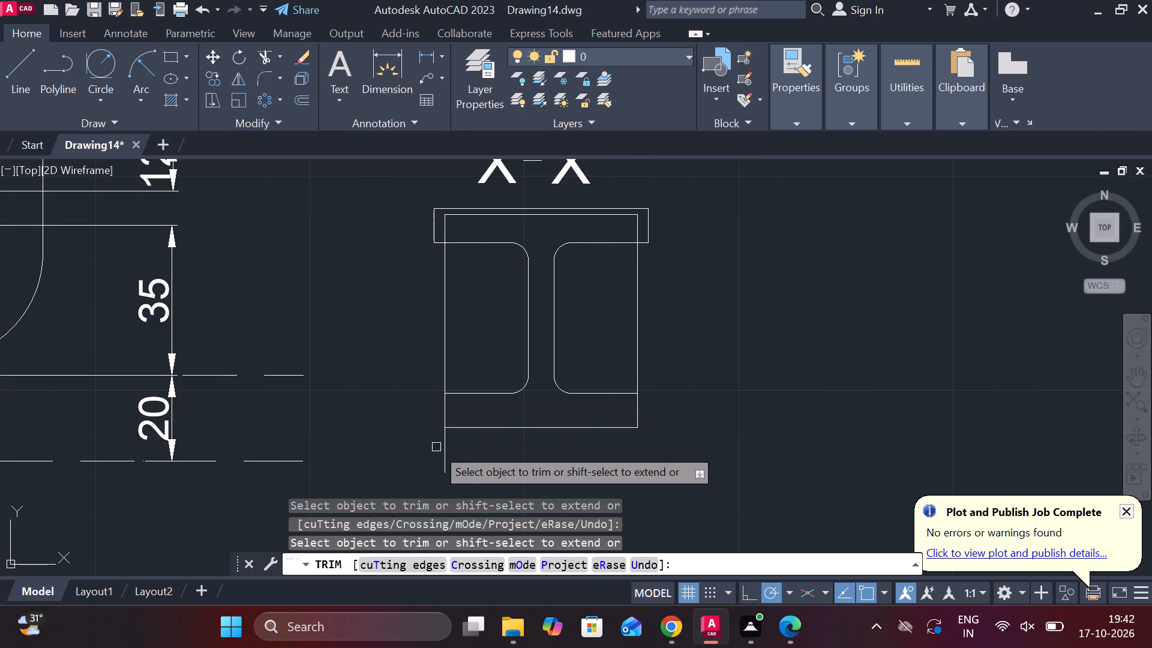
{"action": "left_click", "coordinate": [442, 452]}
Trim away both outer vertical lines between the upper and lower flanges of the I-shaped section.
{"action": "left_click", "coordinate": [442, 333]}
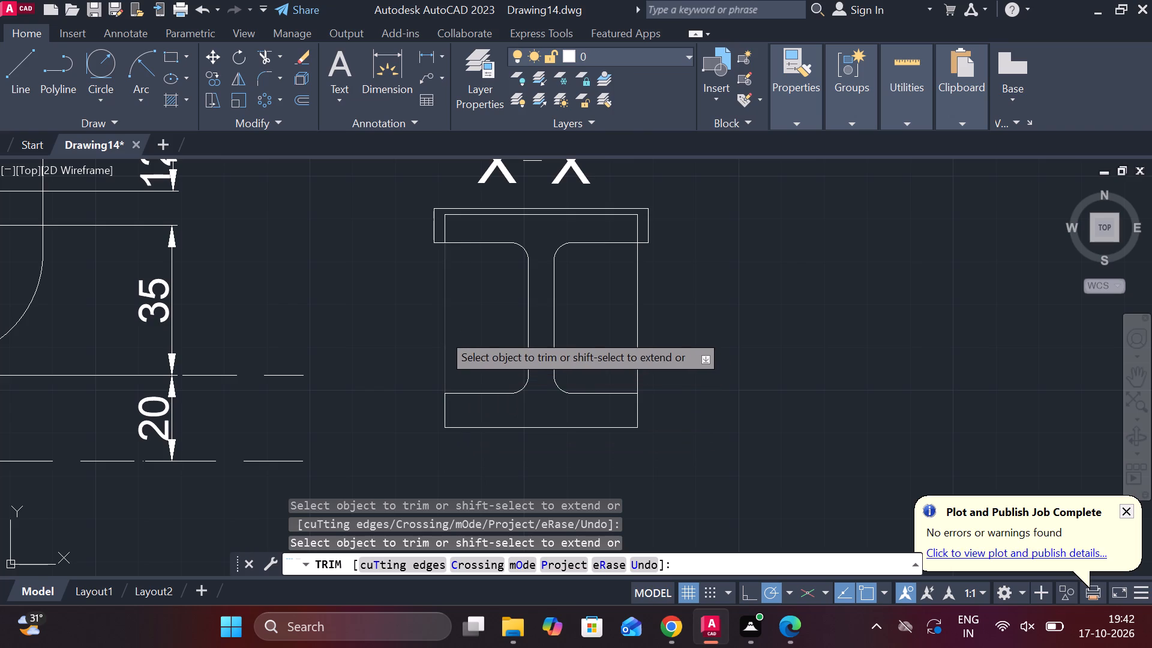
{"action": "left_click", "coordinate": [642, 318]}
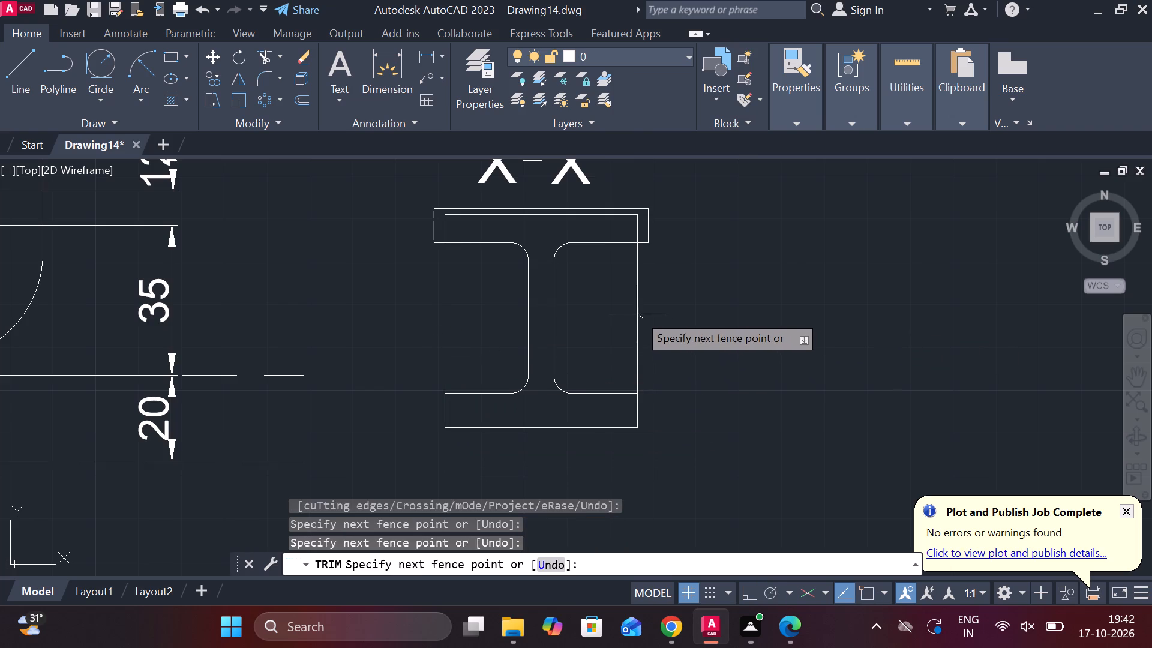
{"action": "left_click", "coordinate": [638, 314]}
{"action": "key", "text": "Escape"}
{"action": "left_click", "coordinate": [659, 350]}
{"action": "left_click", "coordinate": [618, 326]}
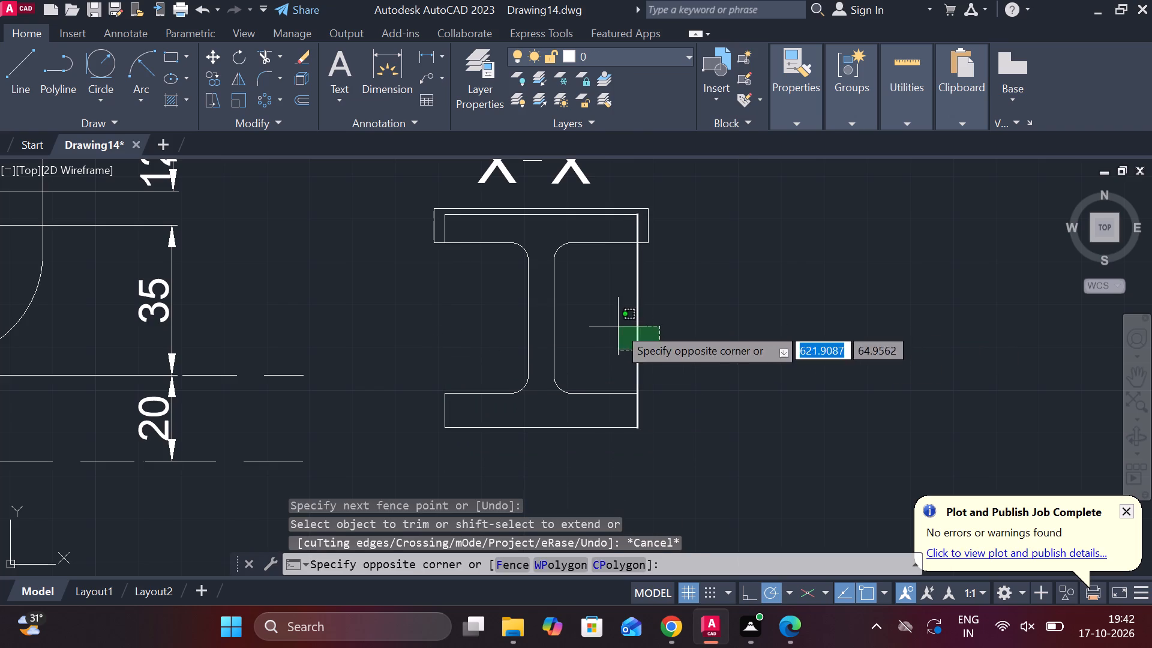
{"action": "key", "text": "Escape"}
{"action": "type", "text": "TR"}
{"action": "key", "text": "space"}
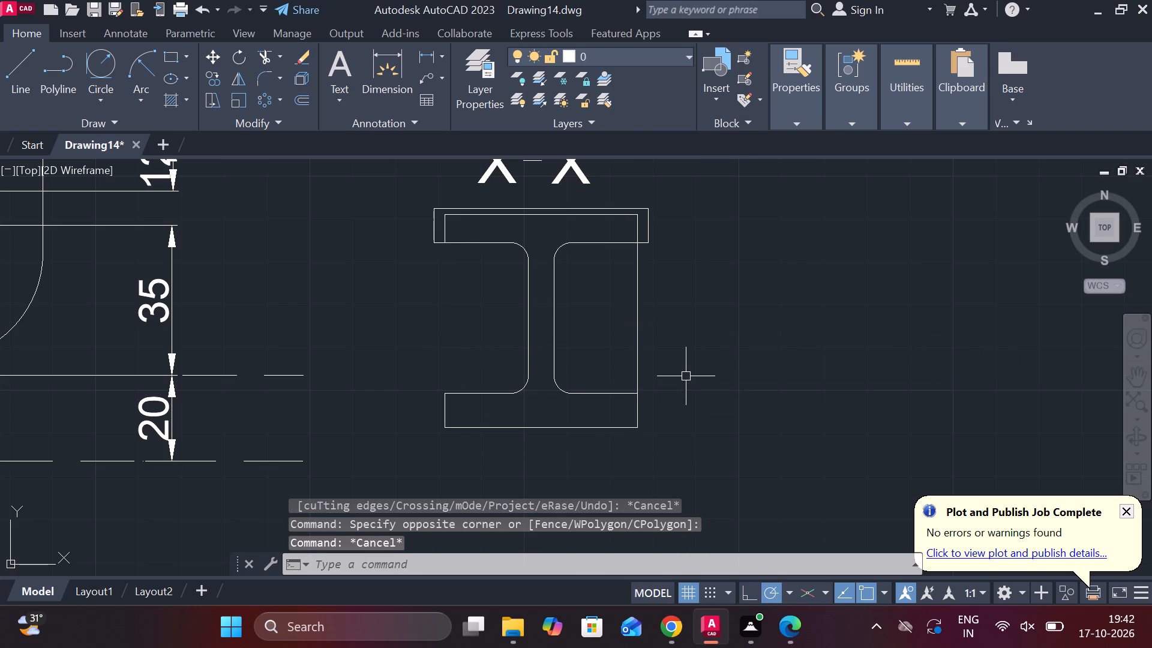
{"action": "left_click", "coordinate": [634, 326]}
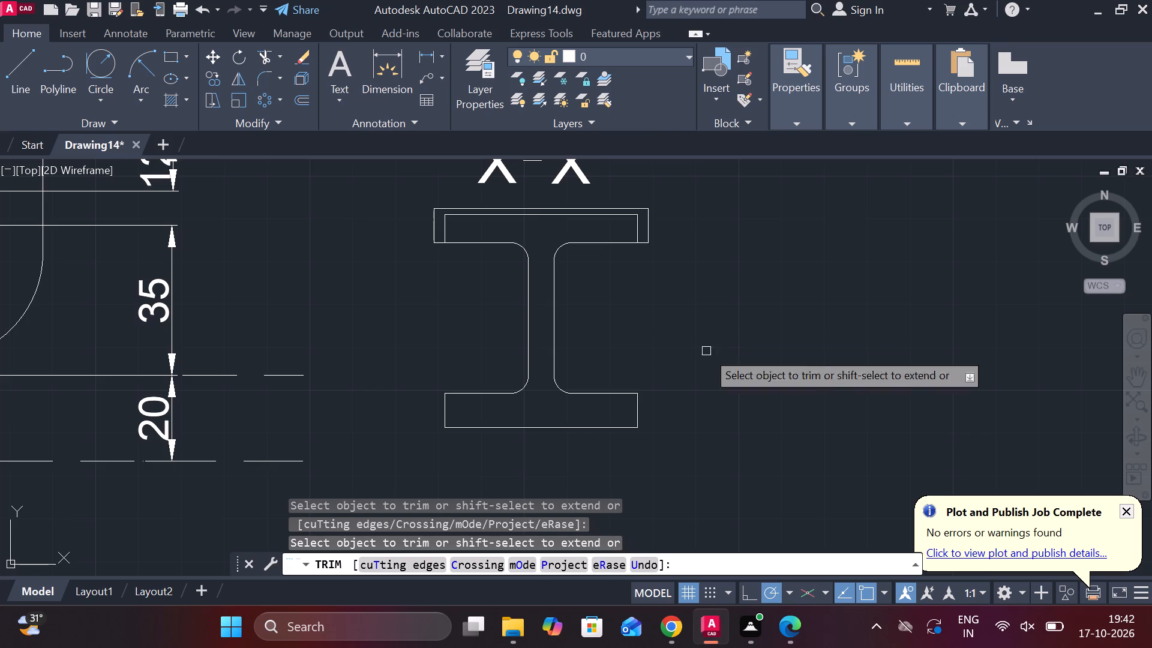
{"action": "key", "text": "Escape"}
Draw a line along the lower flange's bottom edge, from one bottom corner to the other.
{"action": "left_click", "coordinate": [32, 64]}
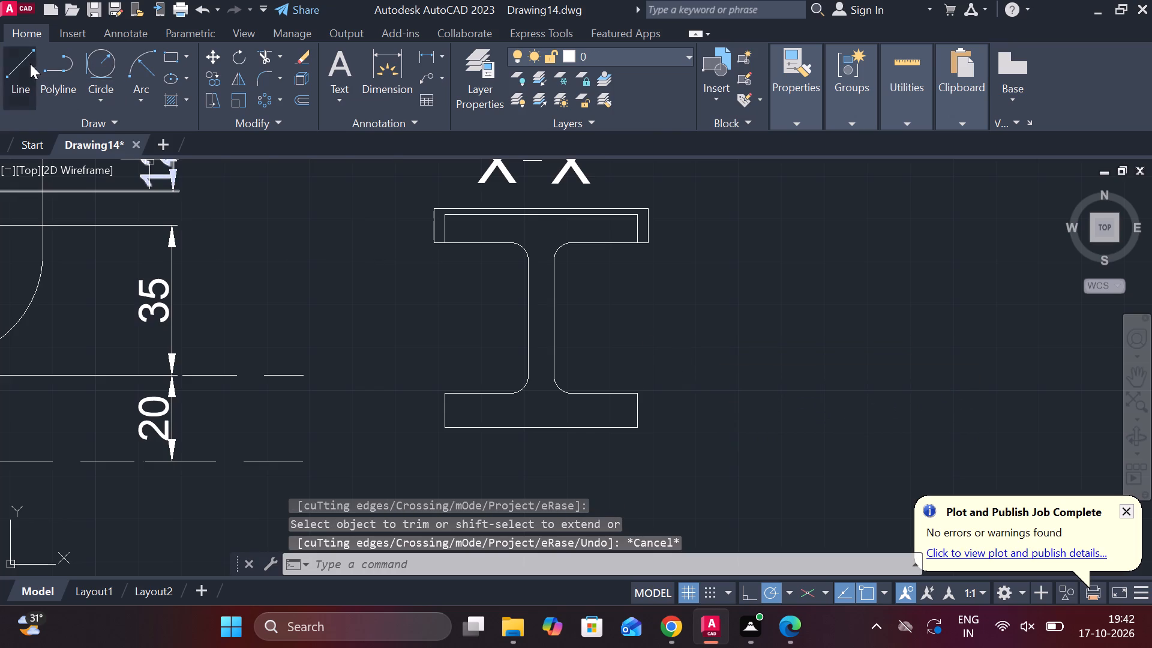
{"action": "left_click", "coordinate": [443, 428]}
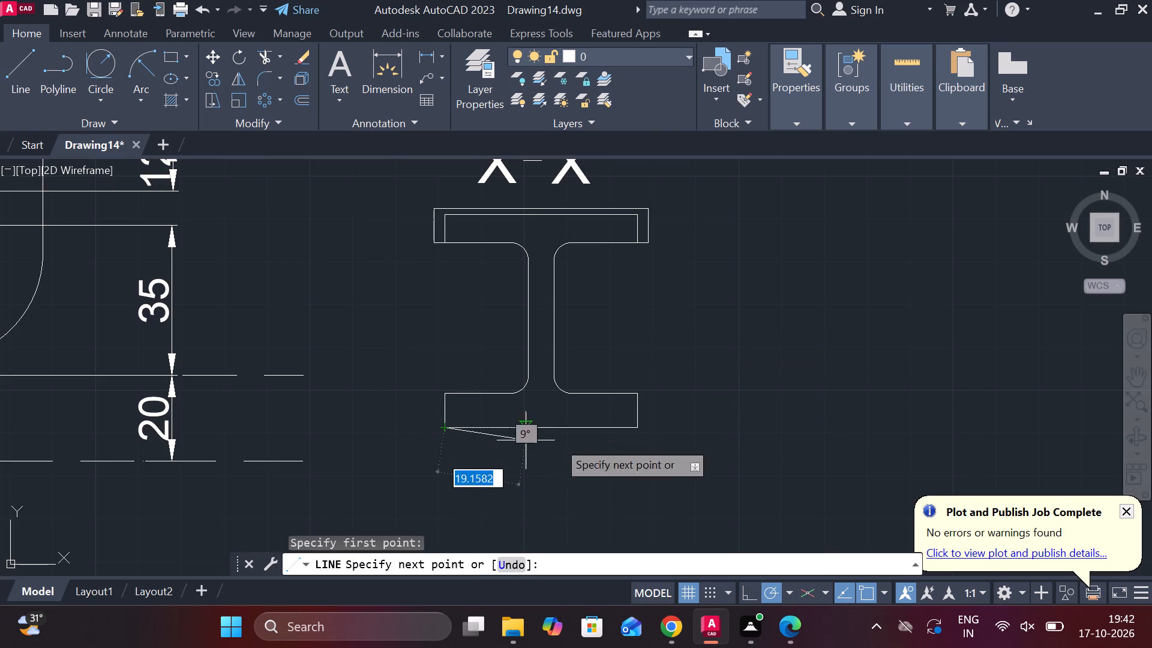
{"action": "left_click", "coordinate": [638, 430]}
{"action": "key", "text": "Escape"}
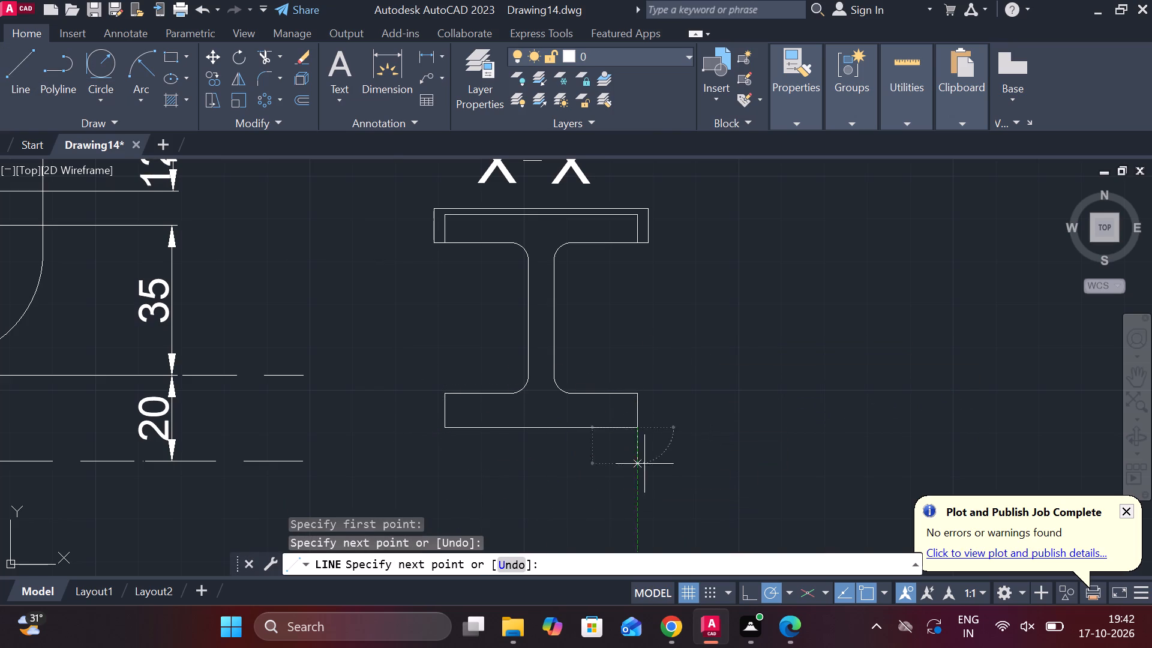
Add a horizontal linear dimension for the lower flange's width, placed below the flange.
{"action": "left_click", "coordinate": [431, 52]}
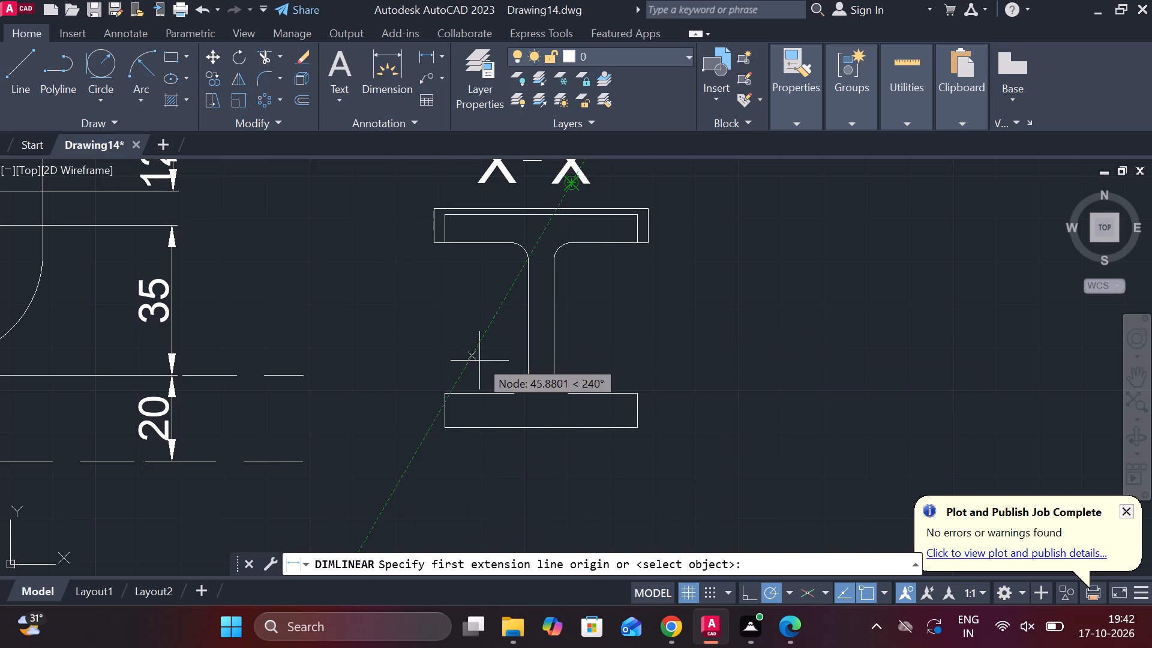
{"action": "left_click", "coordinate": [442, 421]}
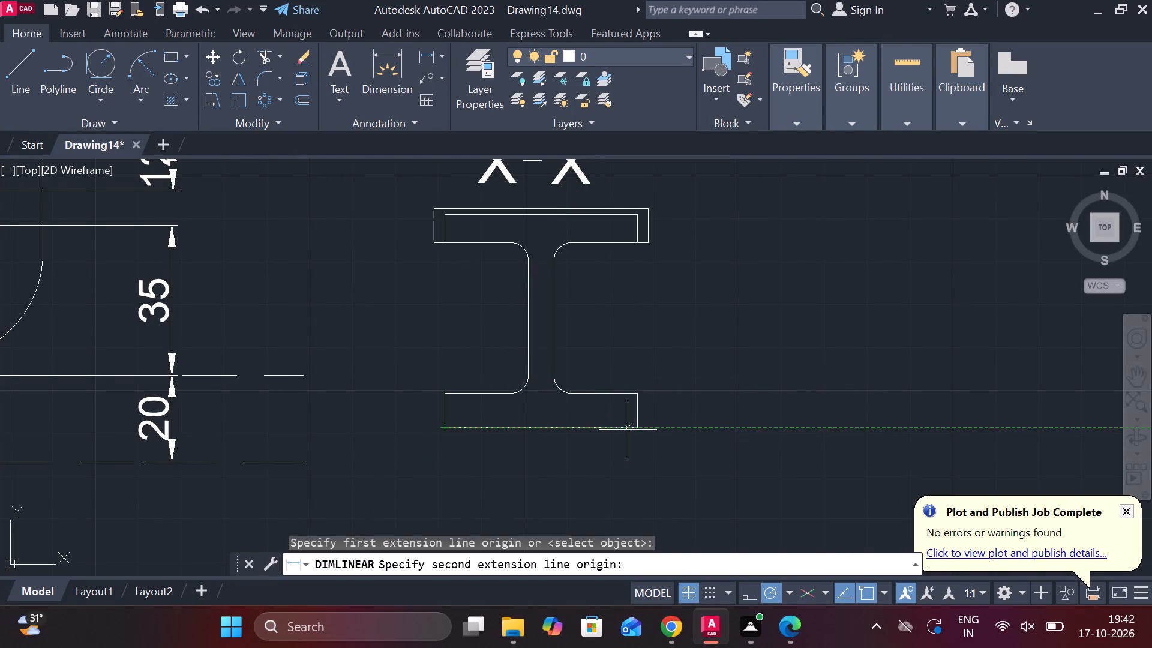
{"action": "left_click", "coordinate": [632, 430]}
{"action": "middle_click_drag", "start_coordinate": [551, 457], "coordinate": [541, 441]}
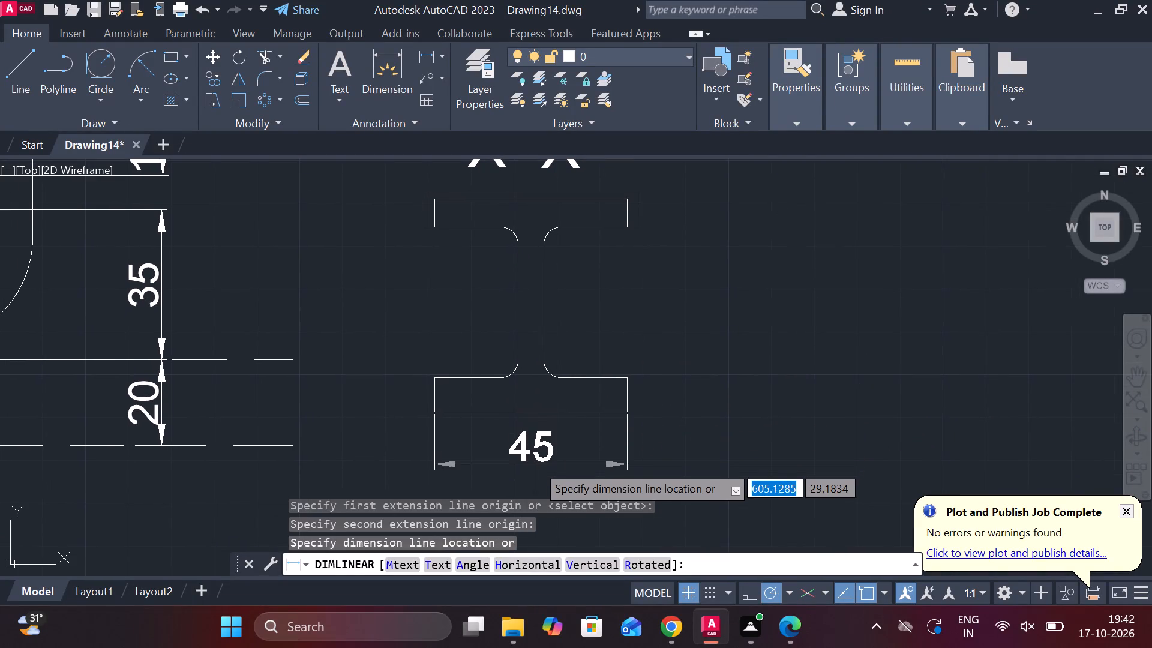
{"action": "left_click", "coordinate": [536, 472]}
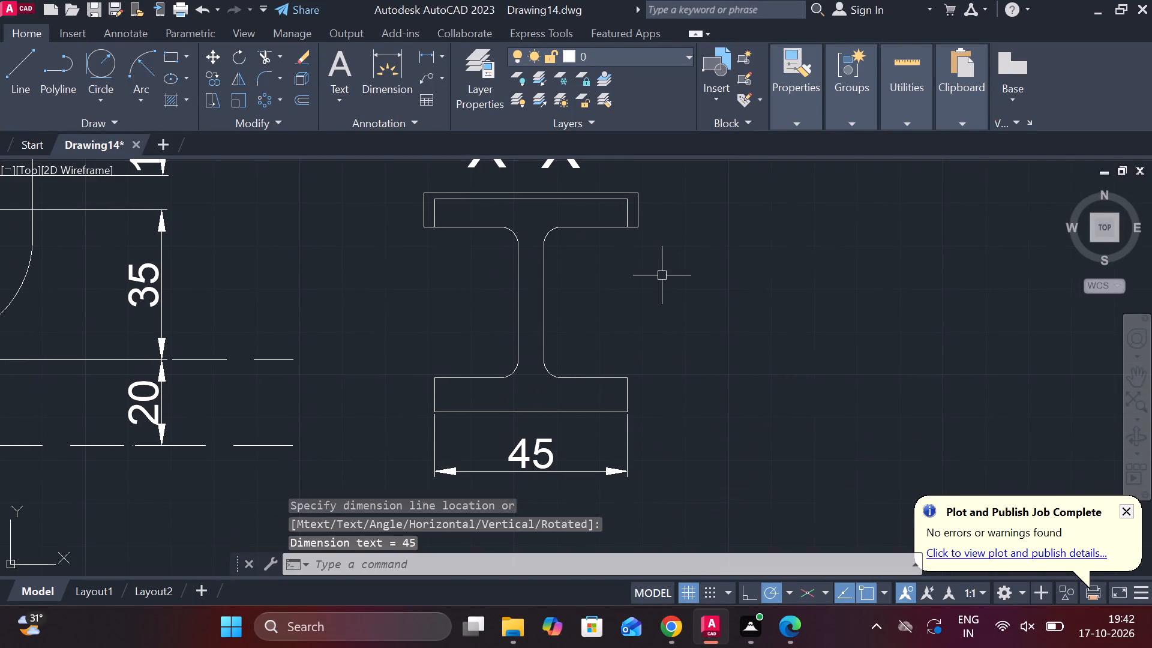
Add a horizontal linear dimension for the upper flange's outer width, placed across the web.
{"action": "key", "text": "space"}
{"action": "middle_click_drag", "start_coordinate": [652, 316], "coordinate": [653, 422]}
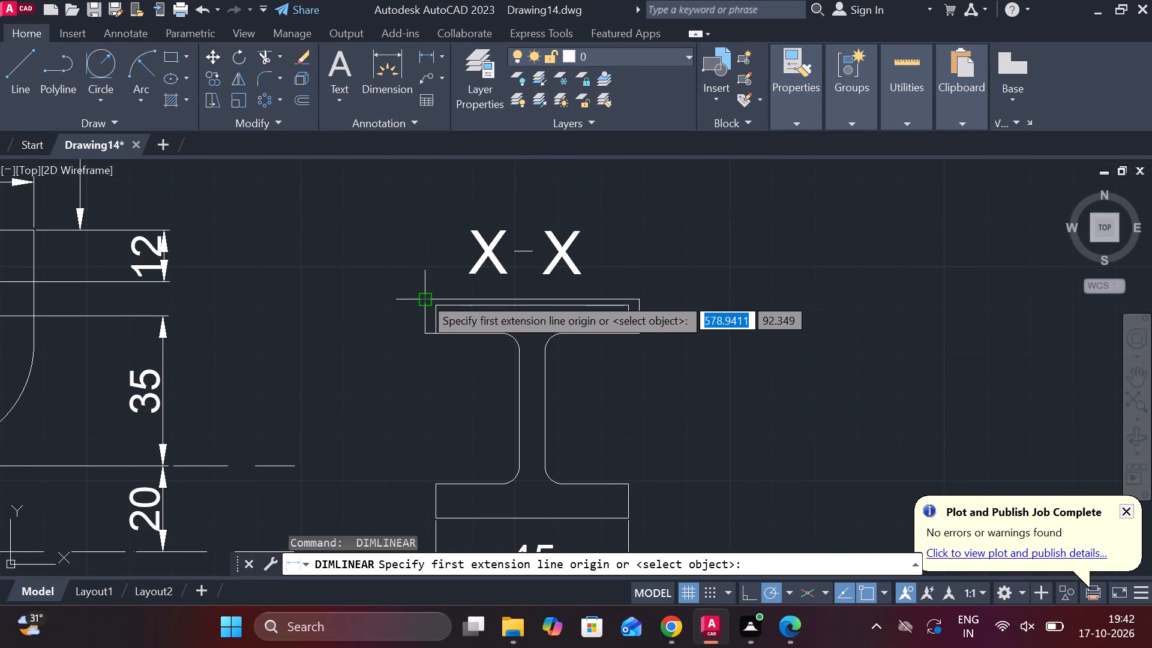
{"action": "left_click", "coordinate": [424, 296]}
{"action": "left_click", "coordinate": [652, 296]}
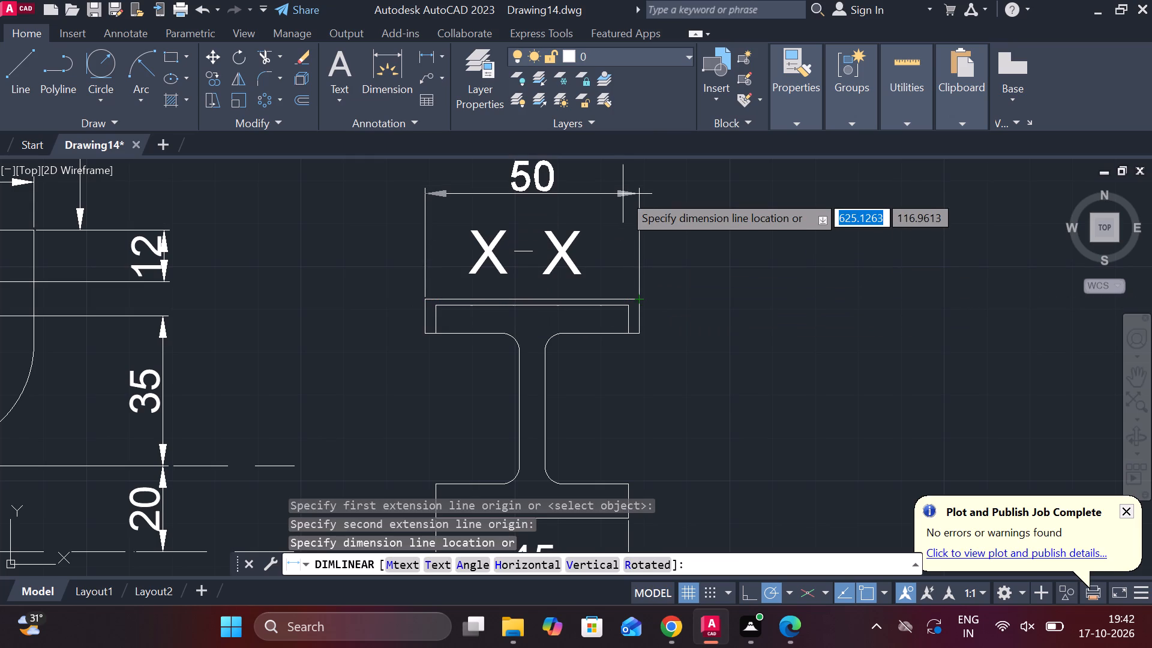
{"action": "left_click", "coordinate": [634, 399]}
{"action": "key", "text": "Escape"}
Move the X-X title straight up to leave more space above the upper flange.
{"action": "left_click", "coordinate": [608, 277]}
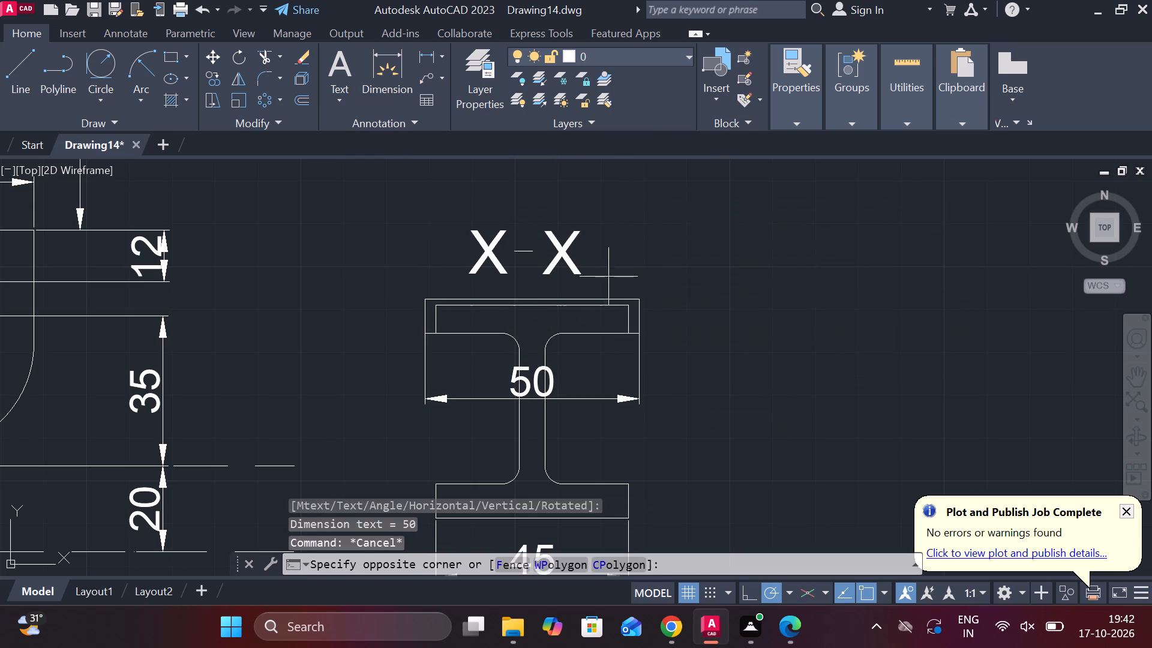
{"action": "left_click", "coordinate": [441, 228]}
{"action": "key", "text": "m"}
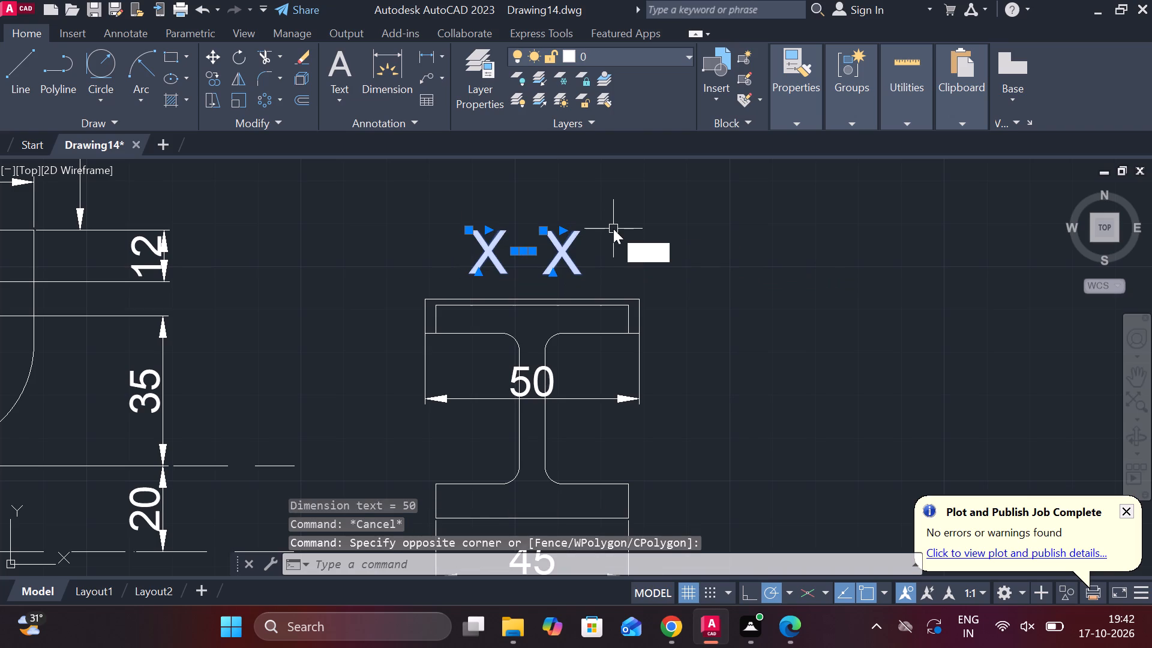
{"action": "key", "text": "Return"}
{"action": "left_click", "coordinate": [616, 257]}
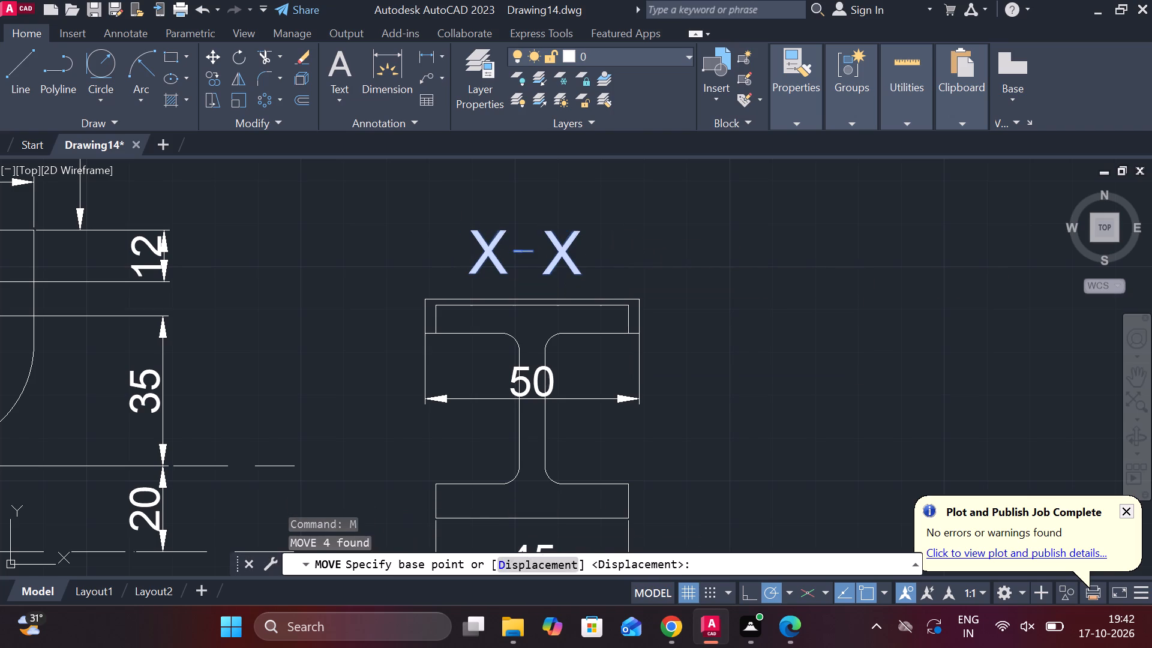
{"action": "left_click", "coordinate": [615, 204]}
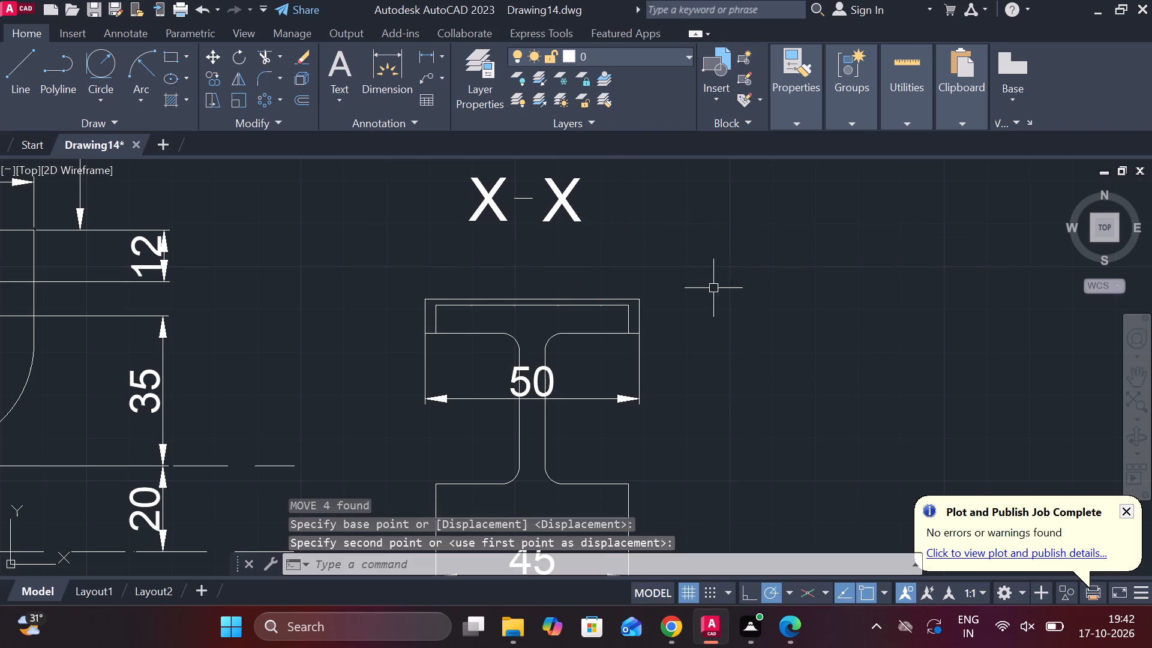
{"action": "key", "text": "Escape"}
Reposition the upper flange's width dimension between the flange and the X-X title.
{"action": "left_click", "coordinate": [577, 401]}
{"action": "left_click", "coordinate": [533, 382]}
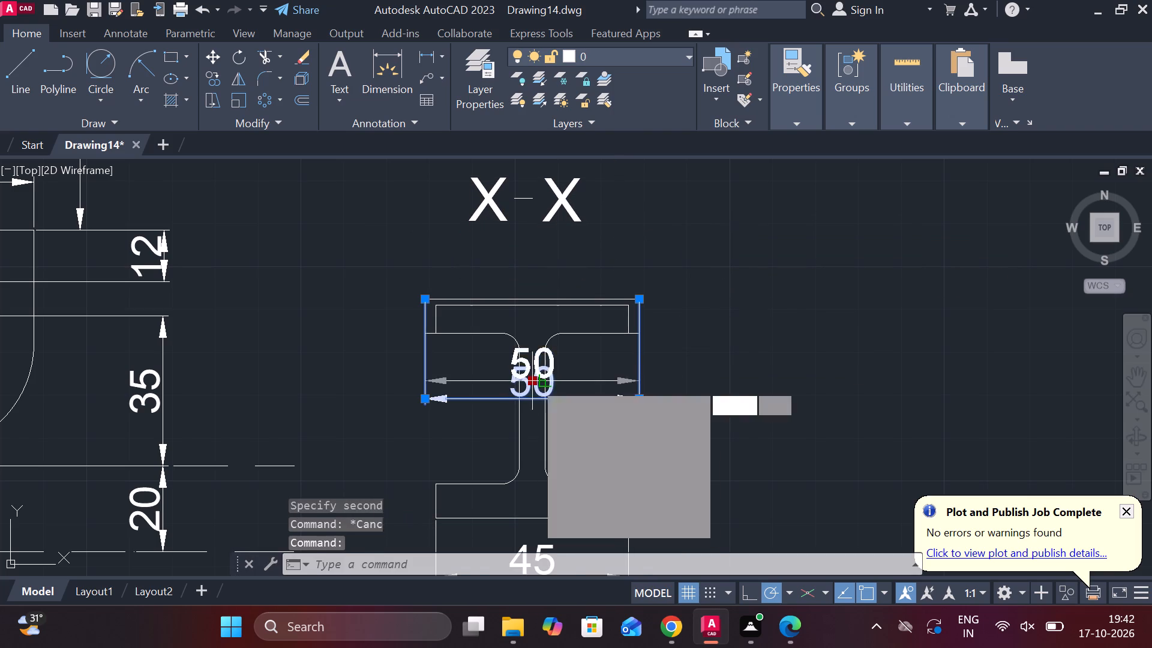
{"action": "left_click", "coordinate": [542, 265]}
{"action": "key", "text": "Escape"}
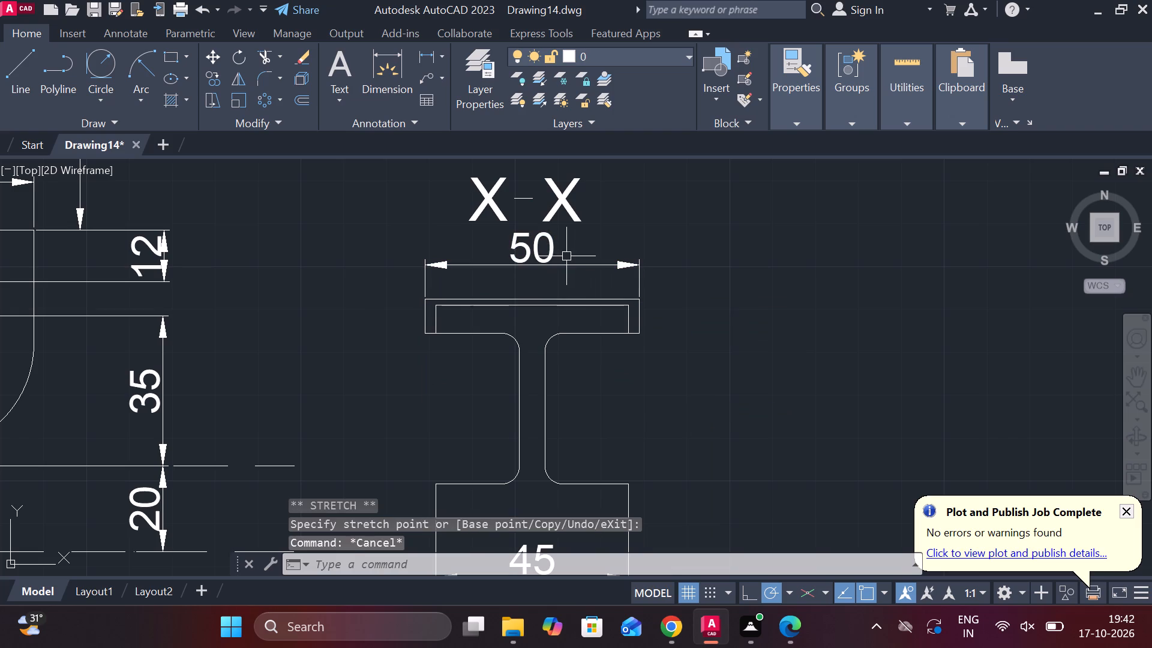
Hatch the interior of the I-shaped section, covering the web and both flanges.
{"action": "left_click", "coordinate": [167, 94]}
{"action": "left_click", "coordinate": [532, 325]}
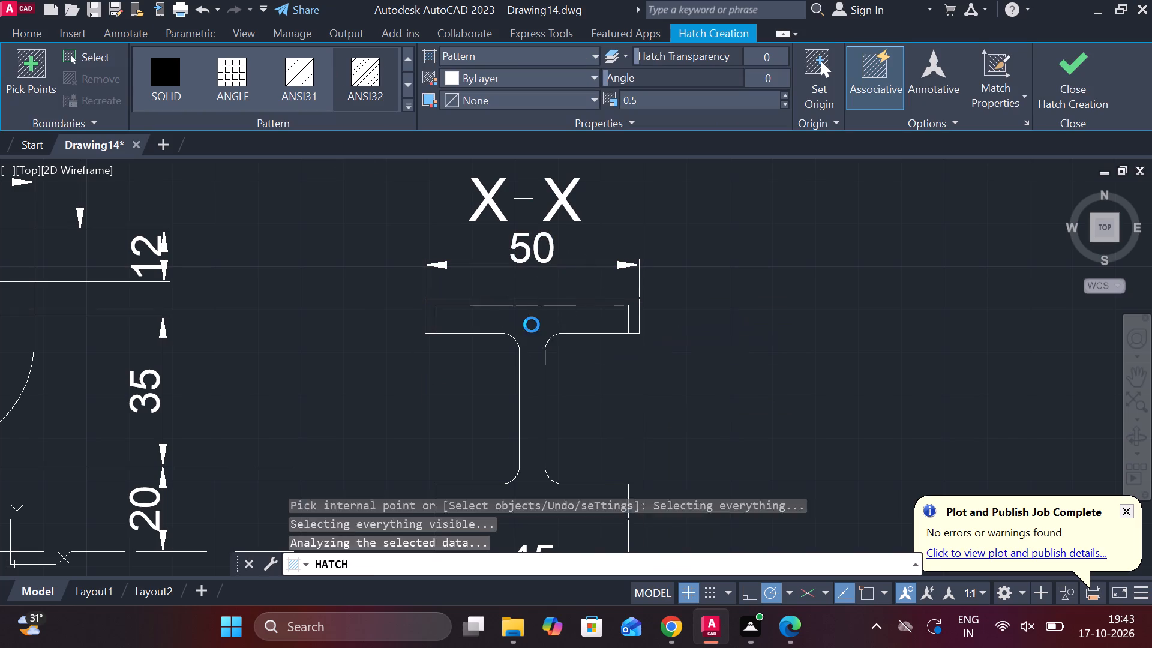
{"action": "left_click", "coordinate": [1082, 68]}
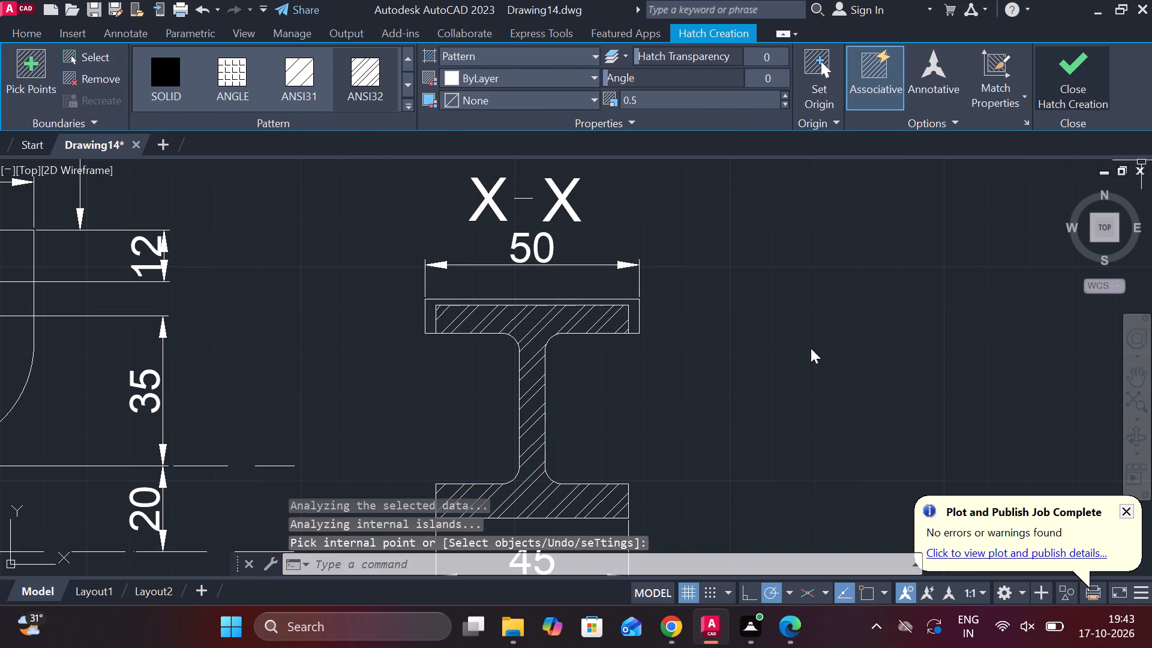
Add the centred multiline title "1.FRAME" with text height 15 beneath the clamp's lower section mark.
{"action": "scroll", "coordinate": [806, 340], "scroll_direction": "down", "scroll_amount": 2}
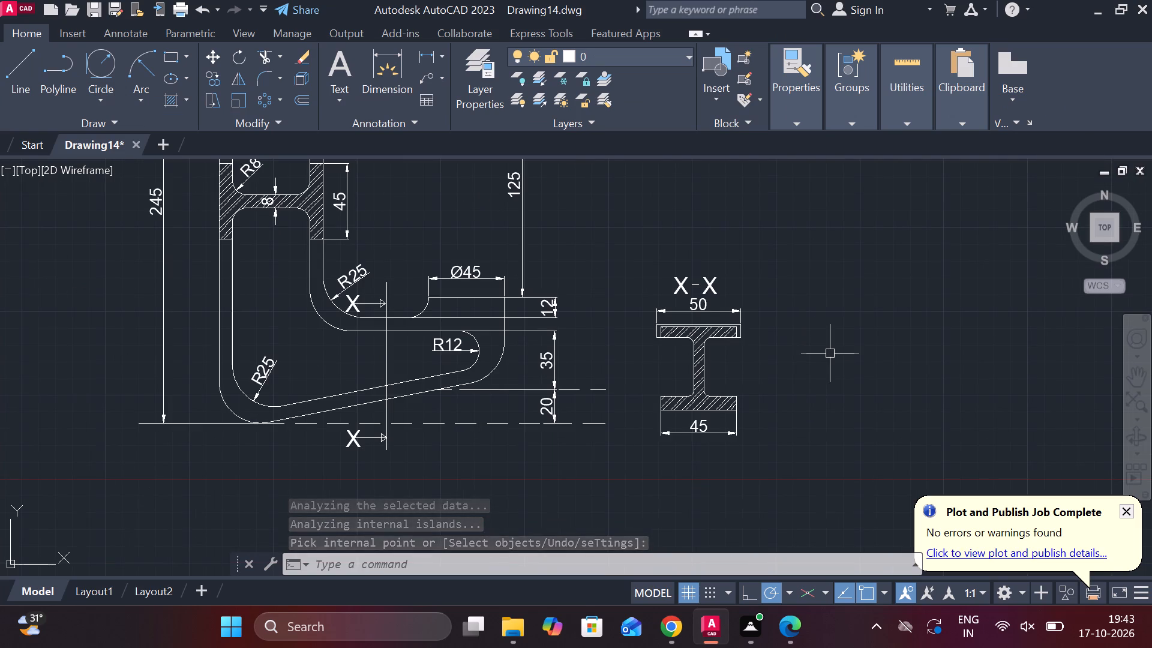
{"action": "scroll", "coordinate": [830, 353], "scroll_direction": "down", "scroll_amount": 2}
{"action": "scroll", "coordinate": [837, 334], "scroll_direction": "up", "scroll_amount": 1}
{"action": "middle_click_drag", "start_coordinate": [840, 343], "coordinate": [833, 344]}
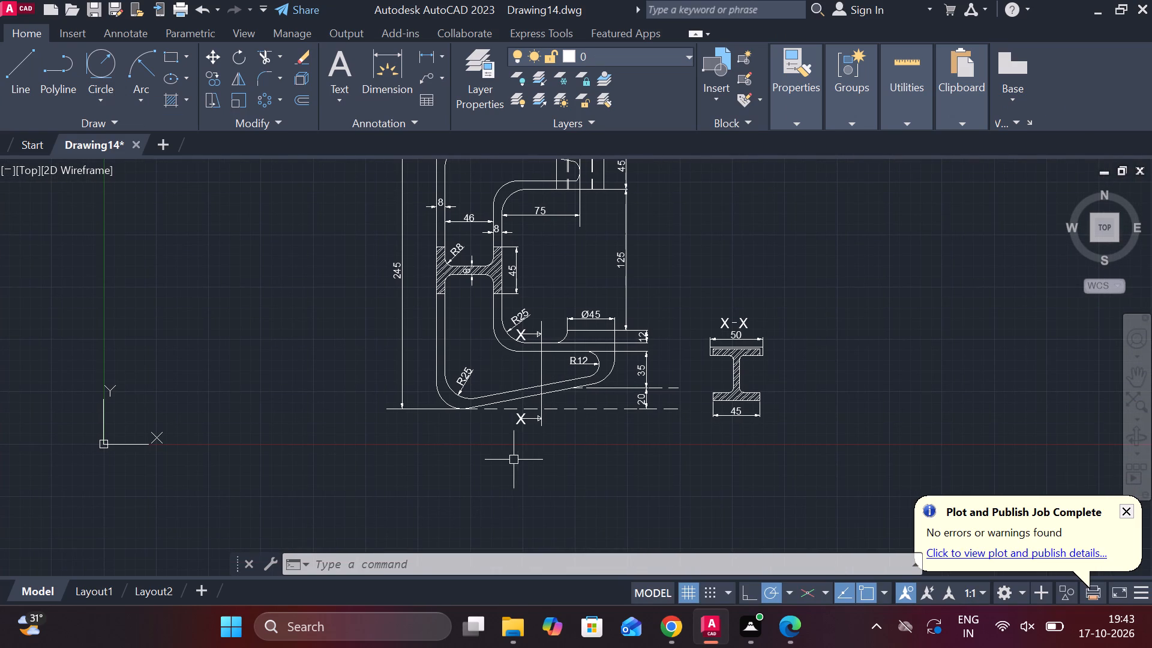
{"action": "middle_click_drag", "start_coordinate": [511, 460], "coordinate": [541, 386]}
{"action": "scroll", "coordinate": [541, 386], "scroll_direction": "up", "scroll_amount": 1}
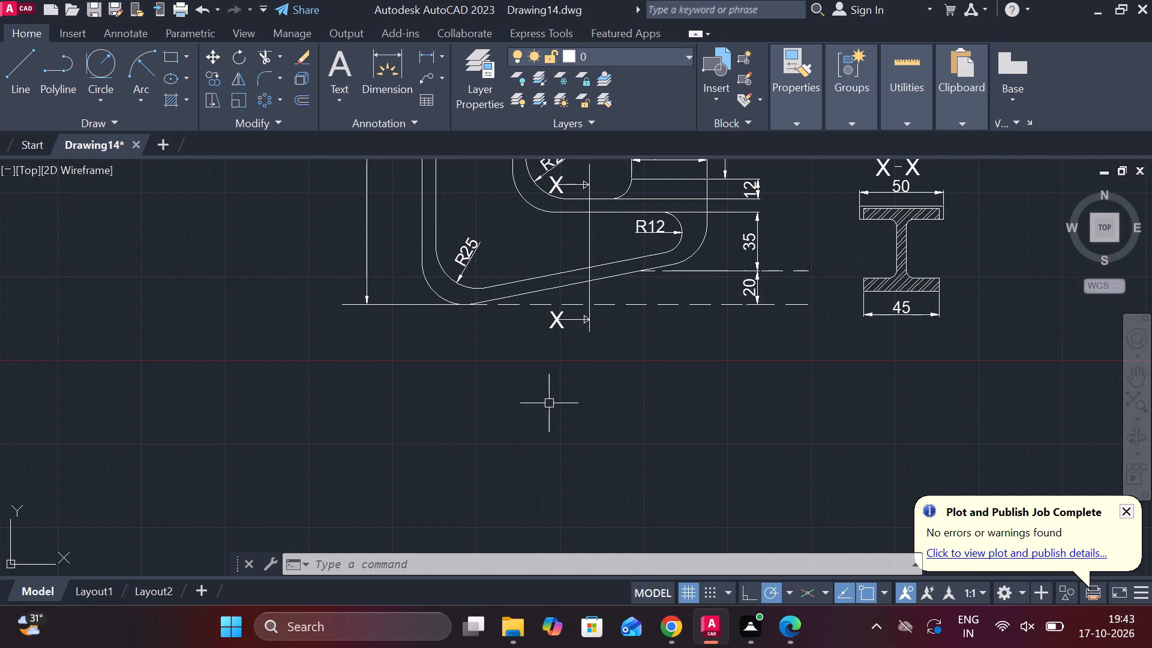
{"action": "key", "text": "m"}
{"action": "type", "text": "T"}
{"action": "key", "text": "space"}
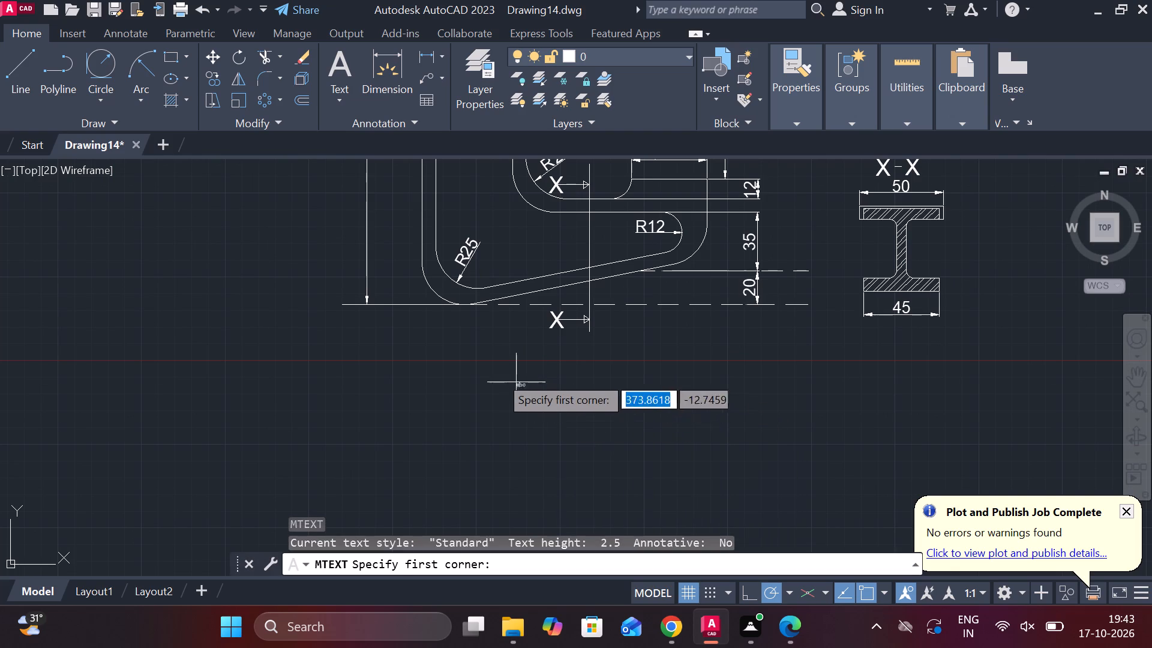
{"action": "left_click", "coordinate": [490, 354]}
{"action": "left_click", "coordinate": [757, 422]}
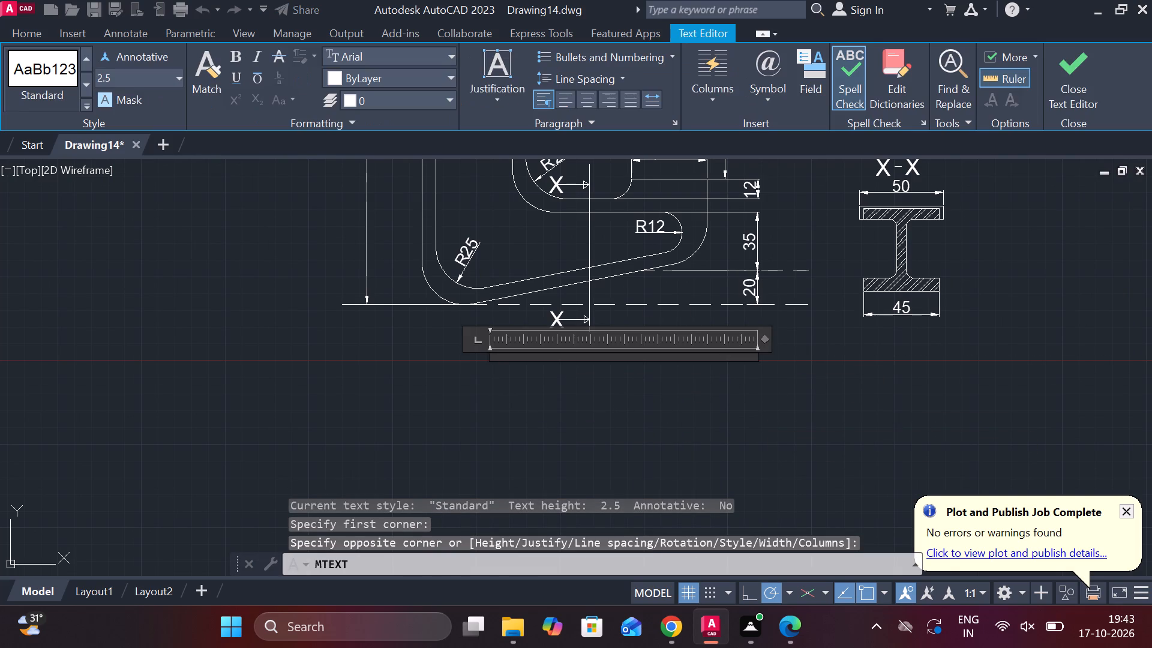
{"action": "left_click", "coordinate": [177, 79]}
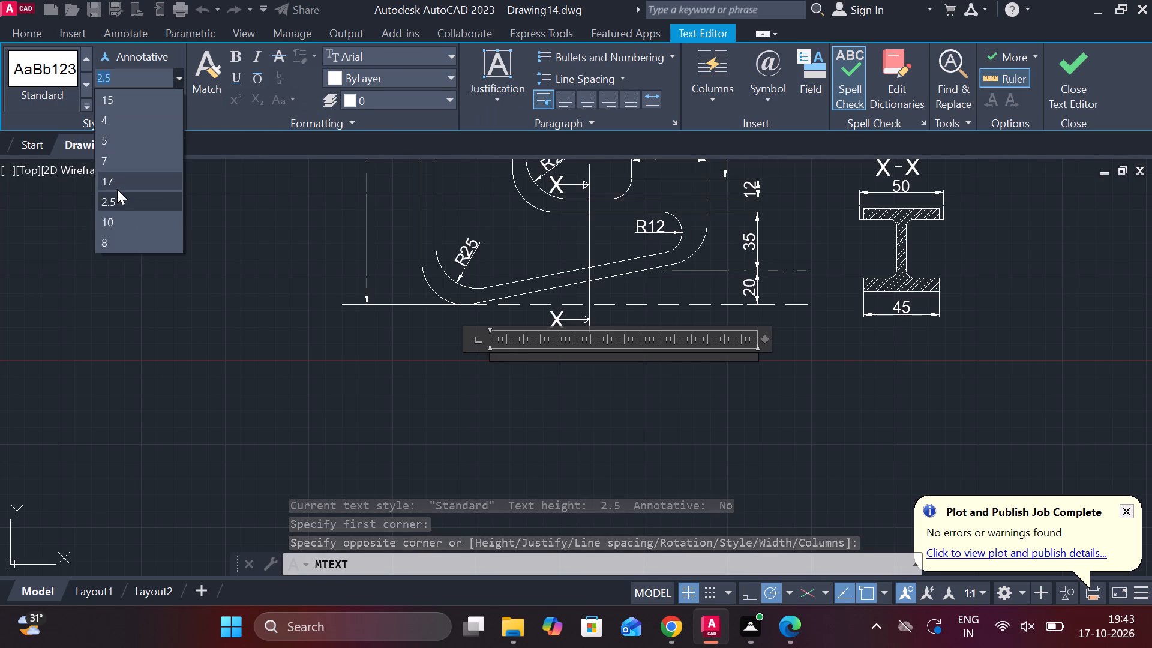
{"action": "left_click", "coordinate": [132, 99]}
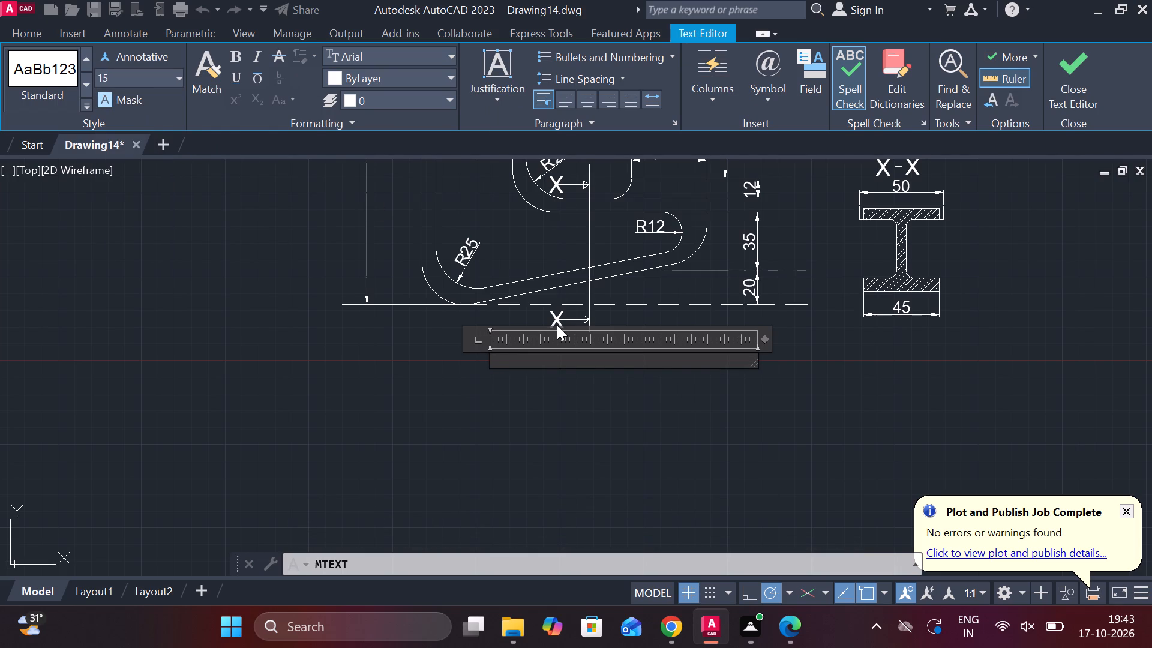
{"action": "key", "text": "f"}
{"action": "type", "text": "RAM"}
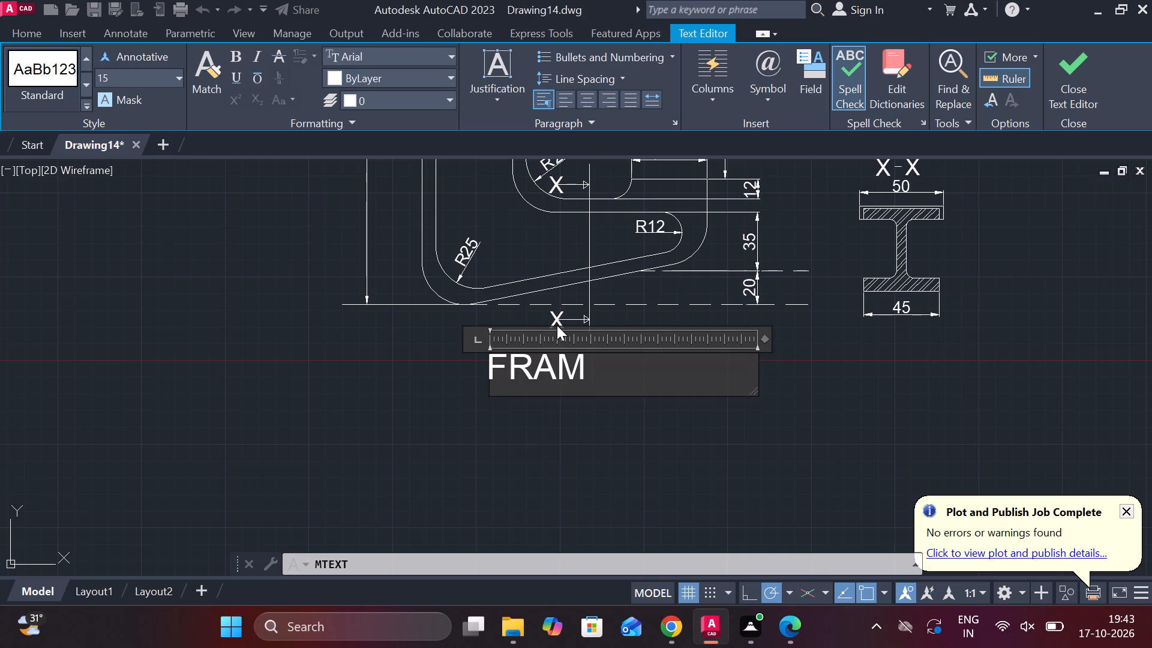
{"action": "key", "text": "e"}
{"action": "key", "text": "space"}
{"action": "type", "text": "CAS"}
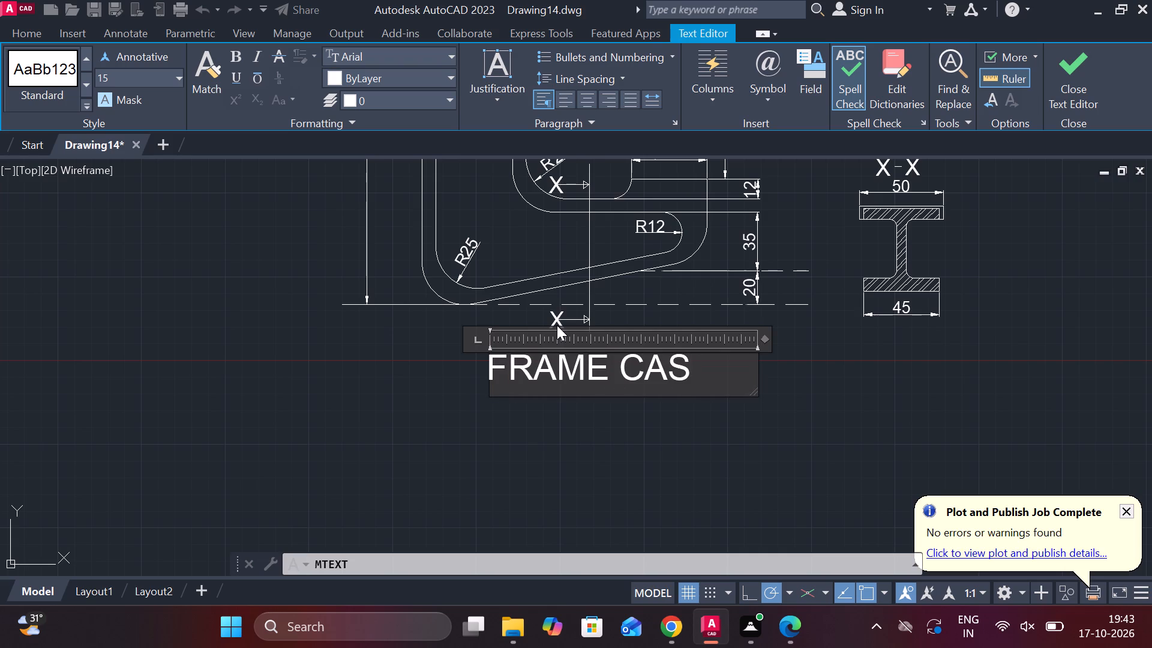
{"action": "key", "text": "BackSpace"}
{"action": "key", "text": "BackSpace"}
{"action": "key", "text": "BackSpace"}
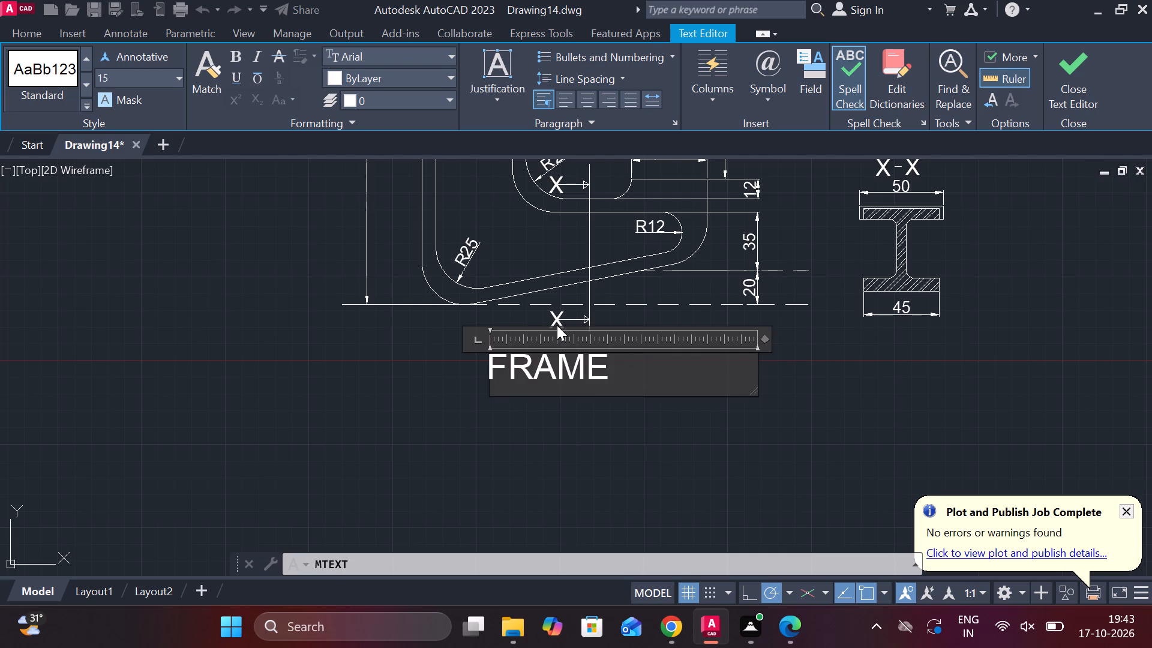
{"action": "key", "text": "Left"}
{"action": "key", "text": "Left"}
{"action": "key", "text": "Left"}
{"action": "key", "text": "Left"}
{"action": "key", "text": "Left"}
{"action": "key", "text": "Left"}
{"action": "type", "text": "1."}
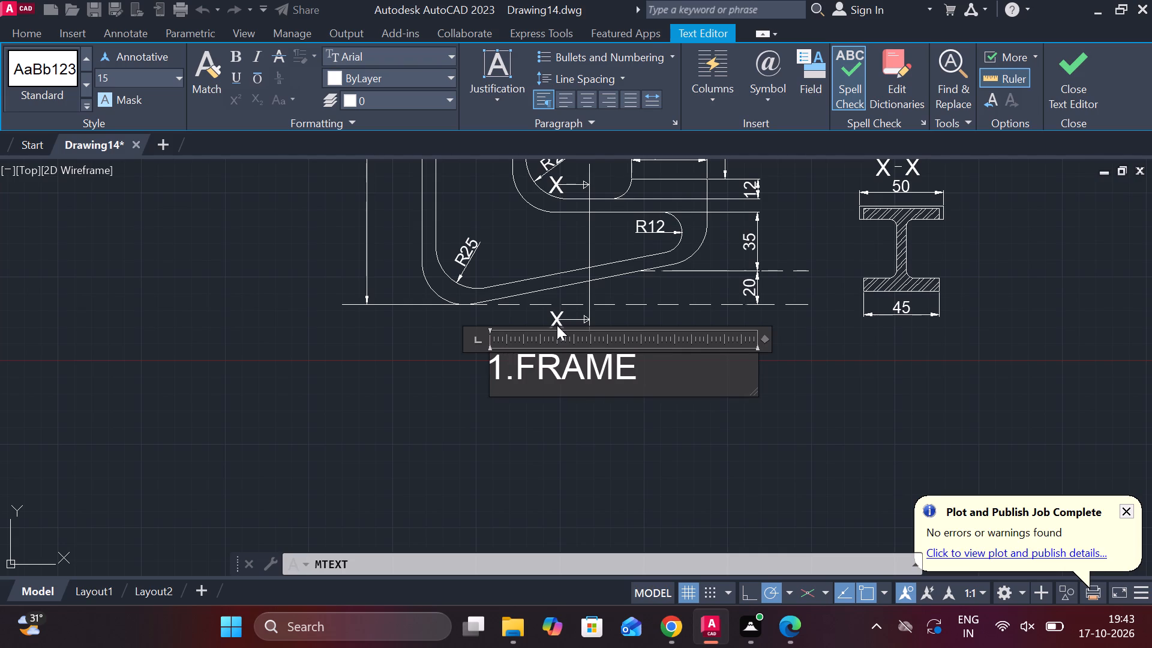
{"action": "left_click", "coordinate": [592, 97]}
{"action": "left_click", "coordinate": [1067, 77]}
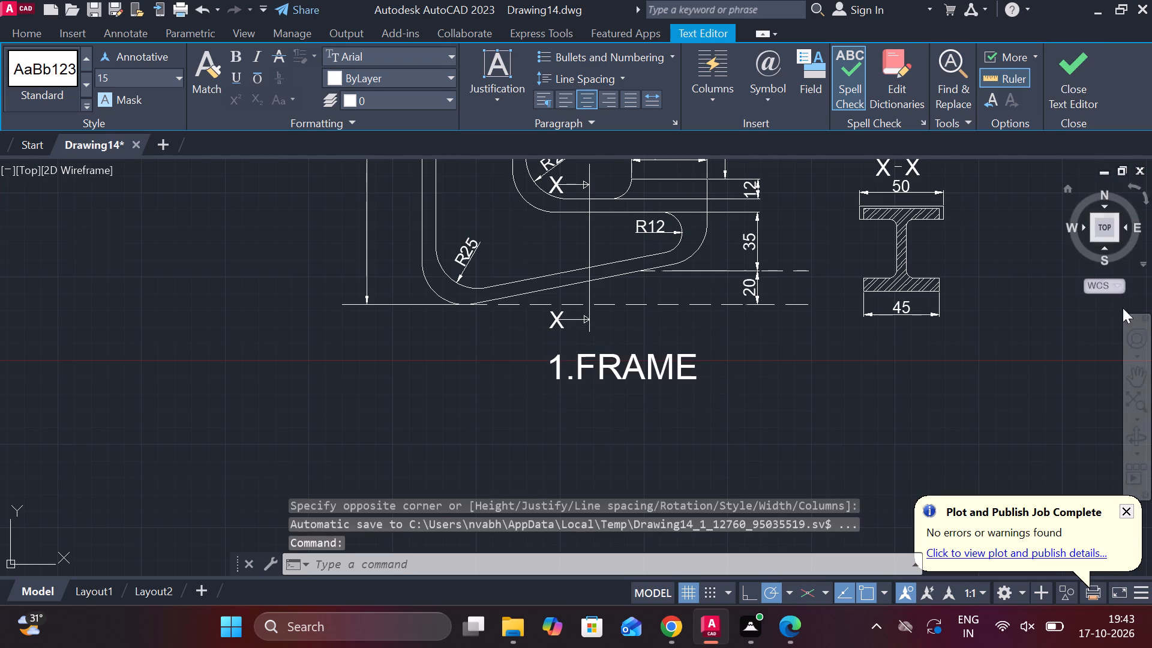
Set the text height of the "SQ.THREAD DIA 24" leader note to 6.
{"action": "scroll", "coordinate": [742, 406], "scroll_direction": "down", "scroll_amount": 2}
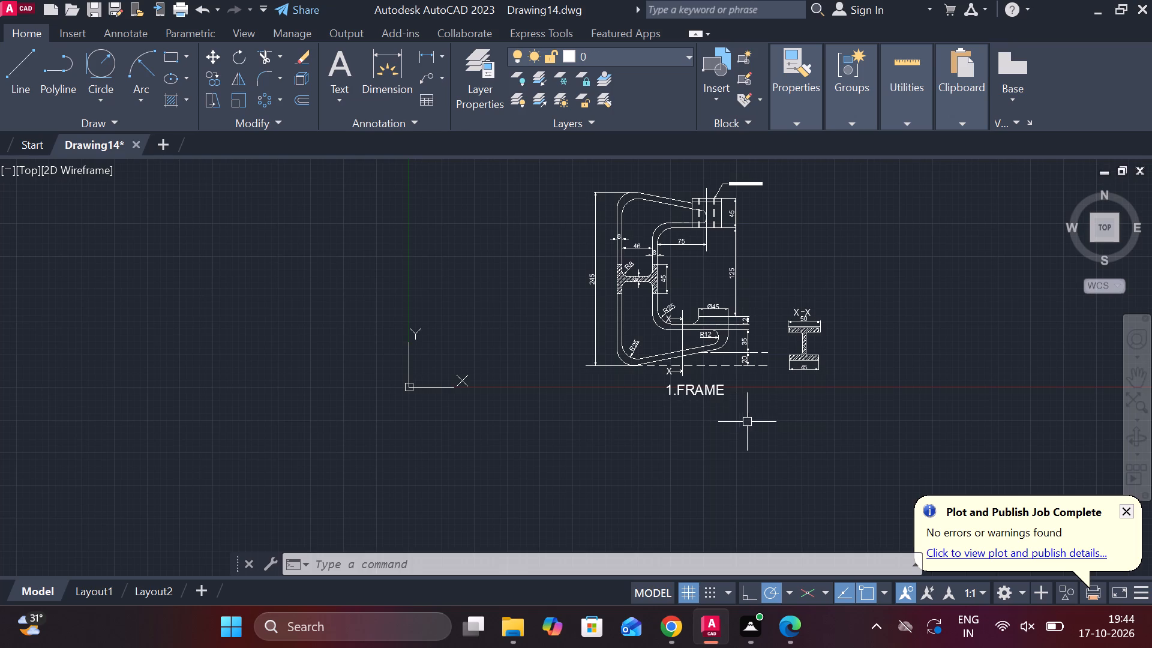
{"action": "middle_click_drag", "start_coordinate": [748, 421], "coordinate": [626, 449]}
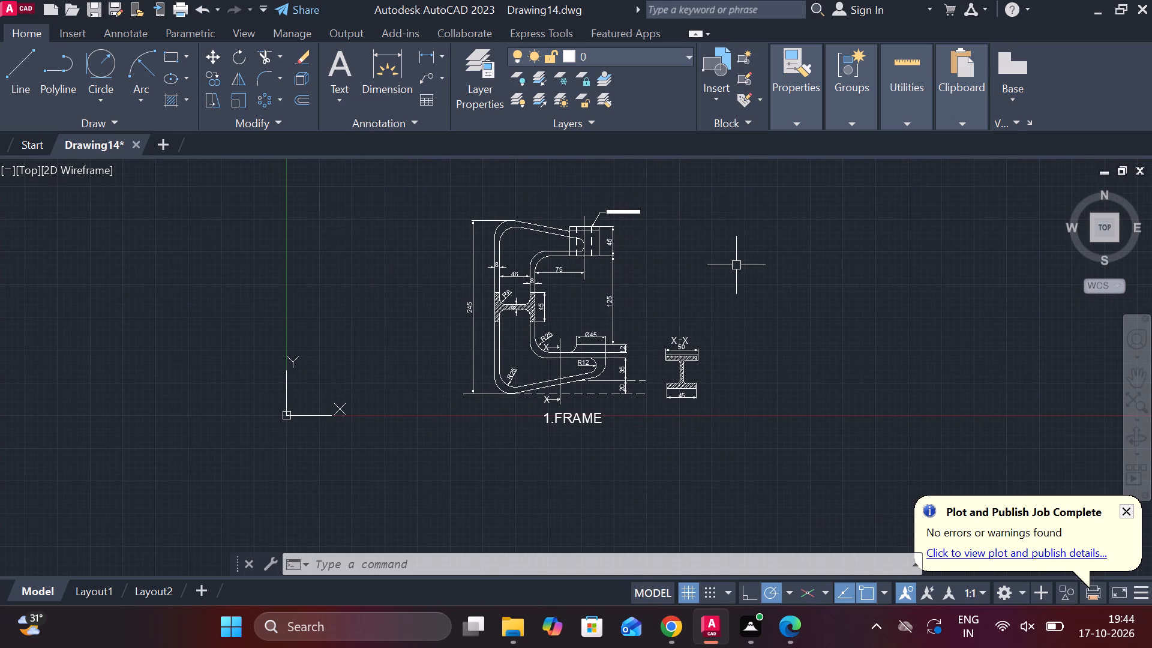
{"action": "scroll", "coordinate": [637, 206], "scroll_direction": "up", "scroll_amount": 5}
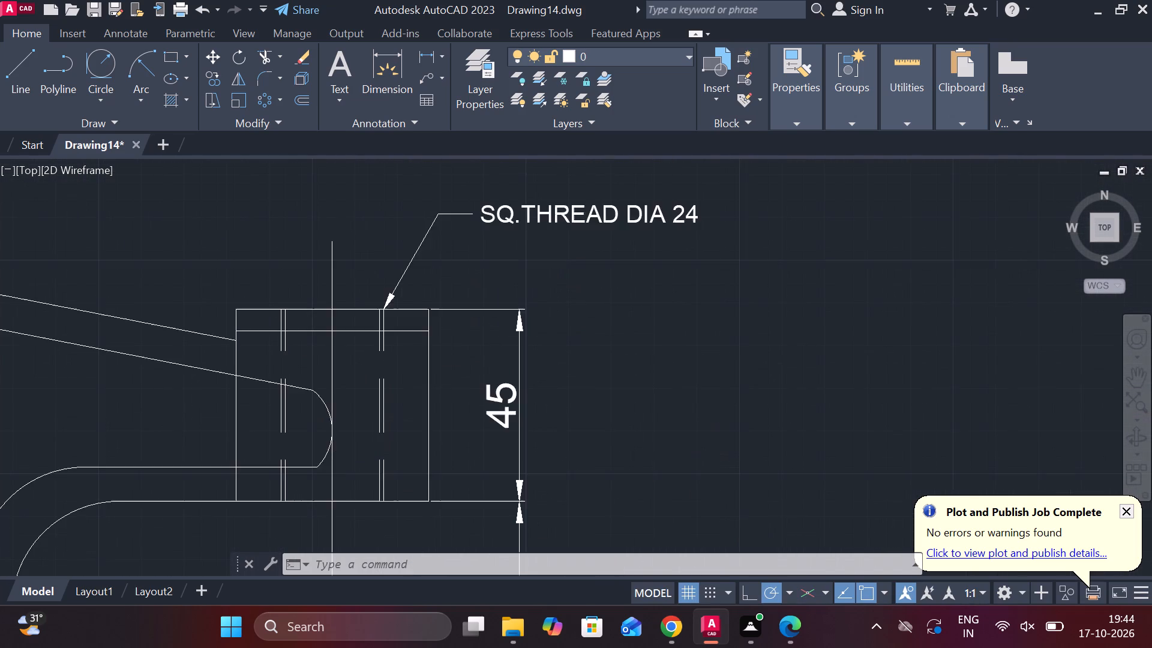
{"action": "double_click", "coordinate": [625, 216]}
{"action": "left_click", "coordinate": [682, 202]}
{"action": "double_click", "coordinate": [676, 216]}
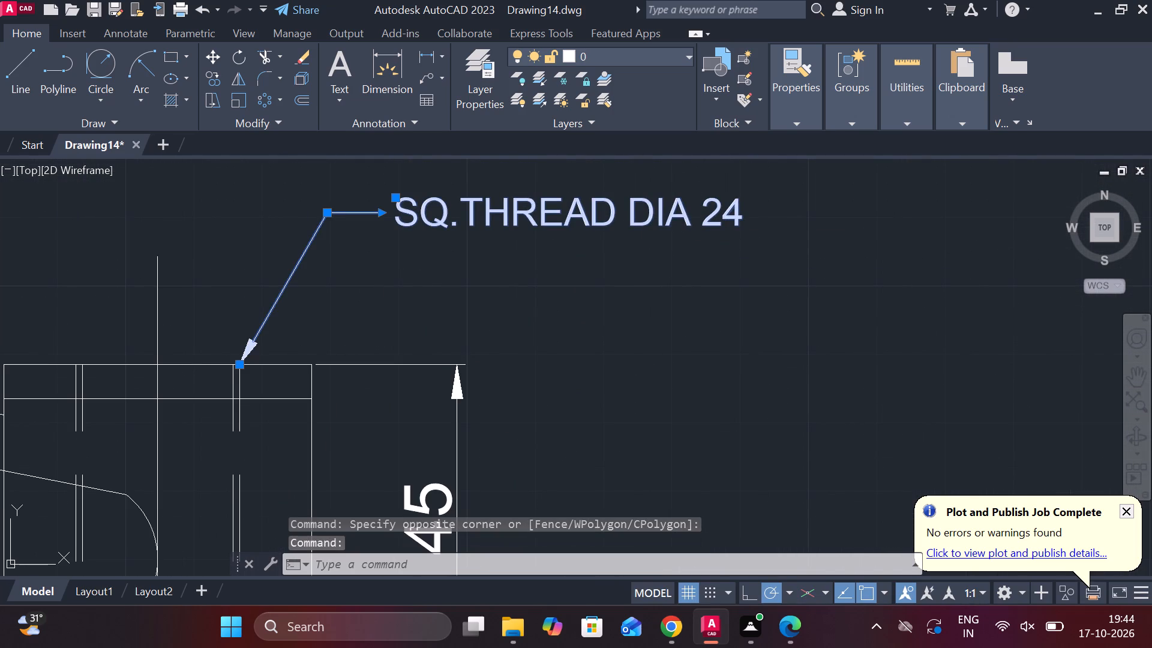
{"action": "left_click", "coordinate": [722, 229]}
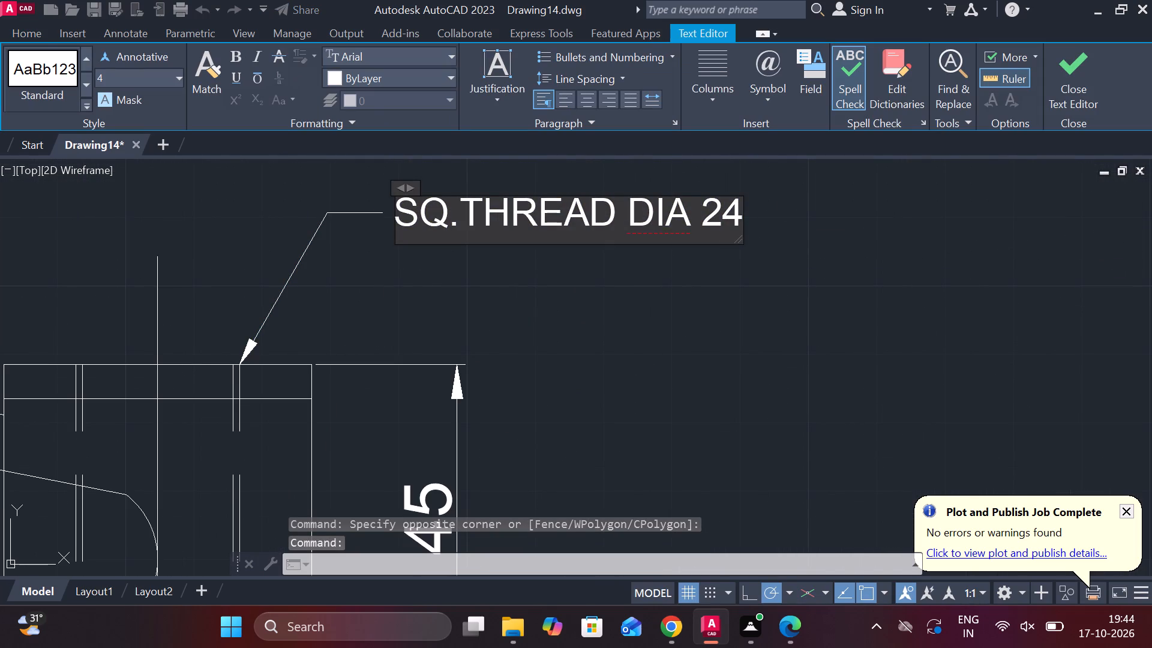
{"action": "left_click_drag", "start_coordinate": [737, 229], "coordinate": [409, 235]}
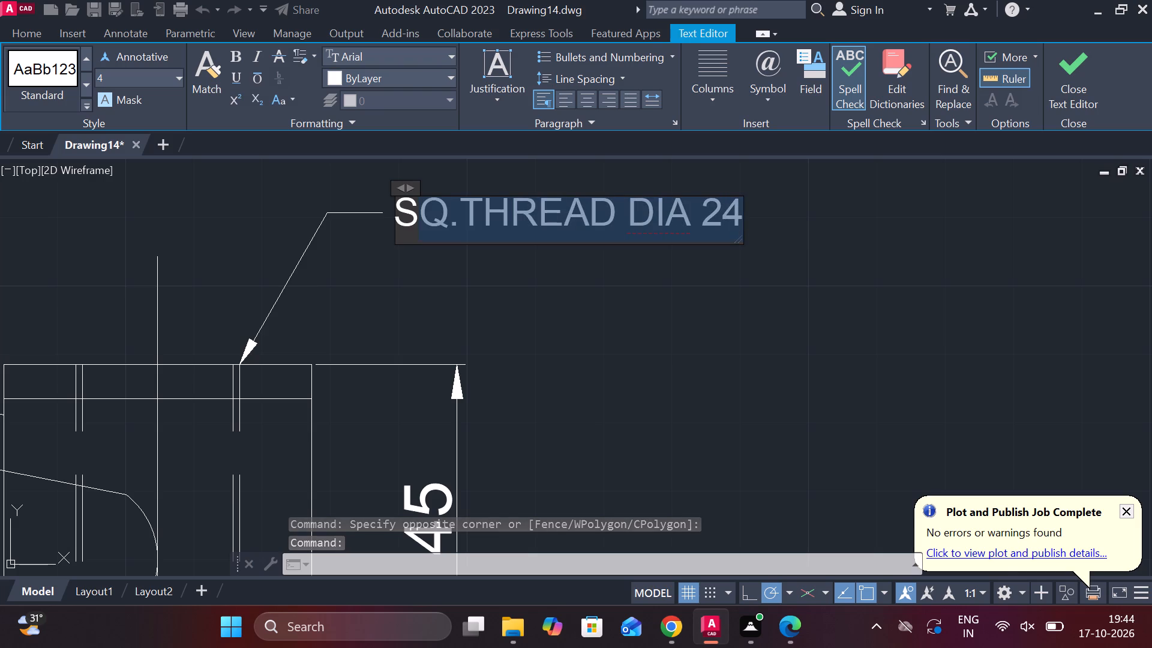
{"action": "left_click_drag", "start_coordinate": [409, 235], "coordinate": [397, 234]}
{"action": "left_click", "coordinate": [175, 74]}
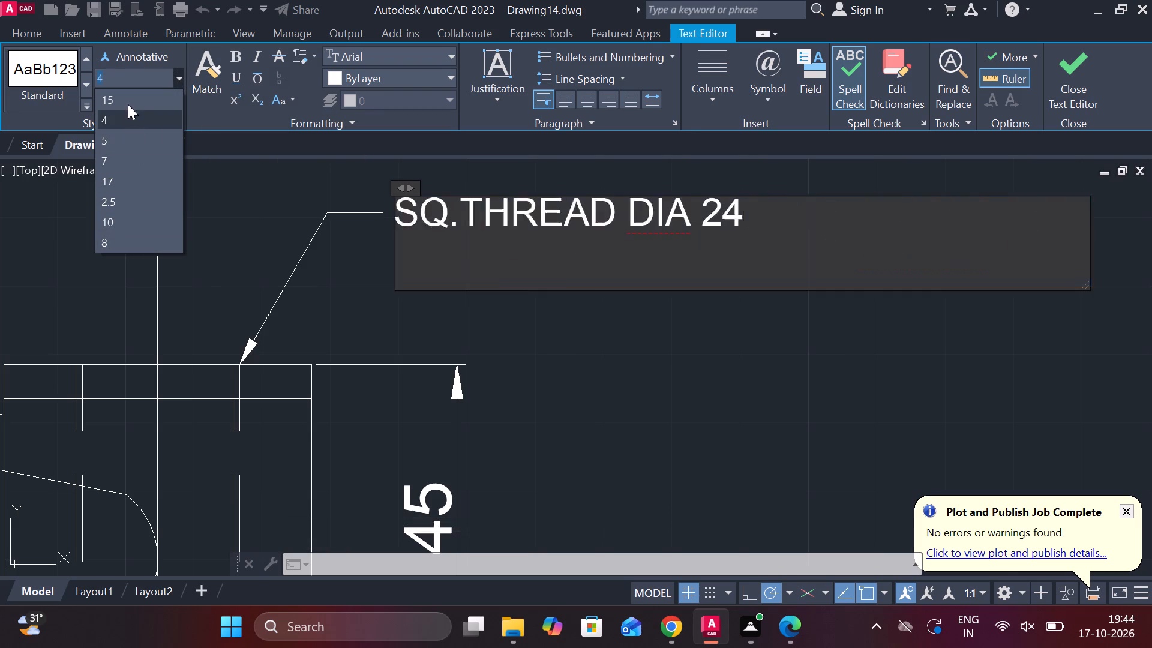
{"action": "key", "text": "6"}
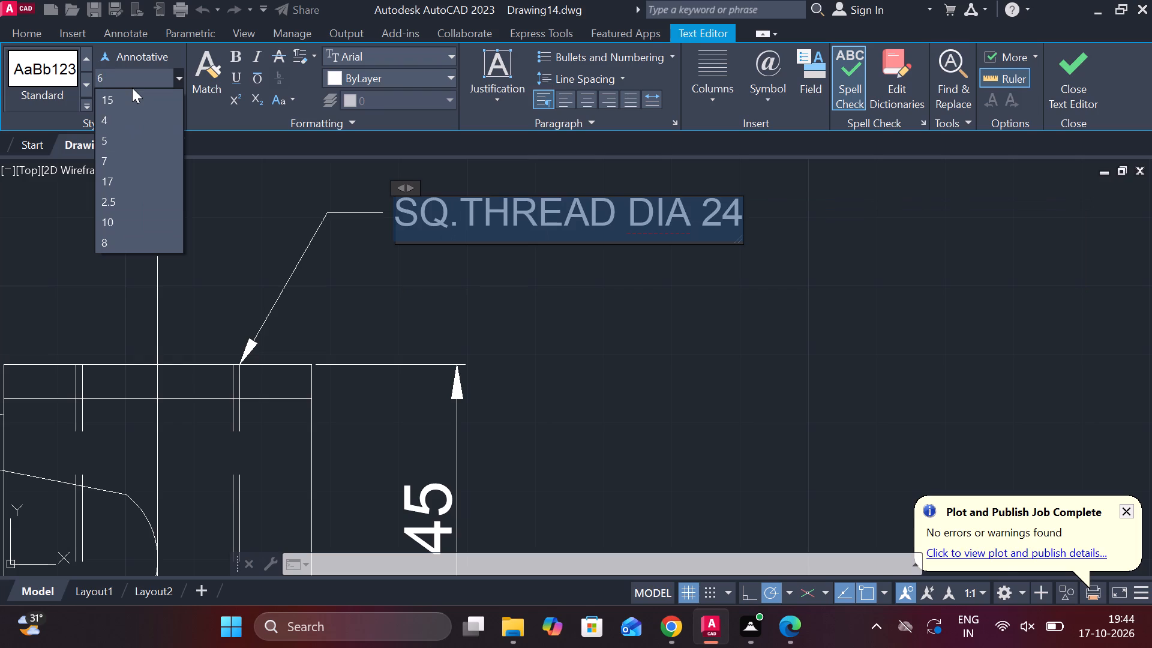
{"action": "key", "text": "Return"}
{"action": "left_click", "coordinate": [127, 81]}
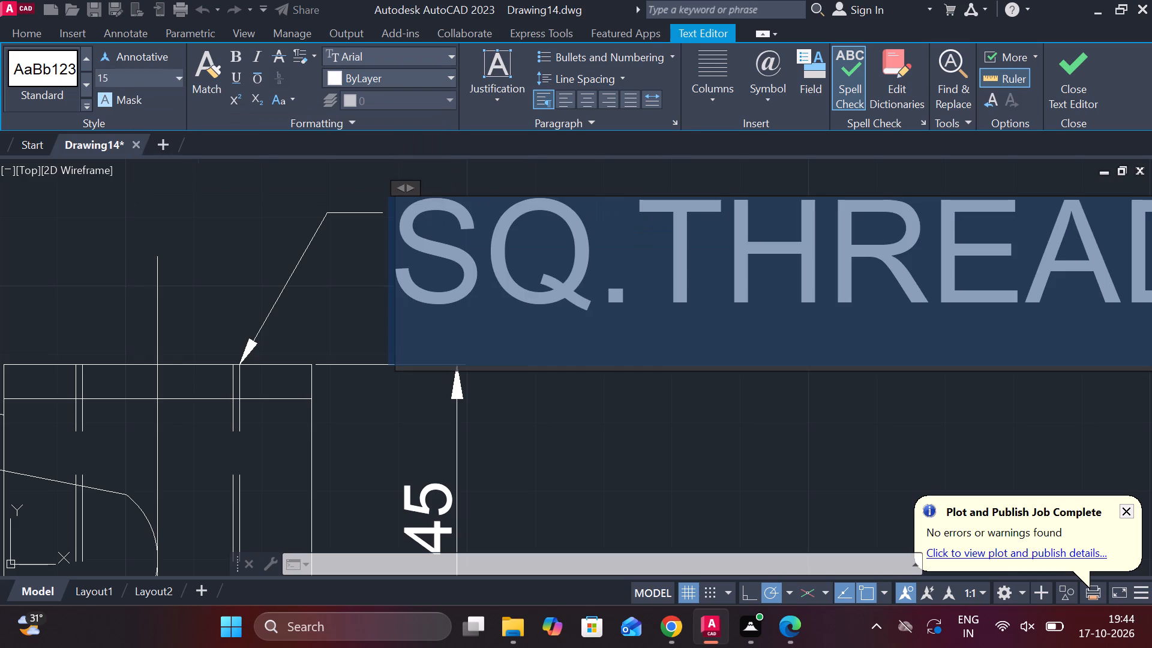
{"action": "key", "text": "6"}
{"action": "key", "text": "Return"}
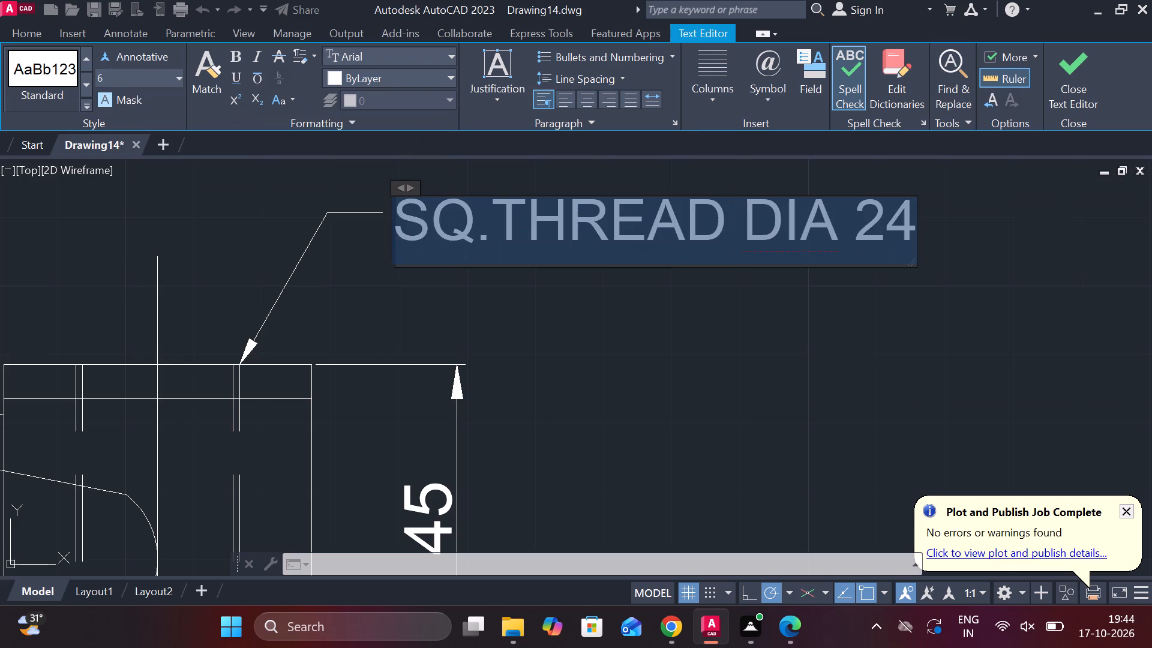
{"action": "left_click", "coordinate": [1075, 94]}
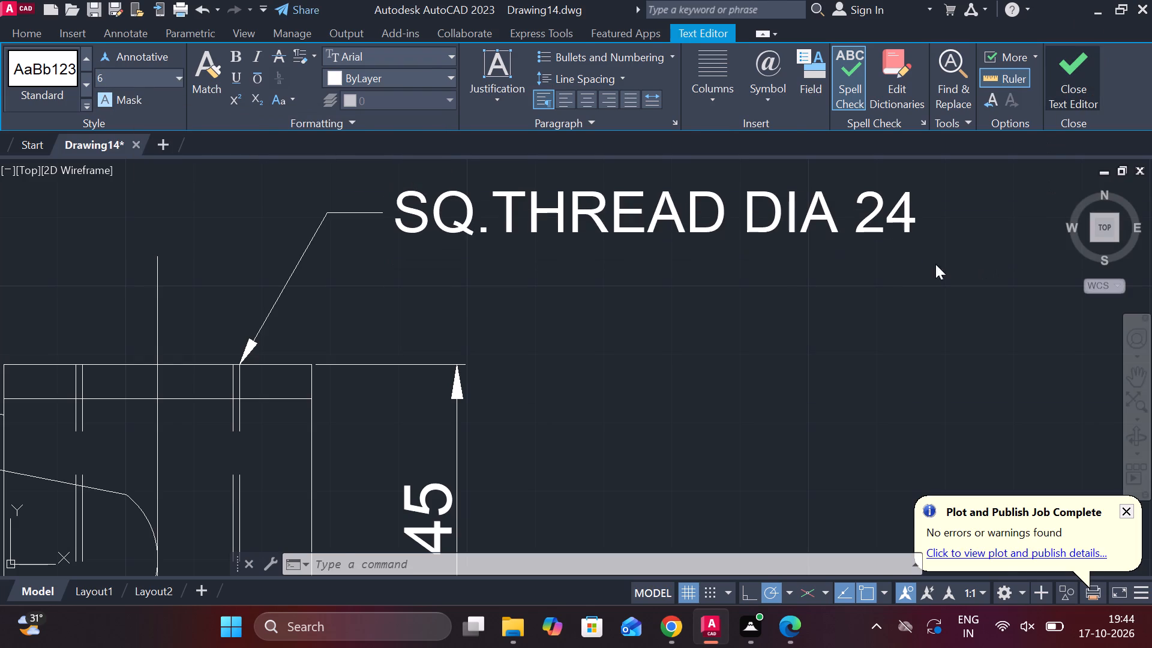
Add a vertical linear dimension for the thin top band of the threaded boss, placed between the boss and its 45 height dimension.
{"action": "scroll", "coordinate": [853, 268], "scroll_direction": "down", "scroll_amount": 2}
{"action": "middle_click_drag", "start_coordinate": [835, 297], "coordinate": [806, 281]}
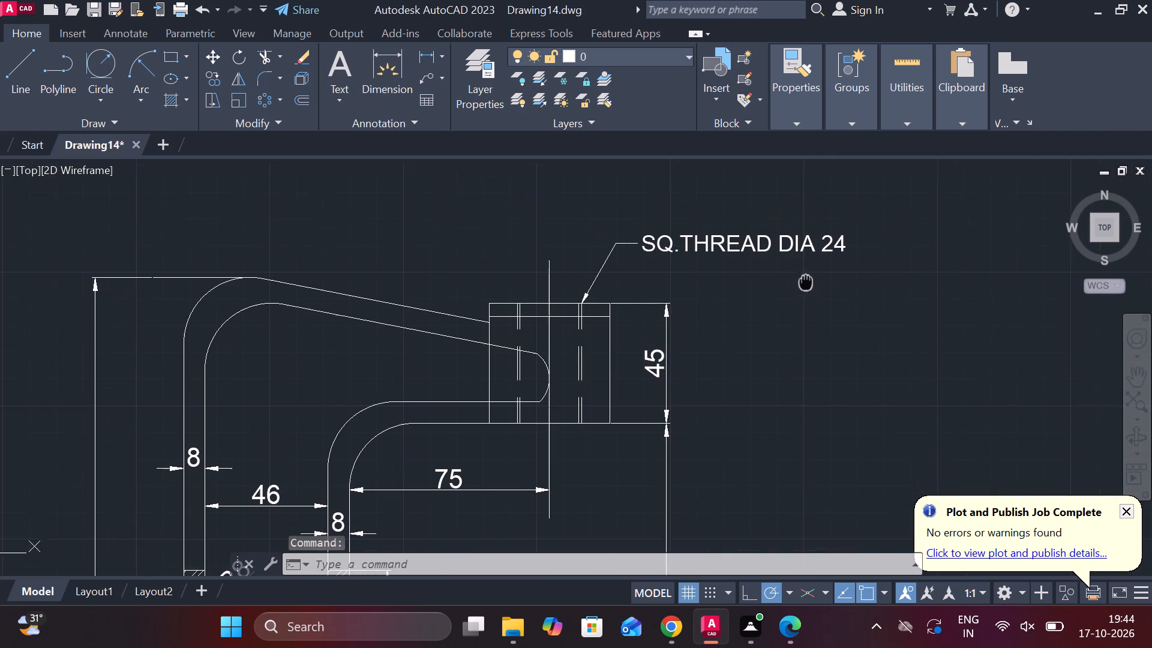
{"action": "scroll", "coordinate": [491, 293], "scroll_direction": "up", "scroll_amount": 2}
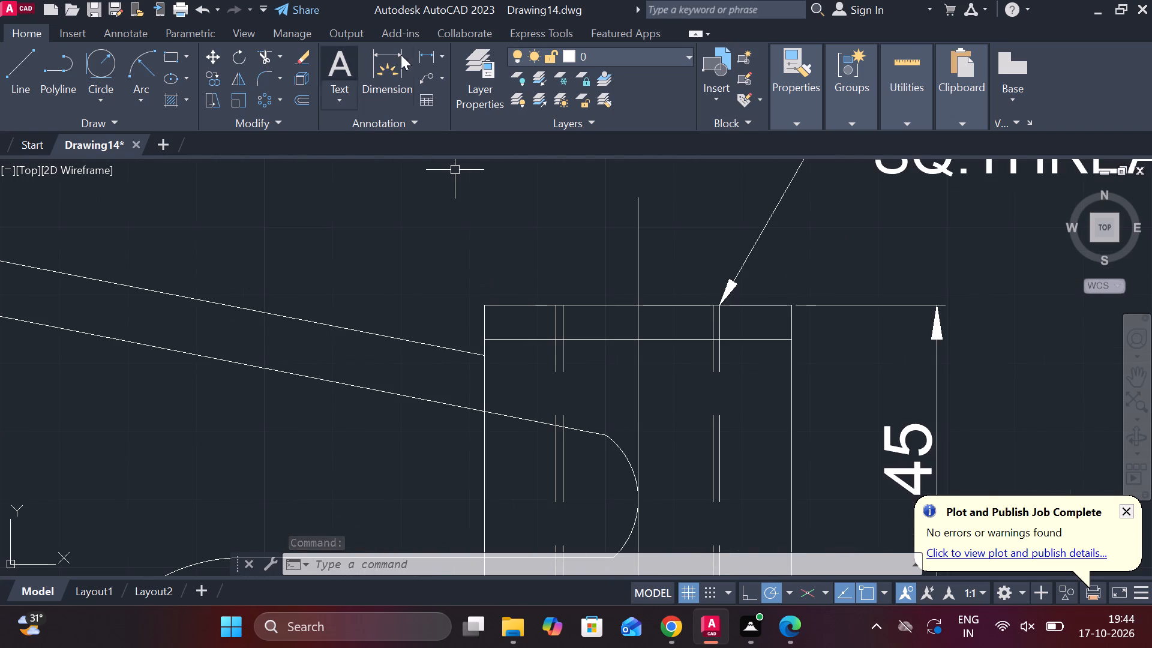
{"action": "left_click", "coordinate": [424, 57]}
{"action": "left_click", "coordinate": [794, 315]}
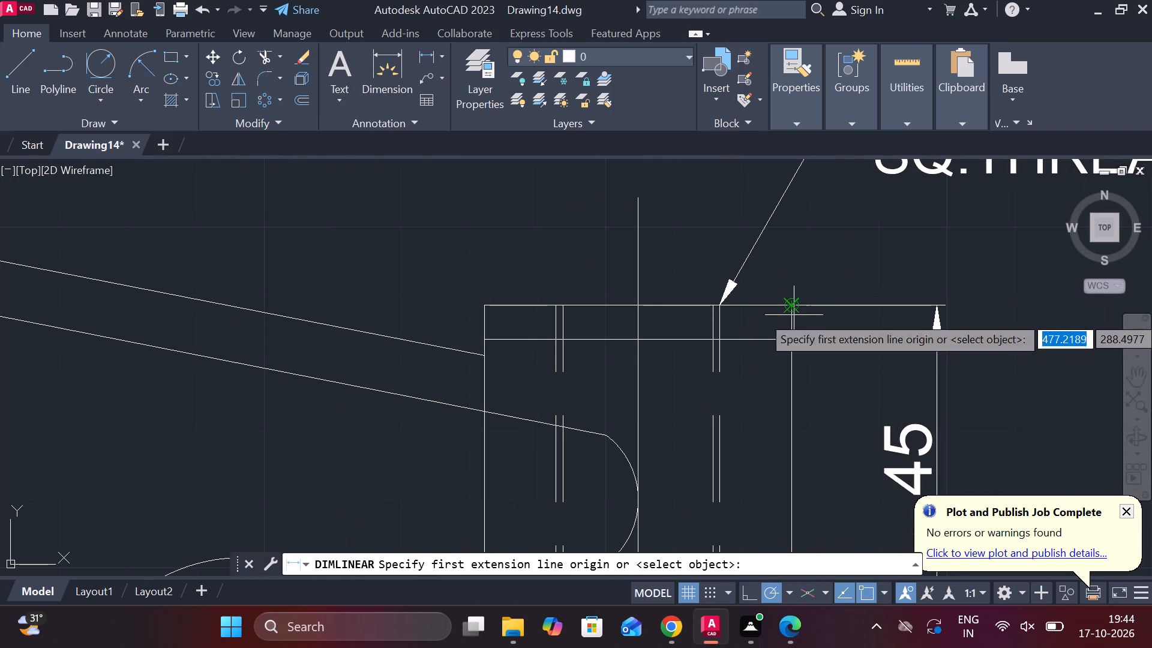
{"action": "left_click", "coordinate": [795, 343]}
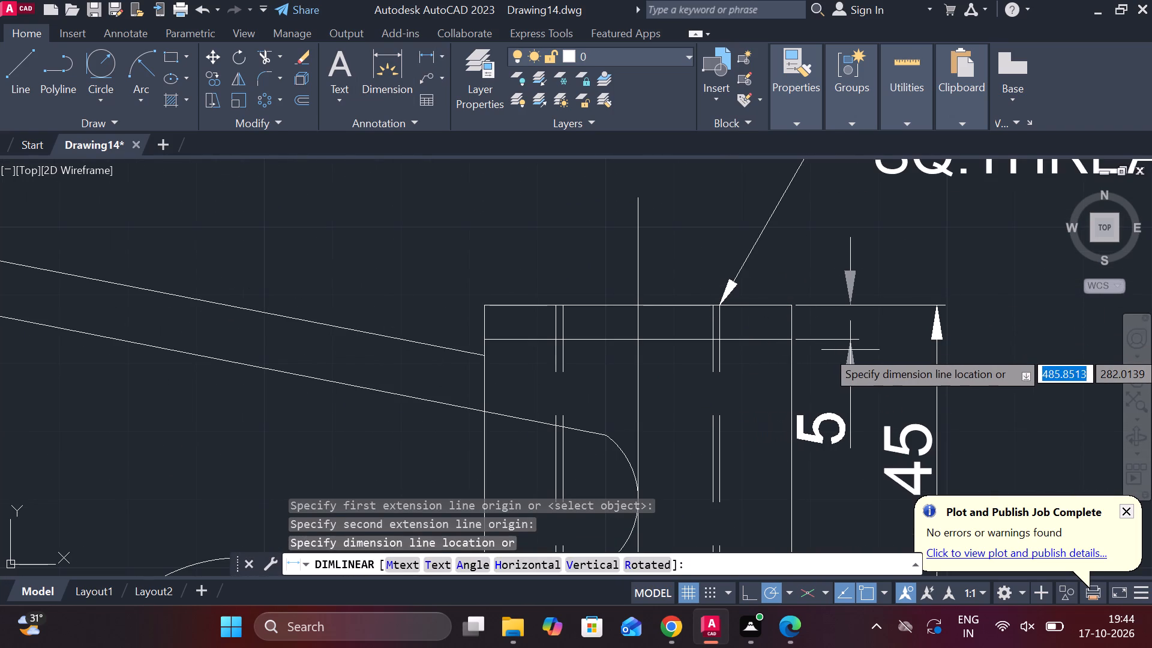
{"action": "left_click", "coordinate": [850, 350]}
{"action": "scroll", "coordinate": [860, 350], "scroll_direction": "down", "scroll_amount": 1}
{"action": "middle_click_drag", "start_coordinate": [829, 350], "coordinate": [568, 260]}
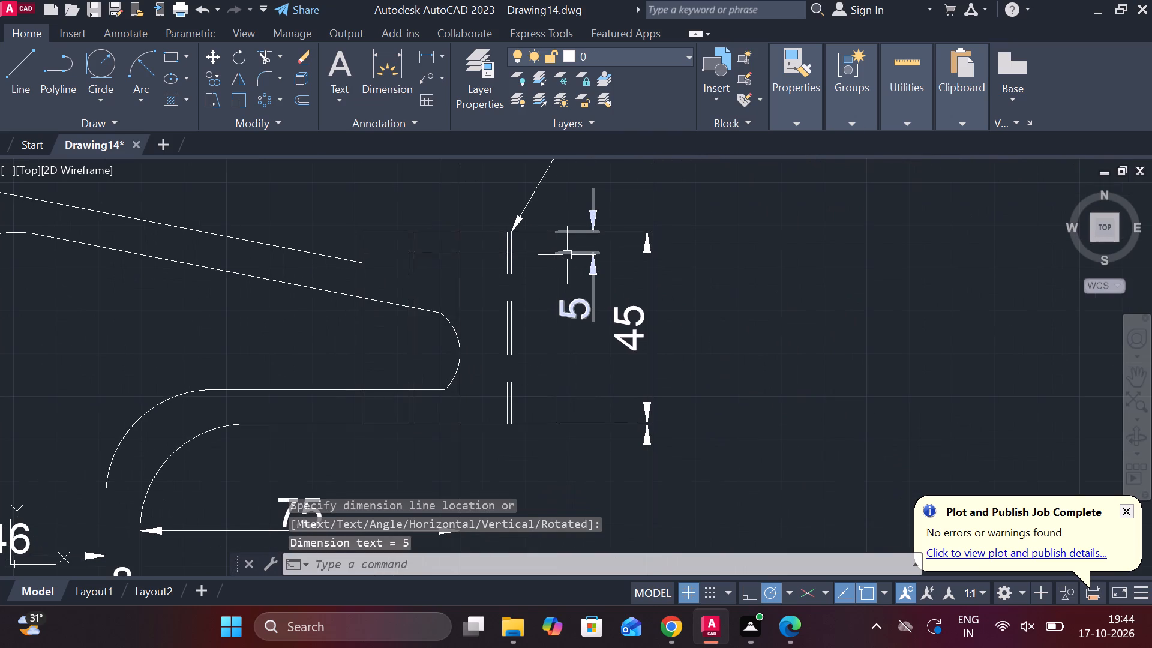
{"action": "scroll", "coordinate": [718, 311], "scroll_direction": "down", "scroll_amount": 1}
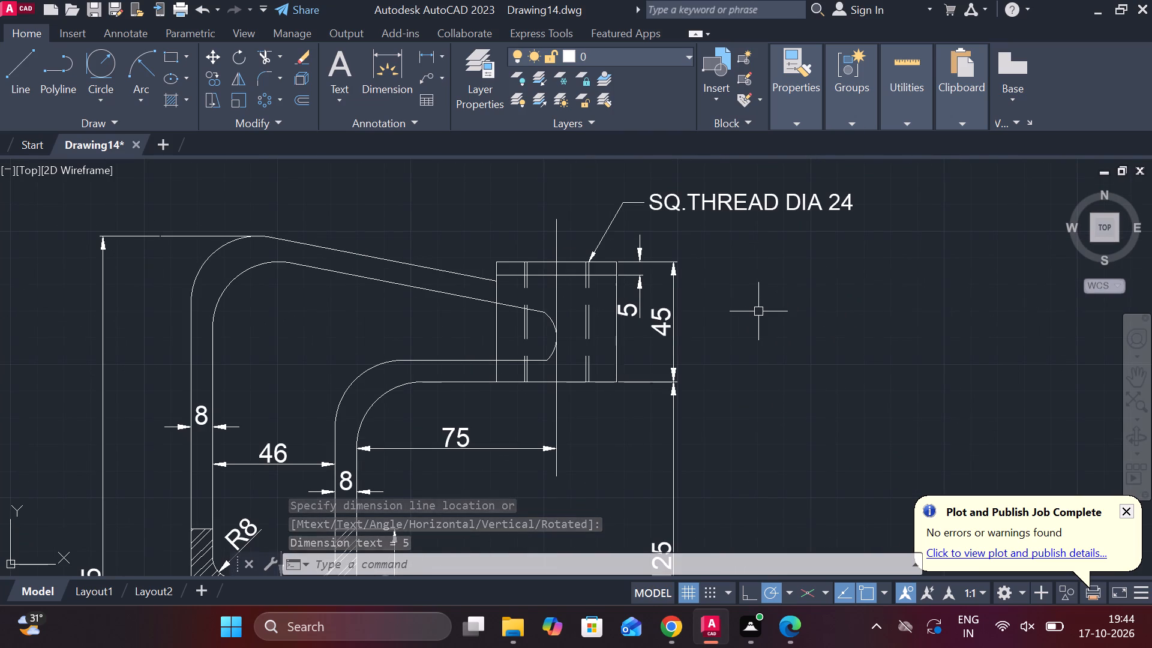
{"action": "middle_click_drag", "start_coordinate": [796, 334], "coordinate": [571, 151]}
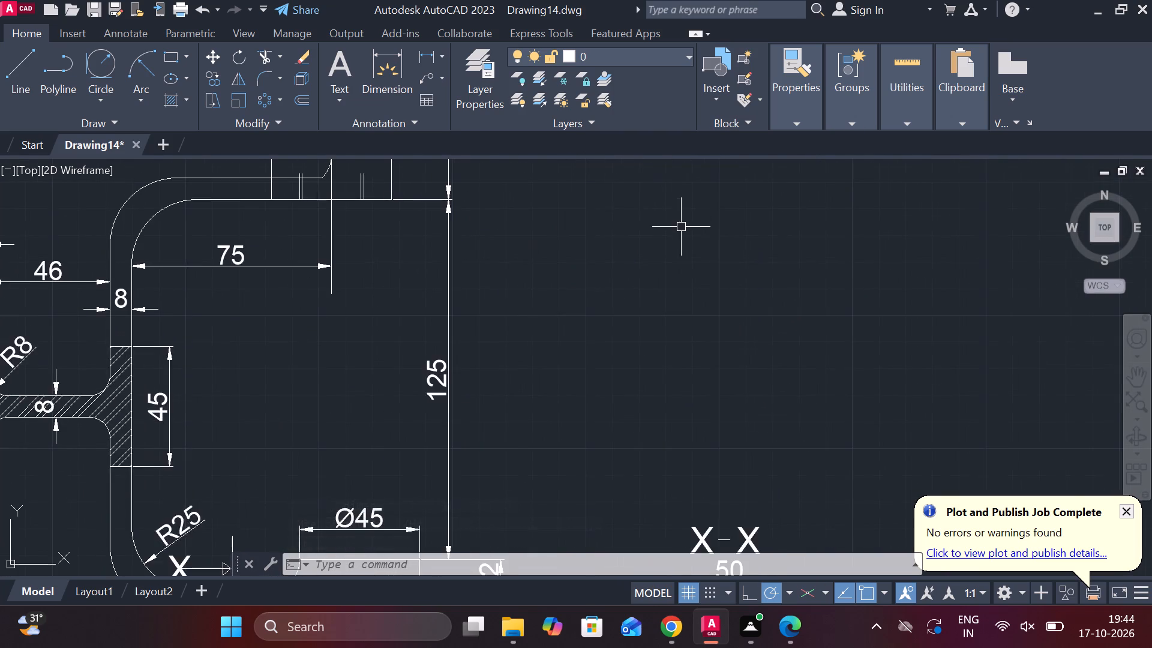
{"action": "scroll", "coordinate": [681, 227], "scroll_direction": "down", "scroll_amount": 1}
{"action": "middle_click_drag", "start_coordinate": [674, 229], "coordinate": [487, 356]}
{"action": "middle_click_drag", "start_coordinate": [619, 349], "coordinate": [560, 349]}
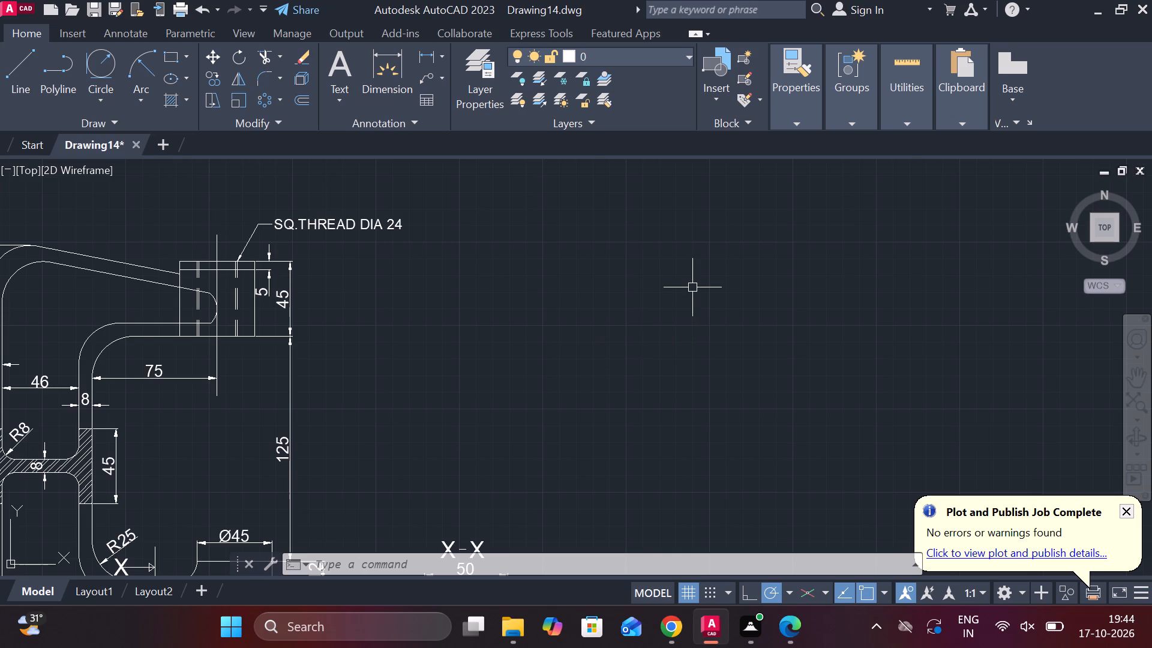
Draw a closed upright rectangle from lines, 32 wide and 190 high, in the empty space beside the clamp frame.
{"action": "key", "text": "l"}
{"action": "key", "text": "Return"}
{"action": "left_click", "coordinate": [550, 252]}
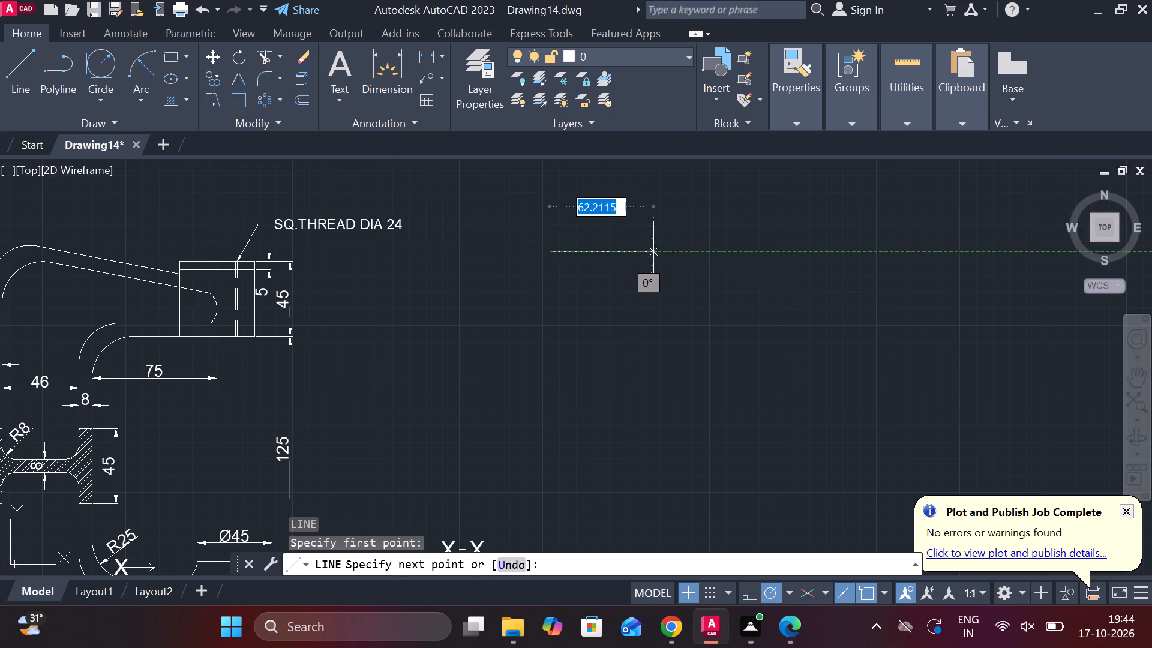
{"action": "type", "text": "32"}
{"action": "key", "text": "space"}
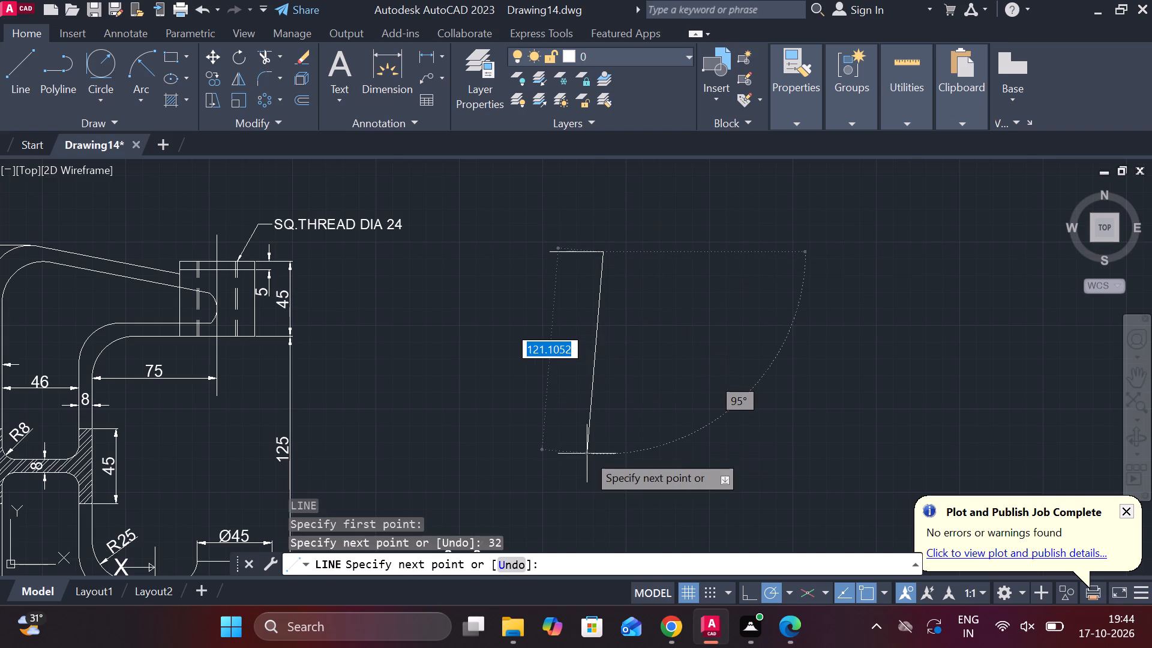
{"action": "type", "text": "190"}
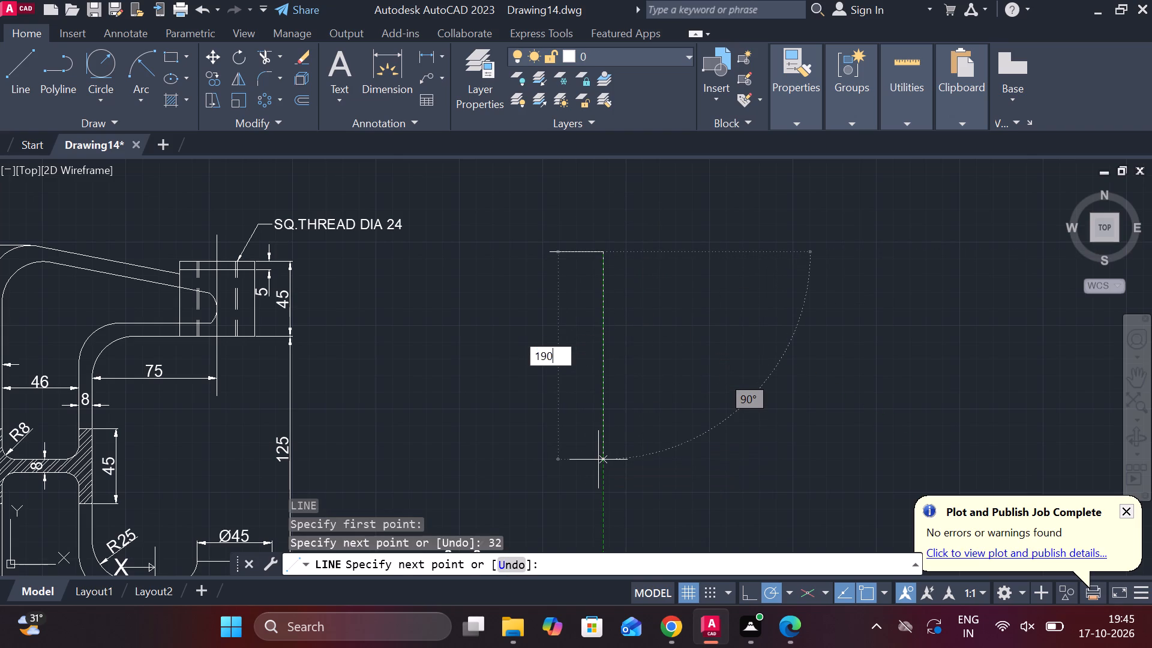
{"action": "key", "text": "Return"}
{"action": "middle_click_drag", "start_coordinate": [585, 425], "coordinate": [594, 306]}
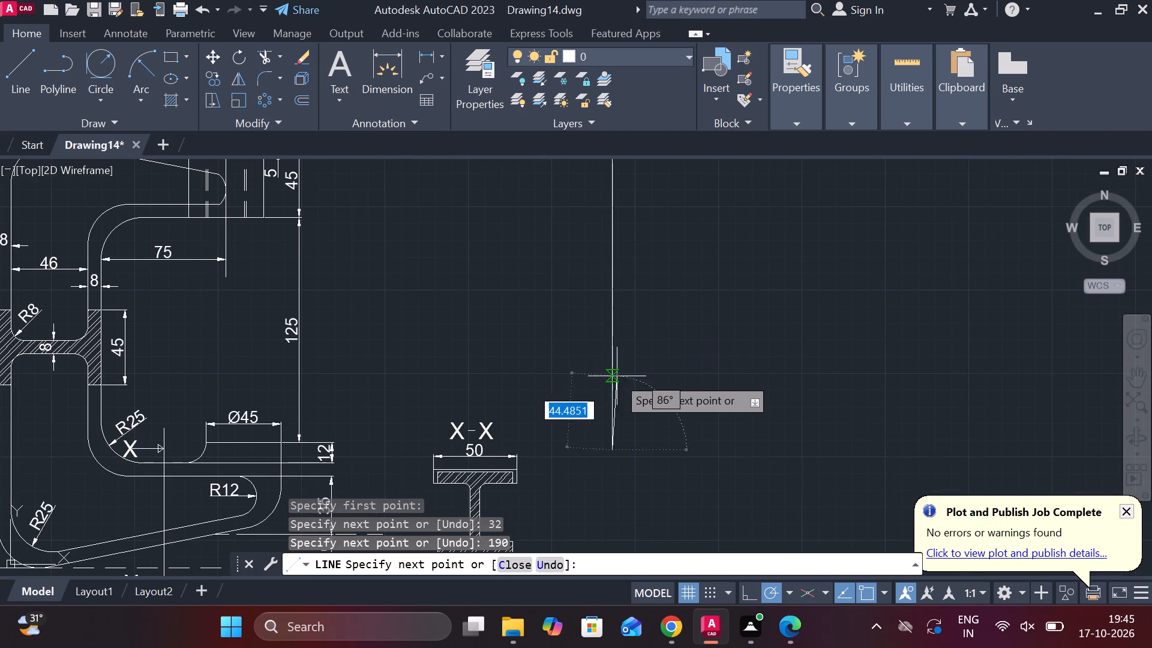
{"action": "middle_click_drag", "start_coordinate": [628, 381], "coordinate": [665, 331]}
{"action": "scroll", "coordinate": [623, 409], "scroll_direction": "up", "scroll_amount": 2}
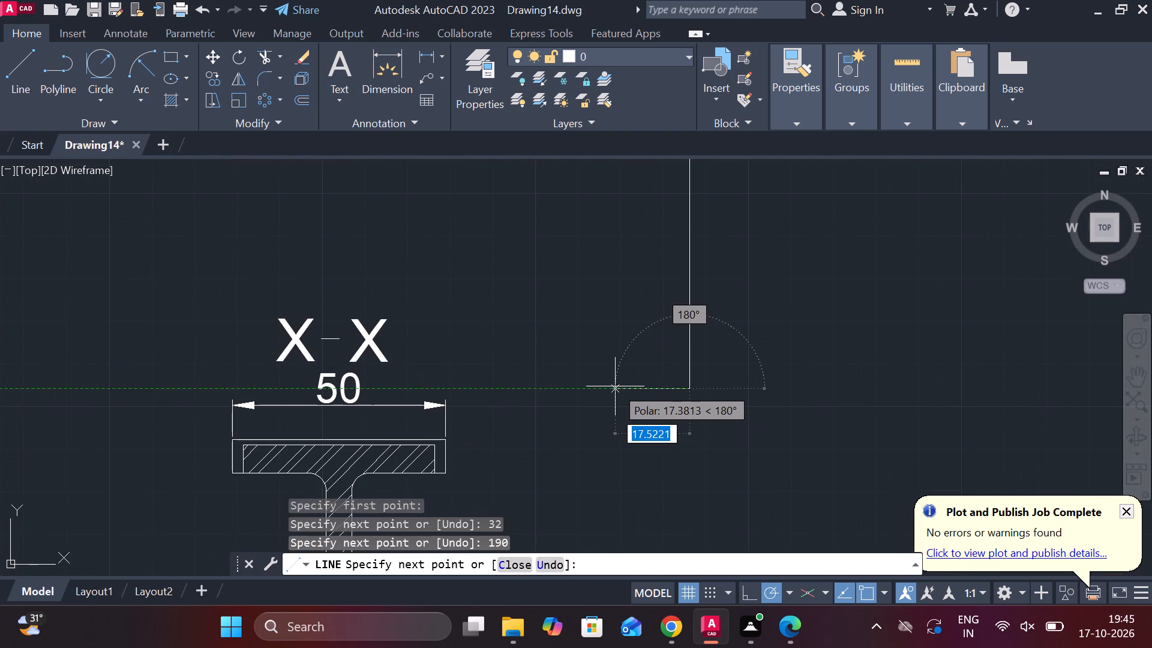
{"action": "type", "text": "32"}
{"action": "key", "text": "space"}
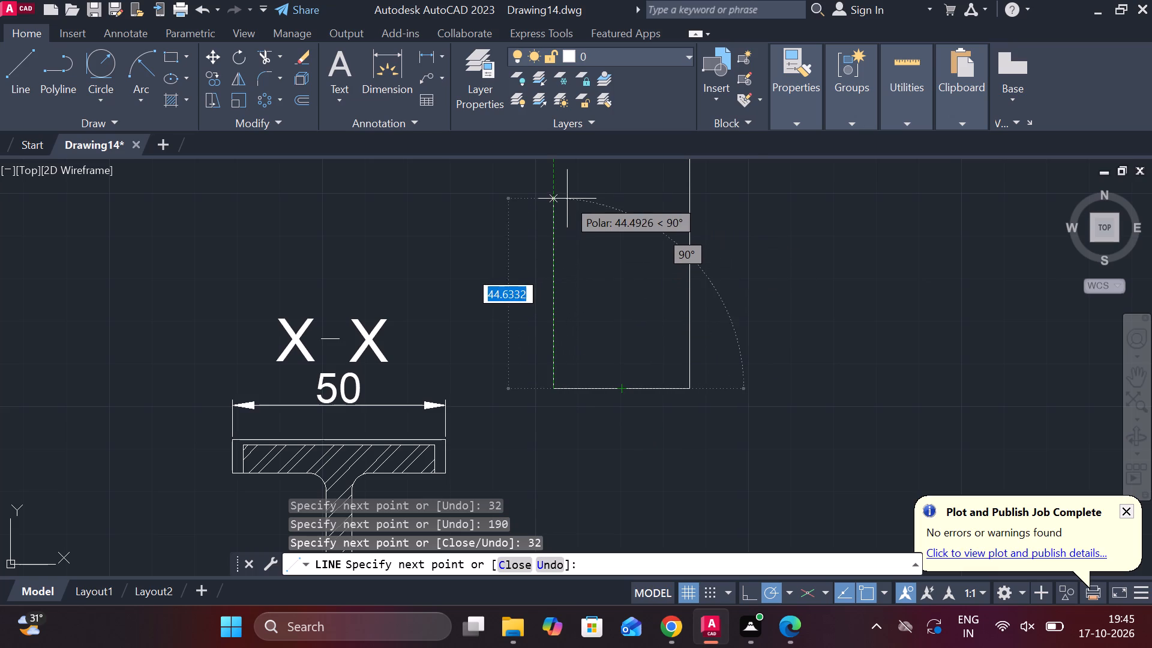
{"action": "type", "text": "C"}
{"action": "key", "text": "space"}
Offset the new rectangle's top edge 32 downward.
{"action": "scroll", "coordinate": [586, 236], "scroll_direction": "down", "scroll_amount": 2}
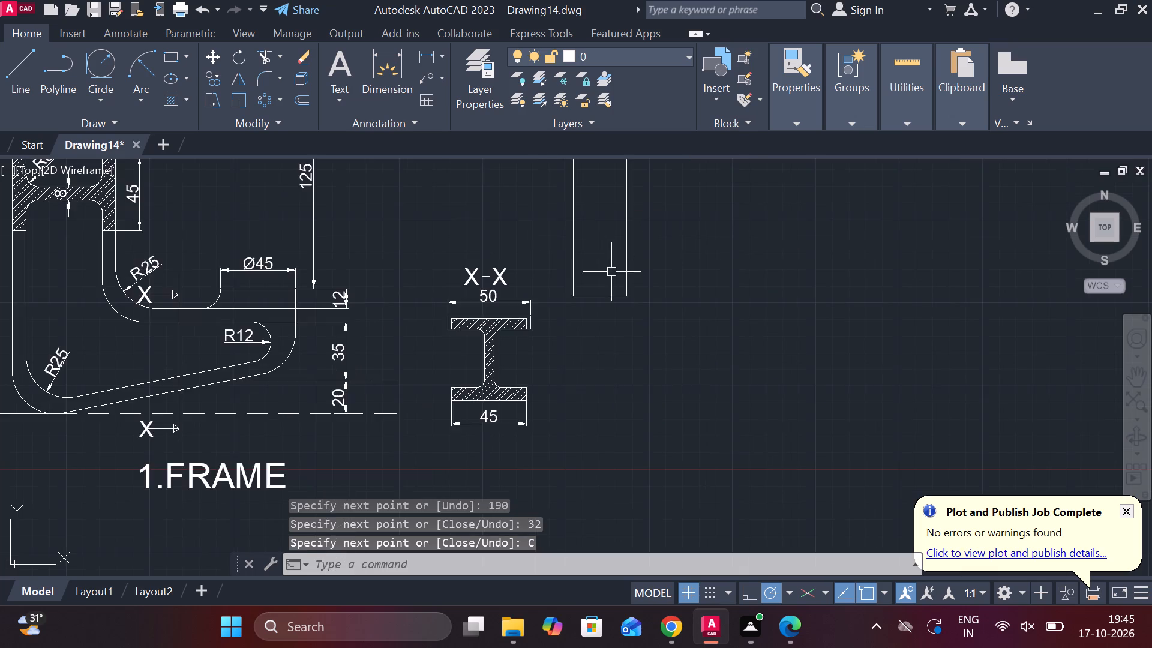
{"action": "middle_click_drag", "start_coordinate": [619, 303], "coordinate": [611, 421]}
{"action": "scroll", "coordinate": [626, 367], "scroll_direction": "down", "scroll_amount": 2}
{"action": "scroll", "coordinate": [623, 293], "scroll_direction": "up", "scroll_amount": 2}
{"action": "middle_click_drag", "start_coordinate": [636, 276], "coordinate": [645, 331]}
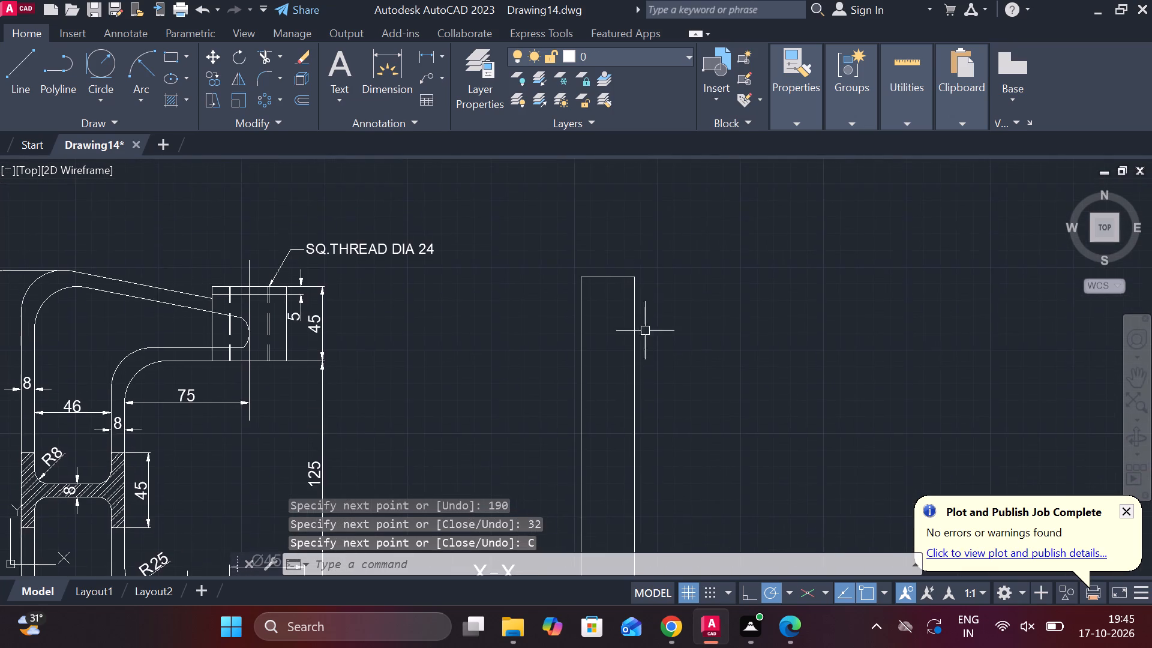
{"action": "scroll", "coordinate": [620, 272], "scroll_direction": "up", "scroll_amount": 2}
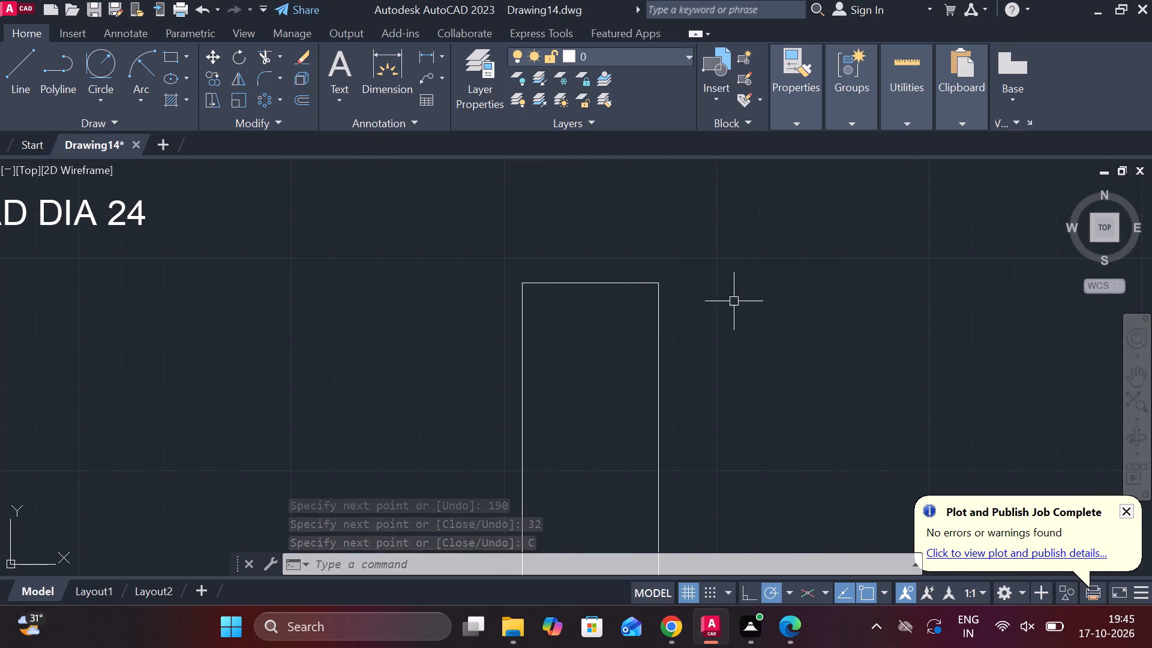
{"action": "key", "text": "Escape"}
{"action": "left_click", "coordinate": [620, 280]}
{"action": "key", "text": "o"}
{"action": "key", "text": "Return"}
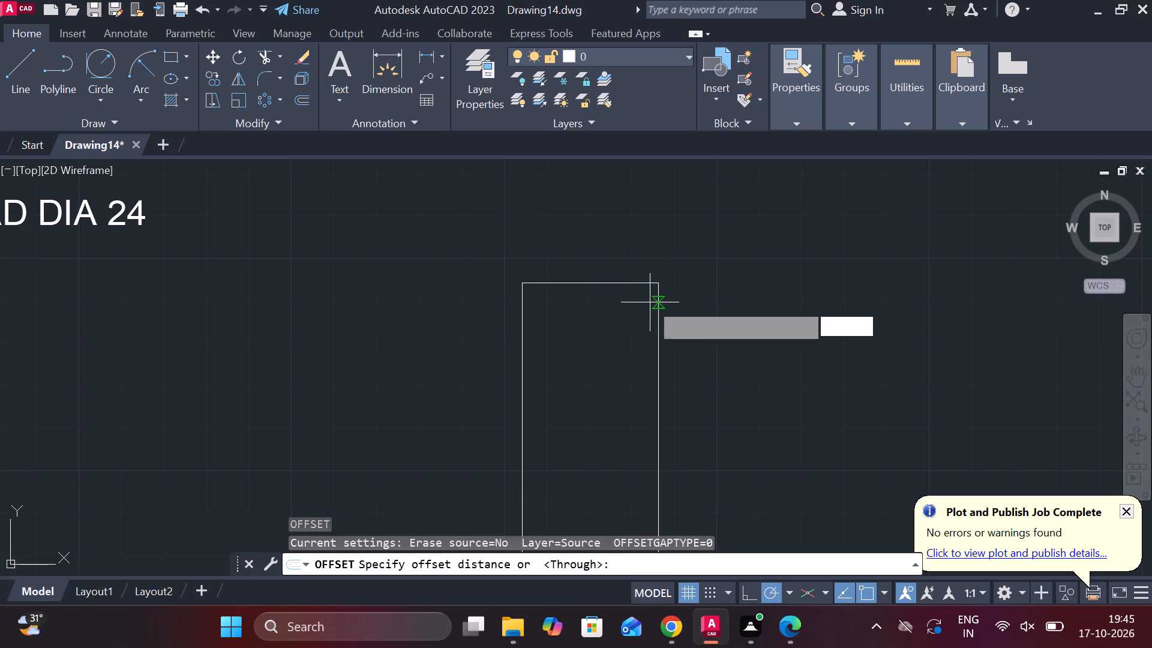
{"action": "key", "text": "Return"}
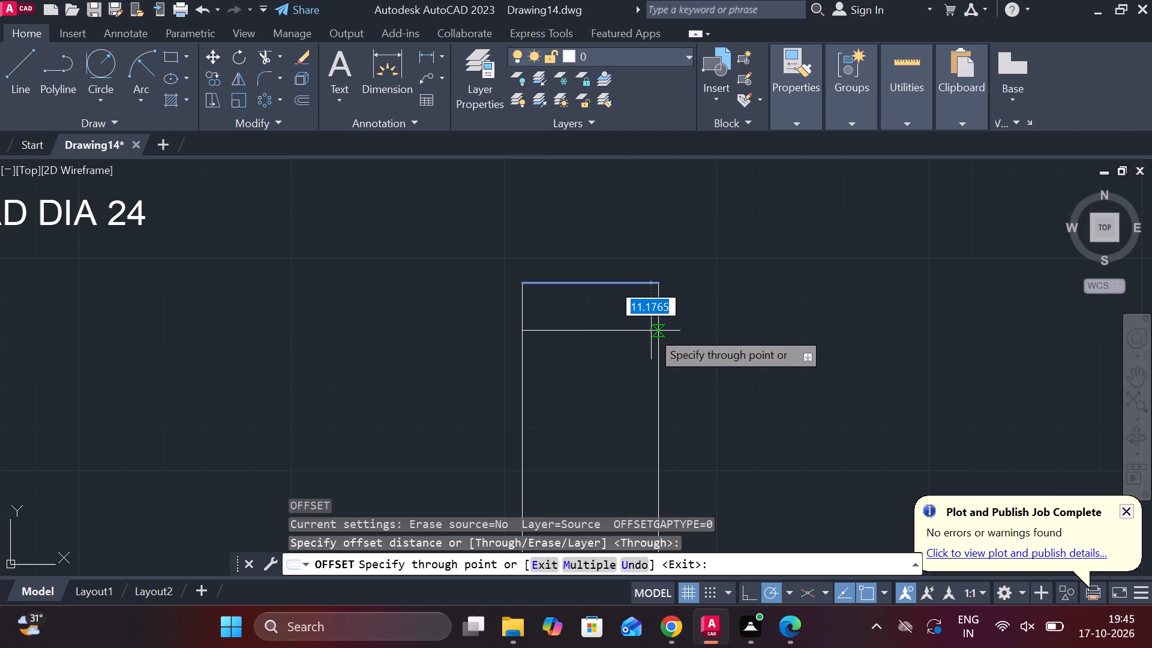
{"action": "type", "text": "32"}
{"action": "key", "text": "space"}
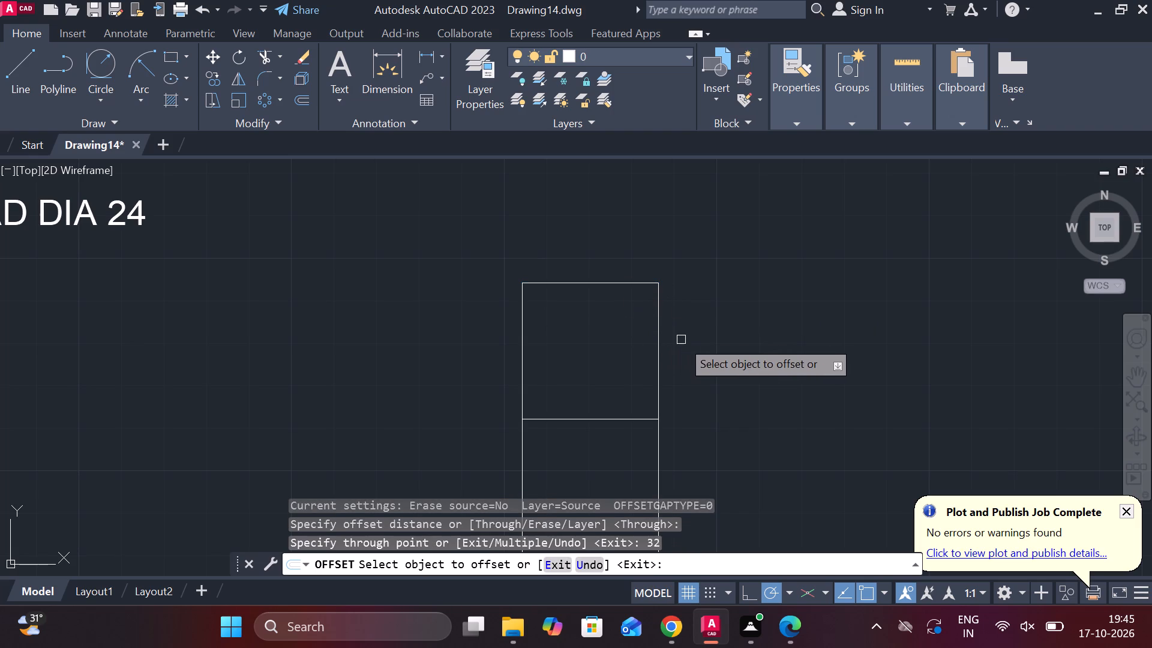
{"action": "key", "text": "Escape"}
Draw a vertical centre line through the rectangle from its top edge's midpoint to its bottom edge's midpoint.
{"action": "middle_click_drag", "start_coordinate": [685, 353], "coordinate": [672, 322]}
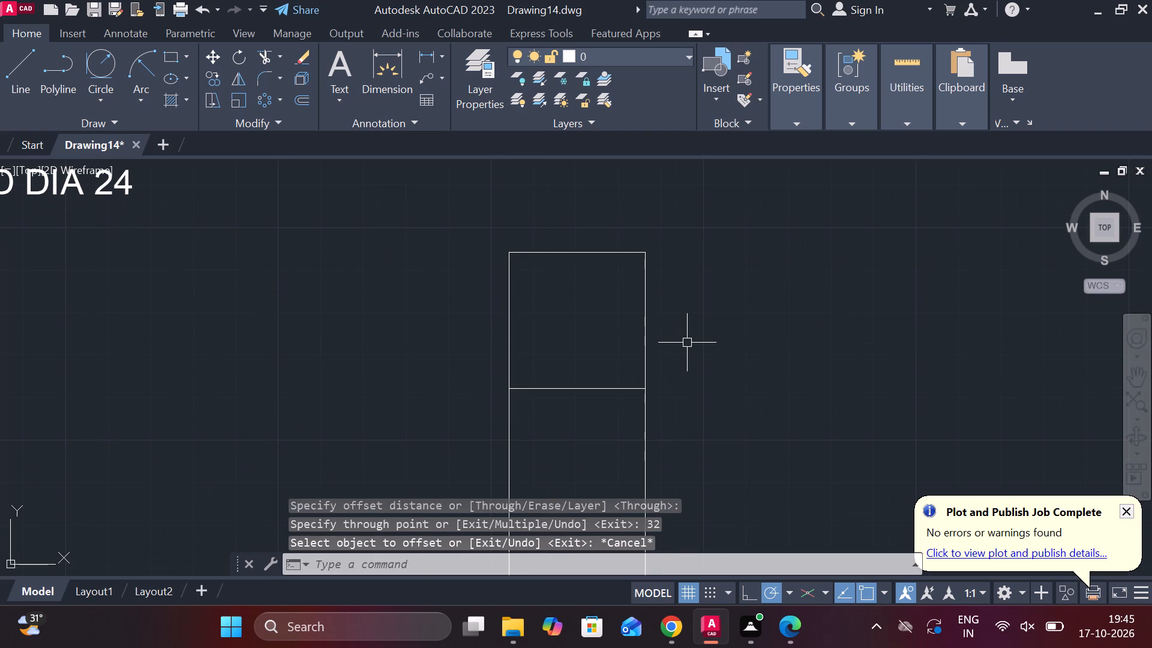
{"action": "middle_click_drag", "start_coordinate": [680, 362], "coordinate": [679, 283]}
{"action": "key", "text": "l"}
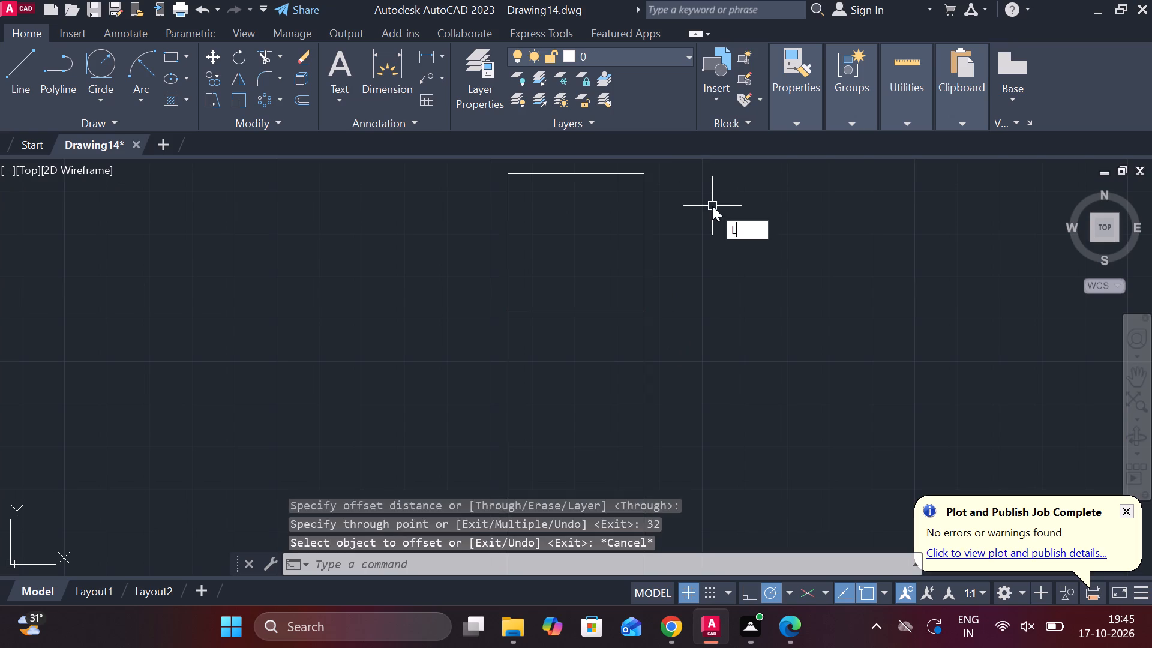
{"action": "key", "text": "Return"}
{"action": "left_click", "coordinate": [572, 176]}
{"action": "scroll", "coordinate": [579, 275], "scroll_direction": "down", "scroll_amount": 2}
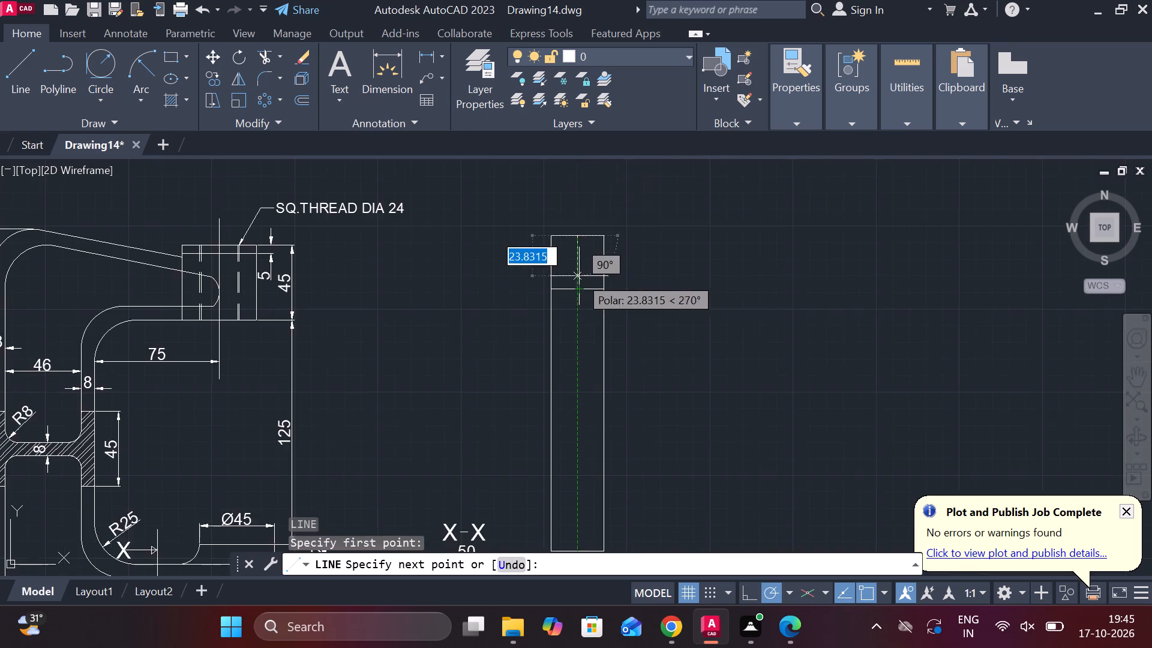
{"action": "middle_click_drag", "start_coordinate": [568, 296], "coordinate": [569, 131]}
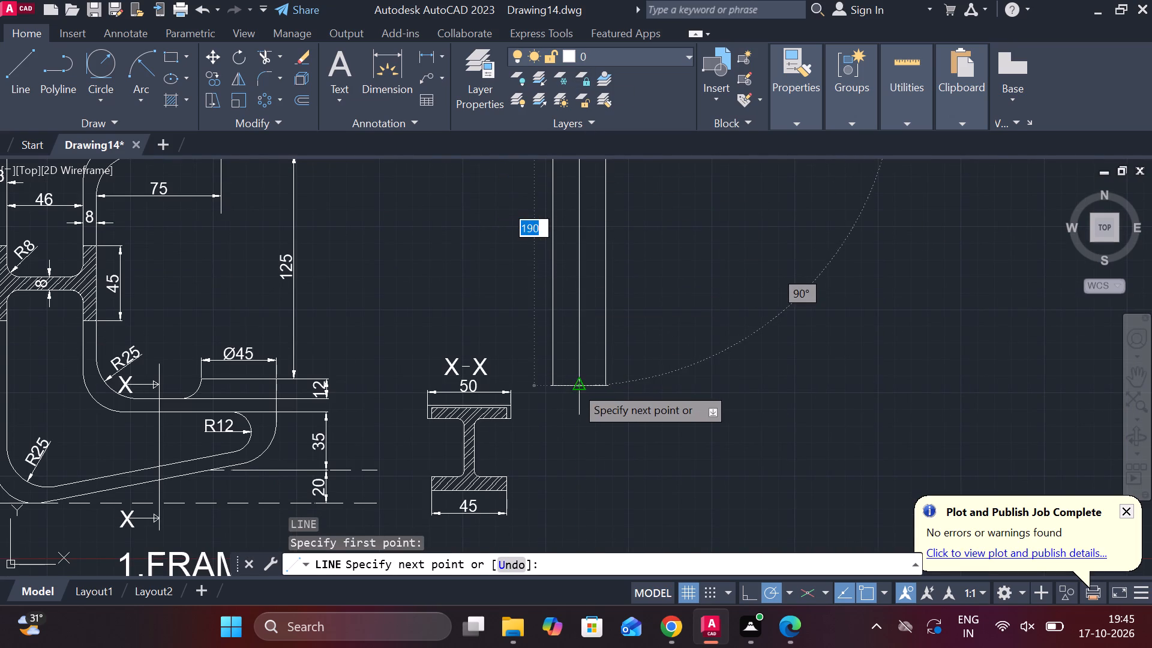
{"action": "left_click", "coordinate": [575, 386]}
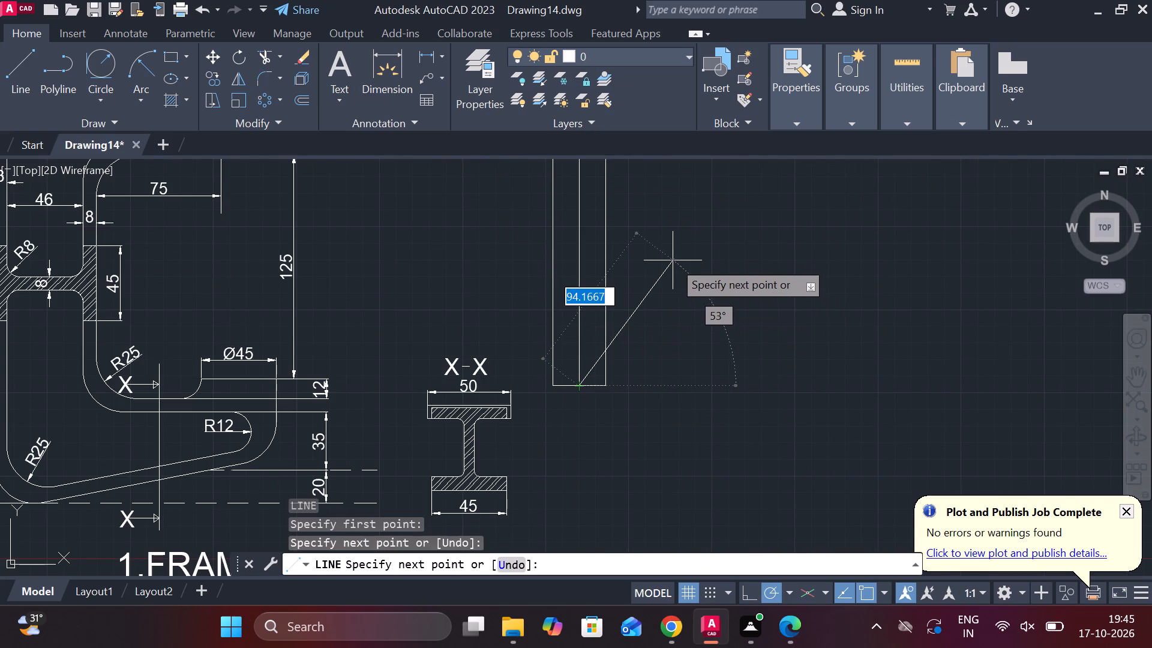
{"action": "key", "text": "Escape"}
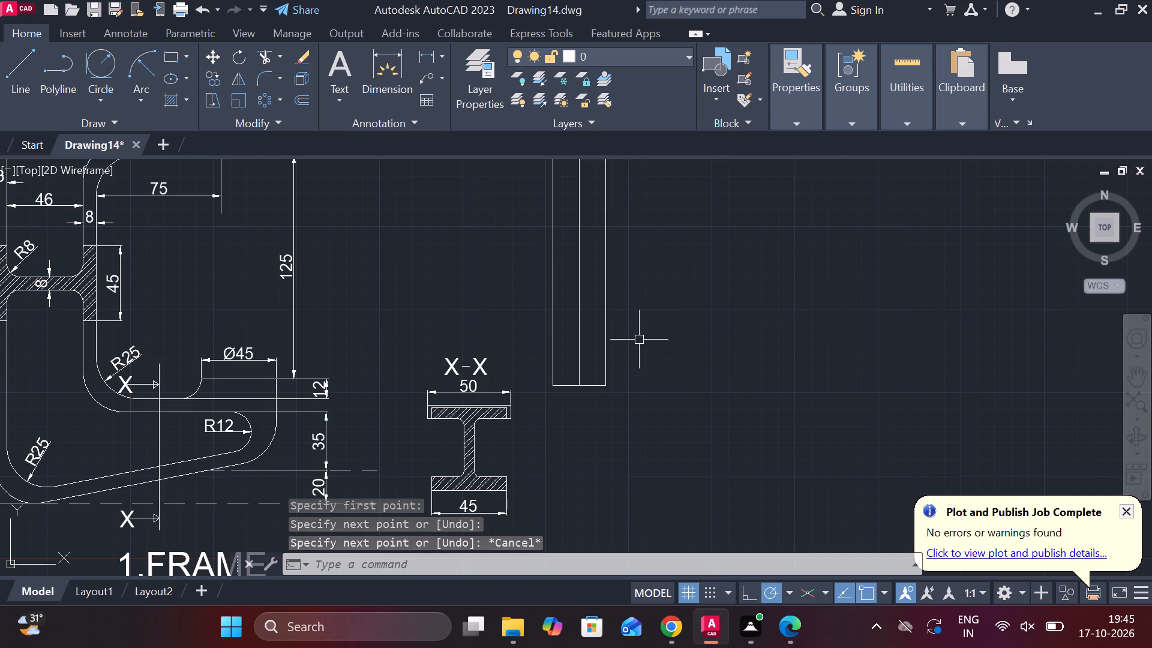
Offset the rectangle's bottom edge 8 upward.
{"action": "scroll", "coordinate": [619, 358], "scroll_direction": "up", "scroll_amount": 1}
{"action": "middle_click", "coordinate": [635, 362]}
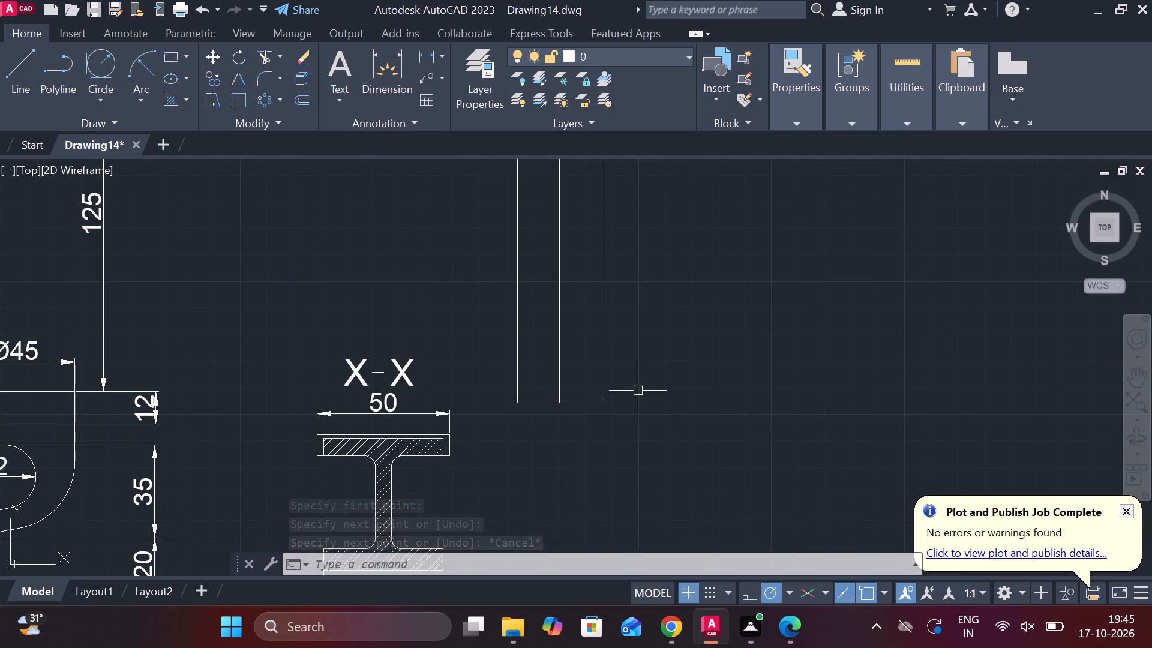
{"action": "middle_click_drag", "start_coordinate": [644, 391], "coordinate": [717, 401]}
{"action": "left_click", "coordinate": [662, 416]}
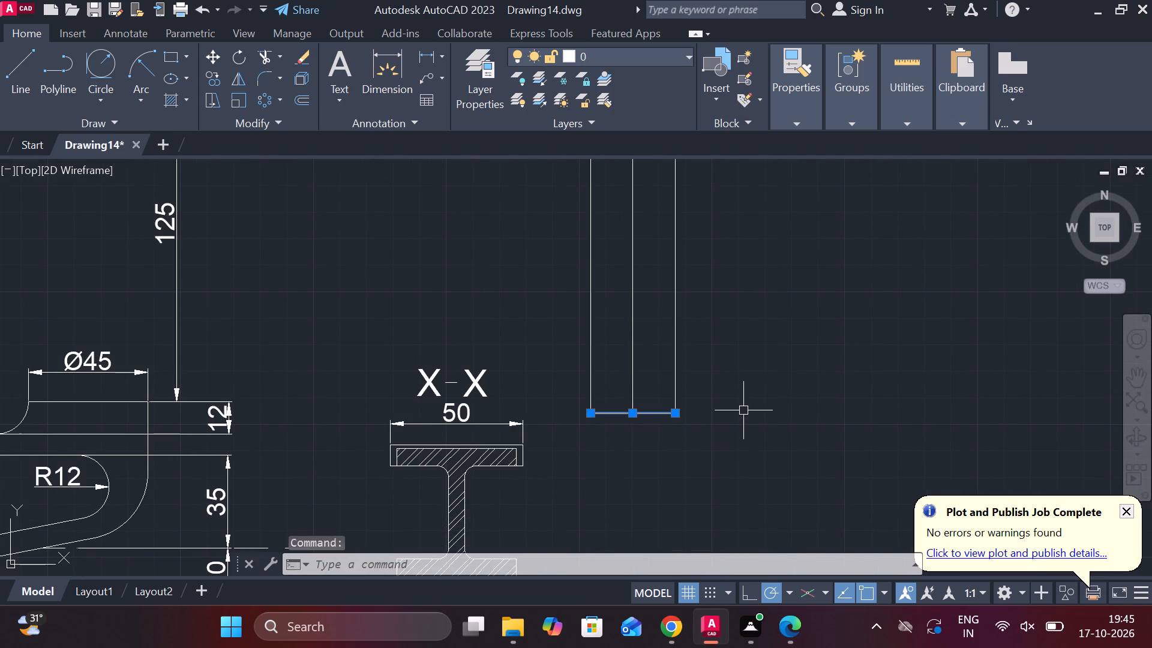
{"action": "key", "text": "o"}
{"action": "key", "text": "Return"}
{"action": "key", "text": "Return"}
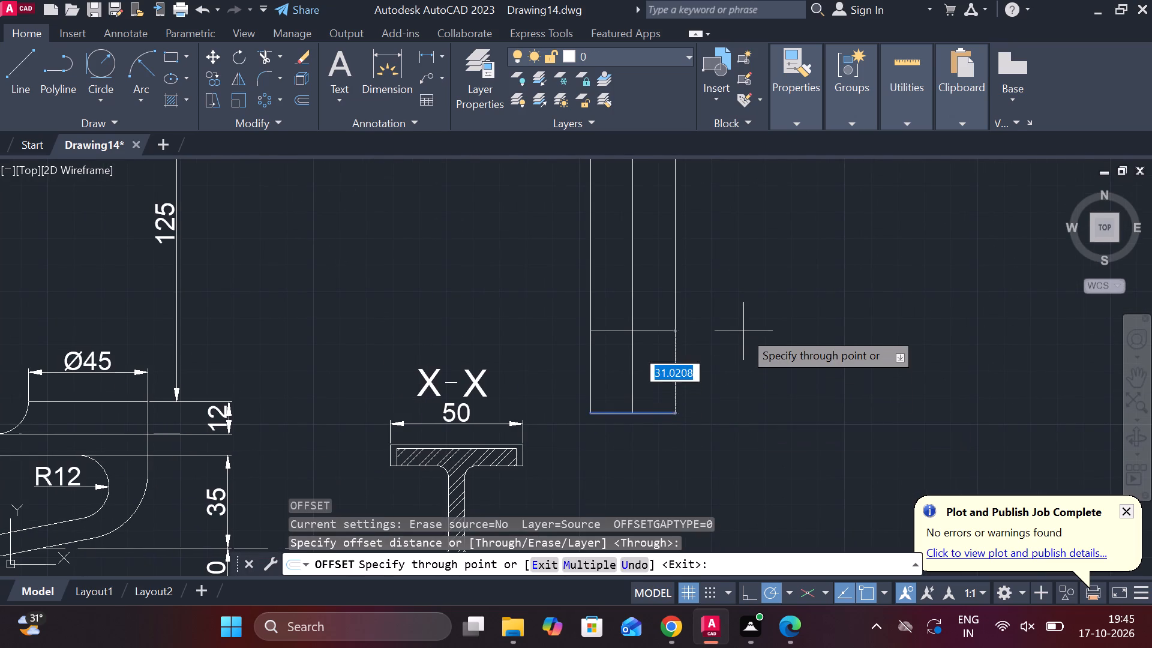
{"action": "key", "text": "8"}
{"action": "key", "text": "Return"}
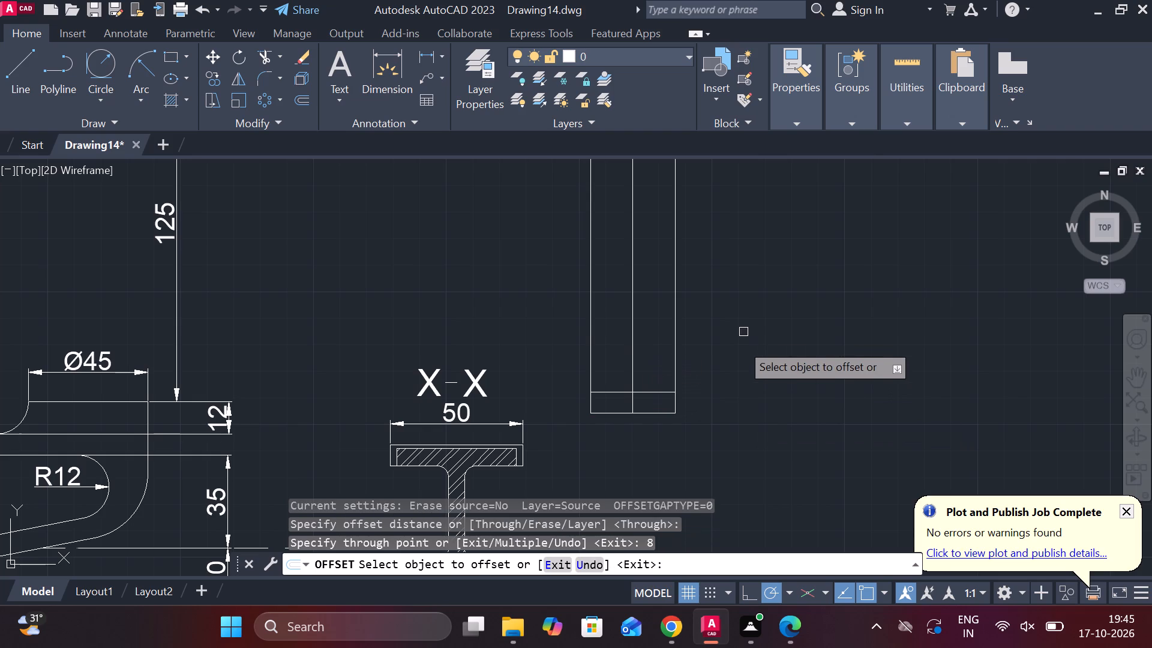
{"action": "scroll", "coordinate": [674, 375], "scroll_direction": "up", "scroll_amount": 1}
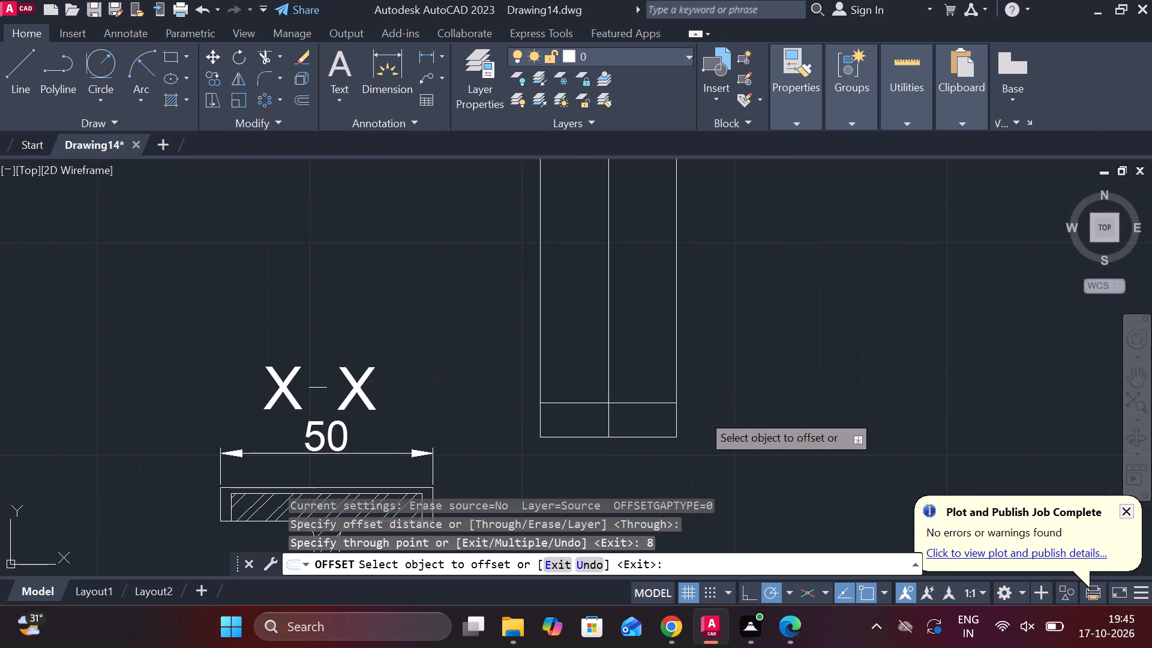
{"action": "key", "text": "Escape"}
Trim away the rectangle's bottom edge and both side lines below the 8 offset line, keeping the projecting centre line.
{"action": "type", "text": "TR"}
{"action": "key", "text": "space"}
{"action": "left_click_drag", "start_coordinate": [695, 428], "coordinate": [648, 436]}
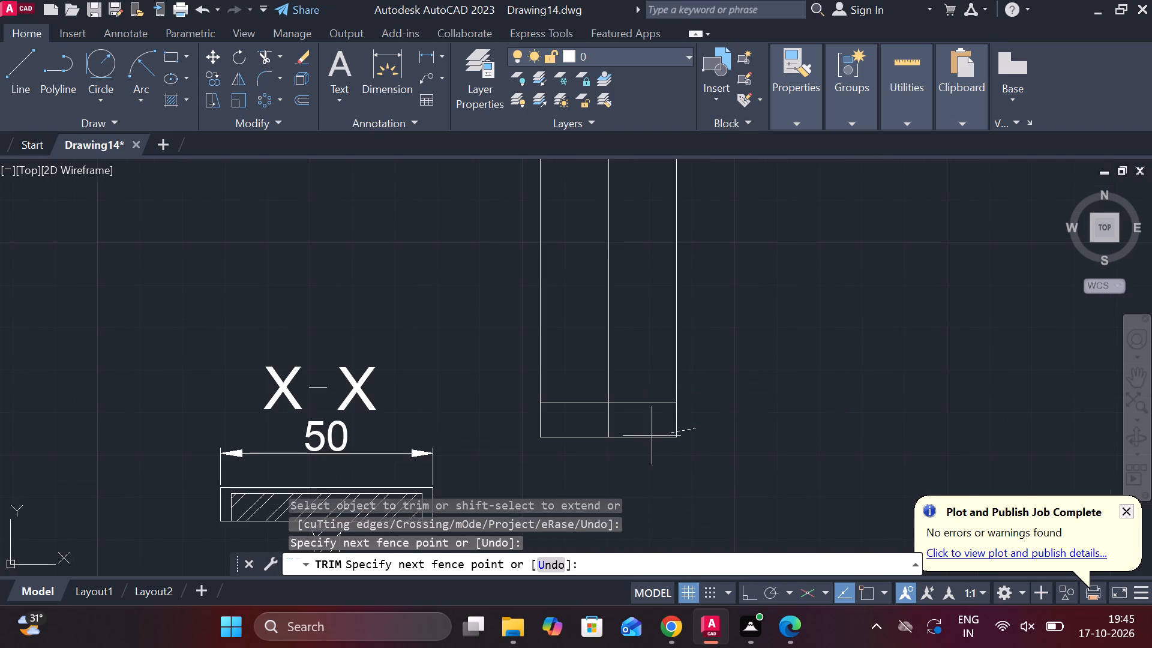
{"action": "left_click_drag", "start_coordinate": [648, 436], "coordinate": [689, 437]}
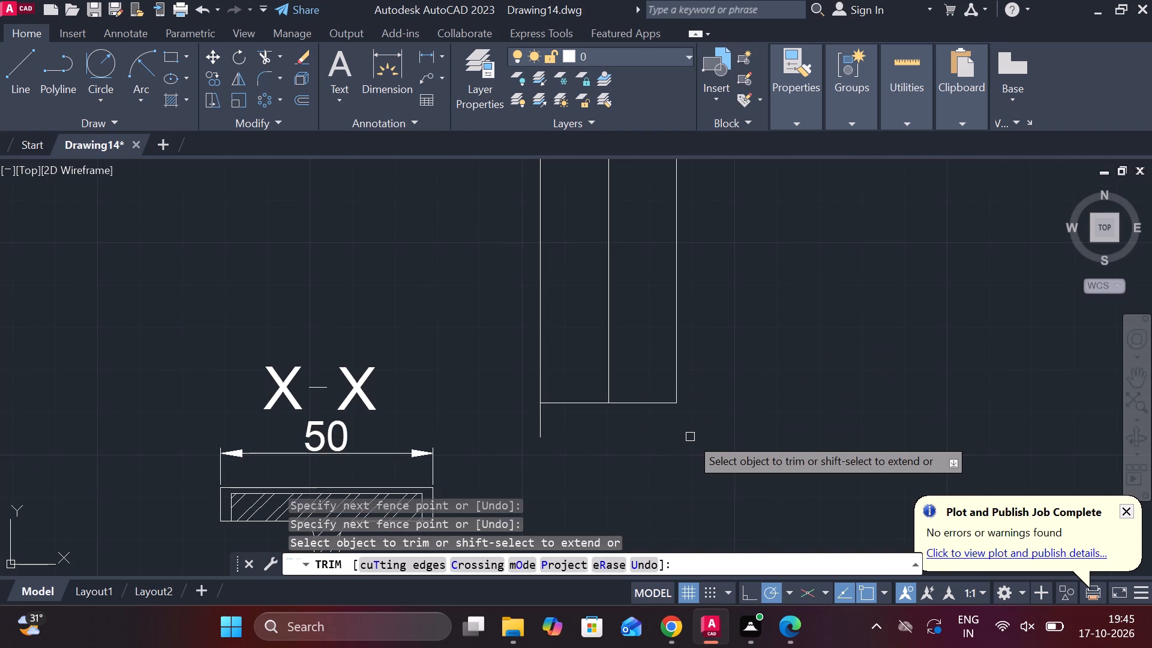
{"action": "key", "text": "ctrl+z"}
{"action": "left_click_drag", "start_coordinate": [683, 419], "coordinate": [647, 451]}
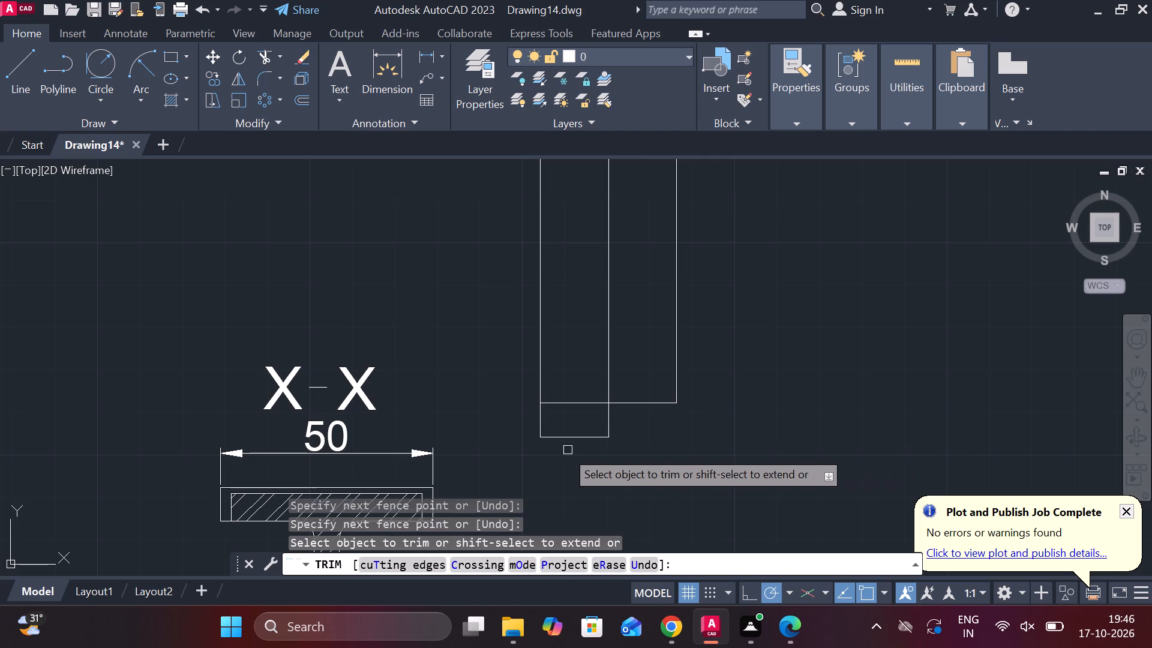
{"action": "left_click", "coordinate": [558, 442]}
{"action": "left_click", "coordinate": [540, 419]}
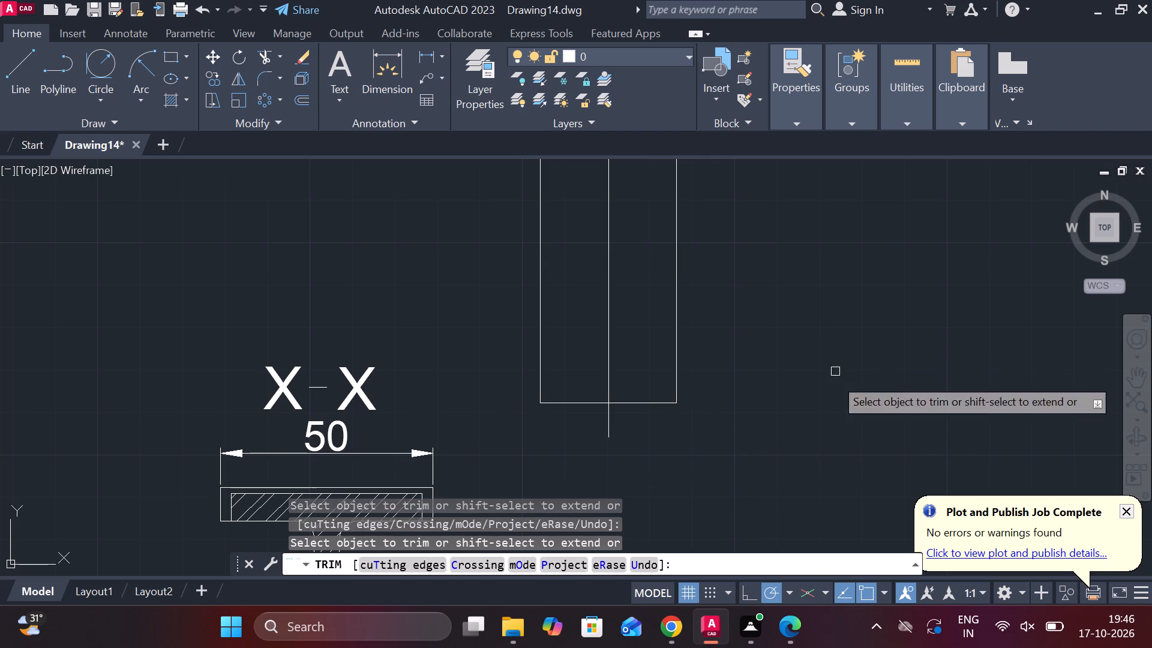
{"action": "key", "text": "Escape"}
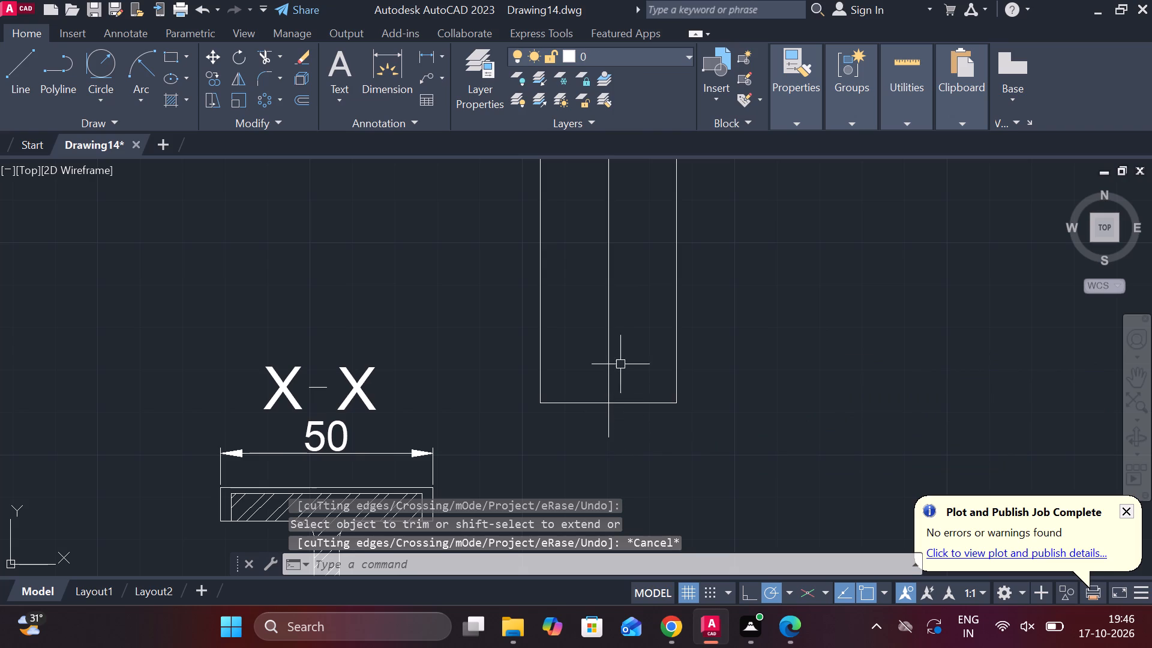
Draw half of the end pin: a vertical line 3 right of the centre line, 8 down, closed back to the centre line's end.
{"action": "scroll", "coordinate": [646, 413], "scroll_direction": "up", "scroll_amount": 2}
{"action": "type", "text": "L'"}
{"action": "key", "text": "Return"}
{"action": "key", "text": "Escape"}
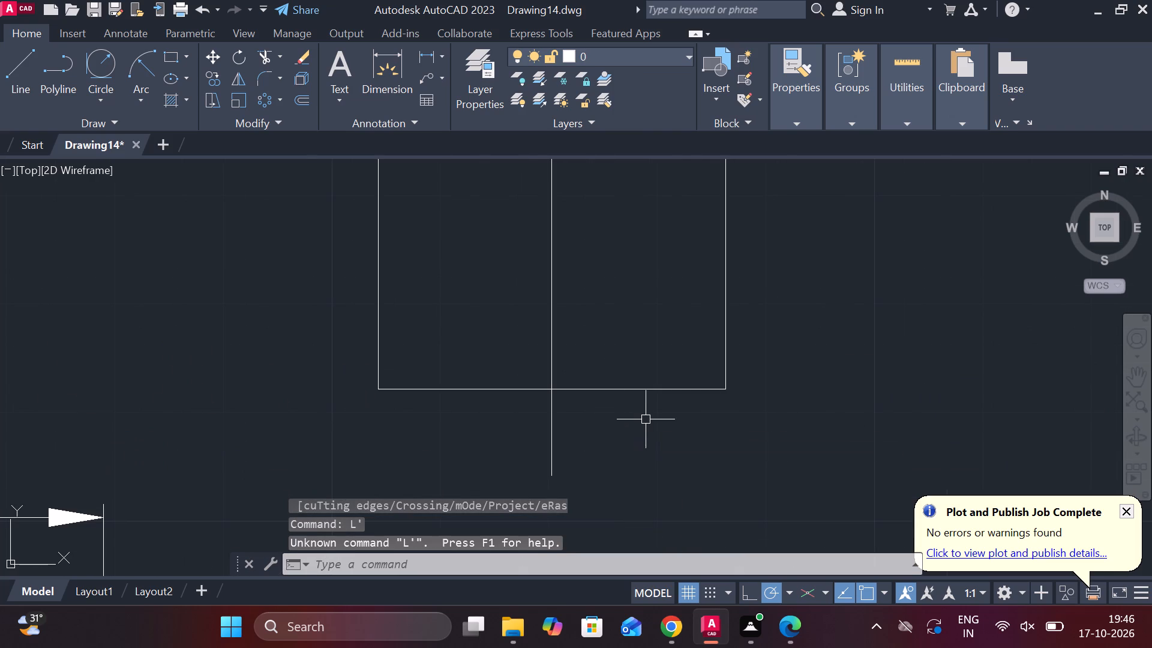
{"action": "key", "text": "l"}
{"action": "key", "text": "Return"}
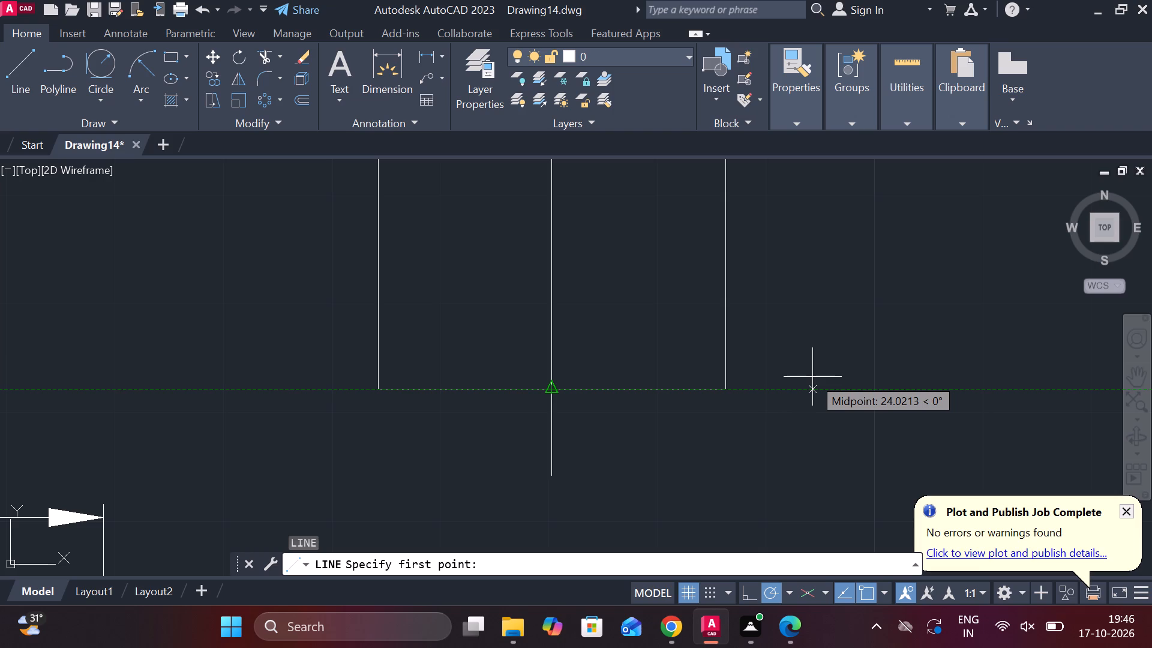
{"action": "type", "text": "3"}
{"action": "key", "text": "space"}
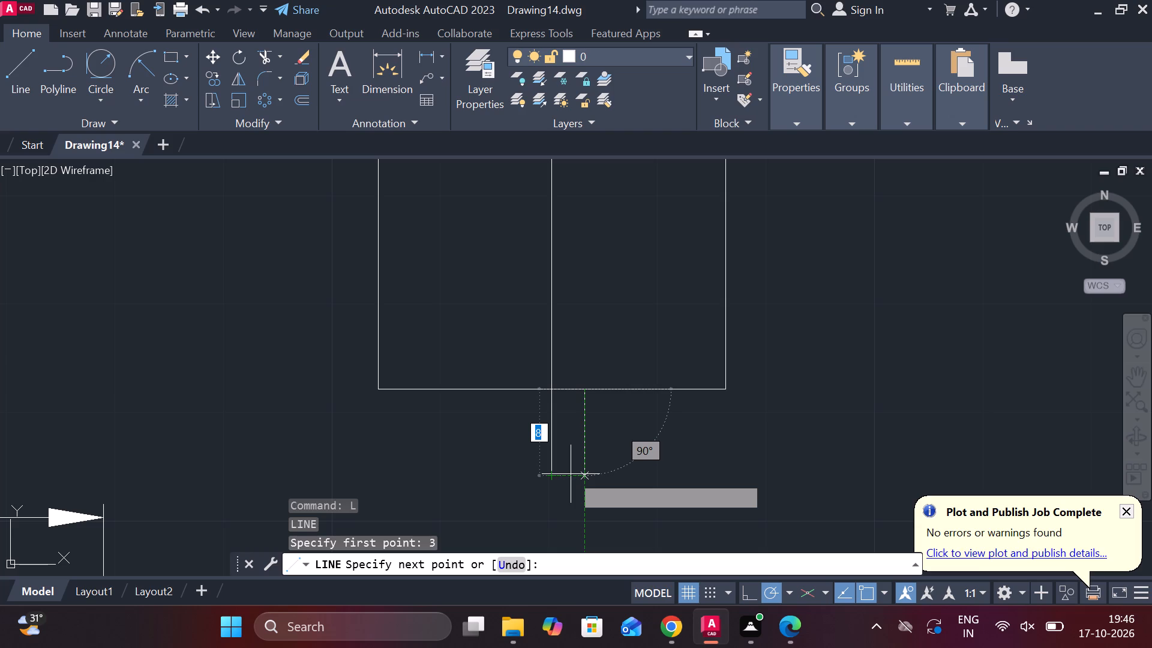
{"action": "left_click", "coordinate": [571, 474]}
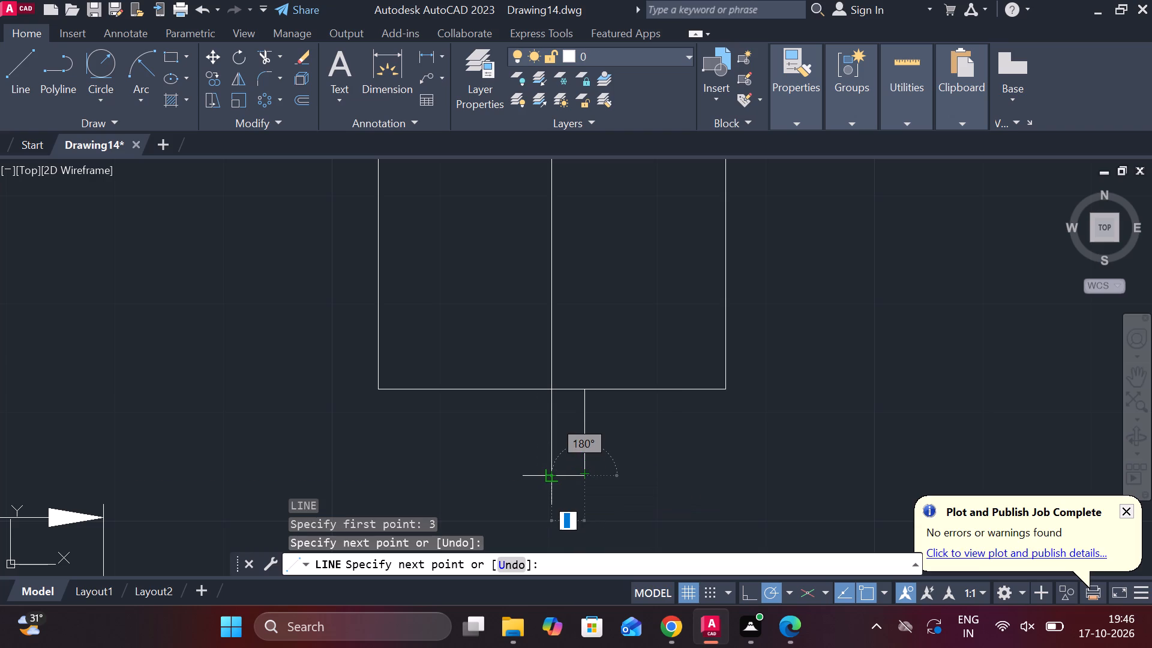
{"action": "left_click", "coordinate": [551, 475]}
{"action": "key", "text": "Escape"}
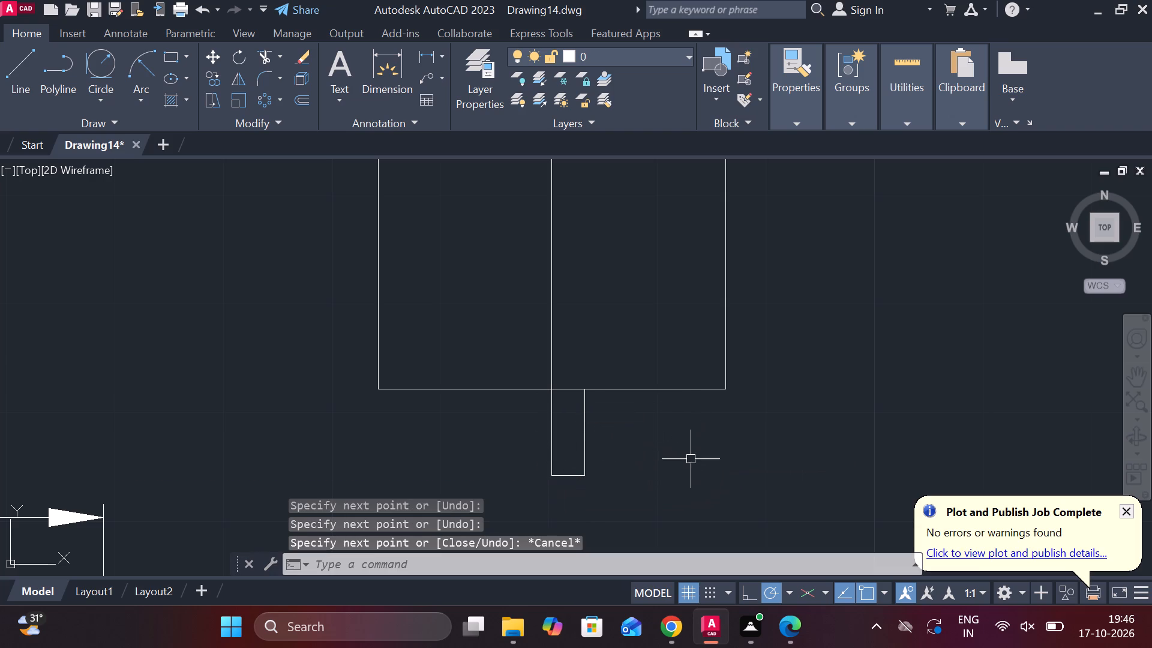
Draw the other half of the end pin: 3 left from the centre line's lower end, and vertically up past the body's bottom edge.
{"action": "key", "text": "space"}
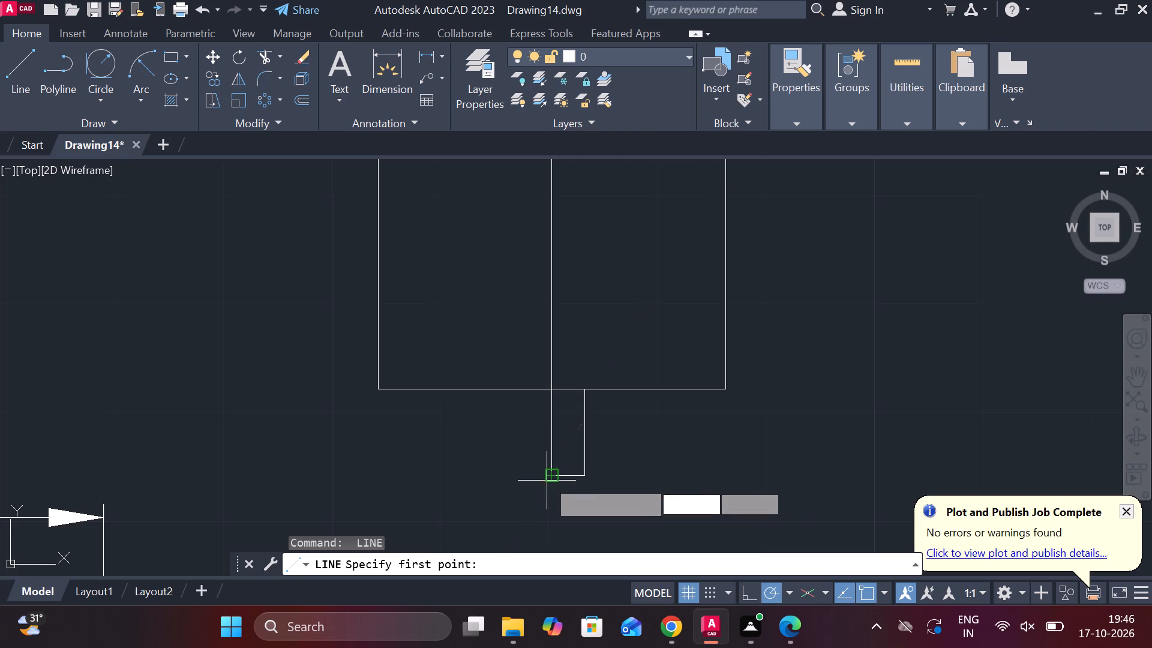
{"action": "left_click", "coordinate": [548, 478]}
{"action": "type", "text": "3"}
{"action": "key", "text": "space"}
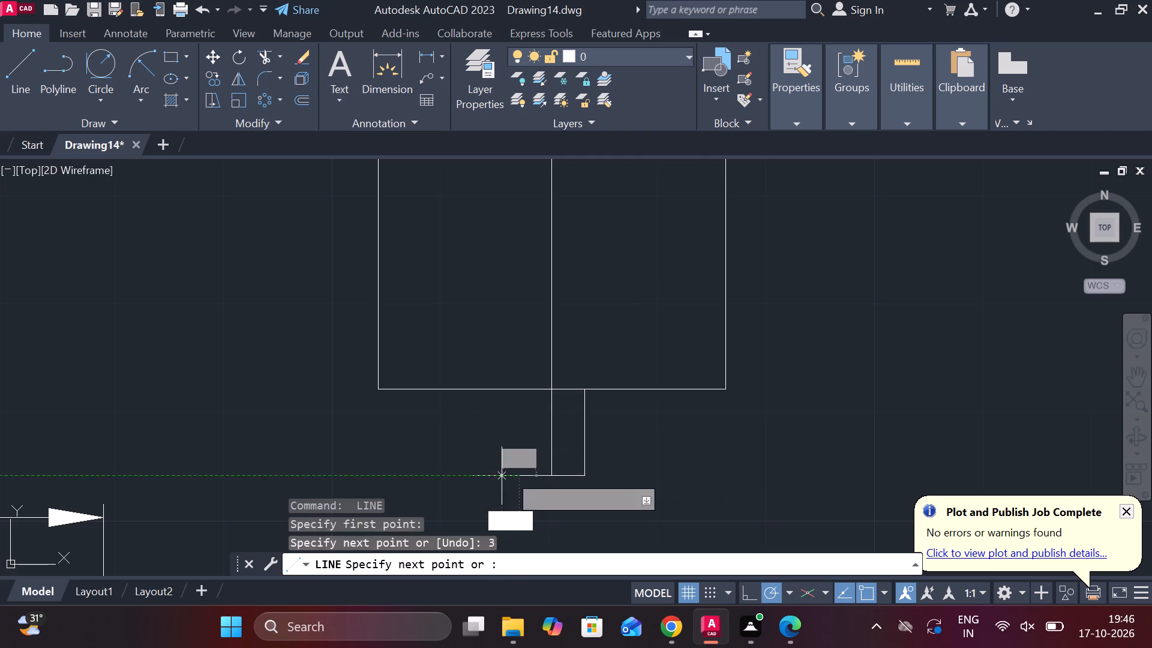
{"action": "left_click", "coordinate": [526, 351]}
{"action": "key", "text": "Escape"}
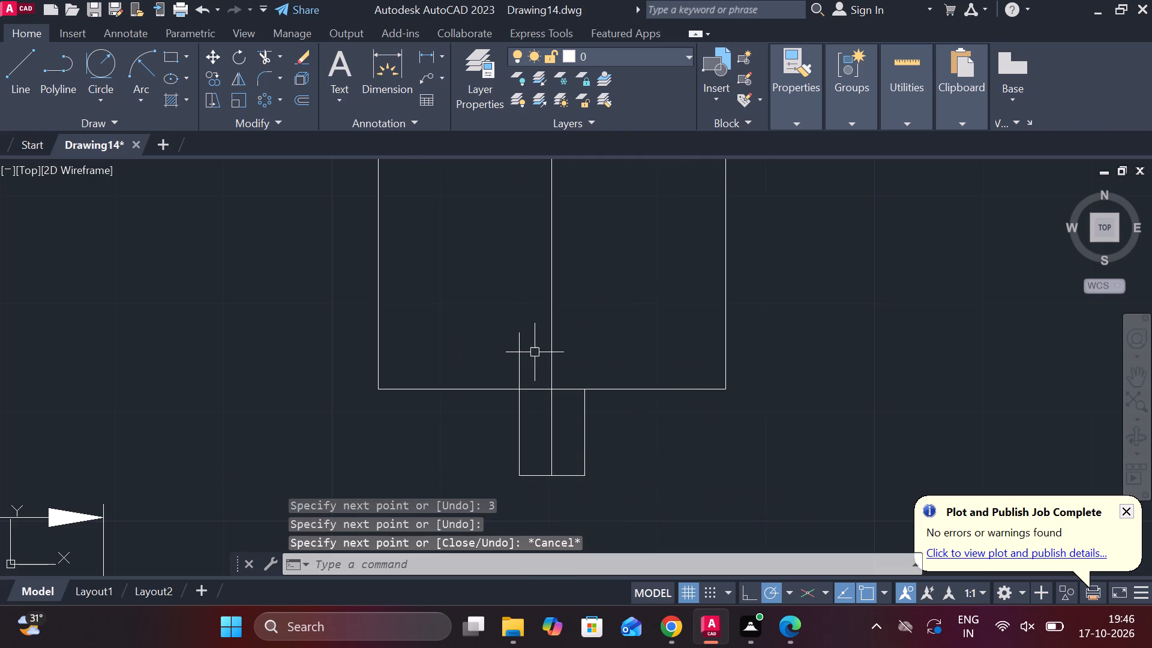
Trim the part of the pin's left line that extends above the body's bottom edge.
{"action": "type", "text": "TR"}
{"action": "key", "text": "space"}
{"action": "left_click", "coordinate": [523, 360]}
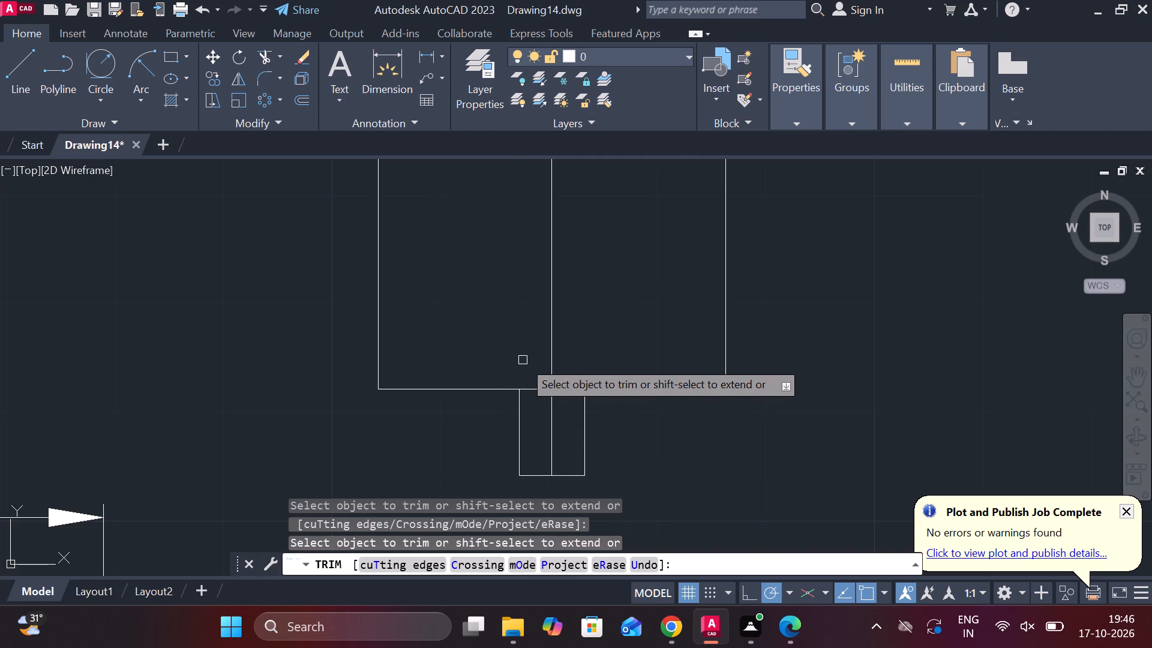
{"action": "scroll", "coordinate": [680, 386], "scroll_direction": "down", "scroll_amount": 2}
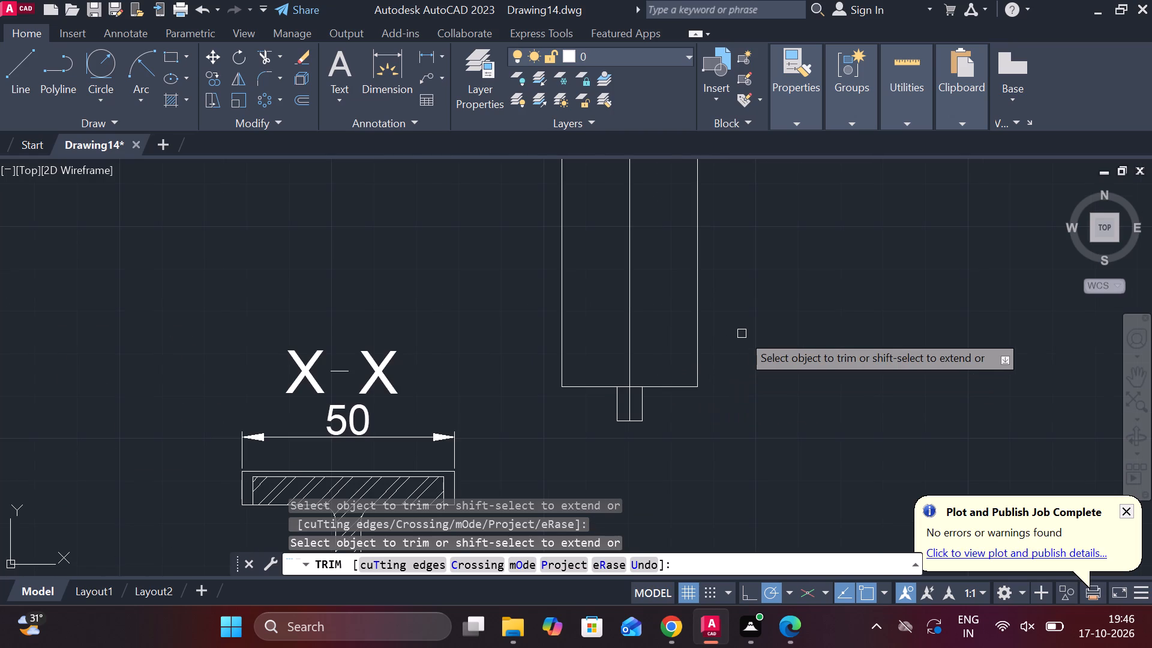
{"action": "scroll", "coordinate": [742, 334], "scroll_direction": "down", "scroll_amount": 2}
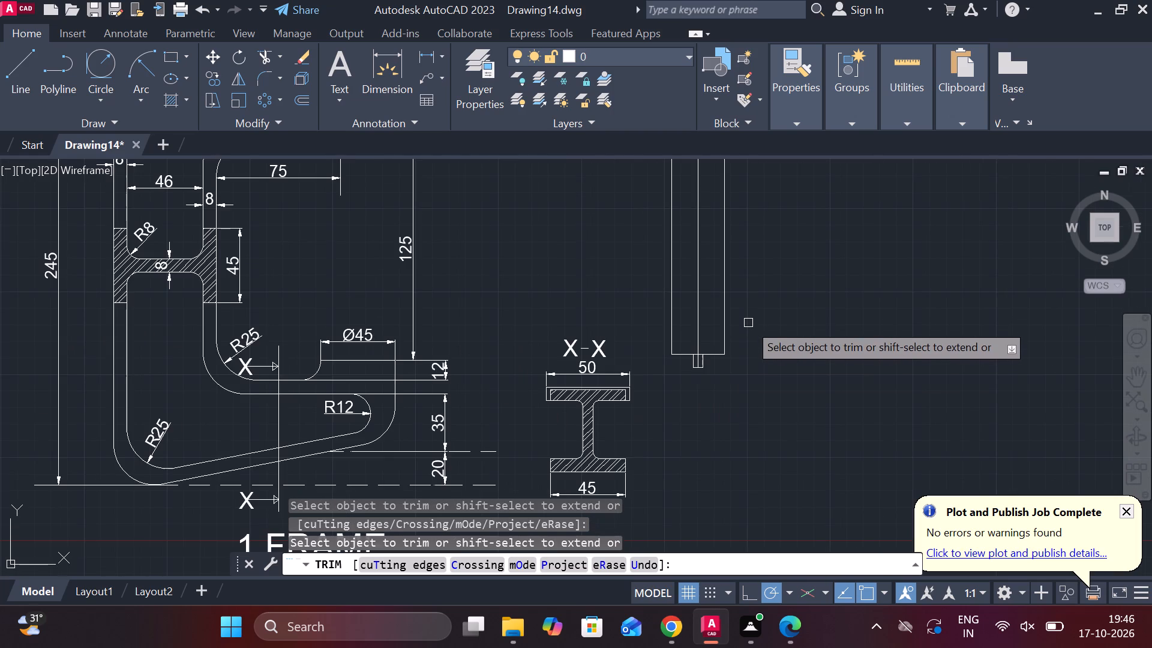
{"action": "scroll", "coordinate": [748, 323], "scroll_direction": "up", "scroll_amount": 3}
{"action": "key", "text": "Escape"}
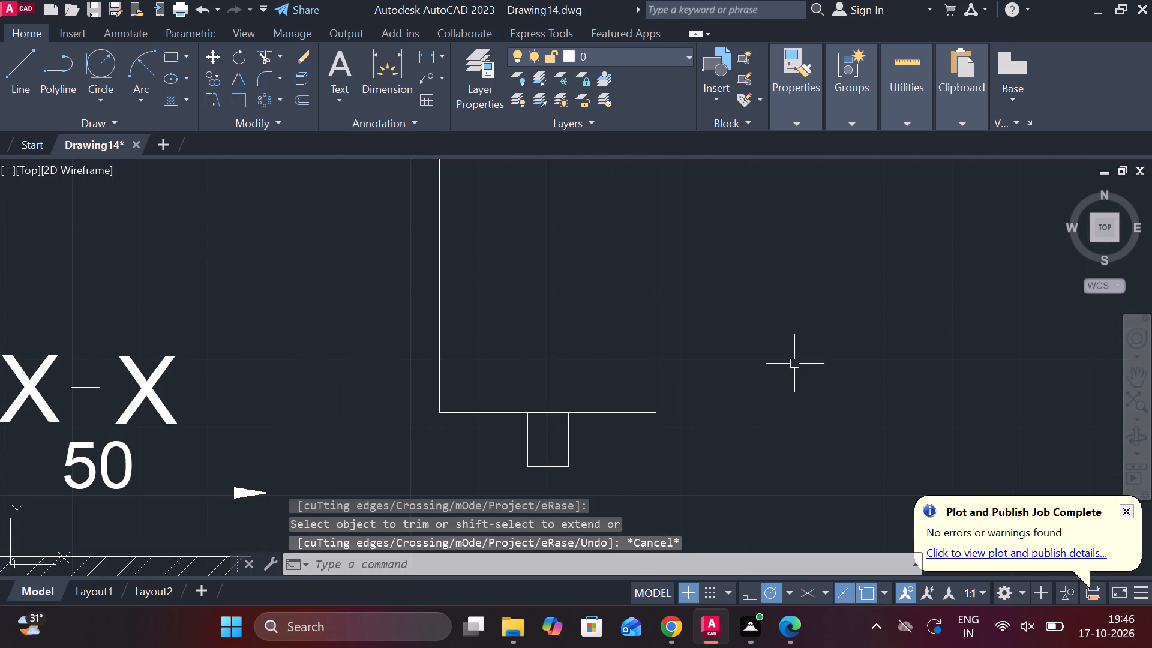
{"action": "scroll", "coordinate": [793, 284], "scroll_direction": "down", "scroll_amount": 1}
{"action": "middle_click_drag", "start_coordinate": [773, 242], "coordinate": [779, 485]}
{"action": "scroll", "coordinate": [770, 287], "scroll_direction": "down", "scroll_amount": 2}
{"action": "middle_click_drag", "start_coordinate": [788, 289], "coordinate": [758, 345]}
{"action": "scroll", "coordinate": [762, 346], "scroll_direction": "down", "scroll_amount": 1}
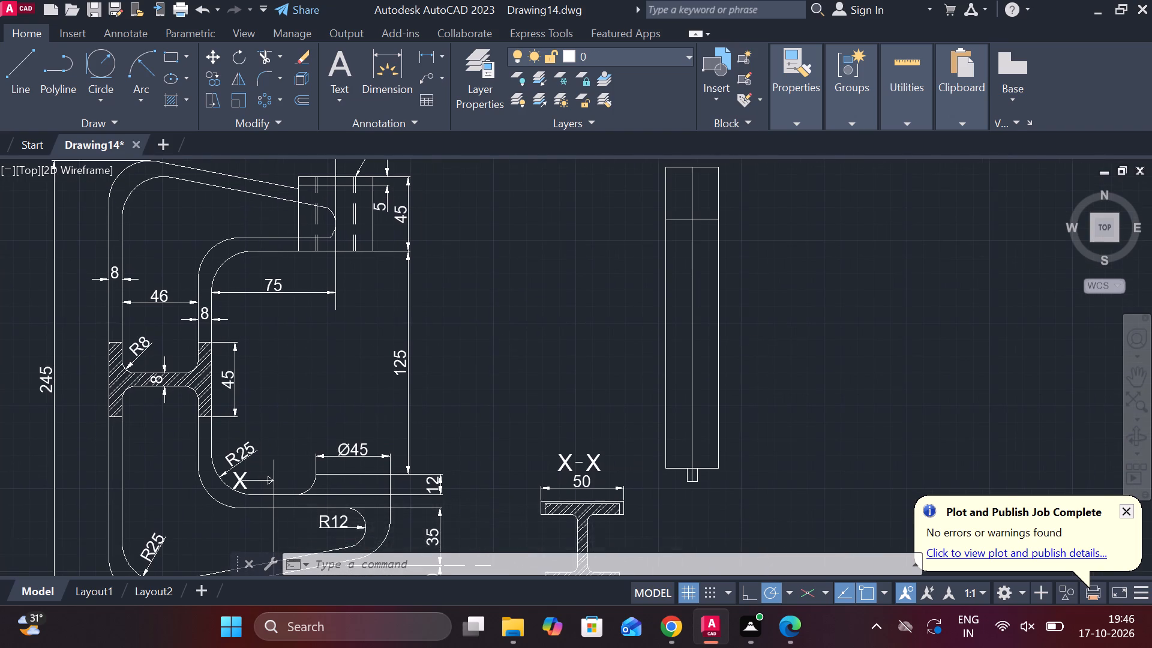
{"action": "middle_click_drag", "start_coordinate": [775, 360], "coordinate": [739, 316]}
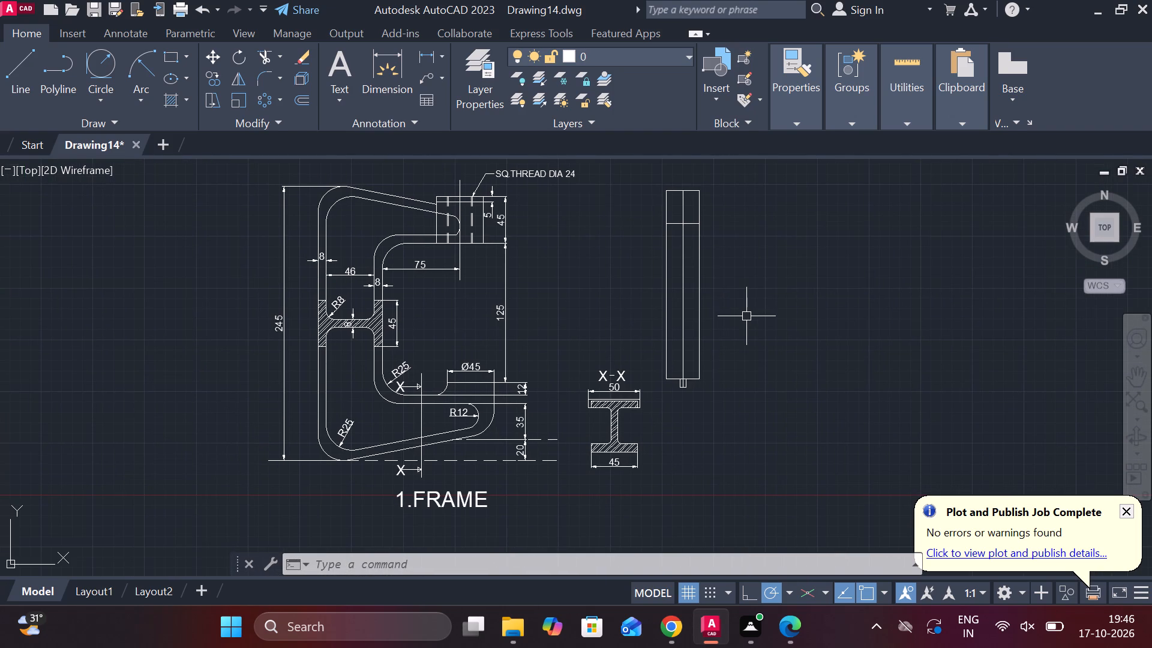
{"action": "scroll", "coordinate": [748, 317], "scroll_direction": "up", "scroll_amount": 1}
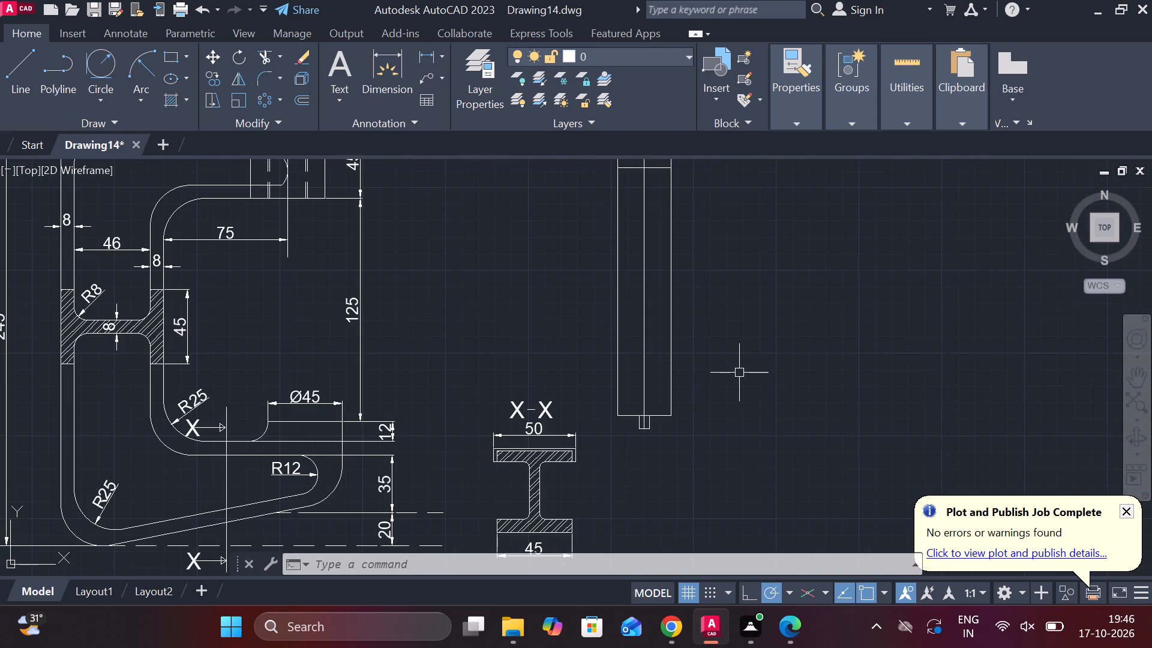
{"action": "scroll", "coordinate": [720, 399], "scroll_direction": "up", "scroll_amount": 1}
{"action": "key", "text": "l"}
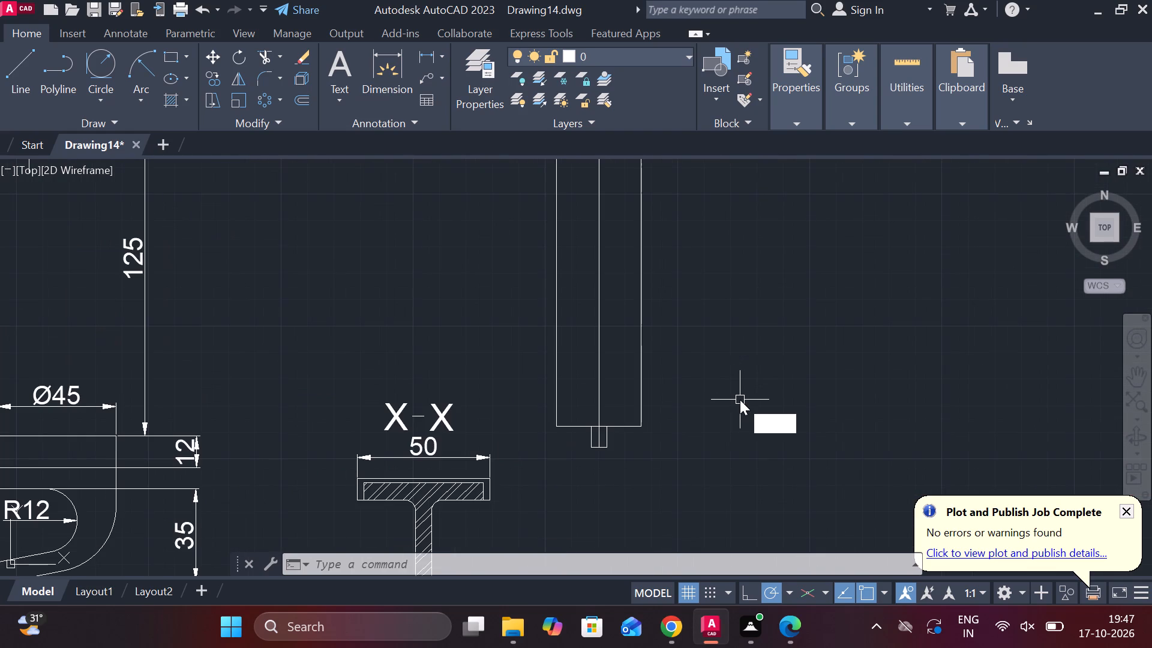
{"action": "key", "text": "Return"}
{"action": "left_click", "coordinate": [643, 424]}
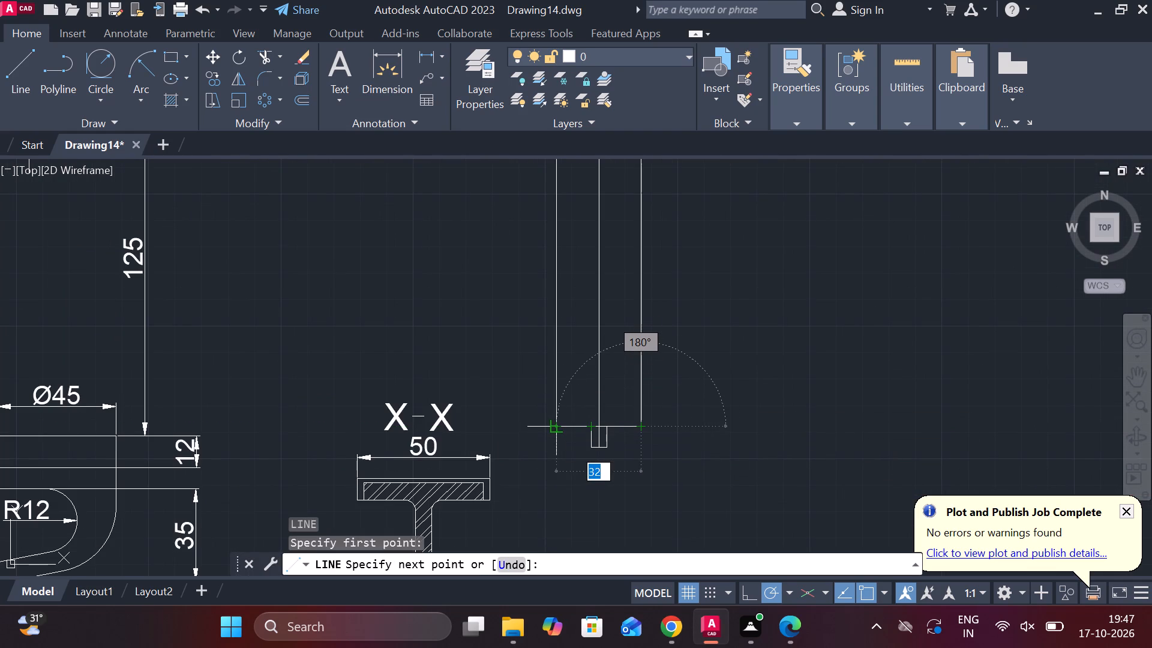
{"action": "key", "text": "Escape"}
Trim away both outer side lines of the body below the head's lower edge.
{"action": "scroll", "coordinate": [551, 427], "scroll_direction": "down", "scroll_amount": 2}
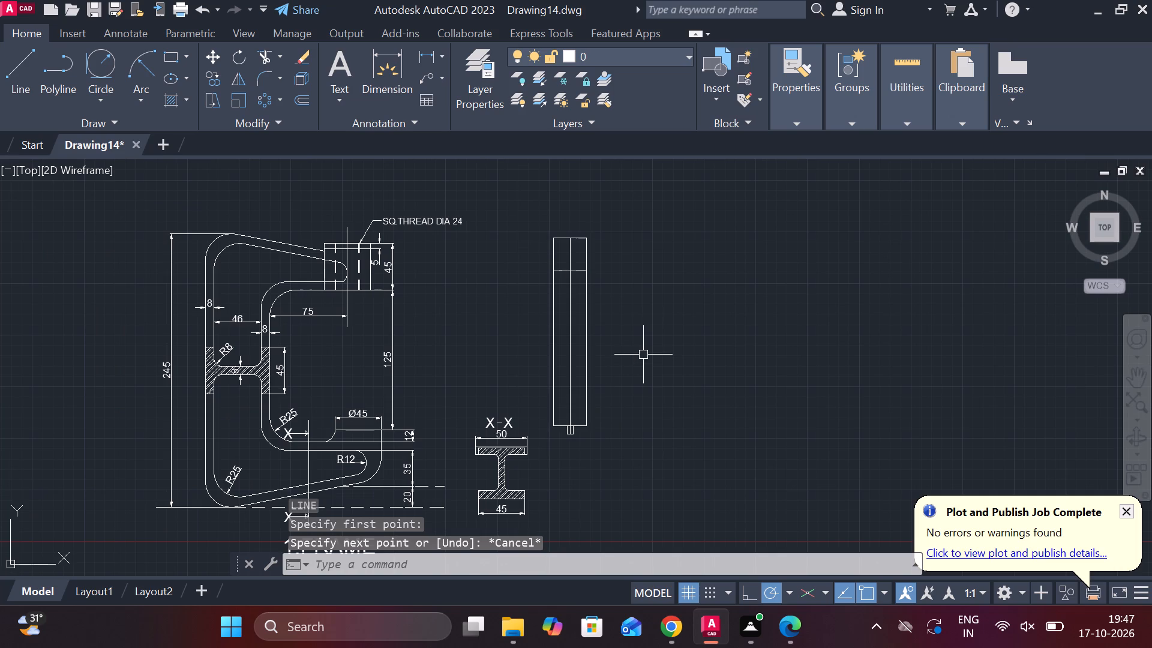
{"action": "scroll", "coordinate": [640, 343], "scroll_direction": "up", "scroll_amount": 2}
{"action": "middle_click_drag", "start_coordinate": [646, 344], "coordinate": [709, 379]}
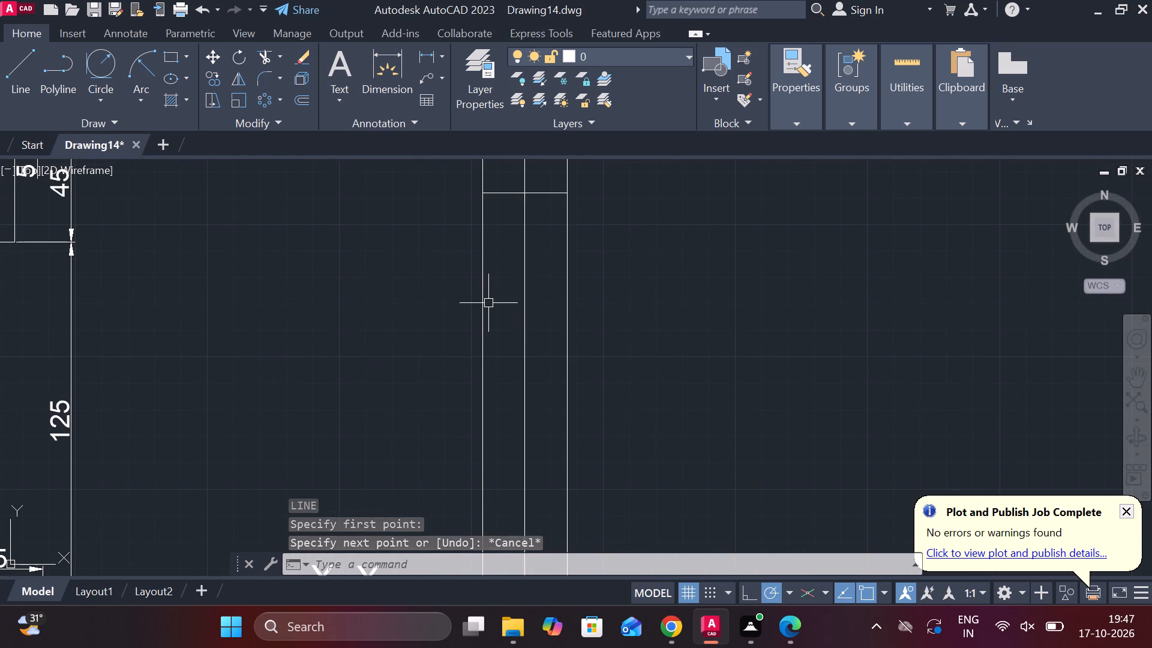
{"action": "type", "text": "TR"}
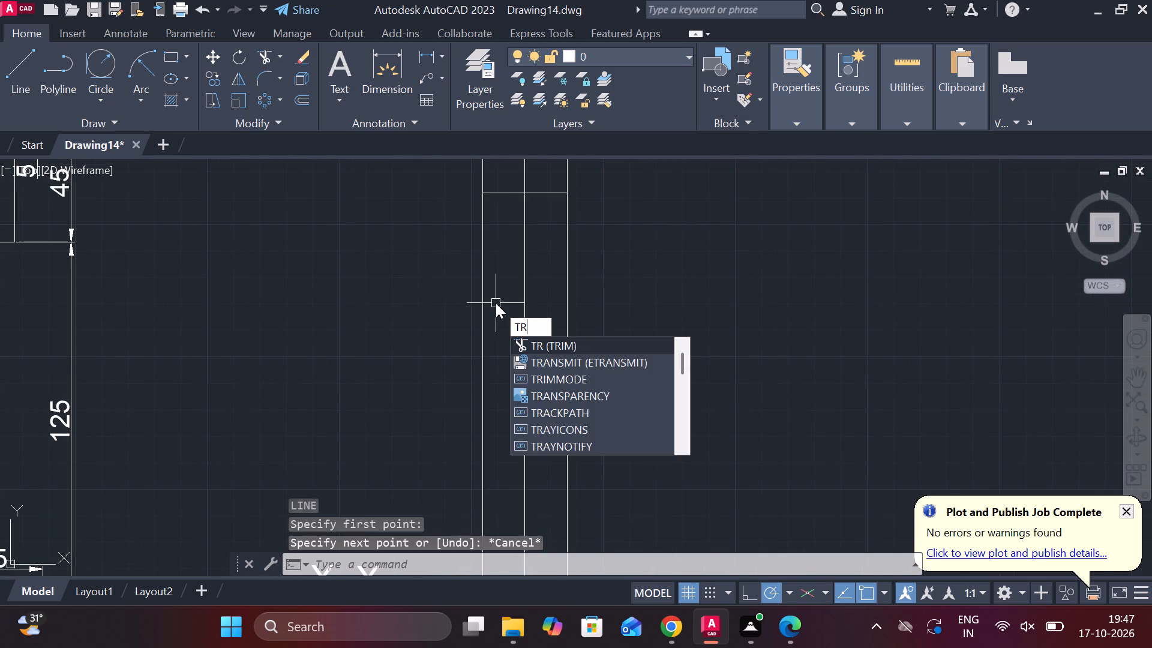
{"action": "key", "text": "space"}
{"action": "left_click", "coordinate": [485, 271]}
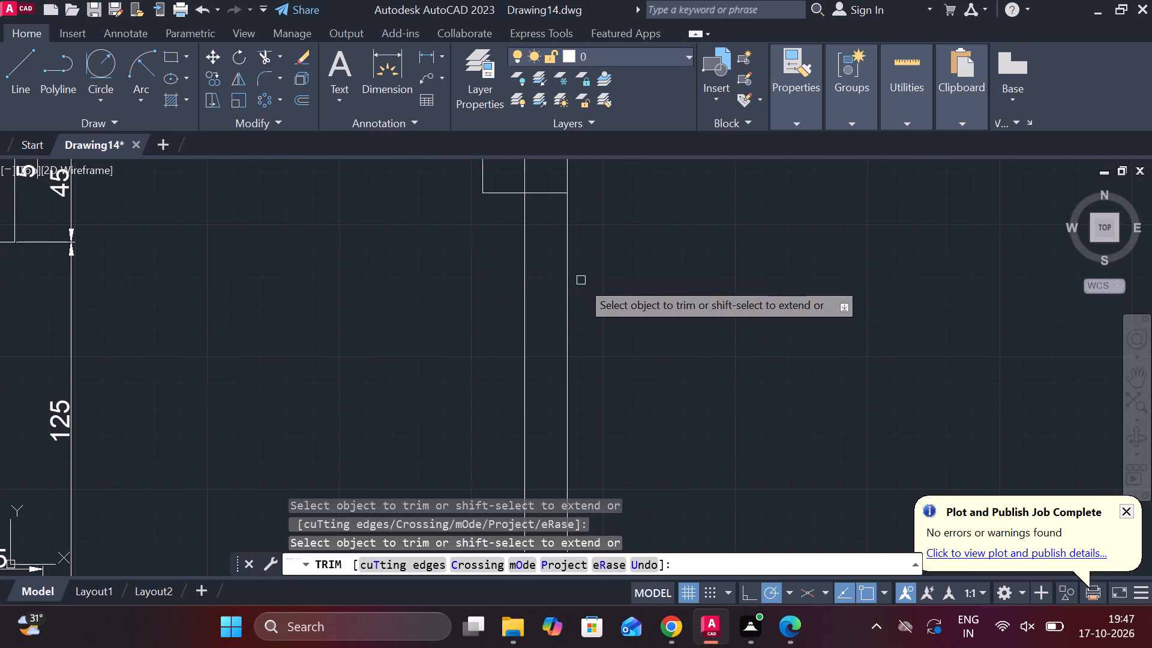
{"action": "left_click", "coordinate": [561, 289]}
{"action": "left_click", "coordinate": [581, 289]}
{"action": "key", "text": "Escape"}
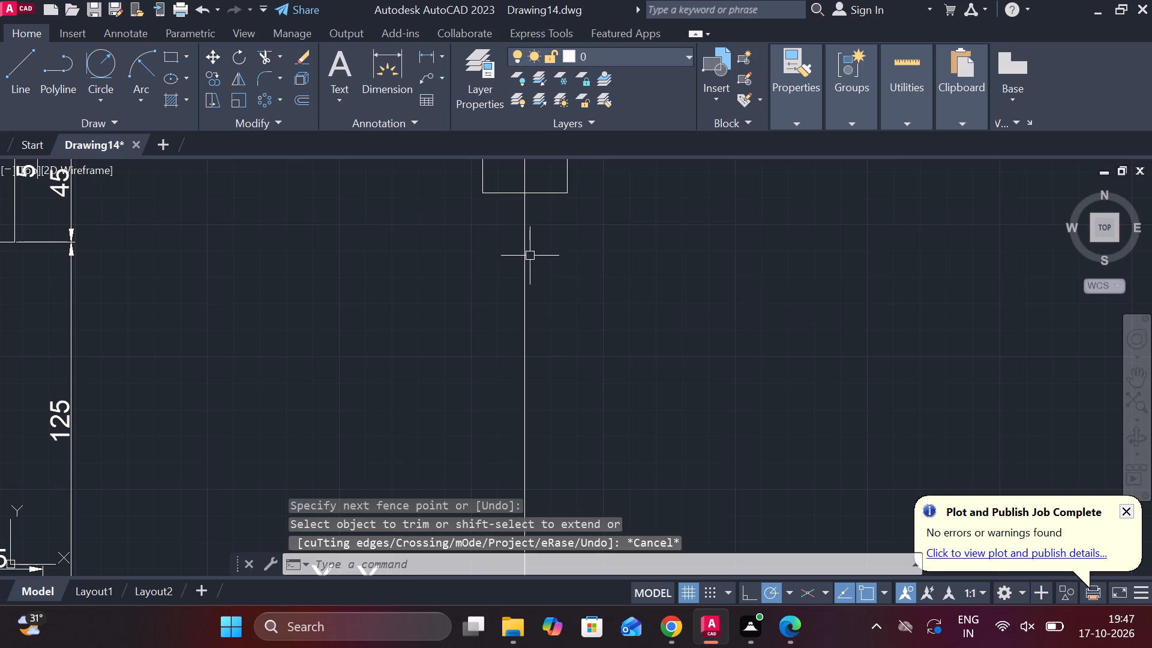
Offset the vertical centre line 10 to each side to form the narrower shank.
{"action": "left_click", "coordinate": [526, 247]}
{"action": "key", "text": "o"}
{"action": "key", "text": "Return"}
{"action": "key", "text": "Return"}
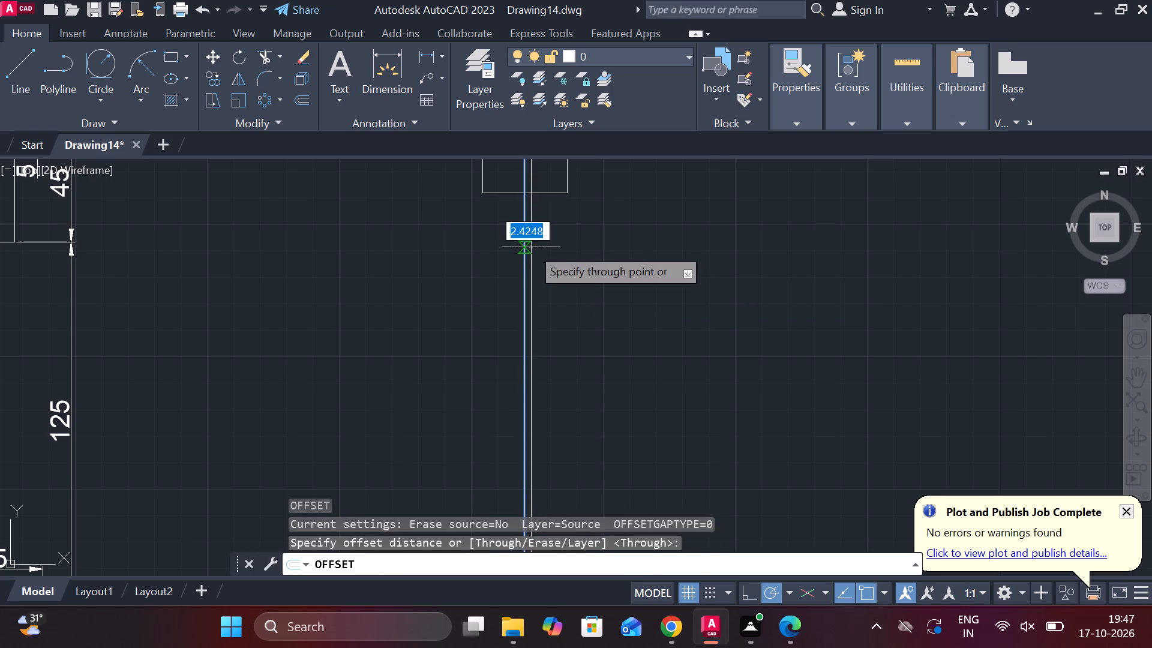
{"action": "type", "text": "10"}
{"action": "key", "text": "Return"}
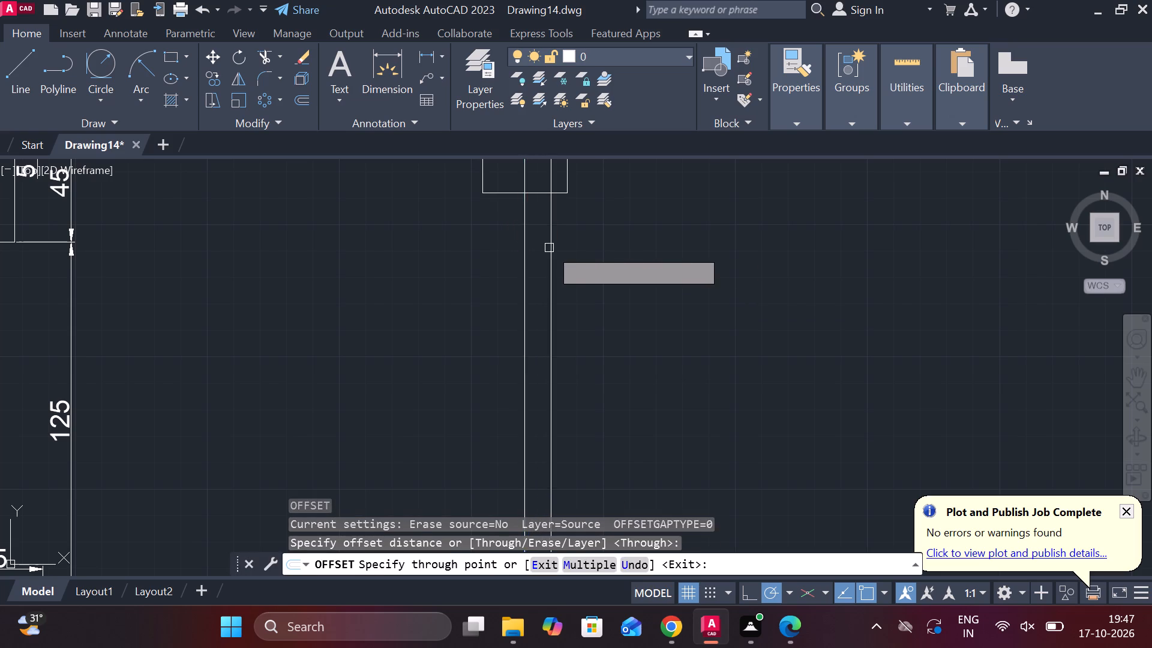
{"action": "left_click", "coordinate": [521, 267]}
{"action": "type", "text": "10"}
{"action": "key", "text": "Return"}
{"action": "scroll", "coordinate": [620, 277], "scroll_direction": "down", "scroll_amount": 2}
{"action": "scroll", "coordinate": [596, 349], "scroll_direction": "up", "scroll_amount": 2}
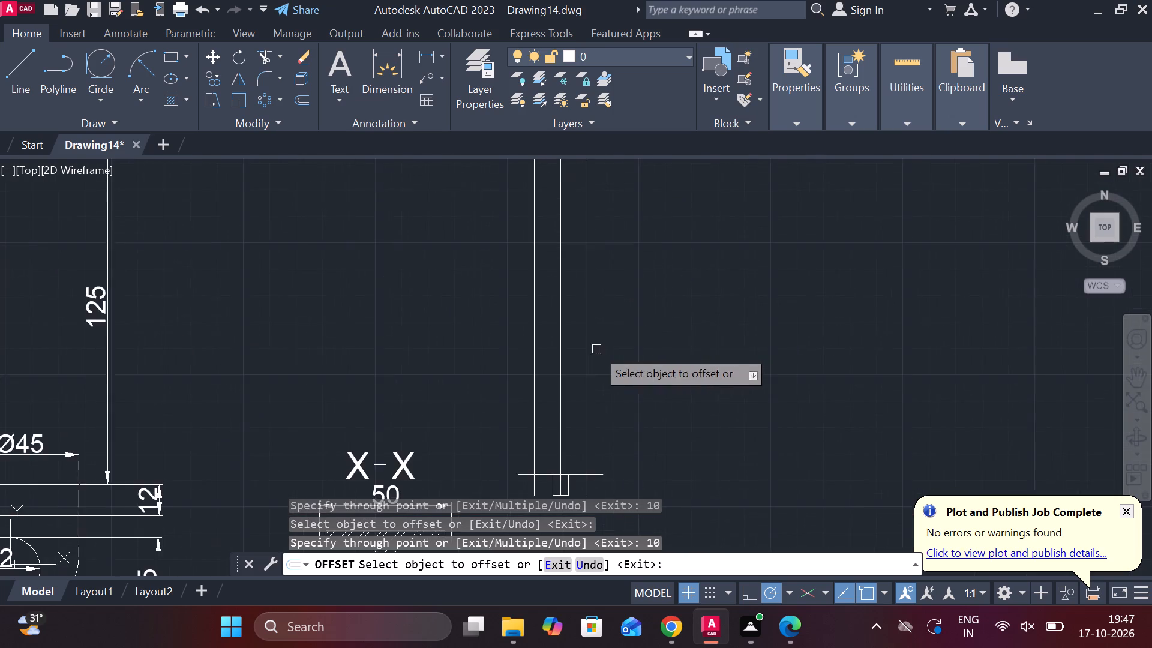
{"action": "middle_click_drag", "start_coordinate": [611, 352], "coordinate": [637, 241]}
{"action": "key", "text": "Escape"}
Trim the shank lines below the bottom edge and the bottom edge's overhangs outside the shank on both sides.
{"action": "type", "text": "TR"}
{"action": "key", "text": "space"}
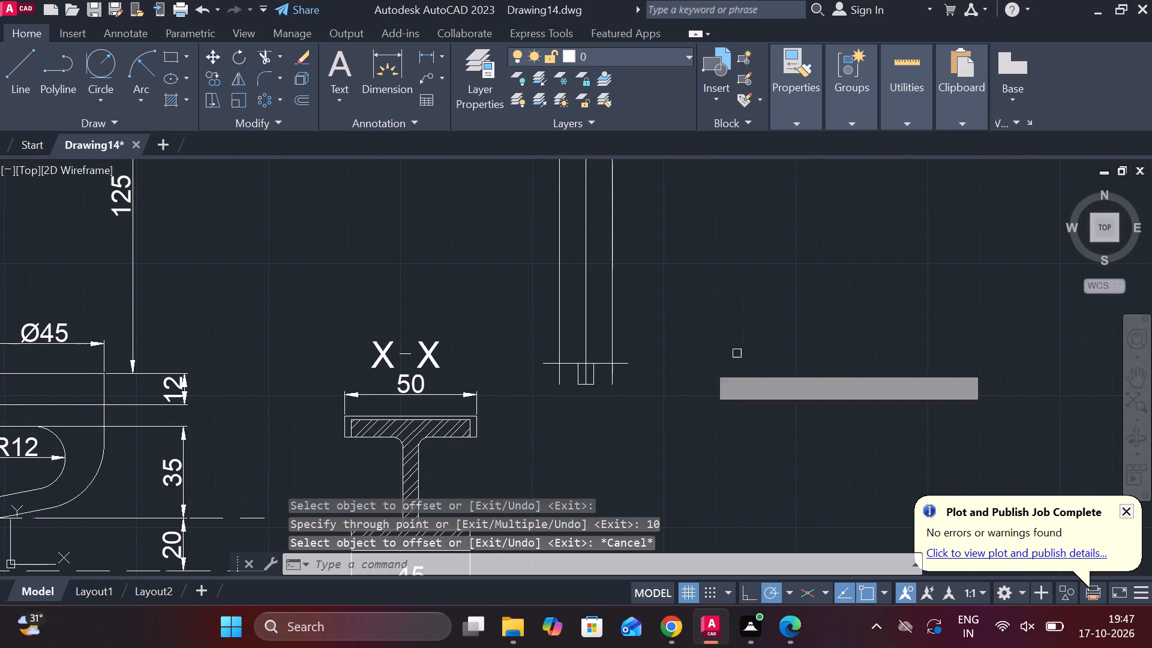
{"action": "left_click", "coordinate": [618, 379]}
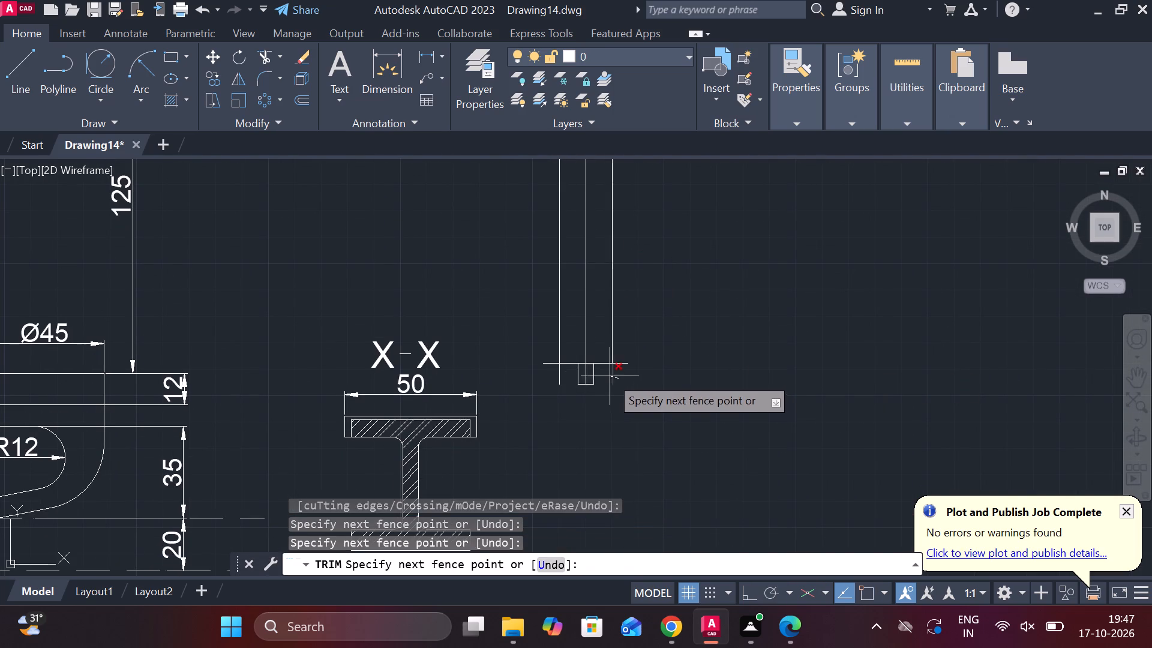
{"action": "left_click", "coordinate": [610, 376]}
{"action": "left_click", "coordinate": [622, 367]}
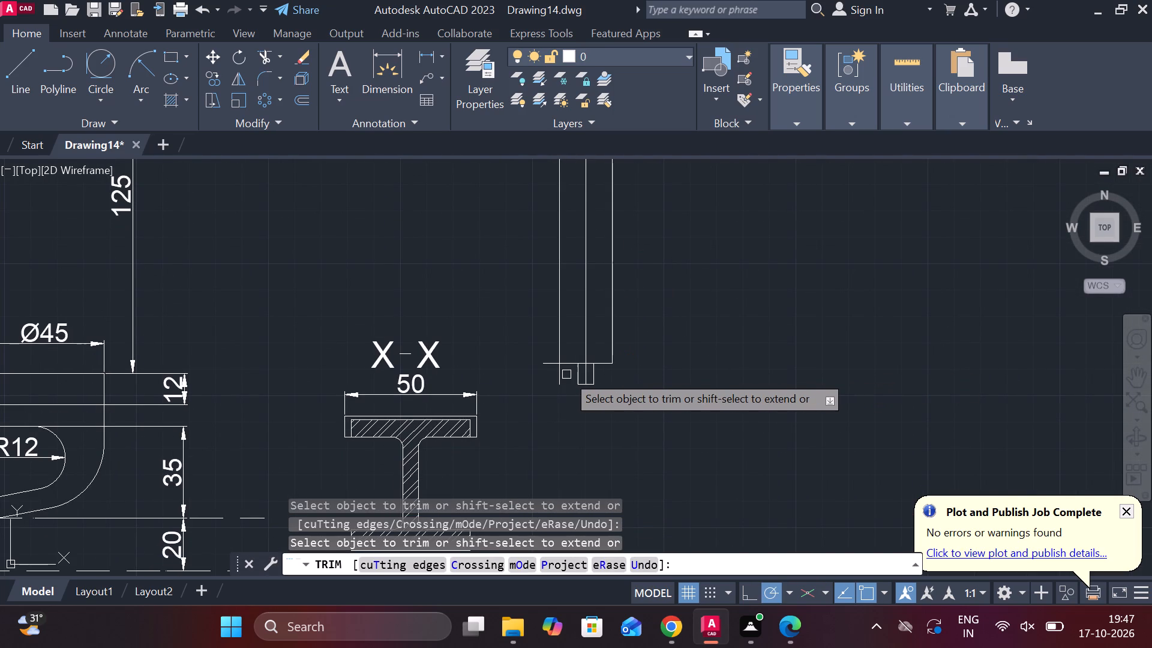
{"action": "left_click", "coordinate": [562, 381]}
{"action": "left_click", "coordinate": [545, 367]}
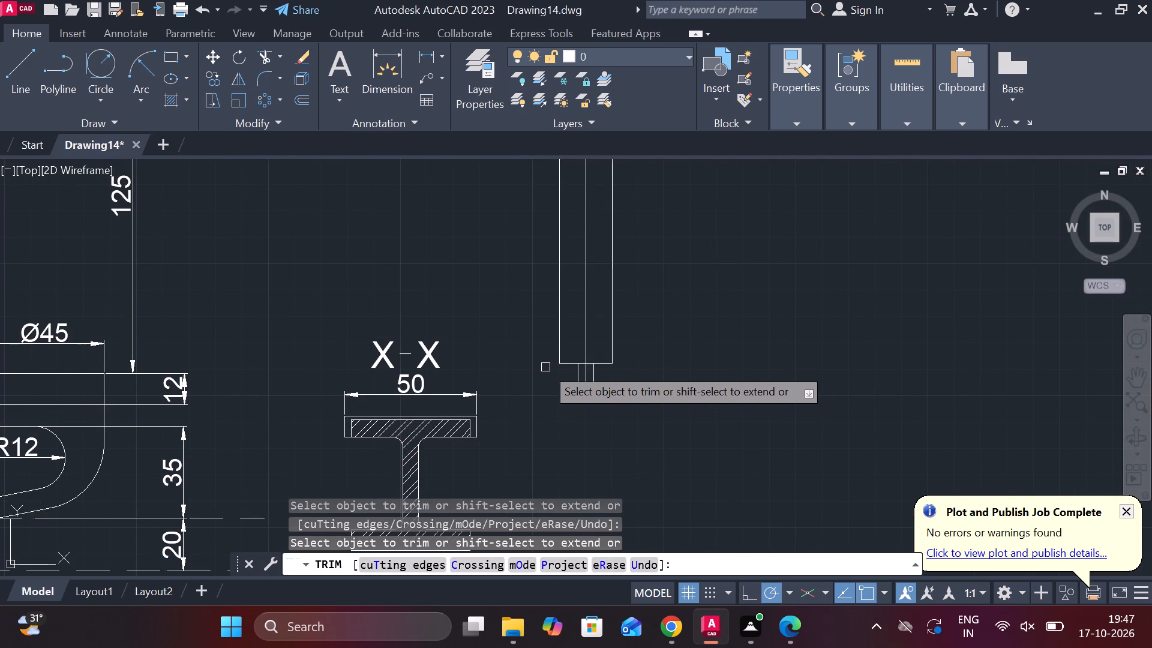
Trim the portions of both shank lines that run through the head, keeping the centre line.
{"action": "middle_click_drag", "start_coordinate": [664, 305], "coordinate": [674, 445]}
{"action": "middle_click_drag", "start_coordinate": [648, 280], "coordinate": [665, 415]}
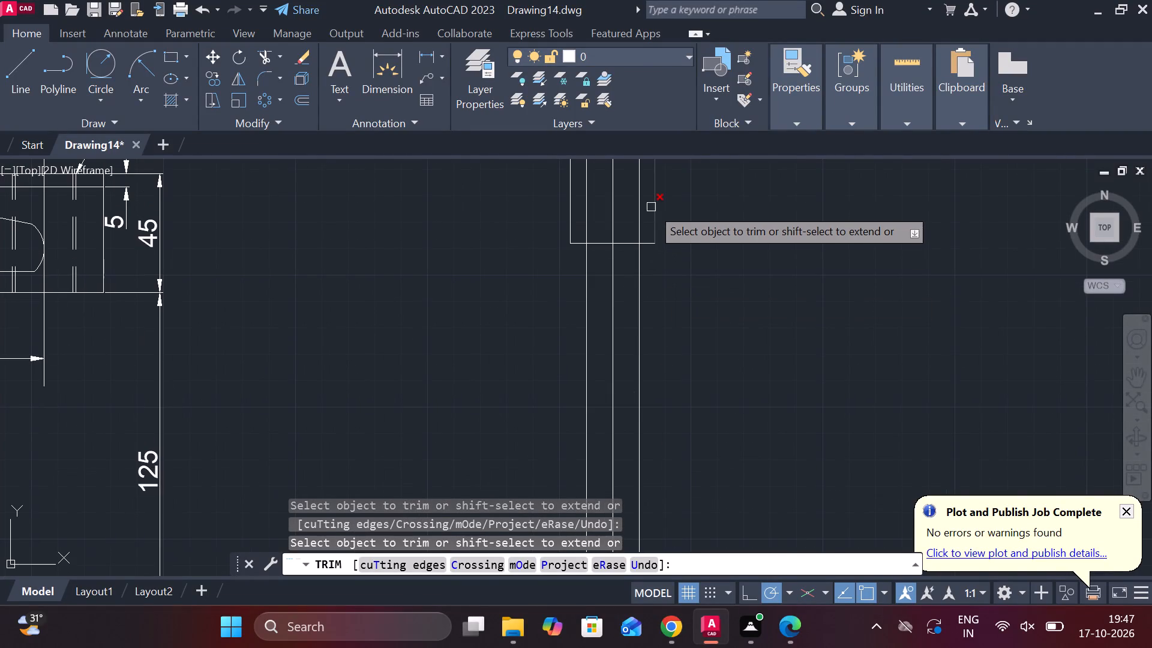
{"action": "left_click", "coordinate": [641, 204]}
{"action": "left_click", "coordinate": [585, 221]}
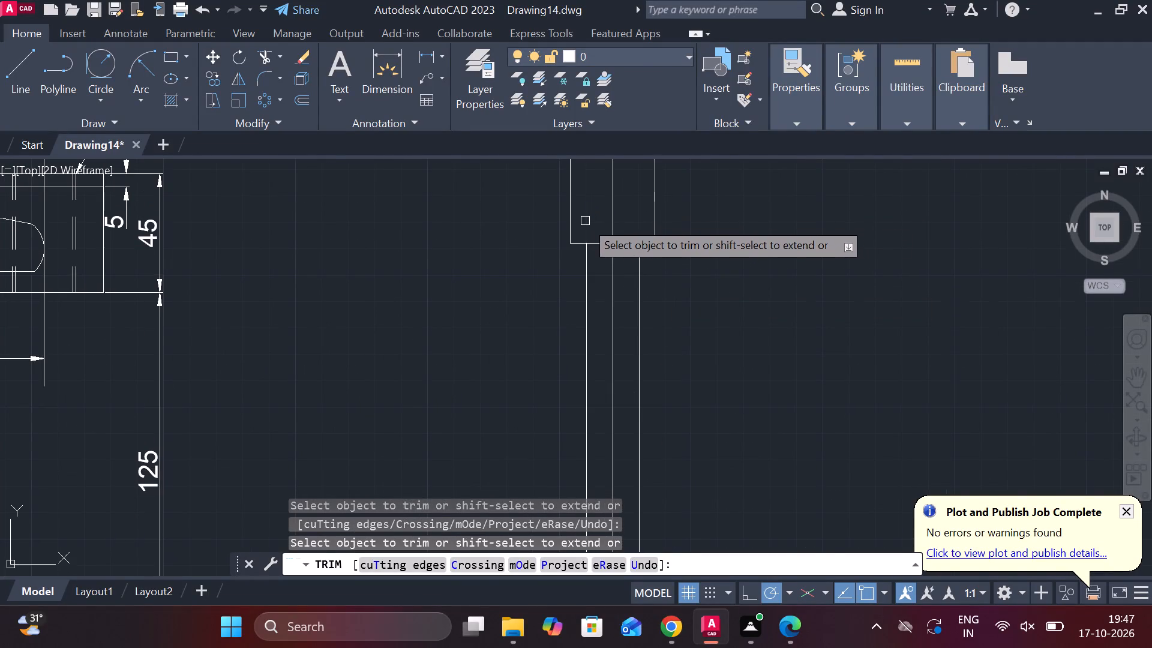
{"action": "scroll", "coordinate": [725, 216], "scroll_direction": "down", "scroll_amount": 1}
{"action": "middle_click_drag", "start_coordinate": [728, 223], "coordinate": [708, 316]}
{"action": "scroll", "coordinate": [705, 314], "scroll_direction": "up", "scroll_amount": 1}
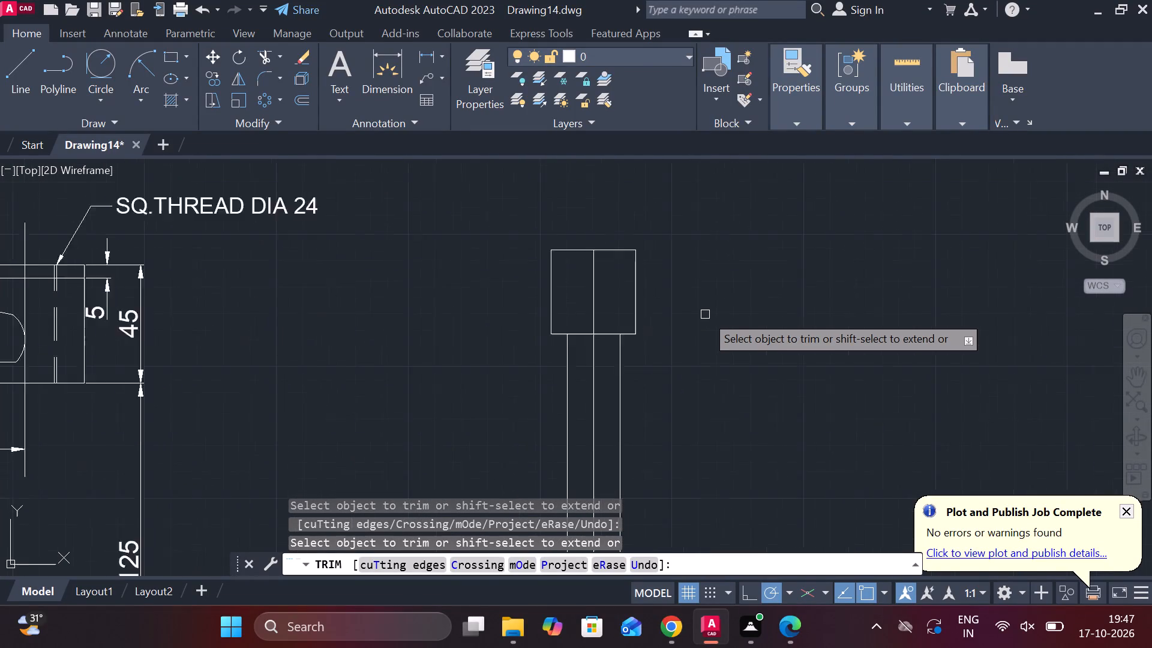
{"action": "scroll", "coordinate": [705, 314], "scroll_direction": "up", "scroll_amount": 1}
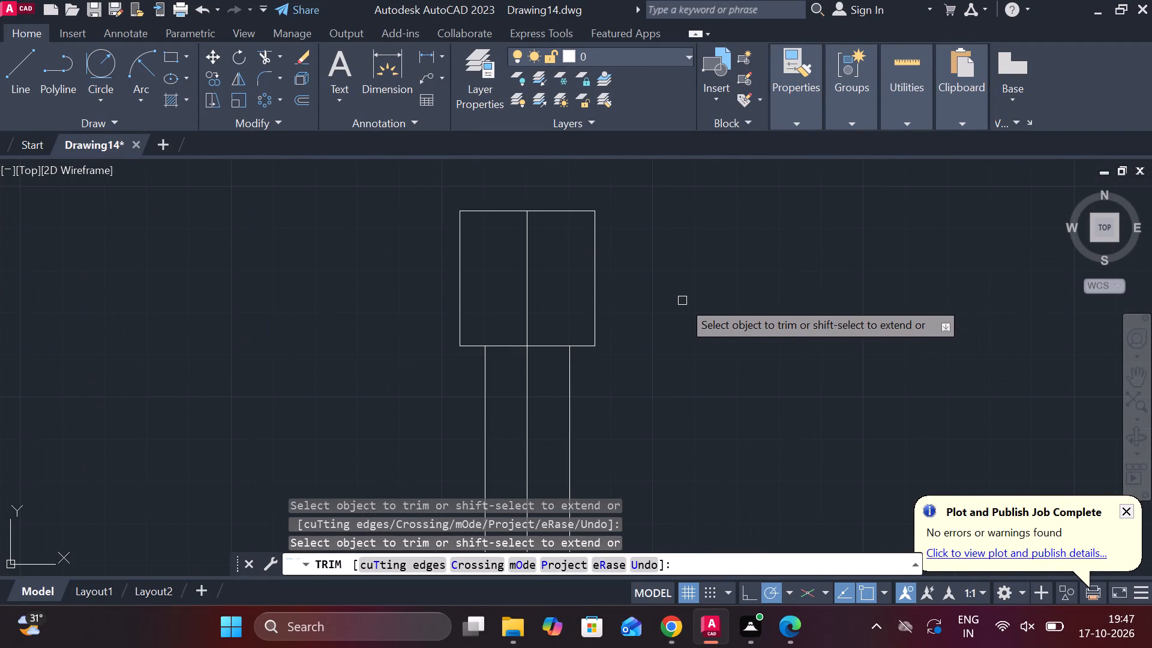
{"action": "key", "text": "Escape"}
Draw a horizontal line across the head between the midpoints of its two side edges.
{"action": "key", "text": "l"}
{"action": "key", "text": "Return"}
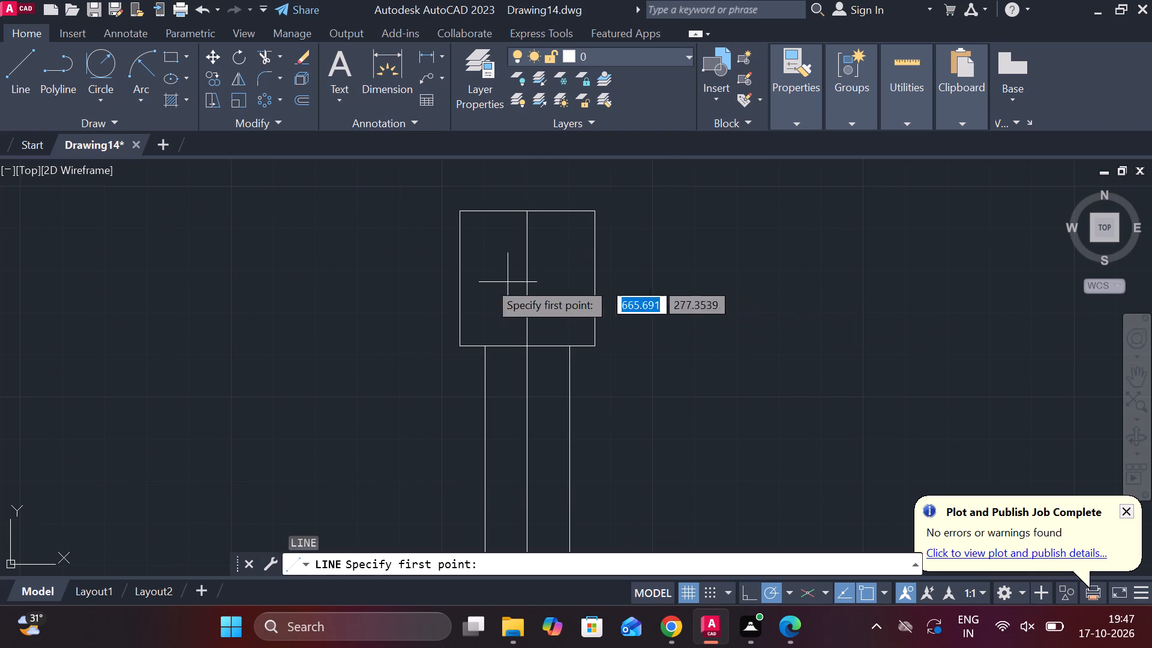
{"action": "left_click", "coordinate": [466, 277]}
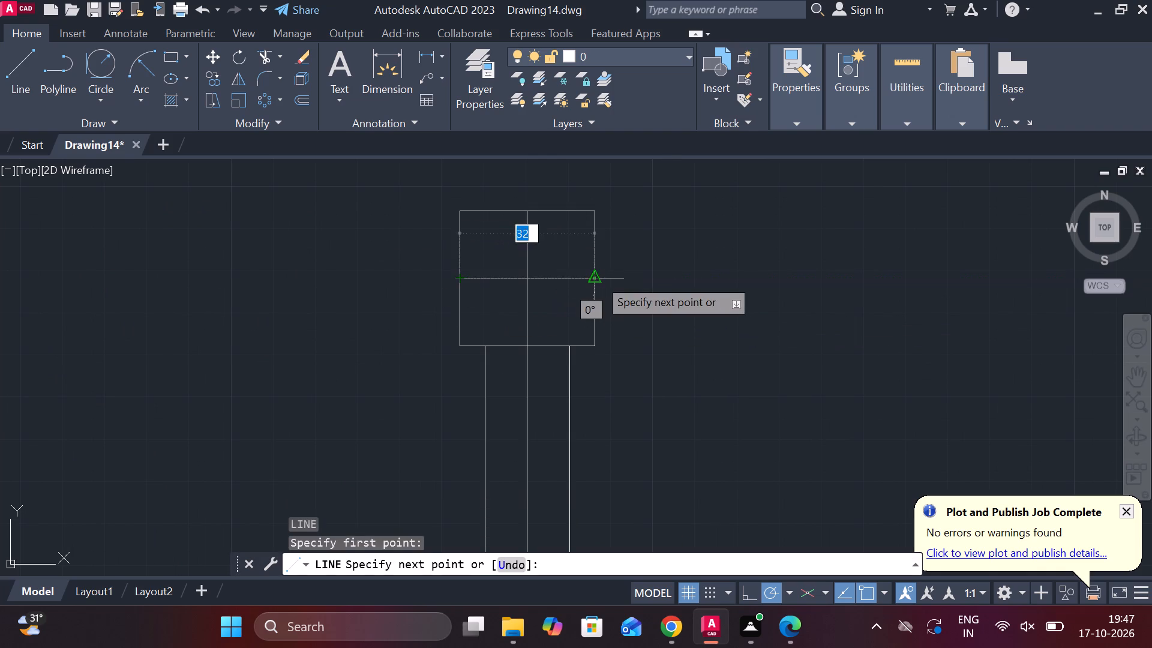
{"action": "left_click", "coordinate": [598, 278]}
{"action": "key", "text": "Escape"}
Offset the head's horizontal middle line 6 upward and 6 downward.
{"action": "left_click", "coordinate": [565, 278]}
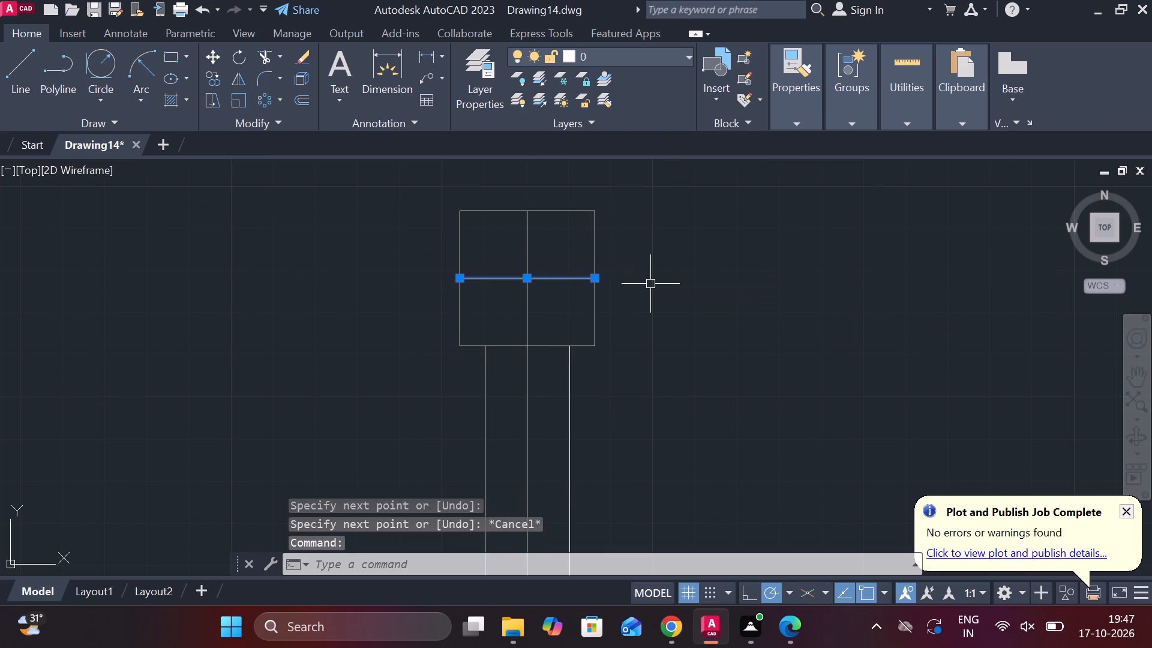
{"action": "key", "text": "o"}
{"action": "key", "text": "Return"}
{"action": "key", "text": "Return"}
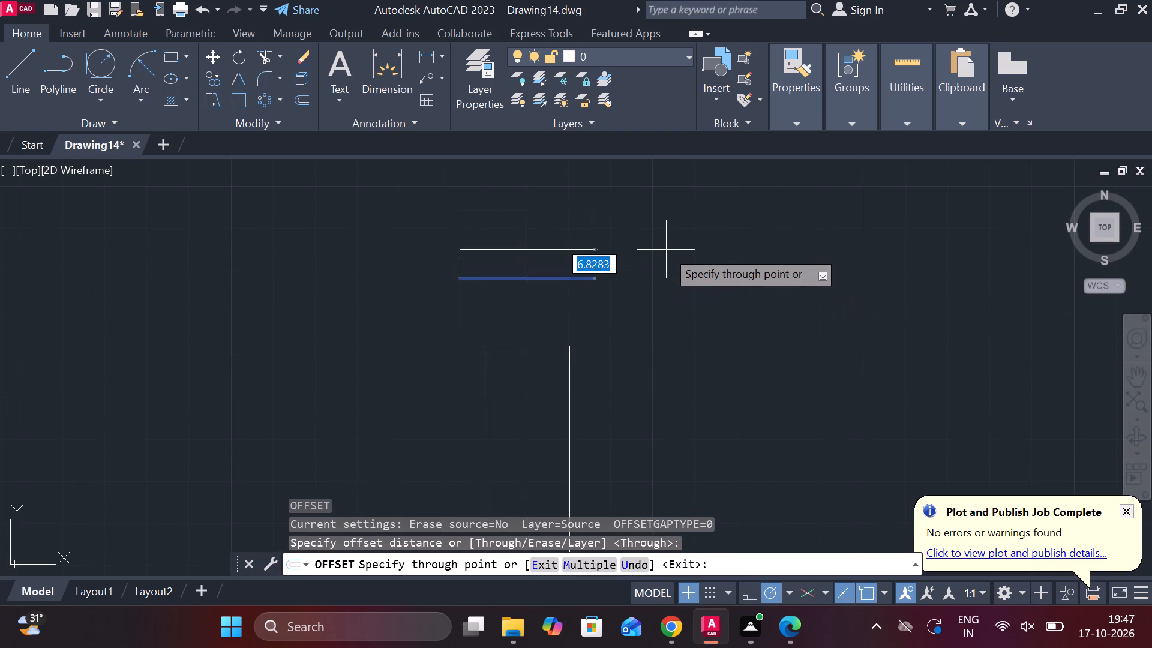
{"action": "key", "text": "6"}
{"action": "key", "text": "Return"}
{"action": "left_click", "coordinate": [553, 278]}
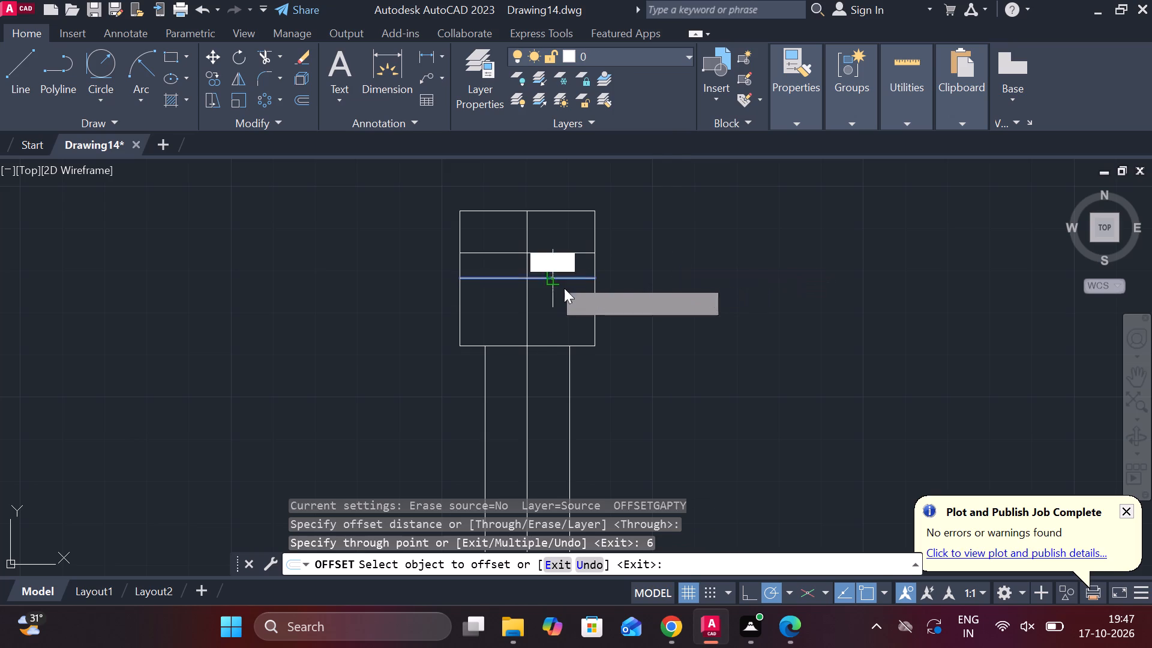
{"action": "key", "text": "6"}
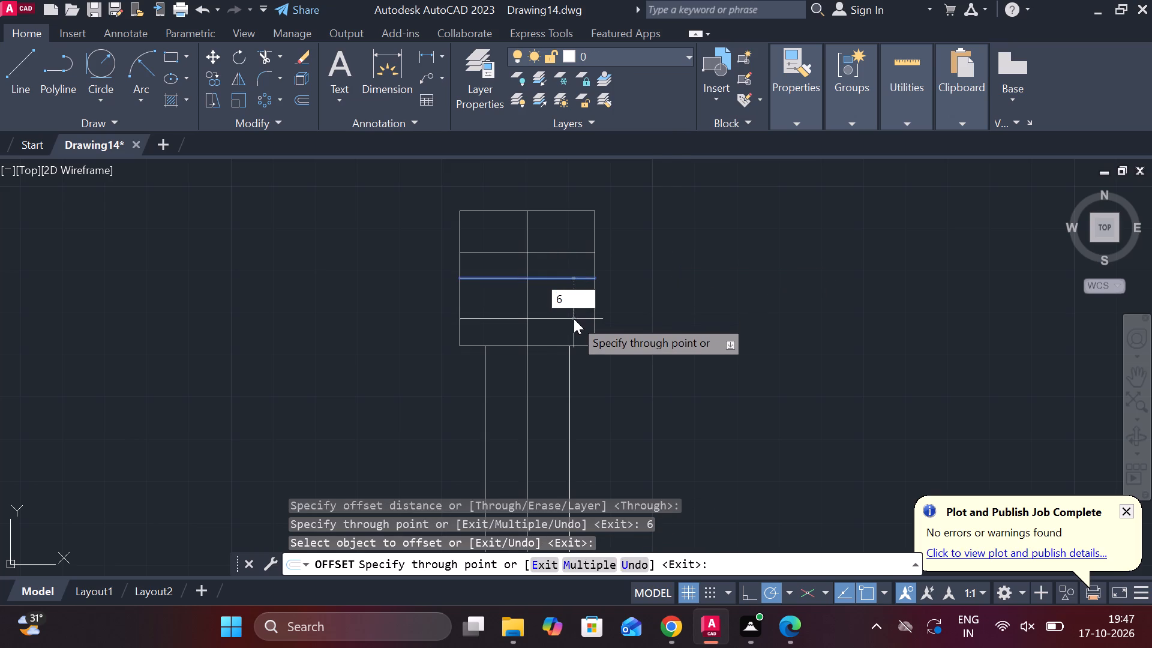
{"action": "key", "text": "Return"}
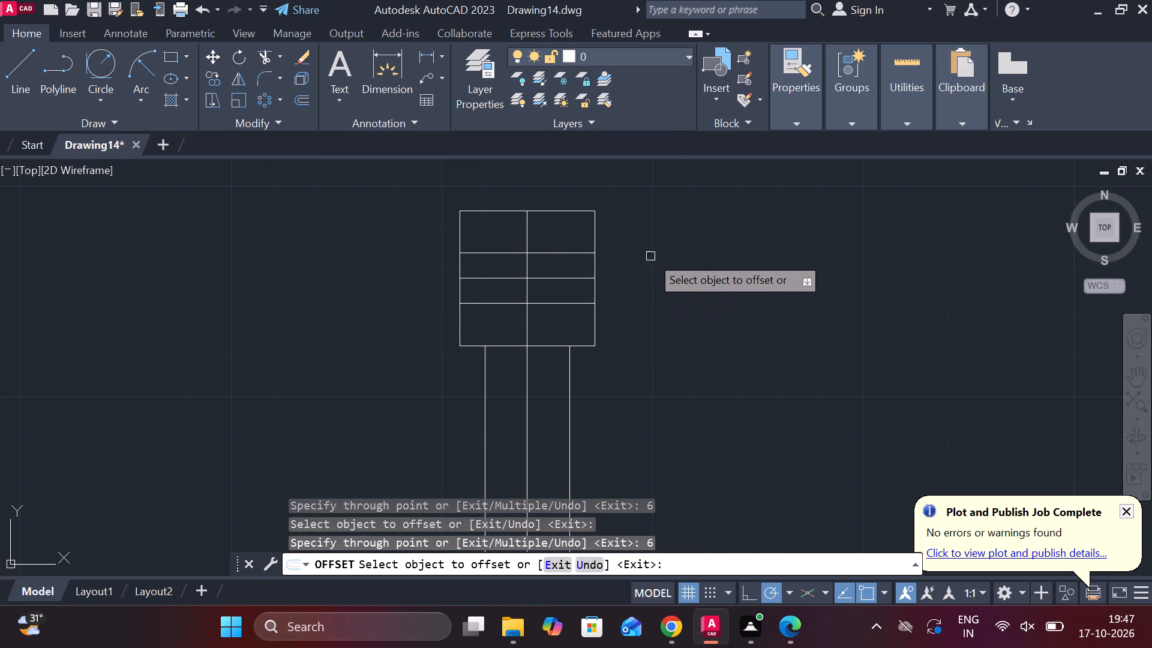
Erase the head's original horizontal middle line, keeping the two lines offset from it.
{"action": "key", "text": "Escape"}
{"action": "left_click", "coordinate": [584, 275]}
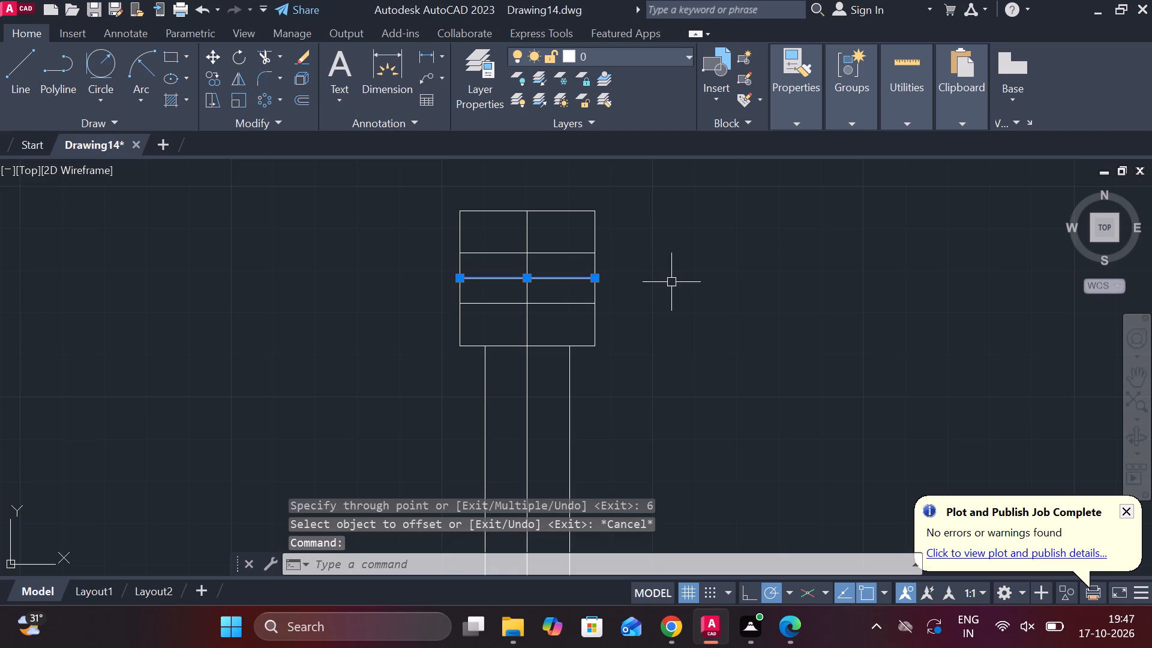
{"action": "type", "text": "E"}
{"action": "key", "text": "space"}
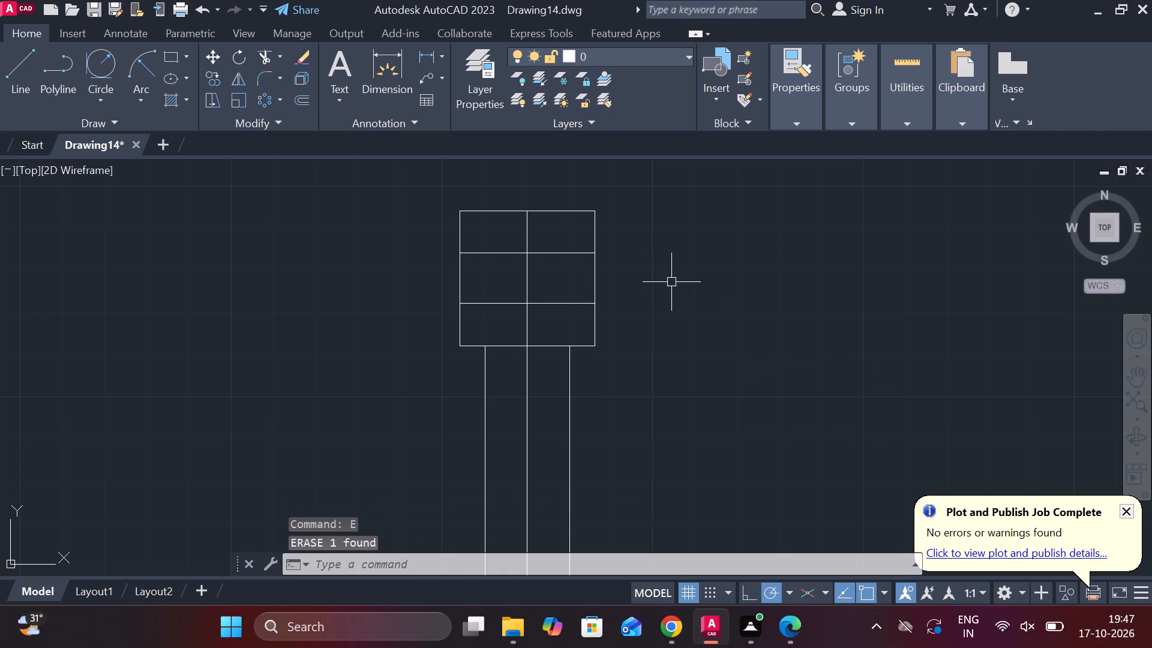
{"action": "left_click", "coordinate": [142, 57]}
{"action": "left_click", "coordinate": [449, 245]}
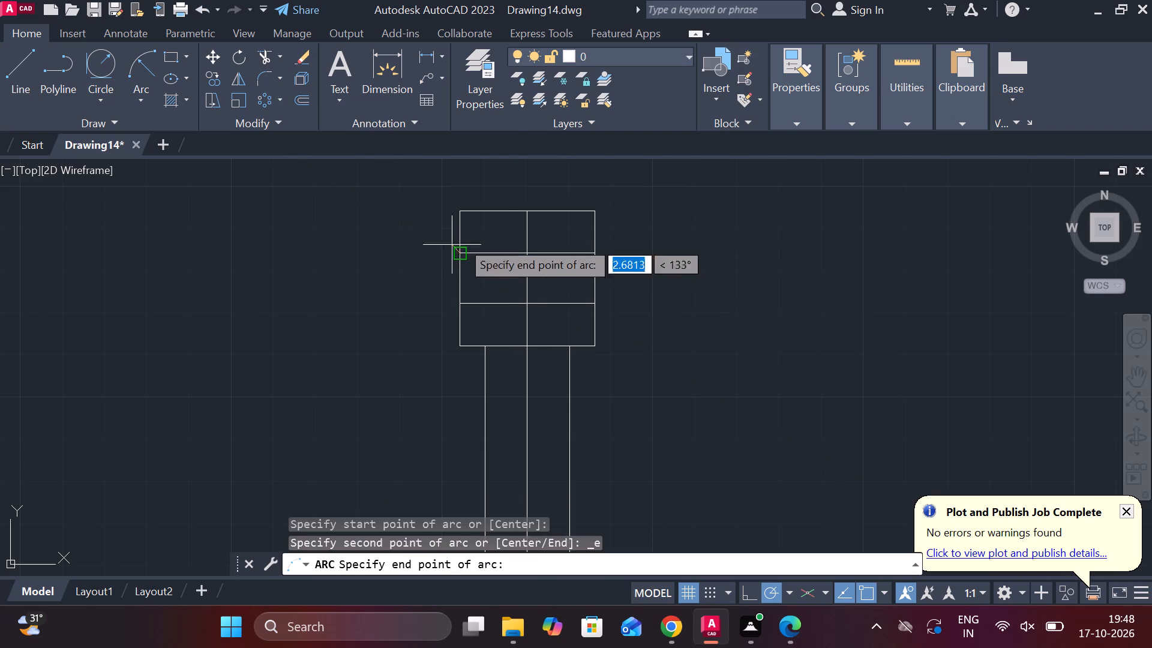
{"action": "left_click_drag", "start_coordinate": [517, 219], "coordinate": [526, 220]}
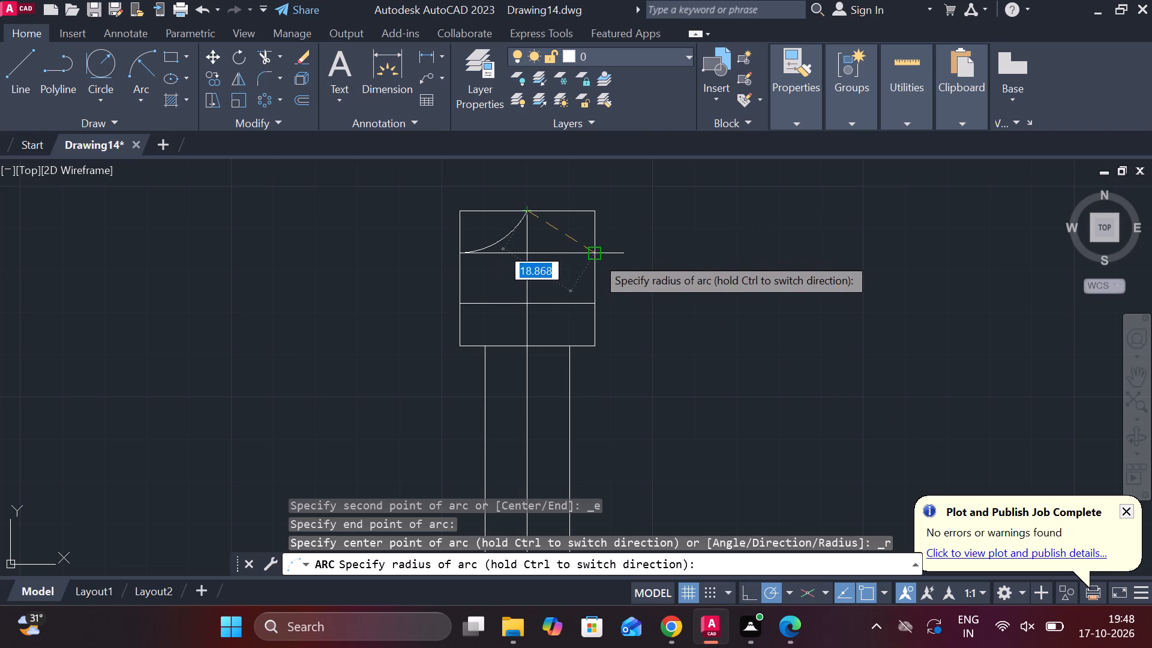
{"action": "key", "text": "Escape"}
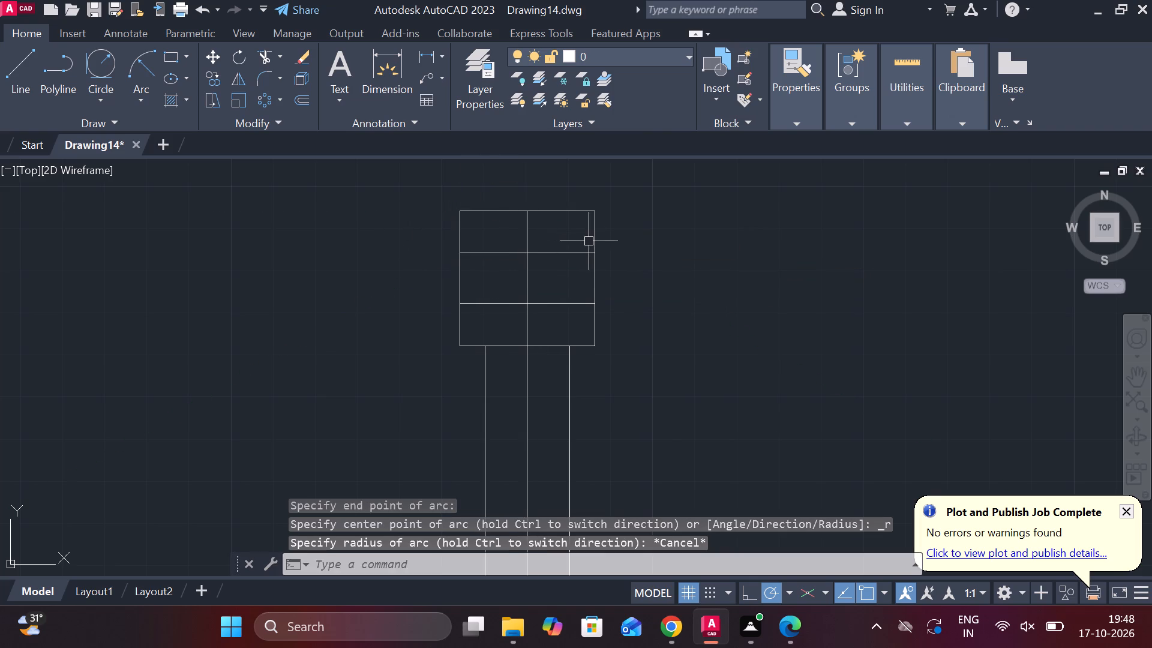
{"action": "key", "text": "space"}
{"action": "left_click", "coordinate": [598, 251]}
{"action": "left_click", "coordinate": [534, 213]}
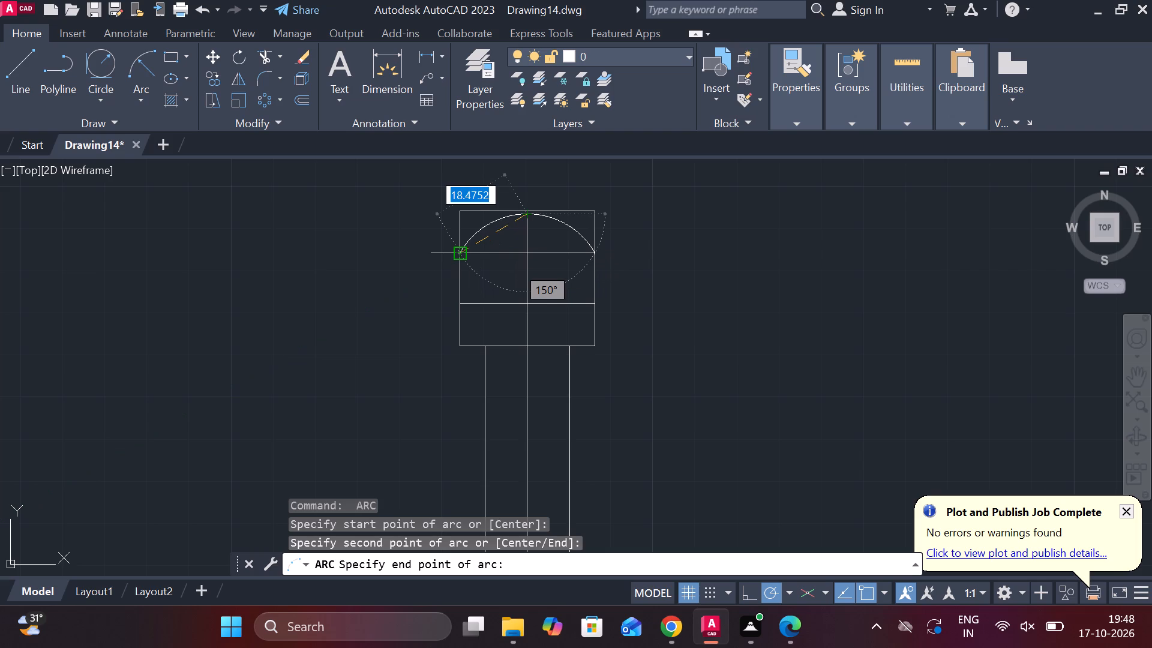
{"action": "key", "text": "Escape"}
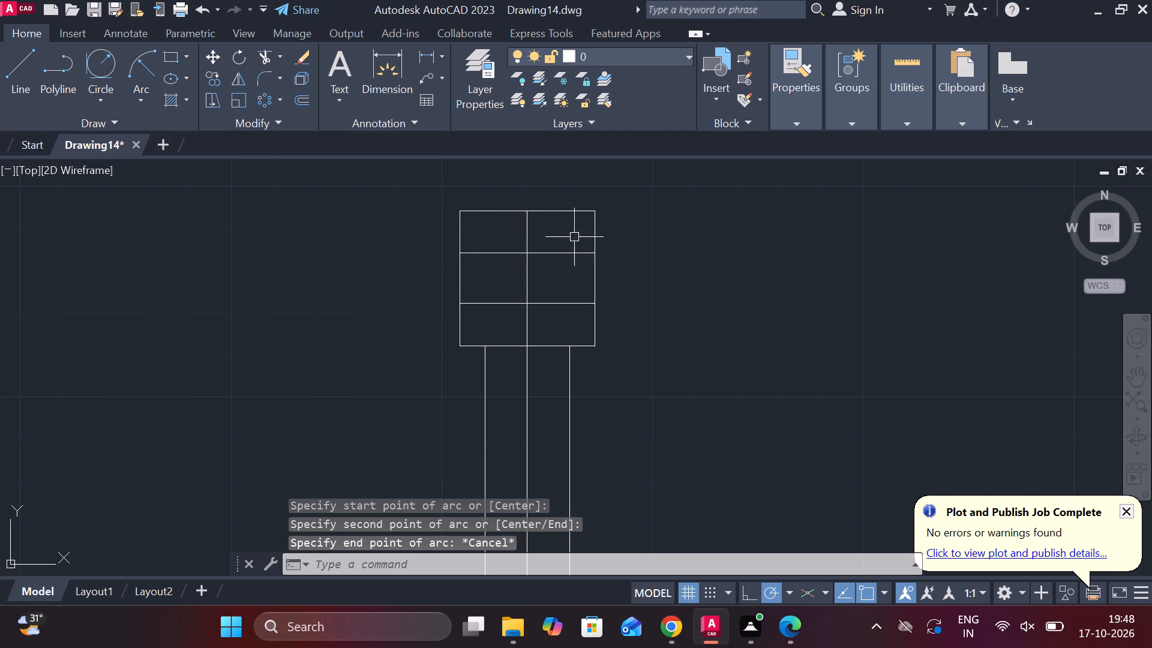
Offset the head's upper inner horizontal line 2 upward.
{"action": "left_click", "coordinate": [554, 250]}
{"action": "key", "text": "o"}
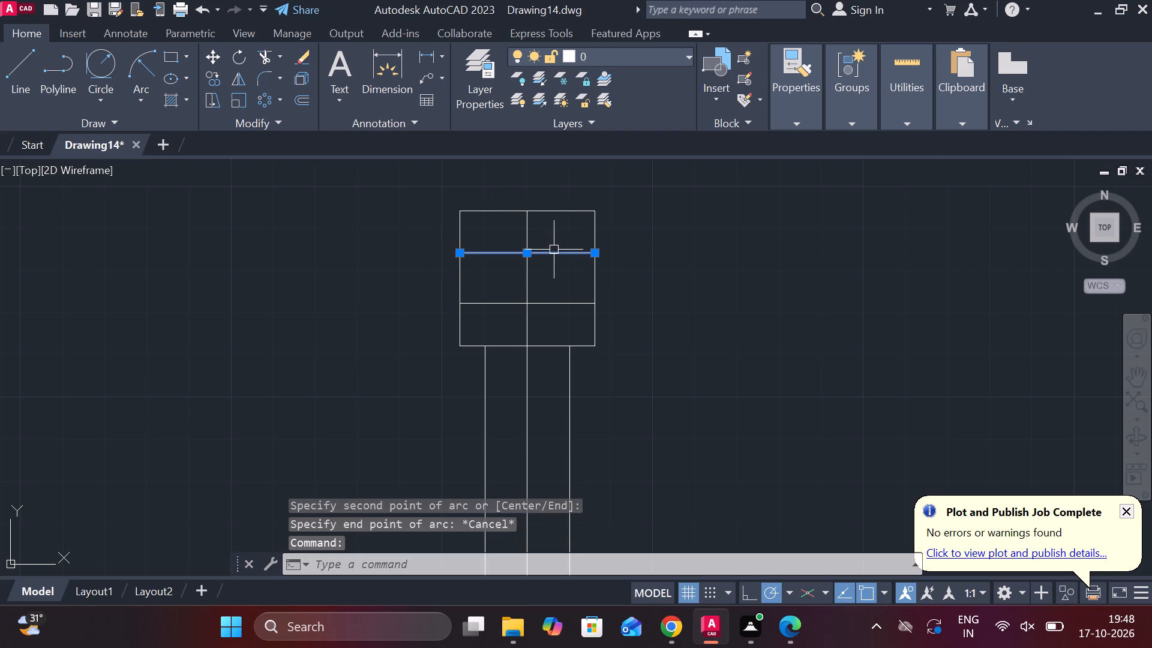
{"action": "key", "text": "Return"}
{"action": "key", "text": "Return"}
{"action": "scroll", "coordinate": [553, 234], "scroll_direction": "up", "scroll_amount": 1}
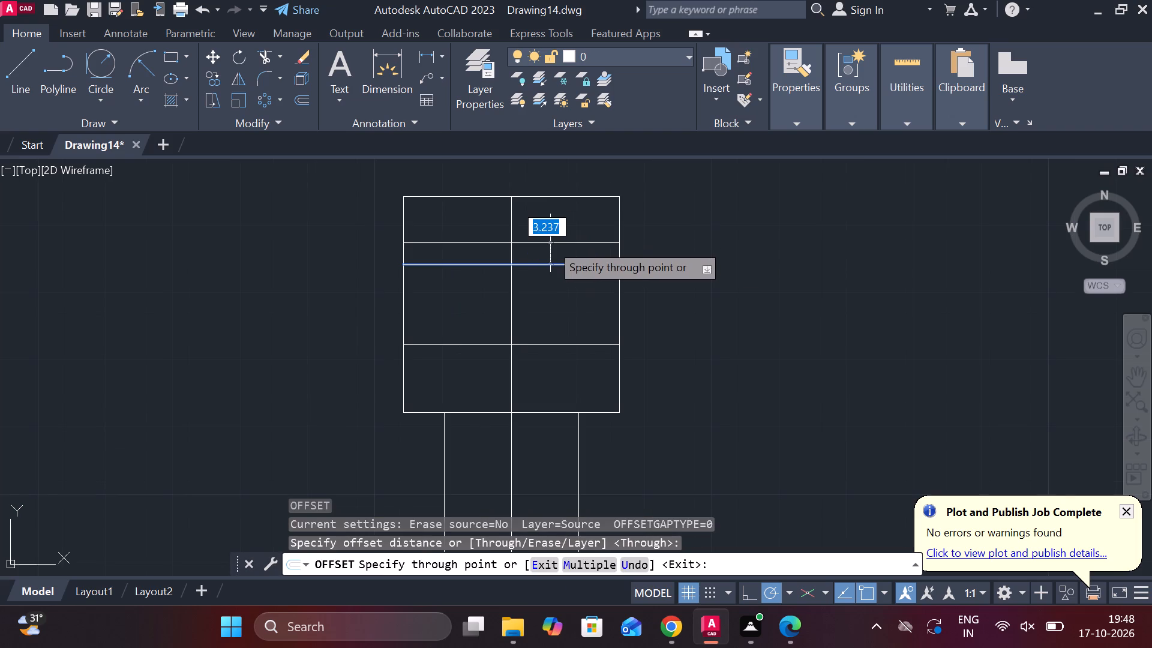
{"action": "type", "text": "2"}
{"action": "key", "text": "space"}
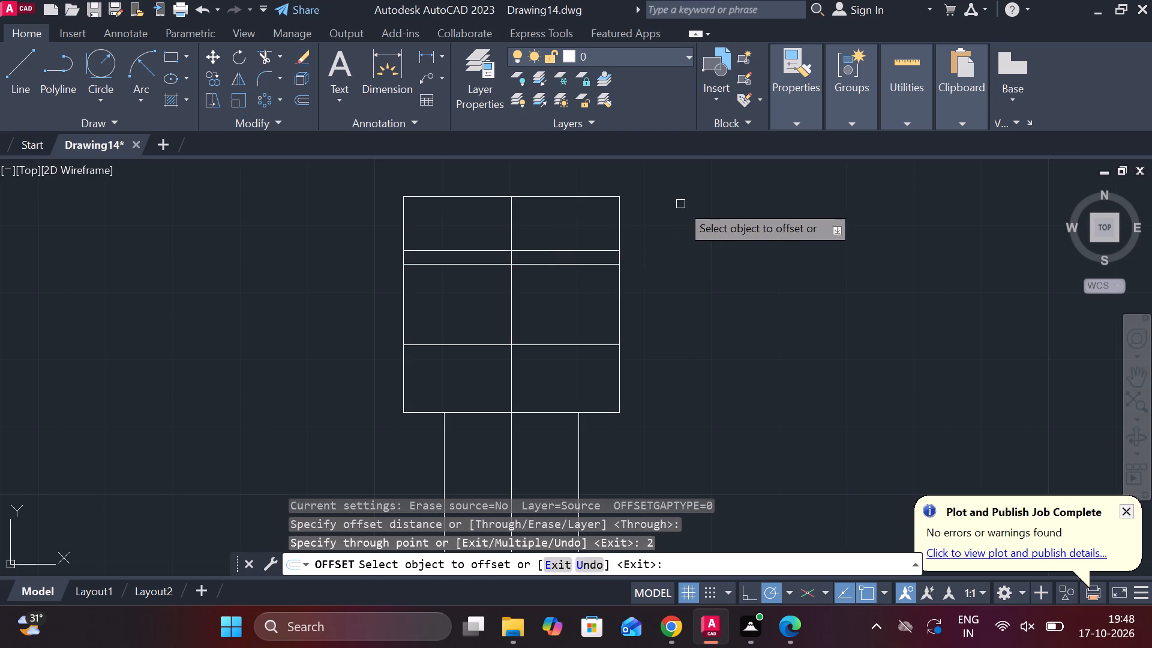
{"action": "key", "text": "Escape"}
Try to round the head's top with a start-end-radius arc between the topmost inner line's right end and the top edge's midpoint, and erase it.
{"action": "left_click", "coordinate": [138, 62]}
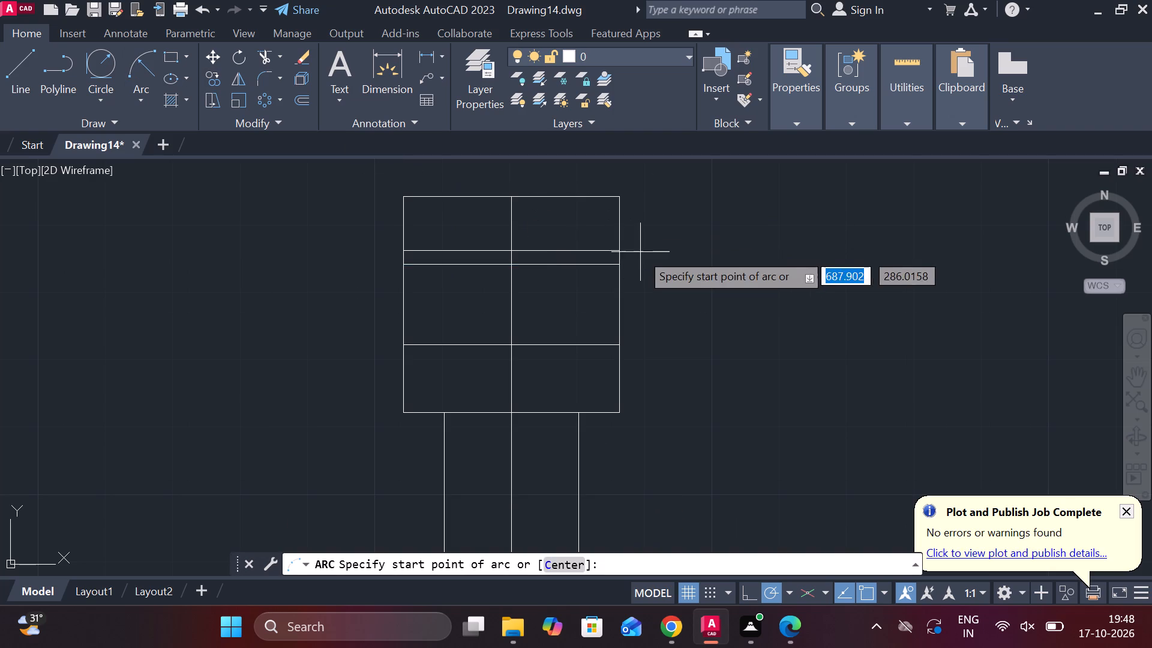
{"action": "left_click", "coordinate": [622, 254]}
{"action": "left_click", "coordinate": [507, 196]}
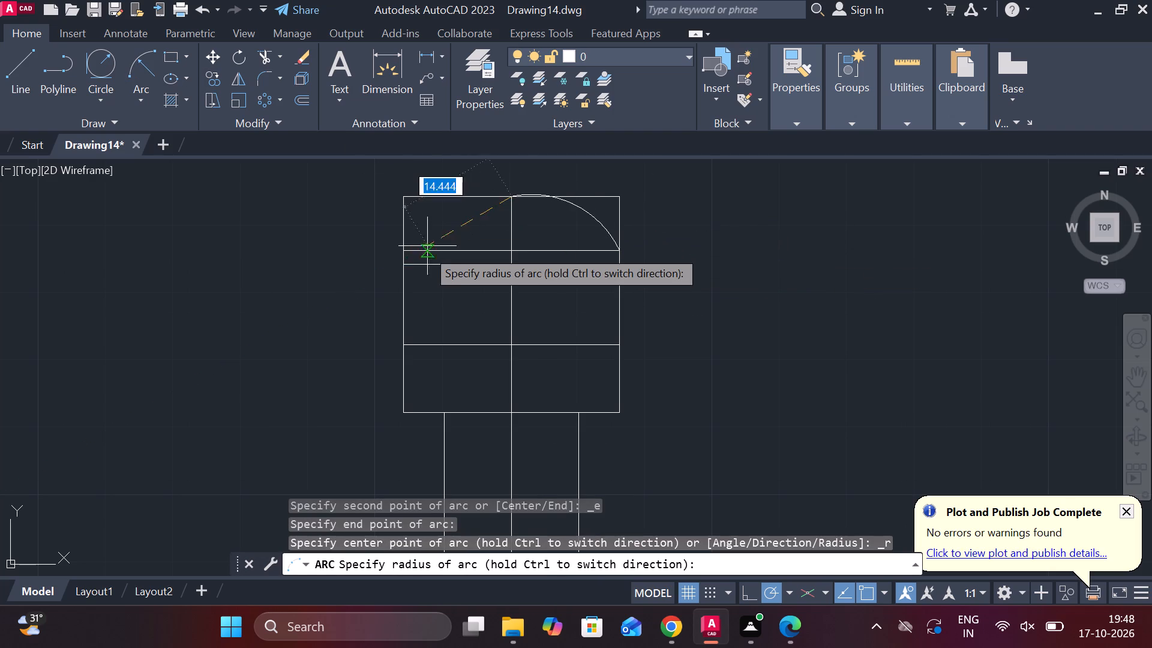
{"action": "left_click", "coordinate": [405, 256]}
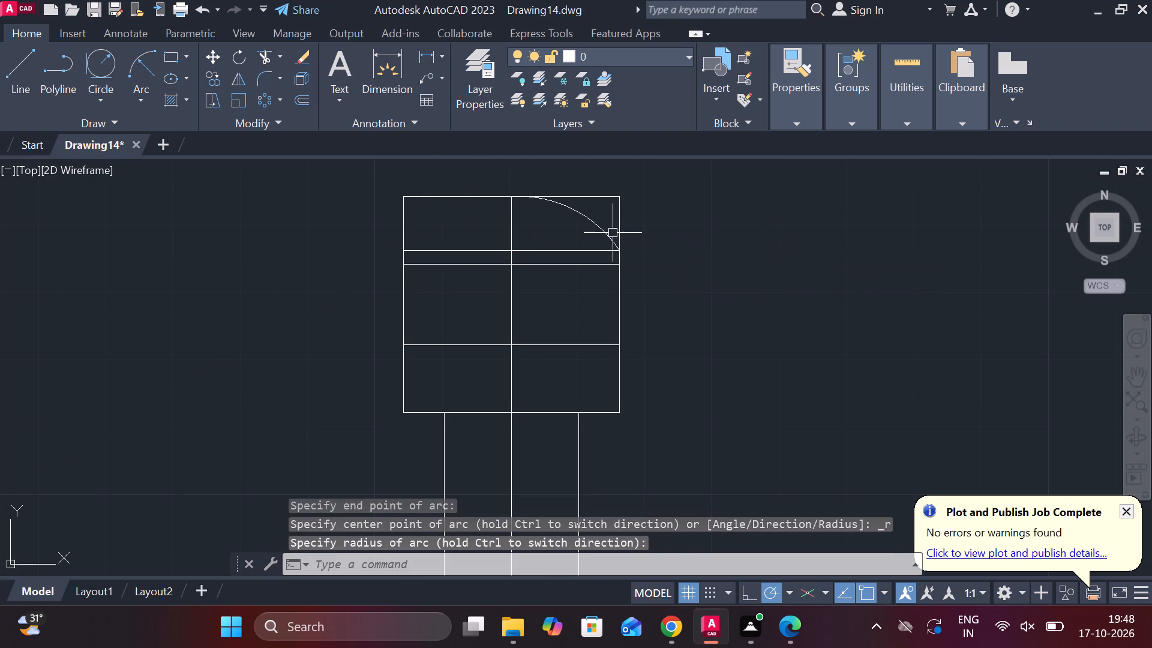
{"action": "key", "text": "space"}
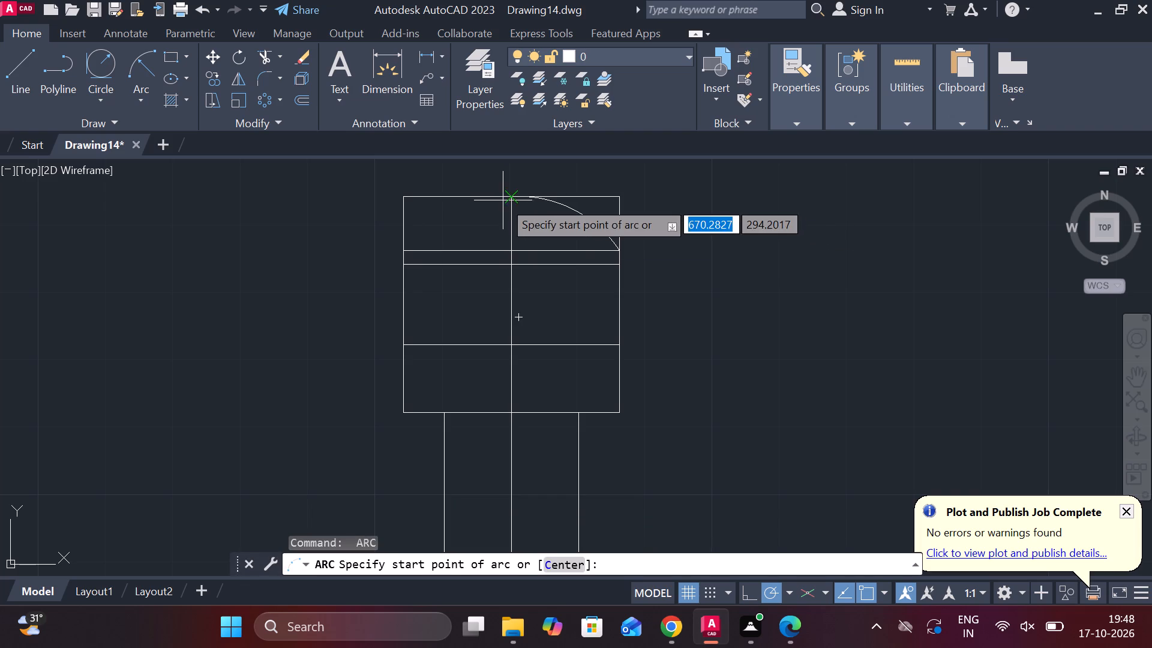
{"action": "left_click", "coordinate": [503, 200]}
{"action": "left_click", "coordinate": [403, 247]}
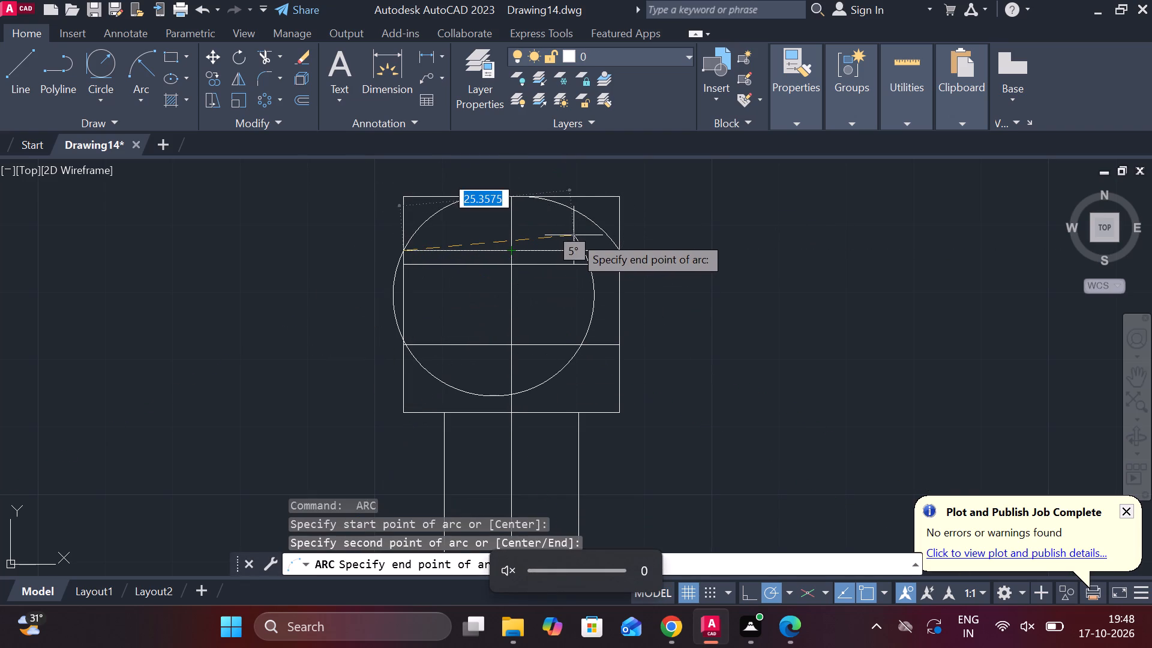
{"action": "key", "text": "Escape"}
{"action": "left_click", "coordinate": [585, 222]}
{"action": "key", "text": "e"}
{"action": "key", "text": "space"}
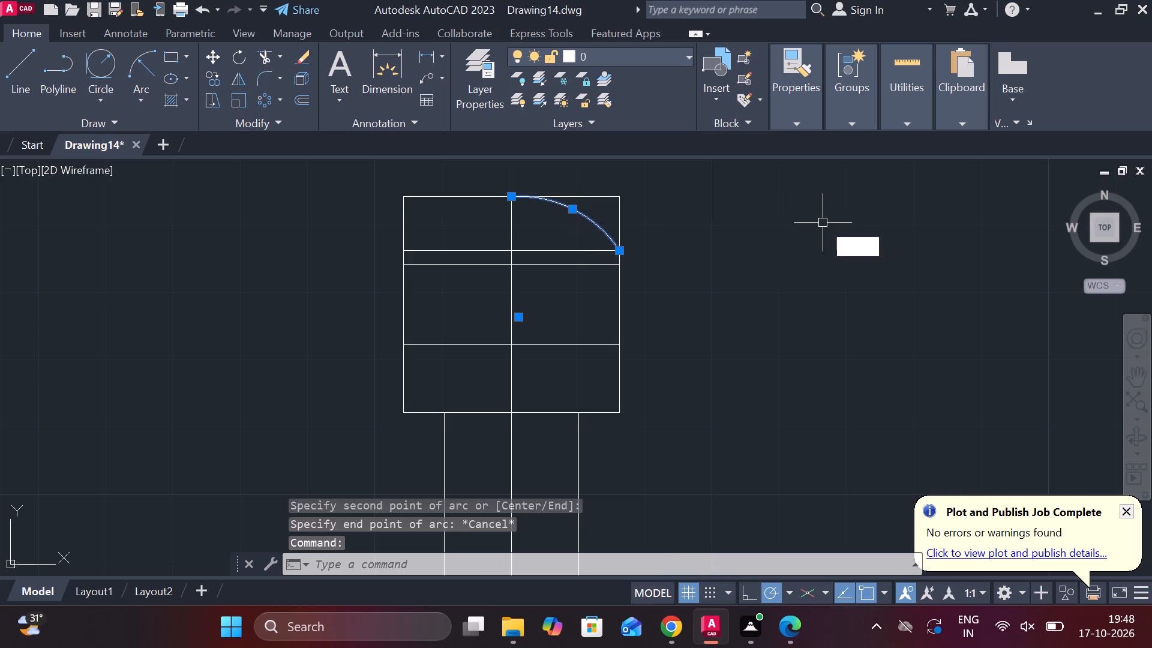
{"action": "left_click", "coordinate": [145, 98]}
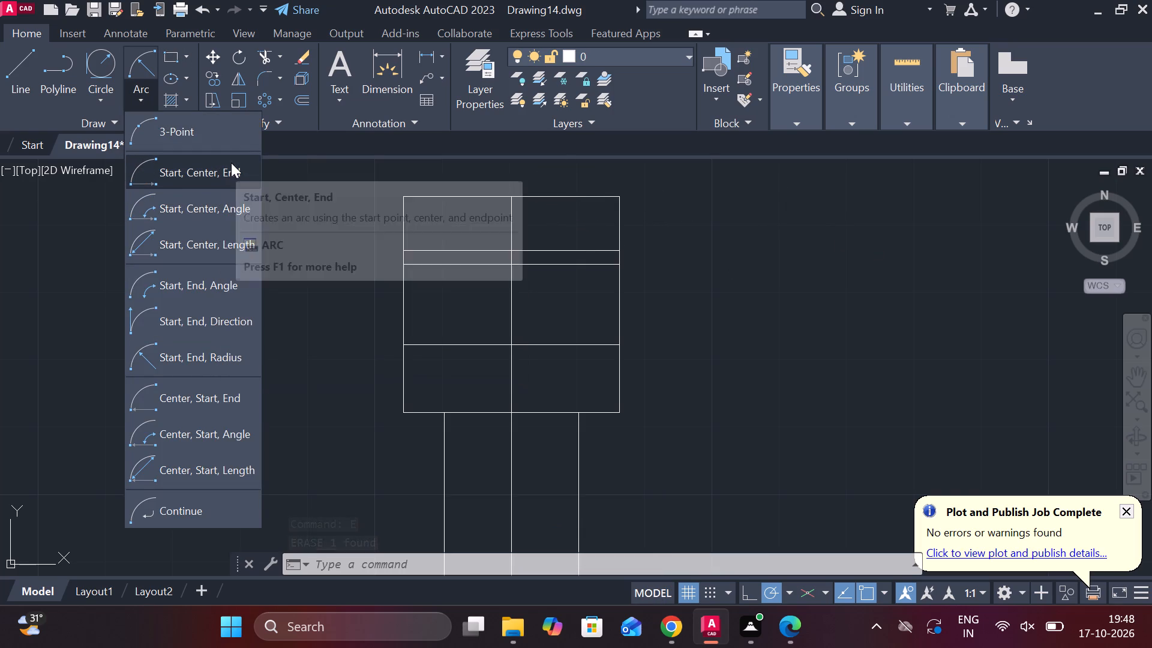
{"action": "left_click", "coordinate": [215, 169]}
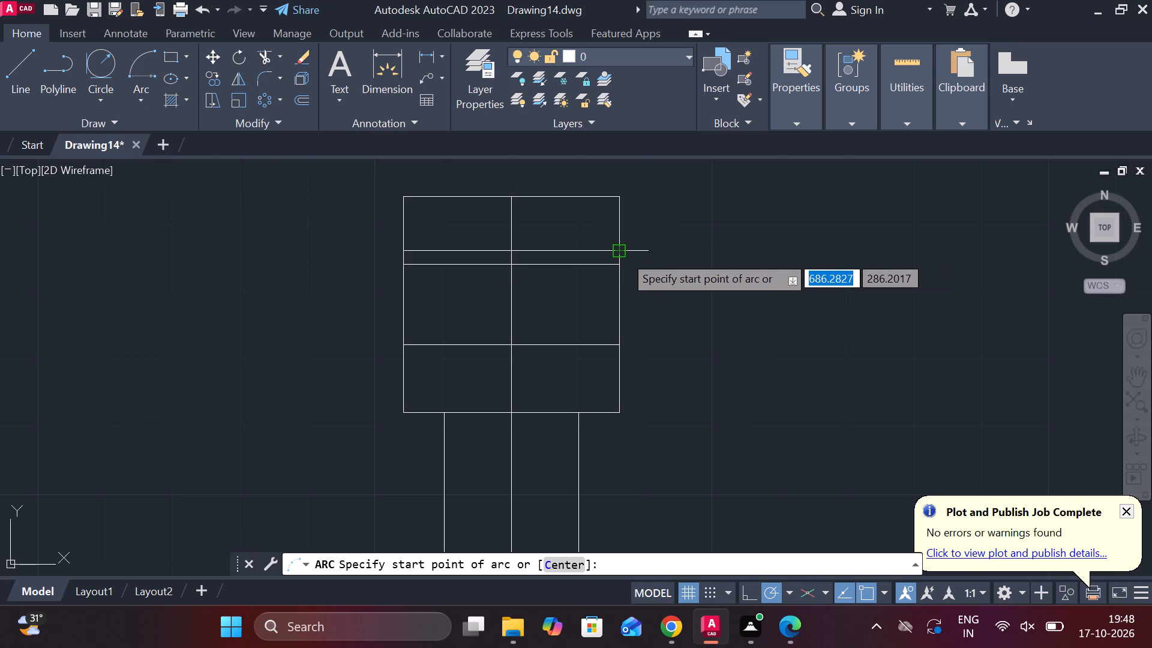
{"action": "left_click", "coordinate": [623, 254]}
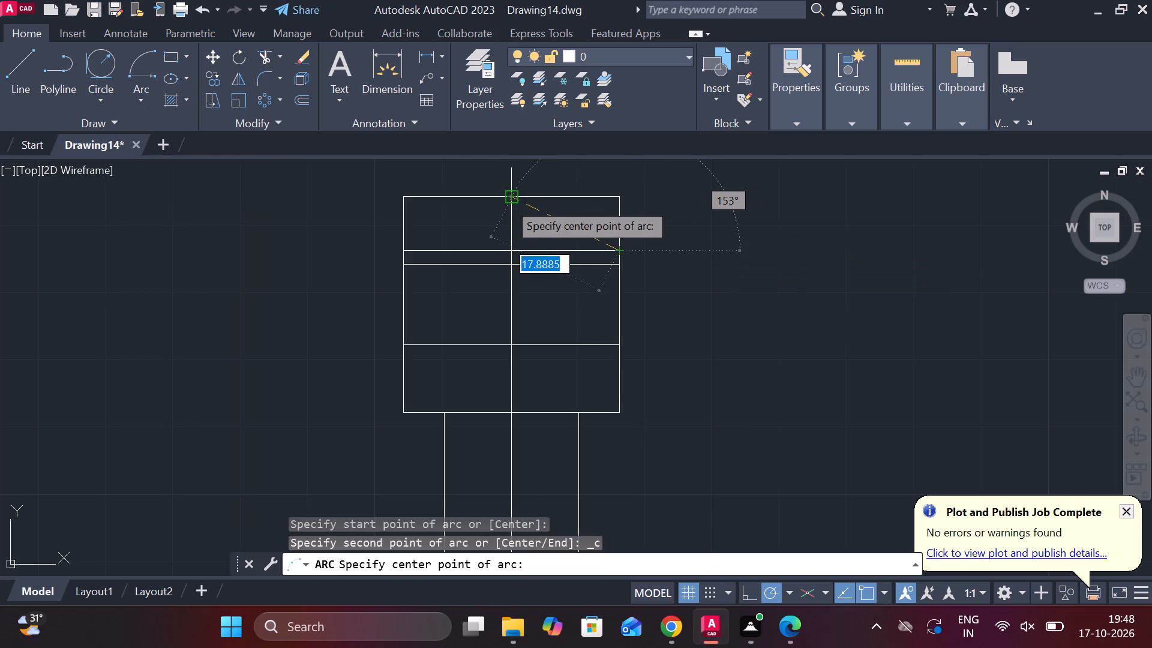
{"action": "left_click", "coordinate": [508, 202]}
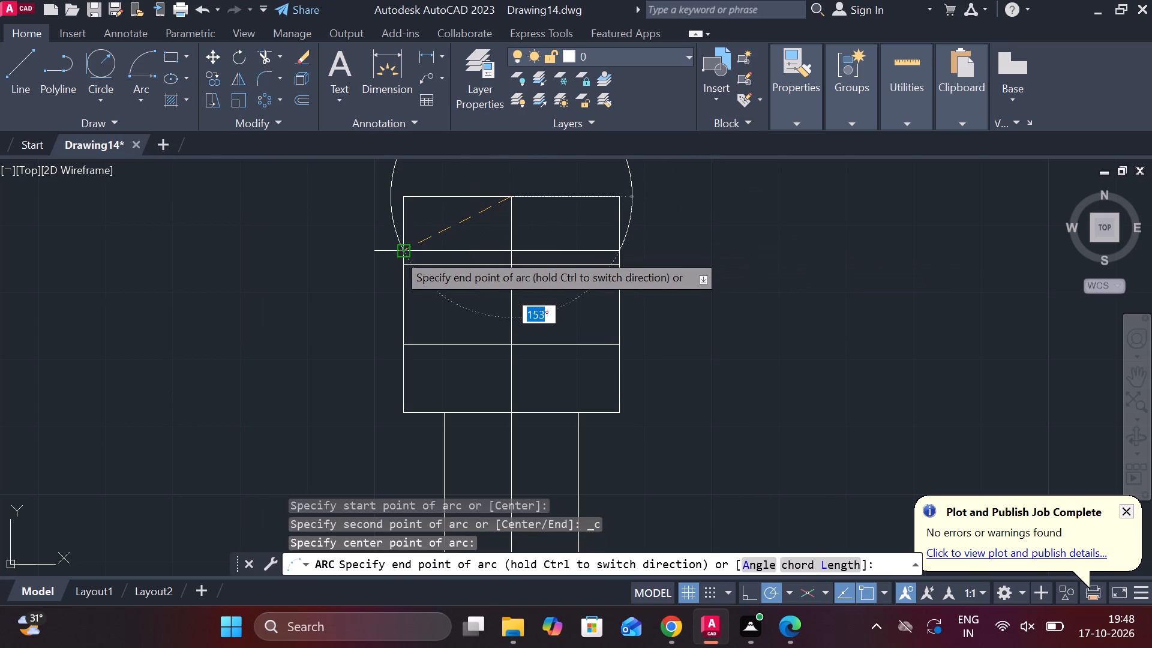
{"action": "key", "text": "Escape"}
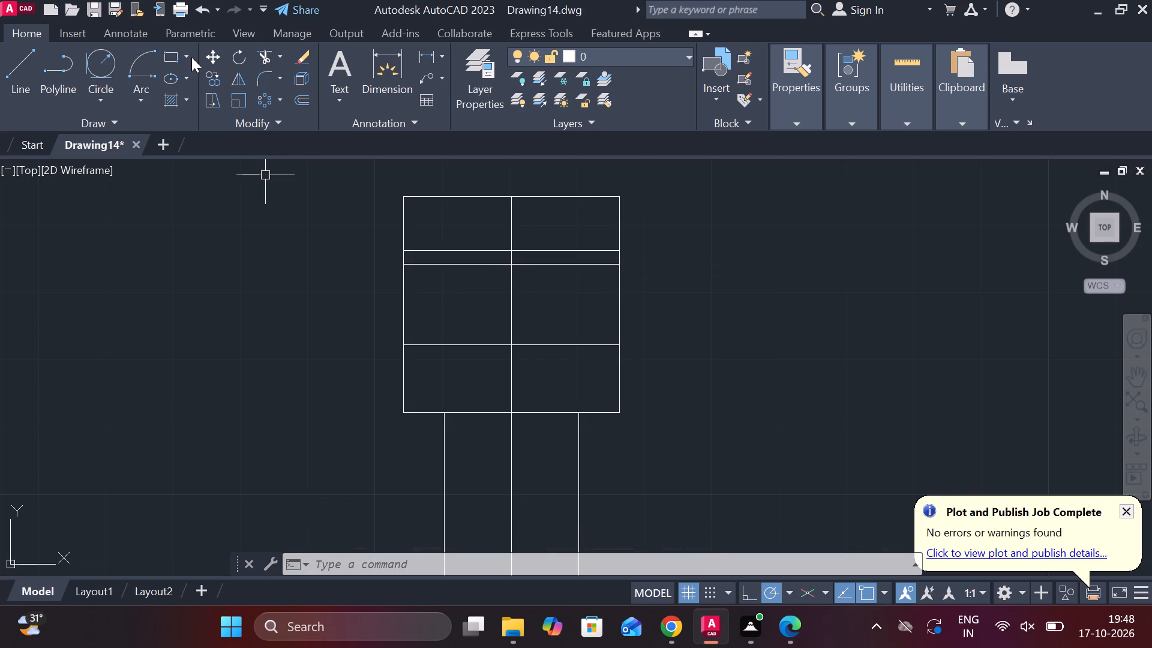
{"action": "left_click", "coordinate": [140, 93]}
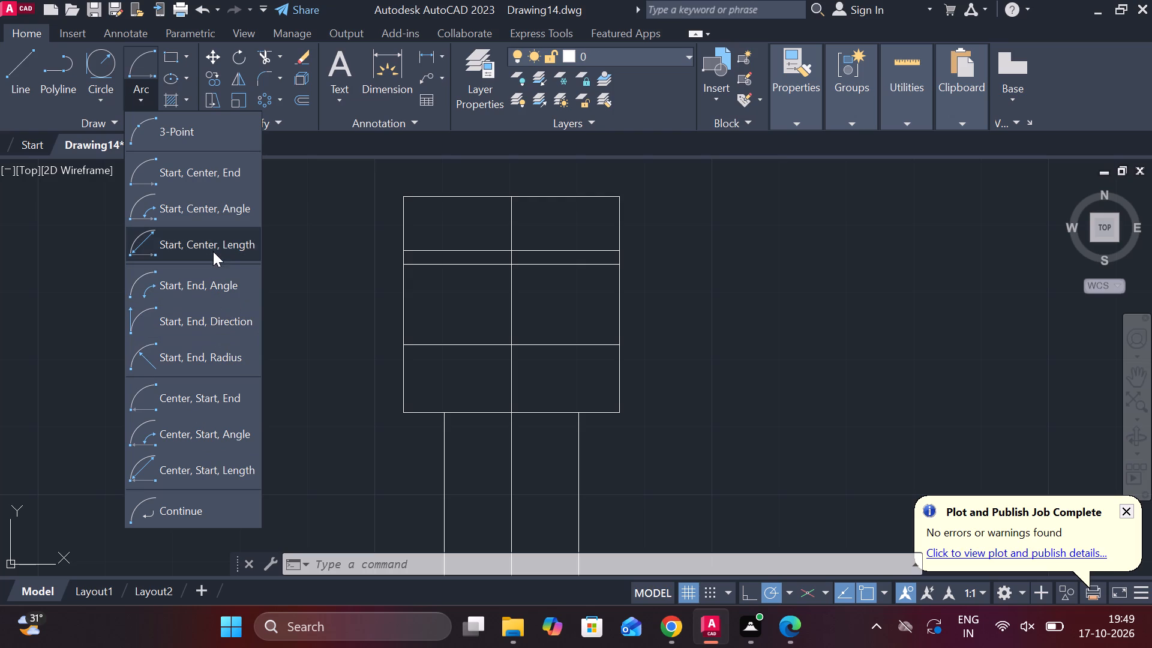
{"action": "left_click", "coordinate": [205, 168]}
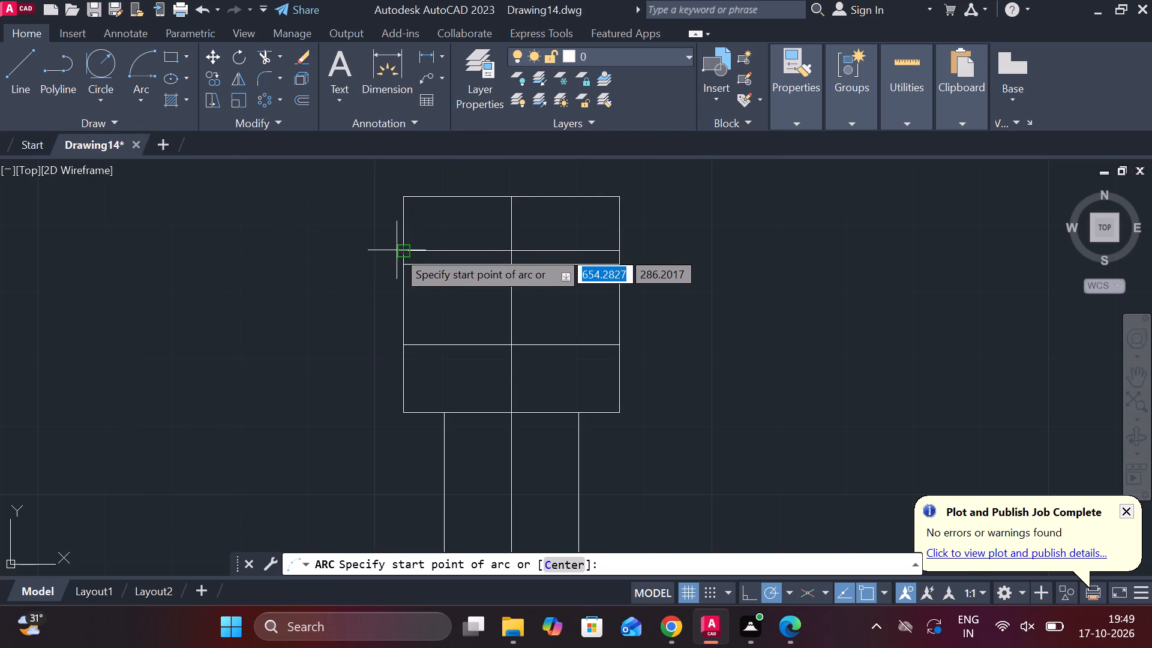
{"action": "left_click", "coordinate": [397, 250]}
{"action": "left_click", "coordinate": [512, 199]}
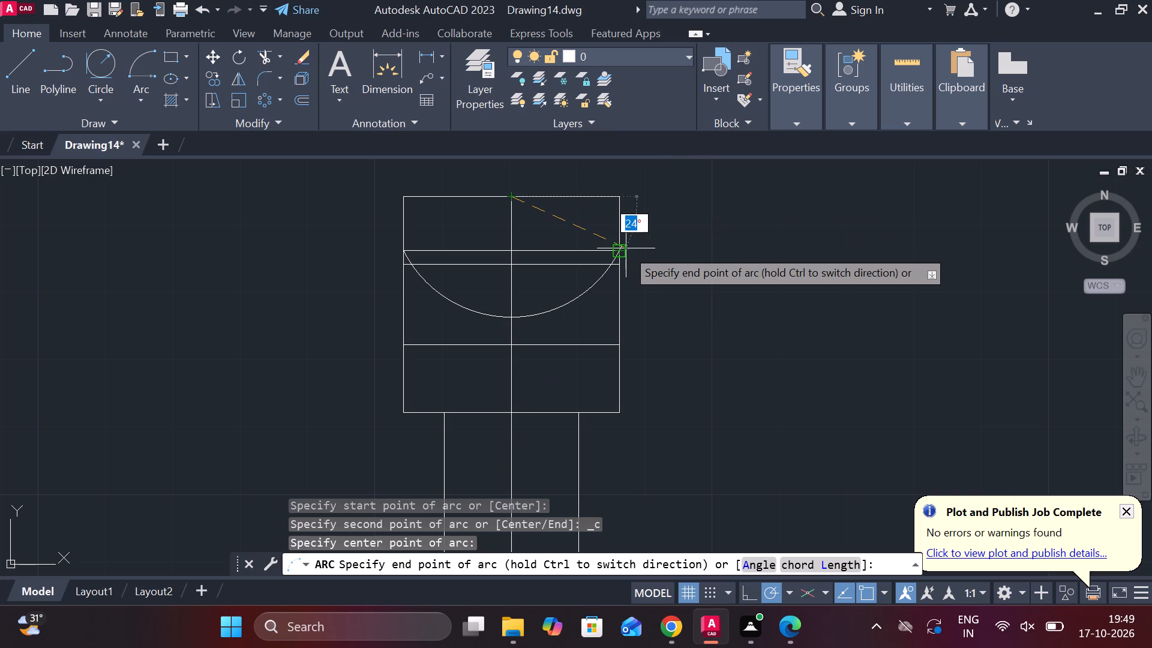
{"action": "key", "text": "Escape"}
Draw a three-point arc between the ends of the head's topmost inner line, passing through the top edge's midpoint.
{"action": "key", "text": "space"}
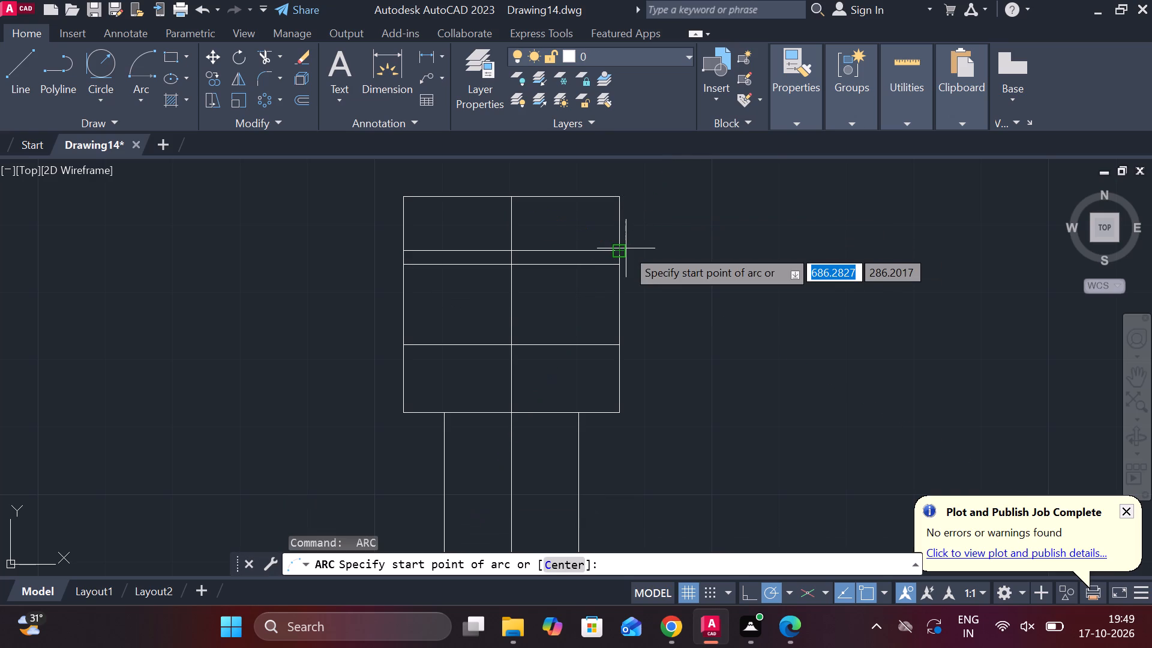
{"action": "left_click", "coordinate": [611, 250]}
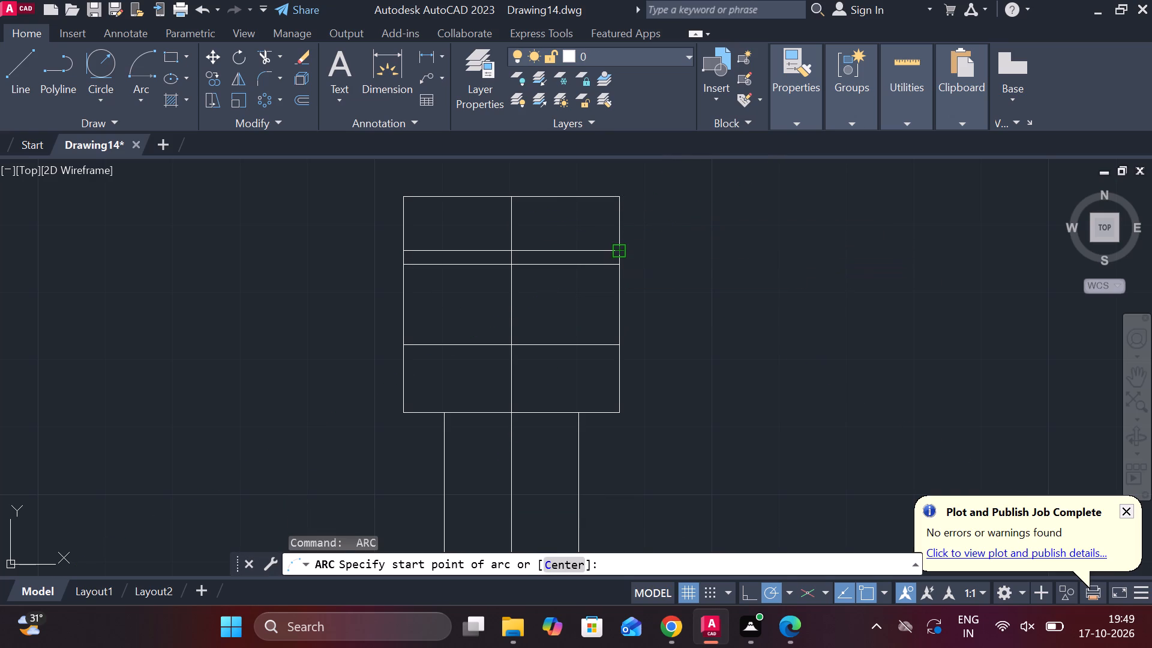
{"action": "left_click", "coordinate": [508, 196]}
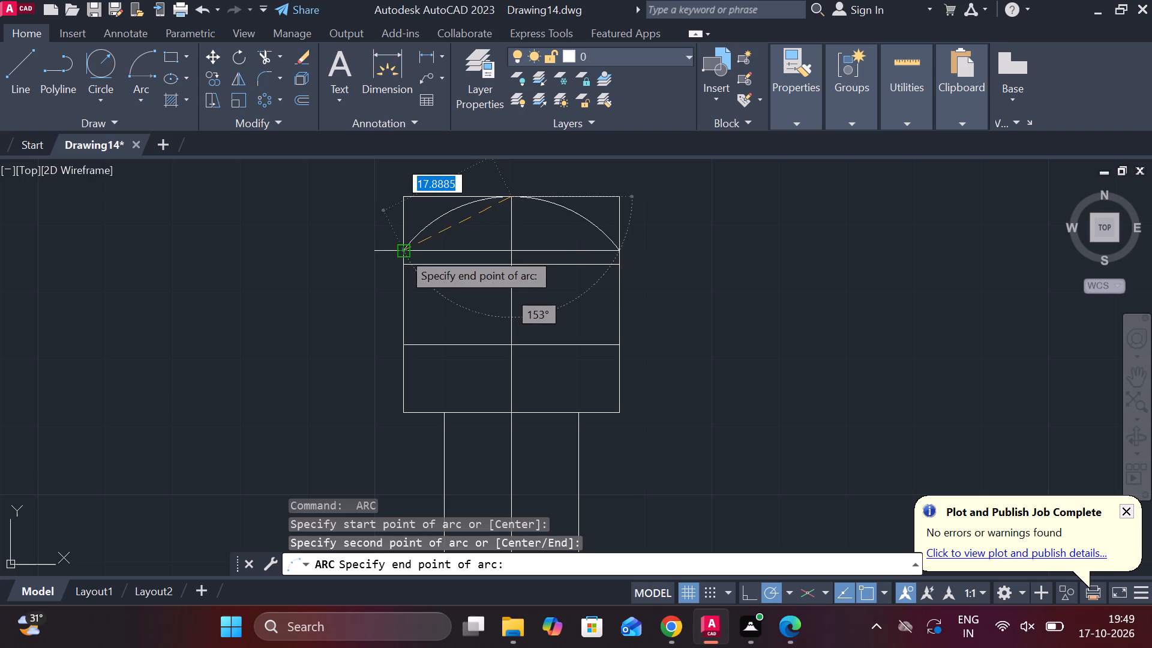
{"action": "left_click", "coordinate": [402, 251]}
{"action": "middle_click_drag", "start_coordinate": [698, 223], "coordinate": [789, 242]}
{"action": "key", "text": "Escape"}
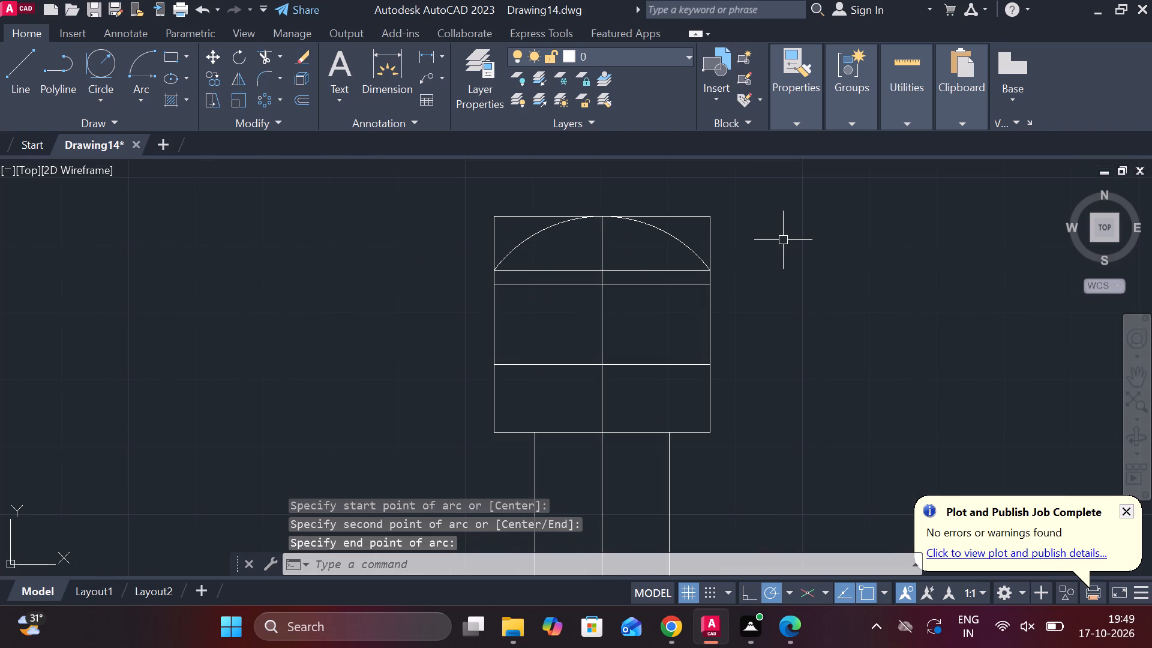
Trim the head's top edge and the upper parts of both side edges outside the arc, leaving a domed top.
{"action": "type", "text": "TR"}
{"action": "key", "text": "space"}
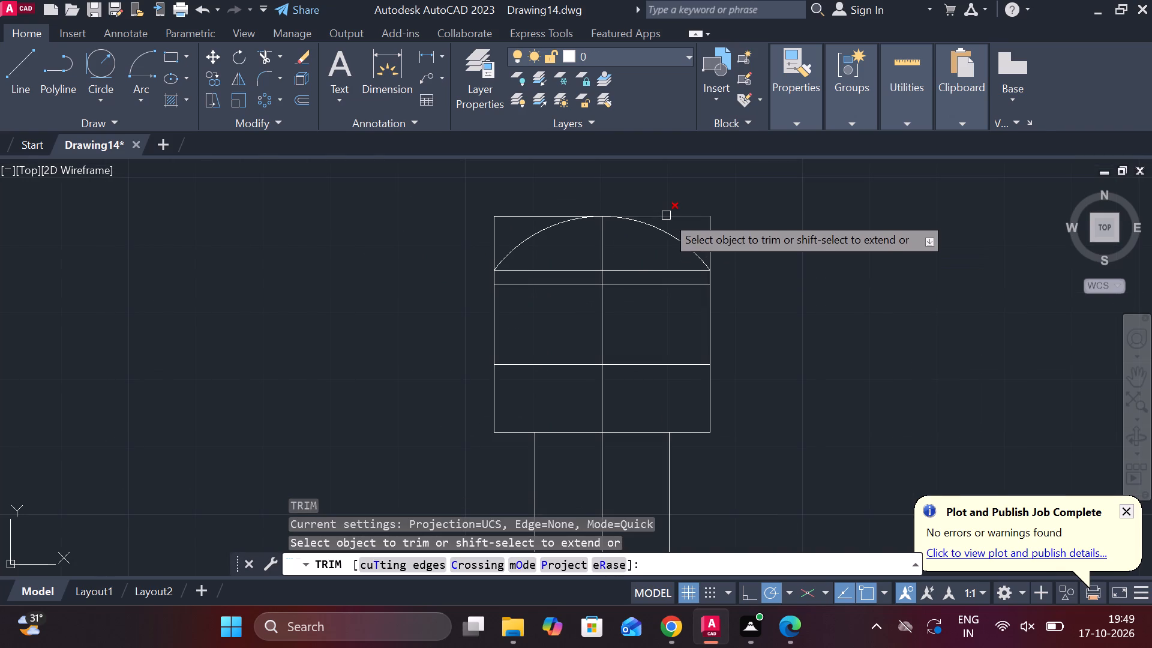
{"action": "left_click", "coordinate": [666, 215]}
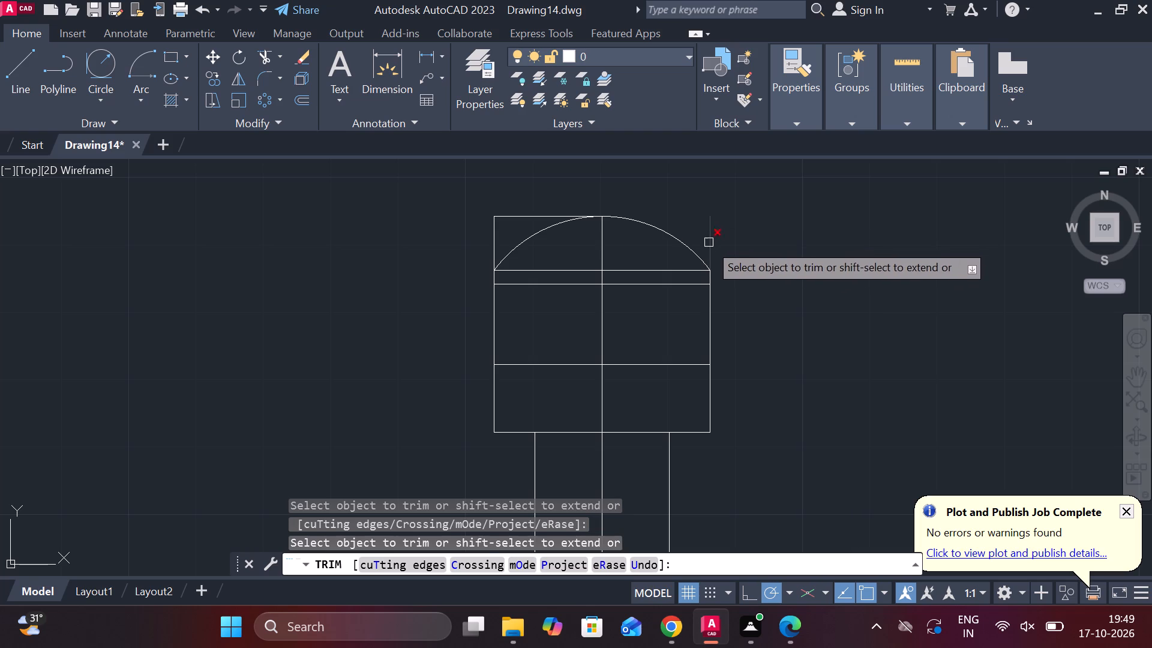
{"action": "left_click", "coordinate": [705, 248]}
{"action": "left_click", "coordinate": [715, 242]}
{"action": "left_click", "coordinate": [497, 218]}
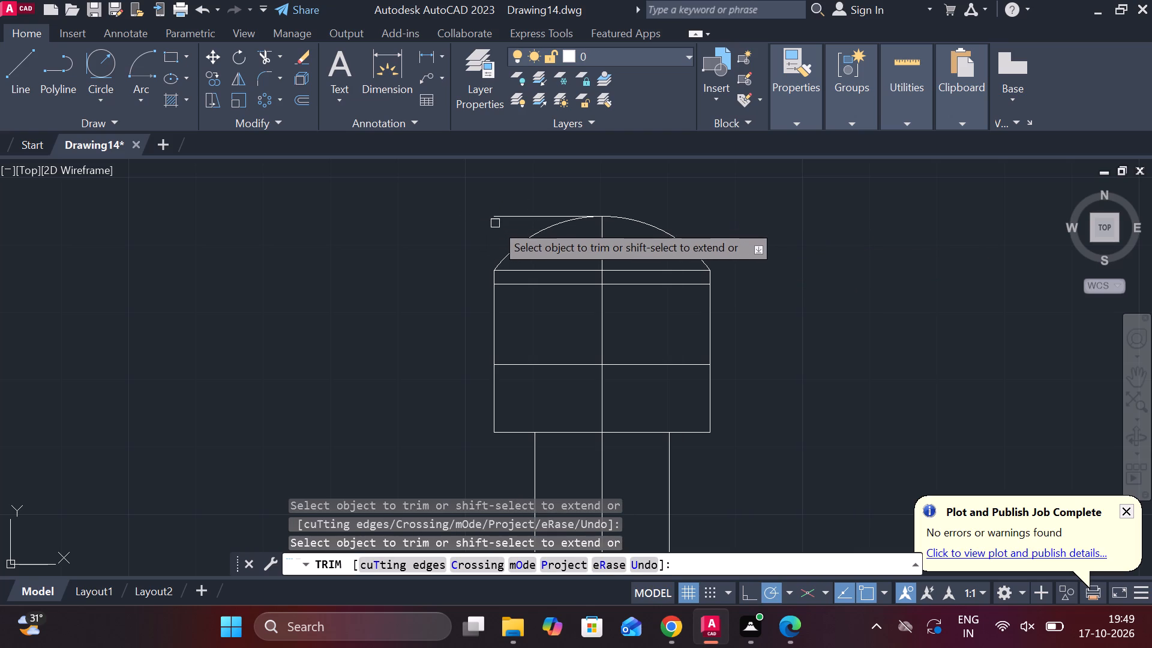
{"action": "left_click", "coordinate": [504, 218]}
{"action": "scroll", "coordinate": [497, 212], "scroll_direction": "down", "scroll_amount": 1}
{"action": "scroll", "coordinate": [451, 259], "scroll_direction": "up", "scroll_amount": 1}
{"action": "middle_click_drag", "start_coordinate": [451, 259], "coordinate": [410, 323]}
{"action": "scroll", "coordinate": [413, 332], "scroll_direction": "up", "scroll_amount": 2}
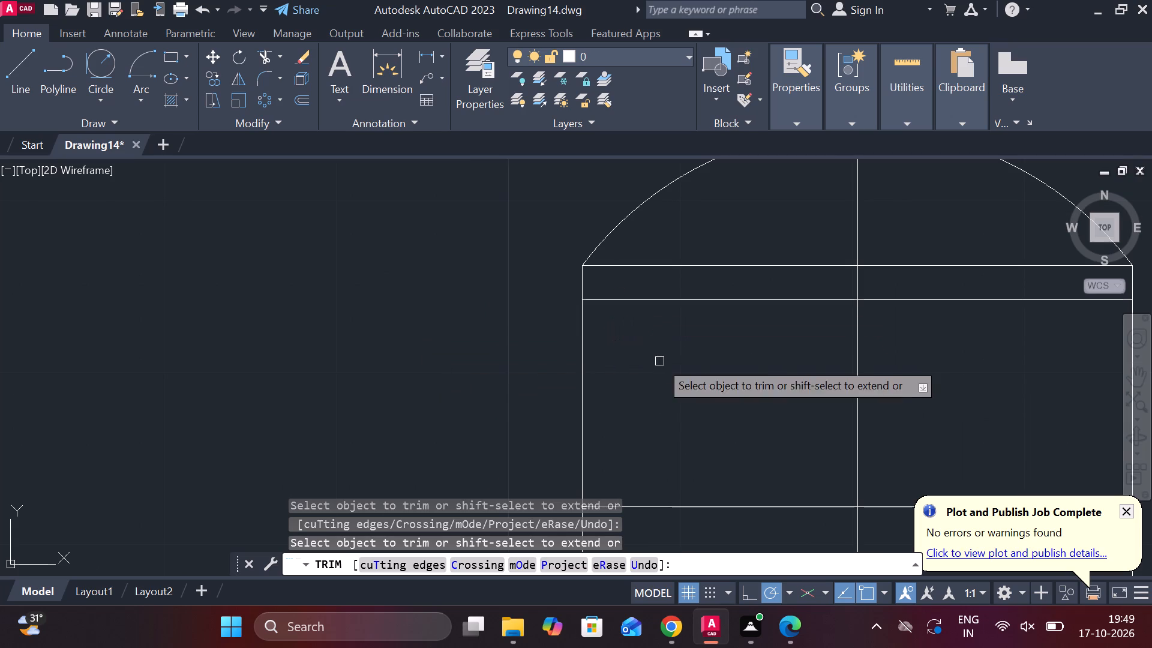
{"action": "middle_click_drag", "start_coordinate": [661, 363], "coordinate": [643, 353]}
{"action": "scroll", "coordinate": [643, 347], "scroll_direction": "down", "scroll_amount": 2}
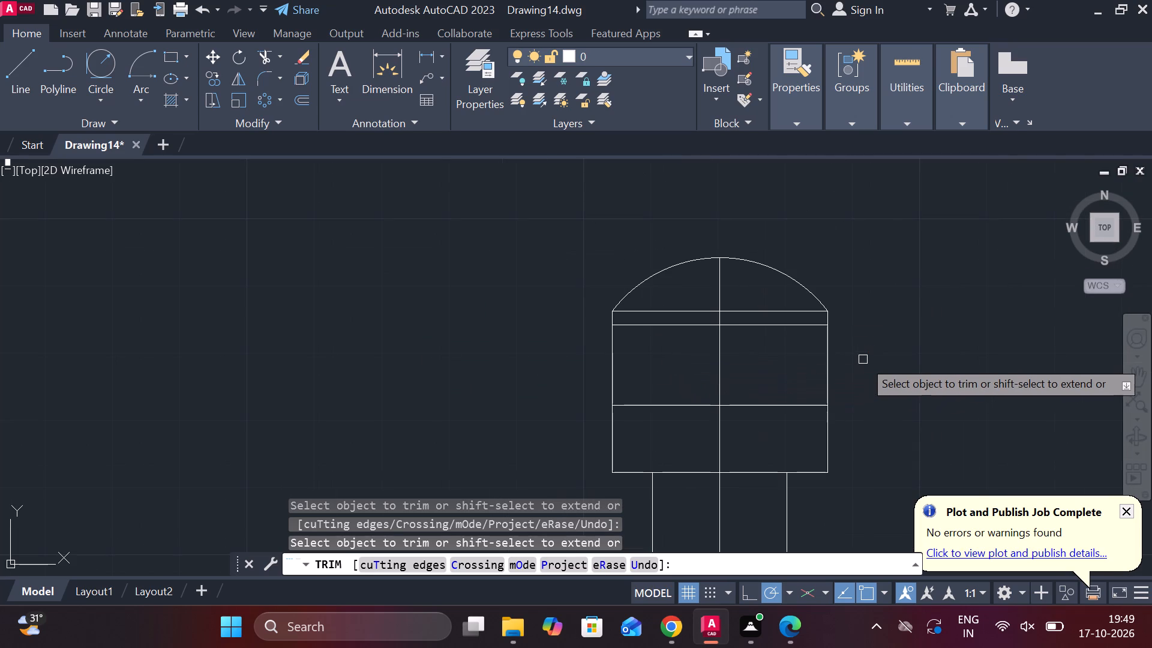
{"action": "scroll", "coordinate": [863, 359], "scroll_direction": "down", "scroll_amount": 1}
{"action": "middle_click_drag", "start_coordinate": [863, 359], "coordinate": [610, 375]}
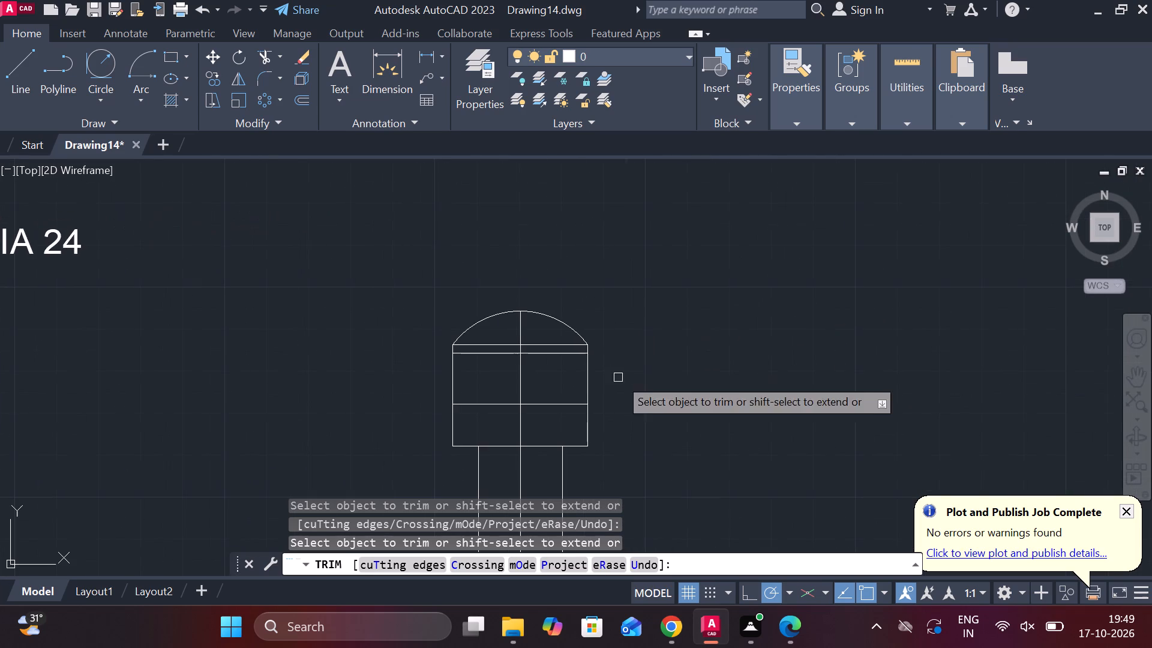
{"action": "key", "text": "Escape"}
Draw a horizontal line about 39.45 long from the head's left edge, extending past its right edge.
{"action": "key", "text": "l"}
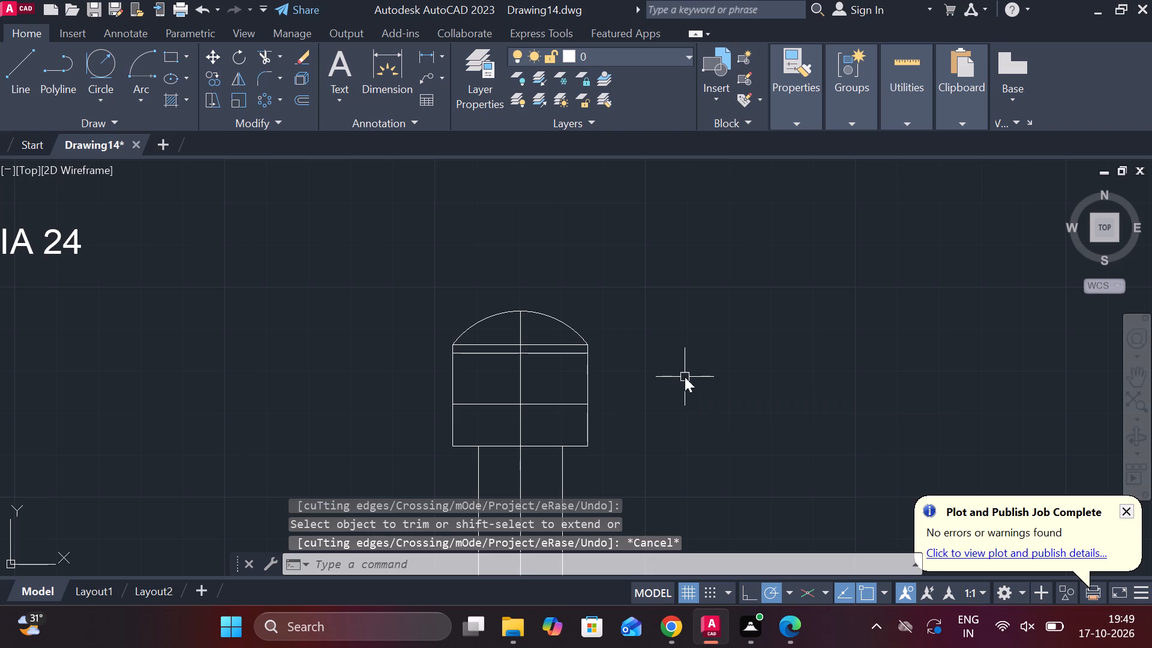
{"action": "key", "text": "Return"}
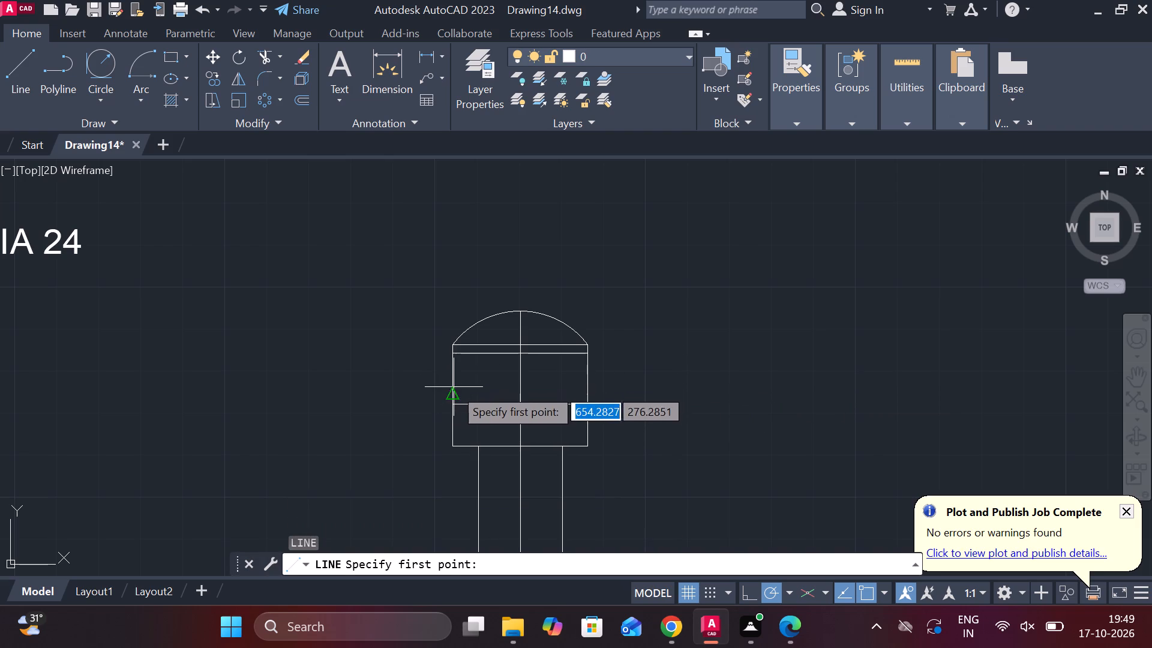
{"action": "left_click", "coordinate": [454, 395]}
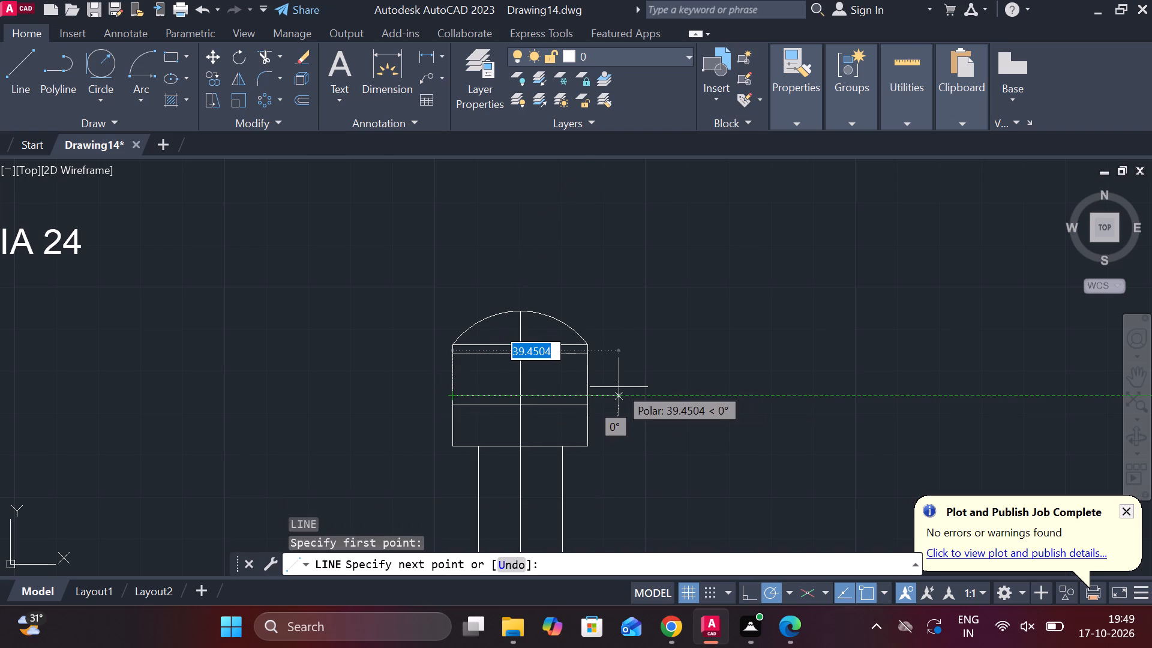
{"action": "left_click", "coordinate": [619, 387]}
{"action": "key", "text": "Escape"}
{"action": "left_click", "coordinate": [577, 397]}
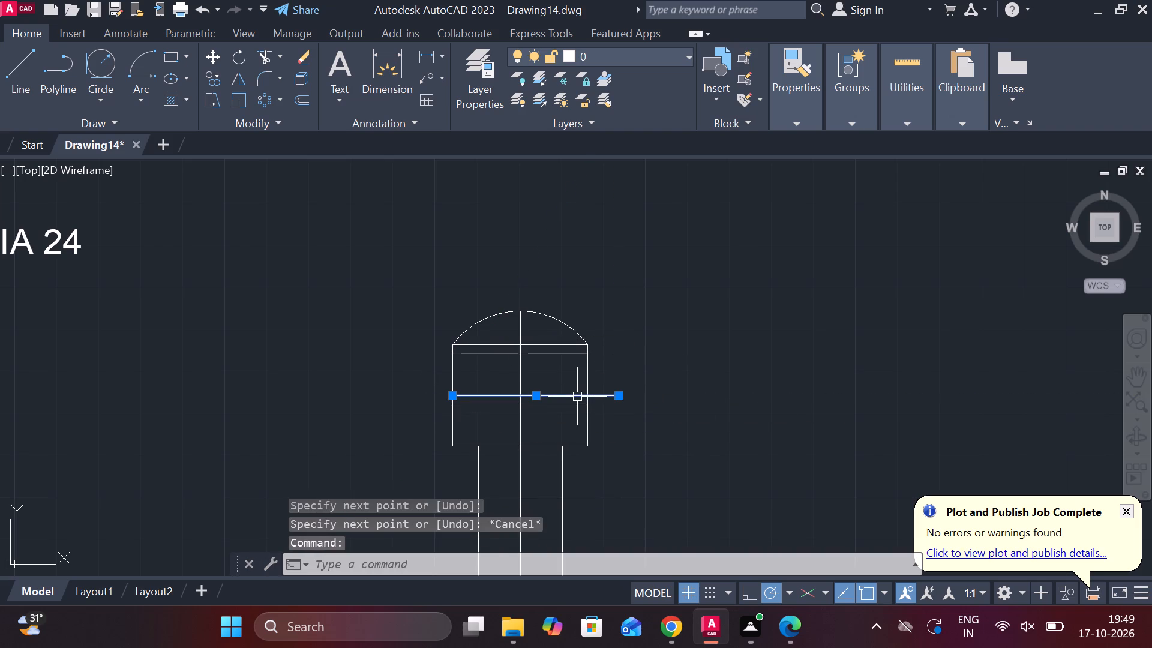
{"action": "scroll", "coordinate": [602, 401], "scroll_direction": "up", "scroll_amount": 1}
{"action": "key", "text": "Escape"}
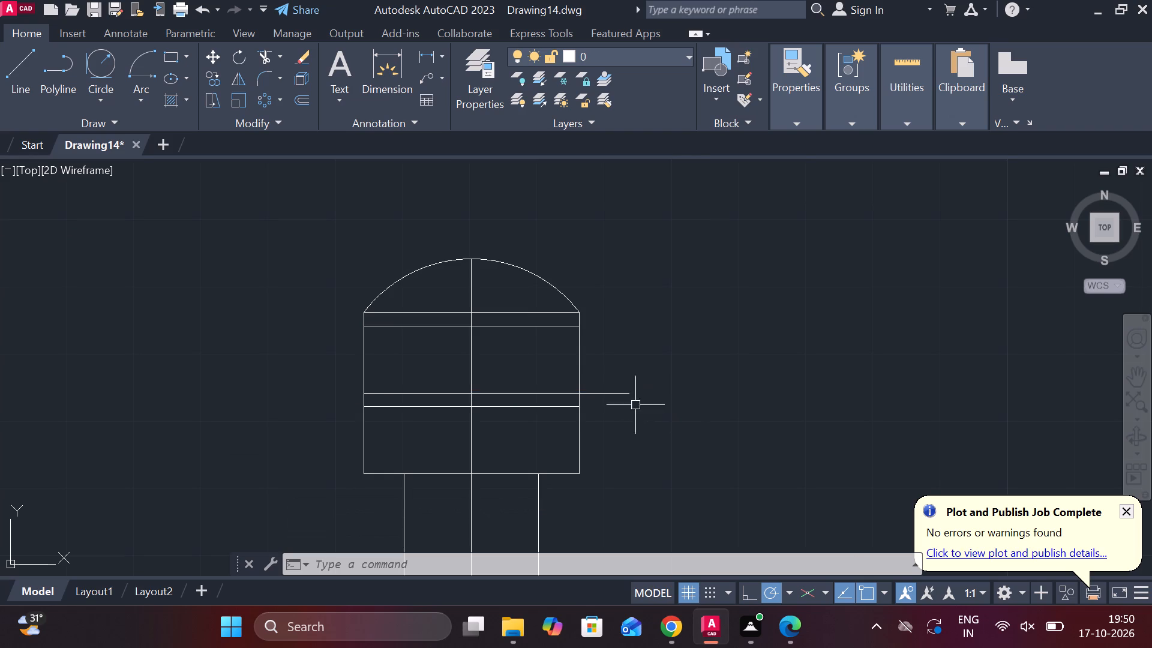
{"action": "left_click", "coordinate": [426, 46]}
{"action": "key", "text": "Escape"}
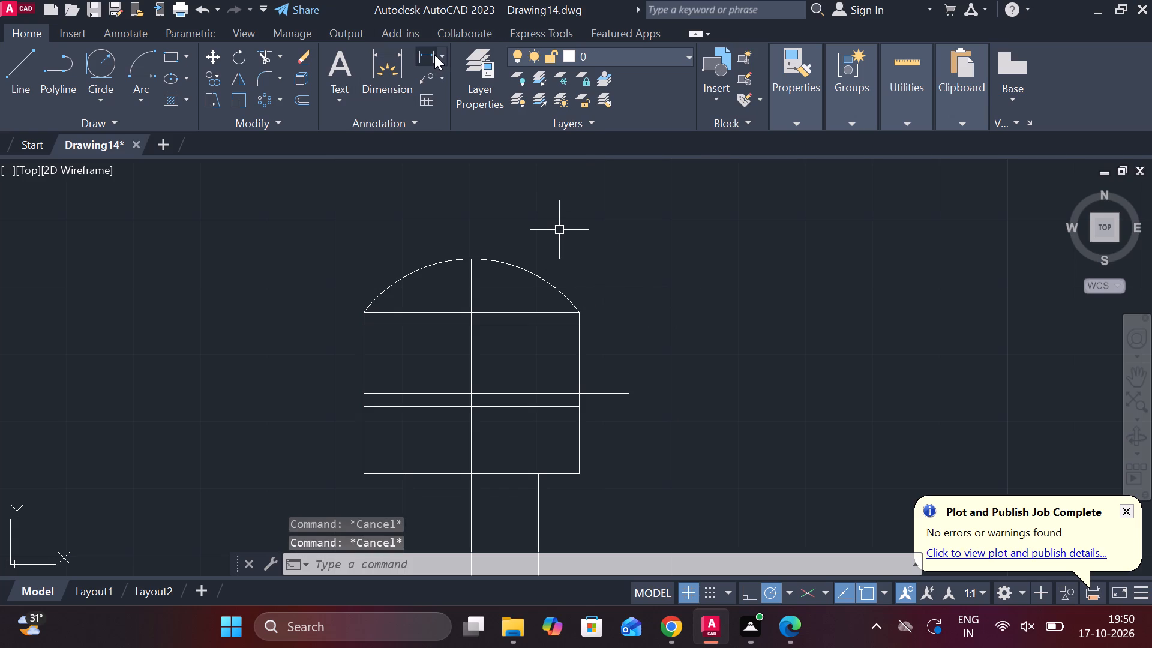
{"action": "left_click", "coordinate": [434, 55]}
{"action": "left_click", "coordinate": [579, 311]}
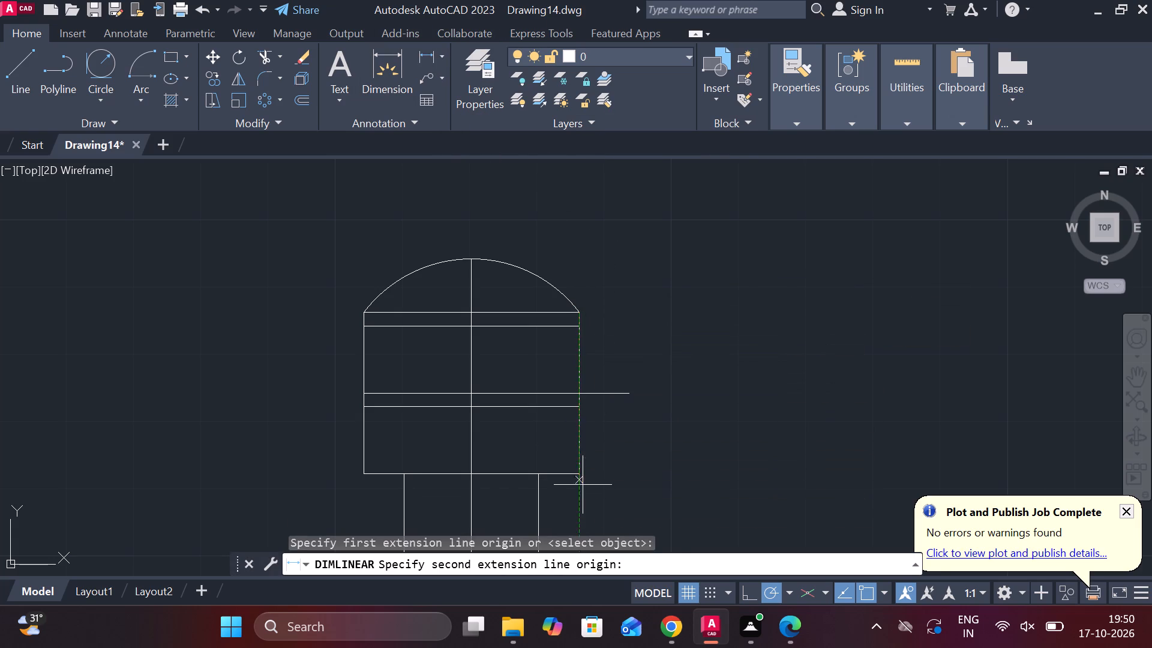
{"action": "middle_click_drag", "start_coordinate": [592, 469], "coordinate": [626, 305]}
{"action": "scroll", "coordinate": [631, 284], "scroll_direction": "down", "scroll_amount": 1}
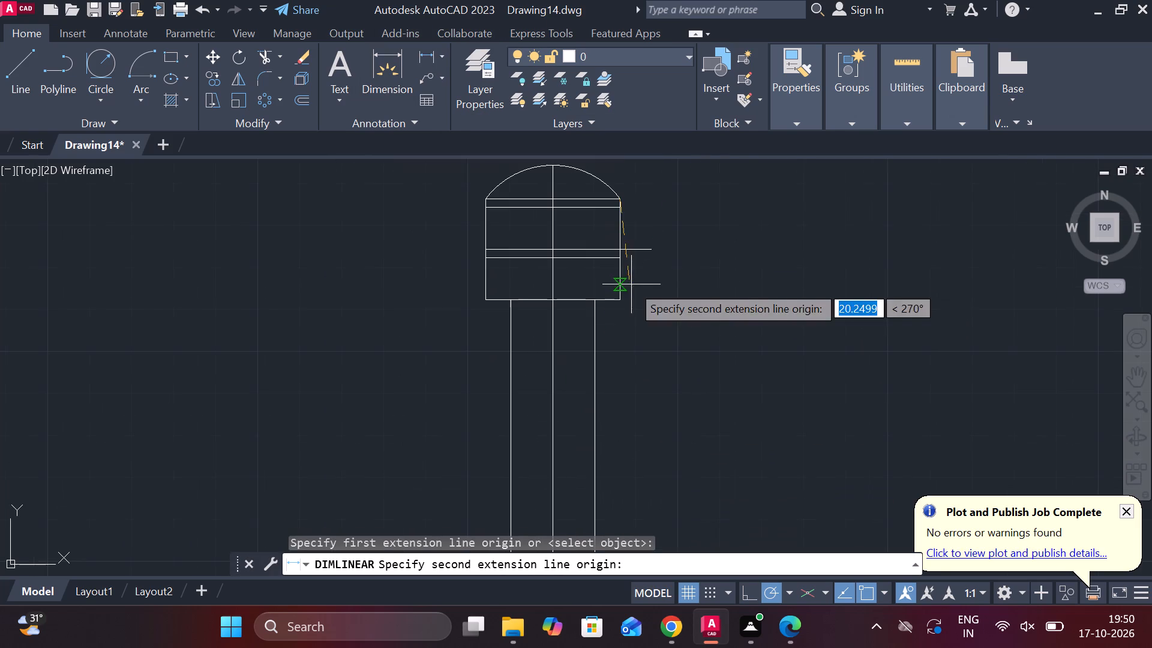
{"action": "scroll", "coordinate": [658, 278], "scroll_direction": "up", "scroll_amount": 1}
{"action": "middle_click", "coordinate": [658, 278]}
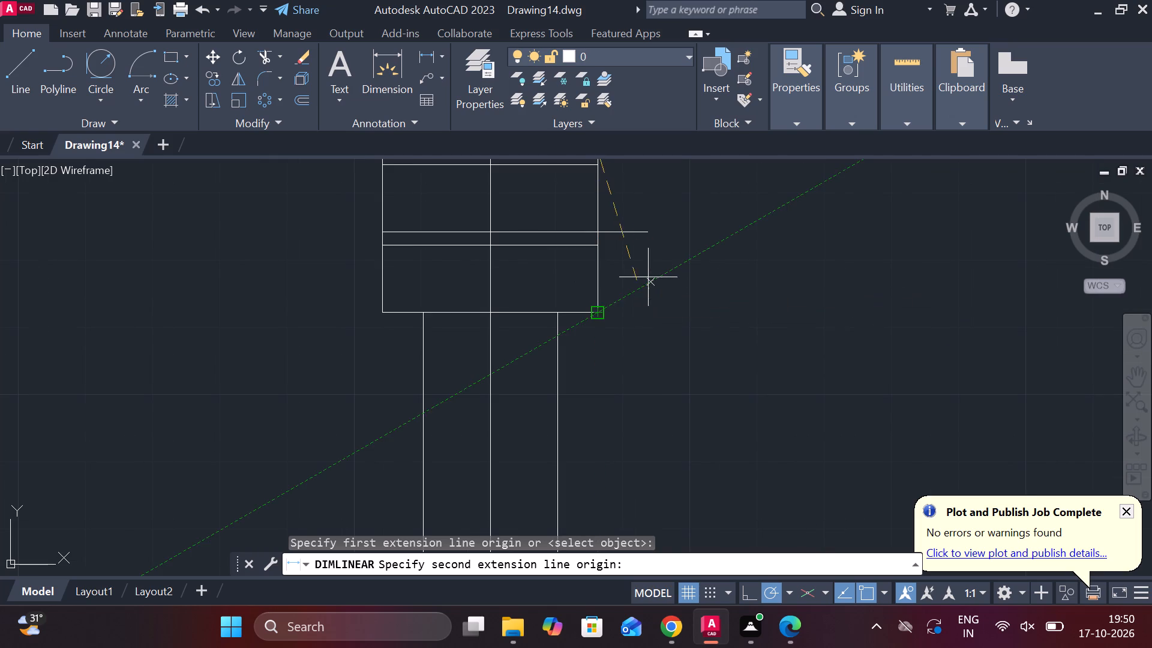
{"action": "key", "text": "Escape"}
Undo the overlong horizontal line, the dome's trims and arcs, and the 2-unit offset of the head's upper inner line.
{"action": "key", "text": "ctrl+z"}
{"action": "key", "text": "ctrl+z"}
{"action": "key", "text": "ctrl+z"}
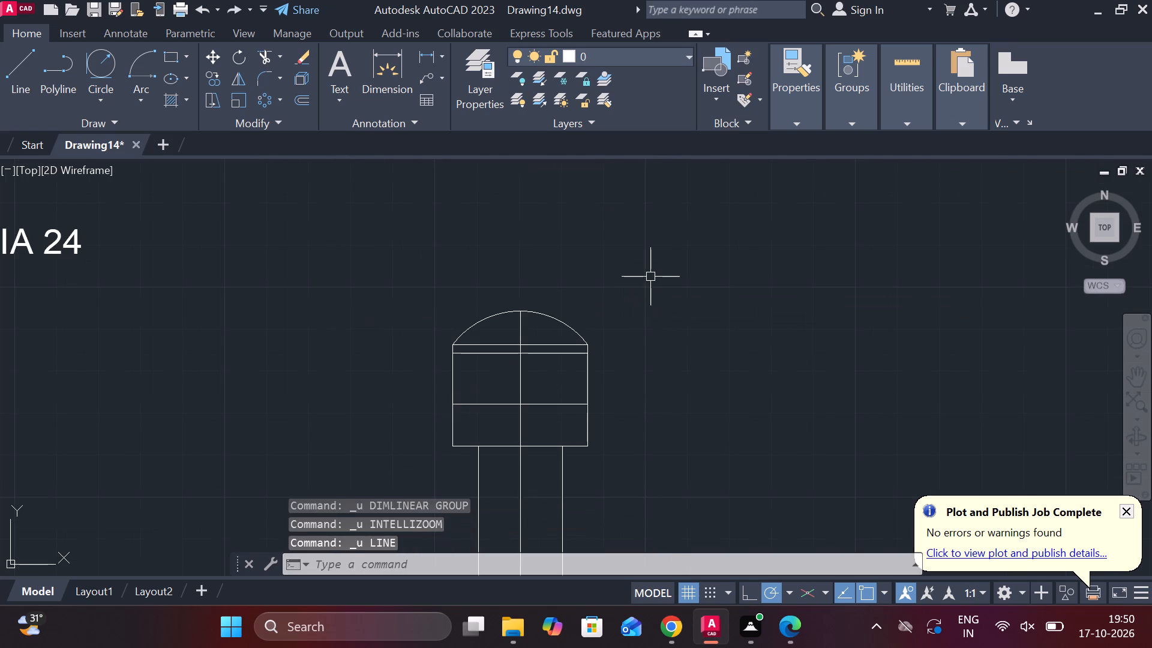
{"action": "key", "text": "ctrl+z"}
{"action": "key", "text": "ctrl+z"}
{"action": "key", "text": "ctrl+z"}
{"action": "key", "text": "ctrl+z"}
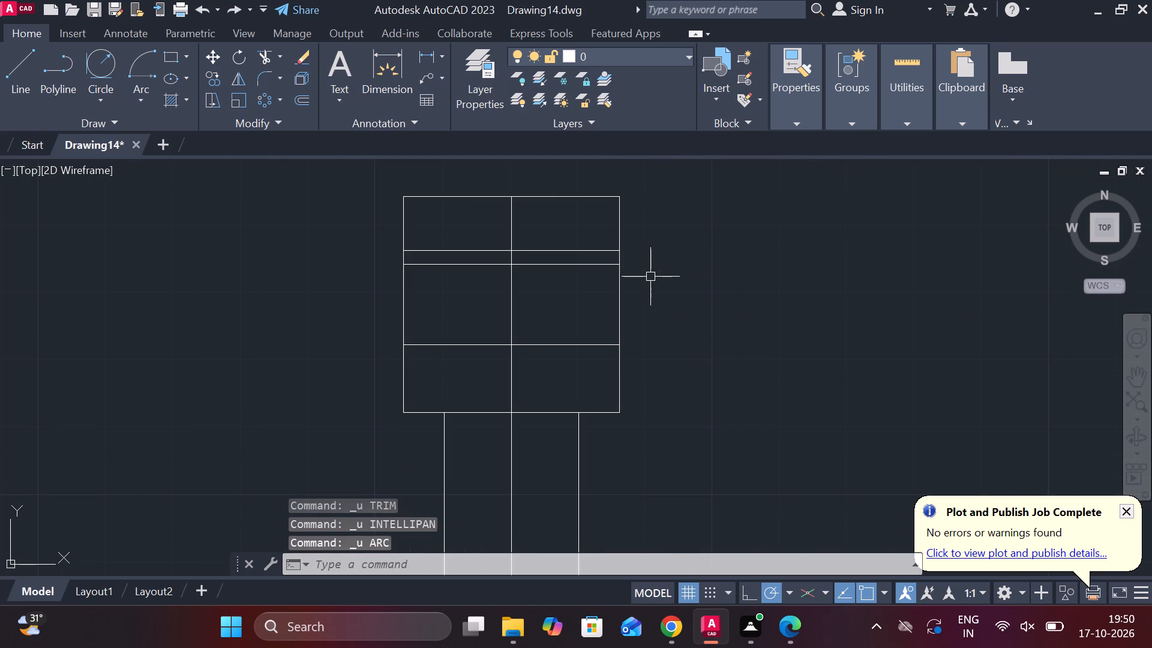
{"action": "key", "text": "ctrl+z"}
{"action": "key", "text": "ctrl+z"}
{"action": "key", "text": "ctrl+z"}
{"action": "key", "text": "ctrl+z"}
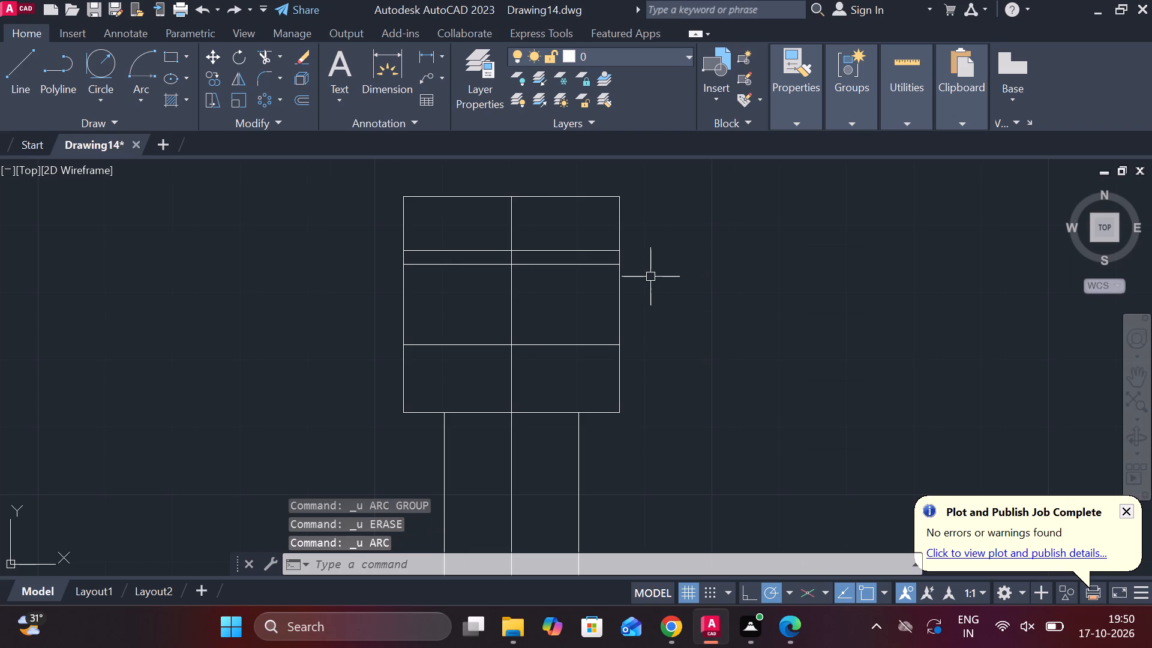
{"action": "key", "text": "ctrl+z"}
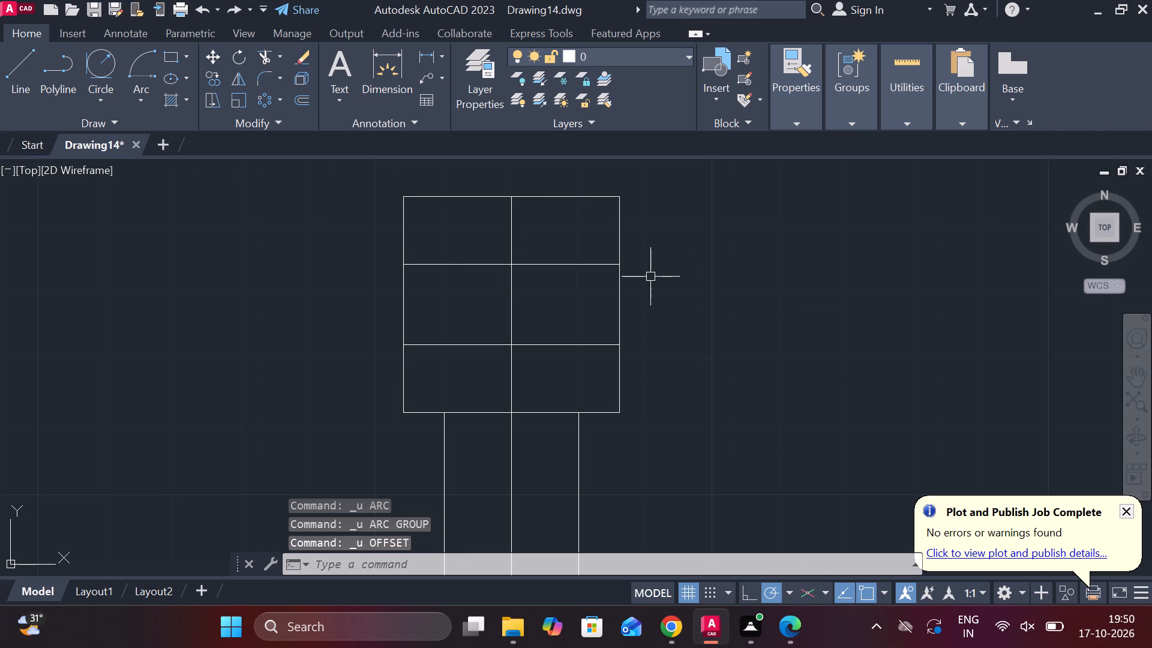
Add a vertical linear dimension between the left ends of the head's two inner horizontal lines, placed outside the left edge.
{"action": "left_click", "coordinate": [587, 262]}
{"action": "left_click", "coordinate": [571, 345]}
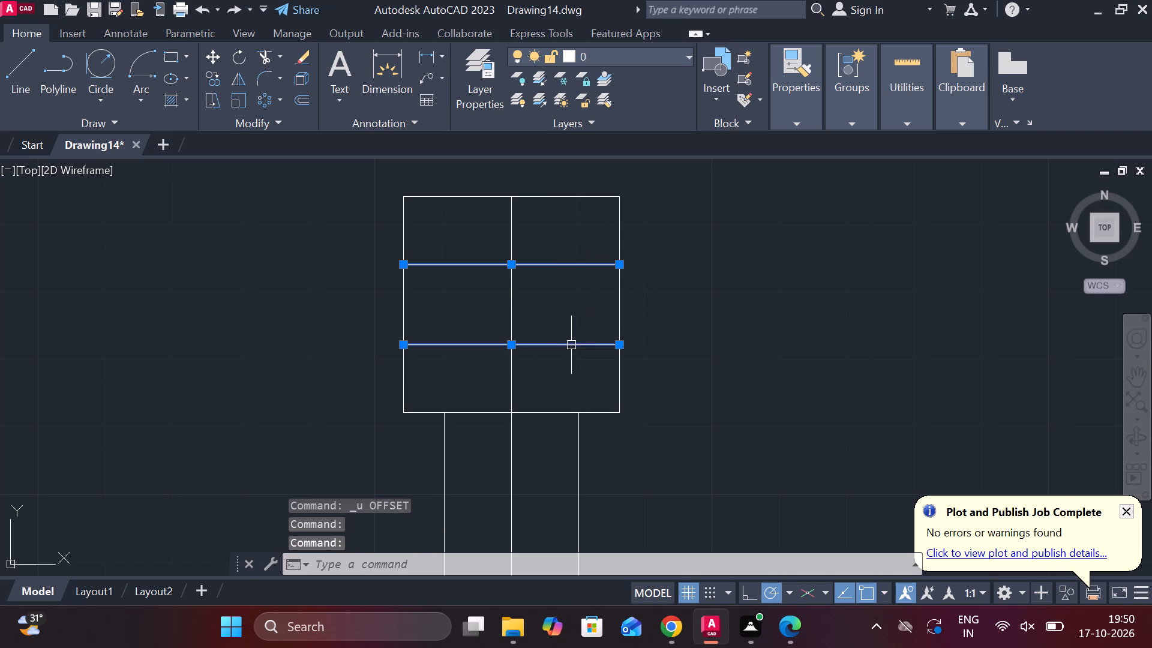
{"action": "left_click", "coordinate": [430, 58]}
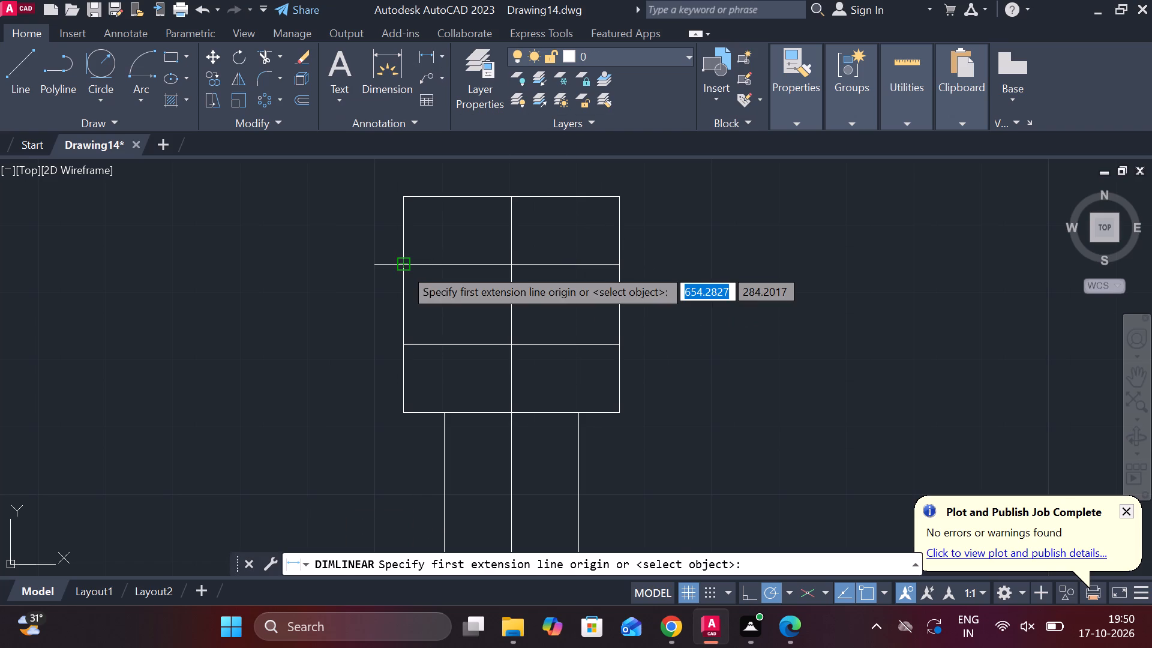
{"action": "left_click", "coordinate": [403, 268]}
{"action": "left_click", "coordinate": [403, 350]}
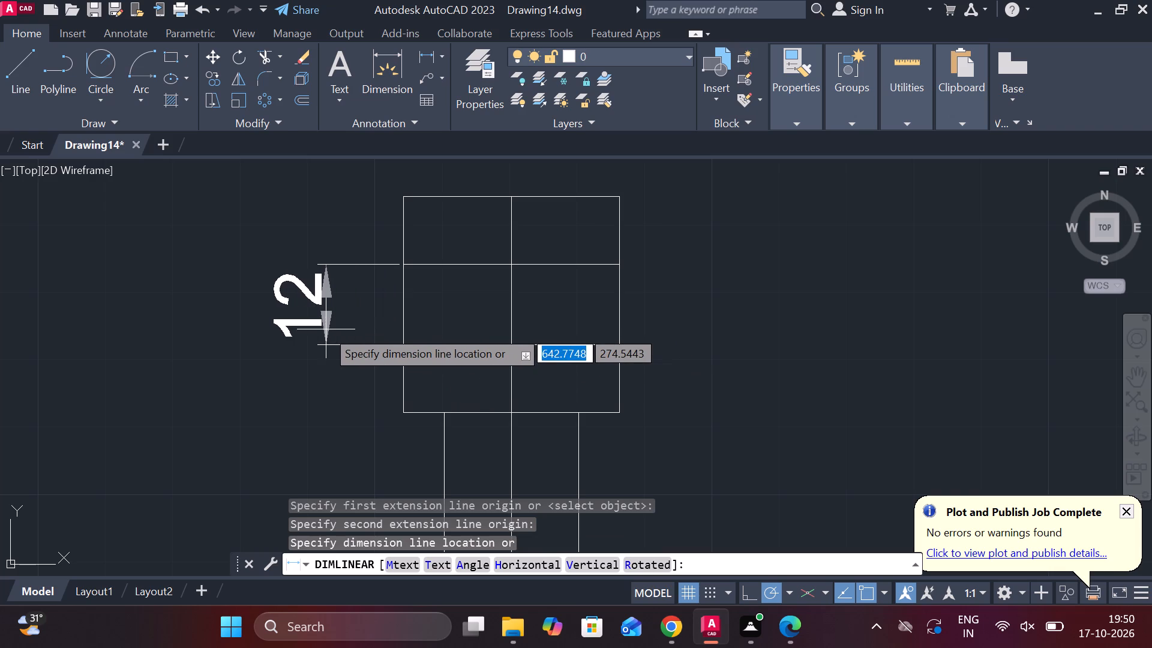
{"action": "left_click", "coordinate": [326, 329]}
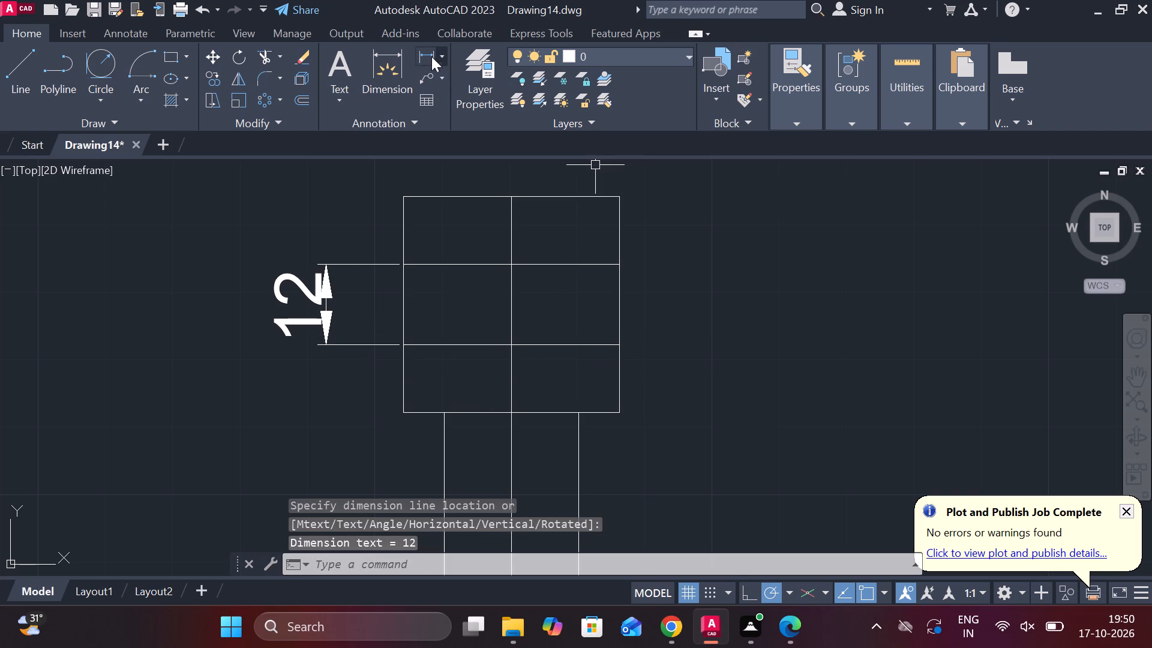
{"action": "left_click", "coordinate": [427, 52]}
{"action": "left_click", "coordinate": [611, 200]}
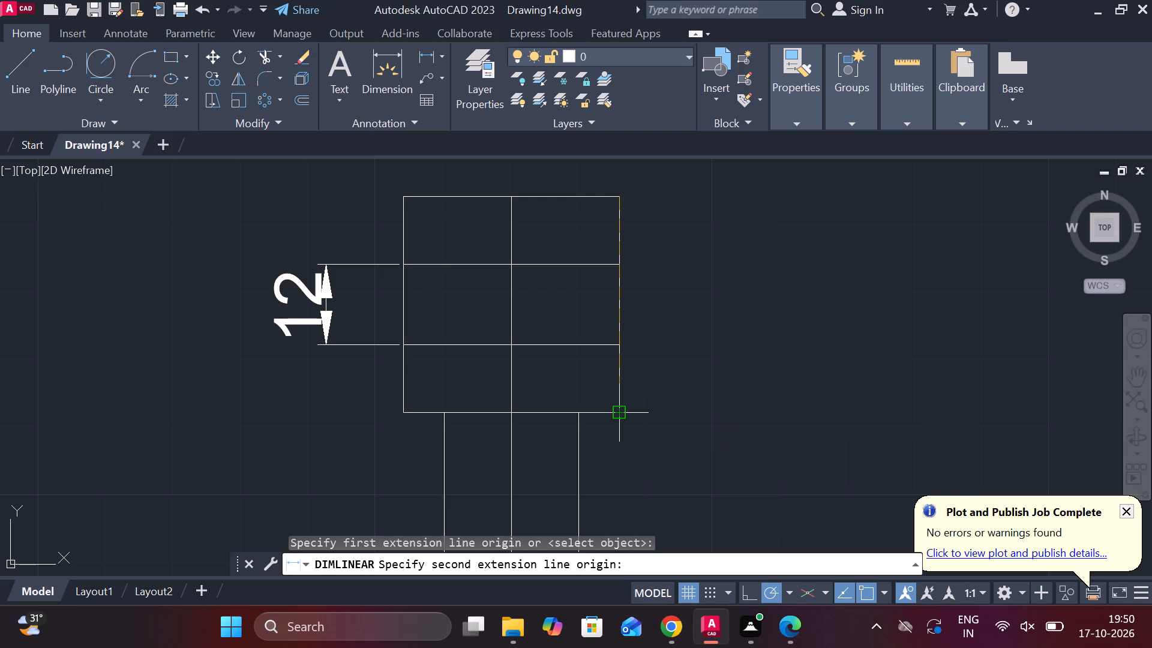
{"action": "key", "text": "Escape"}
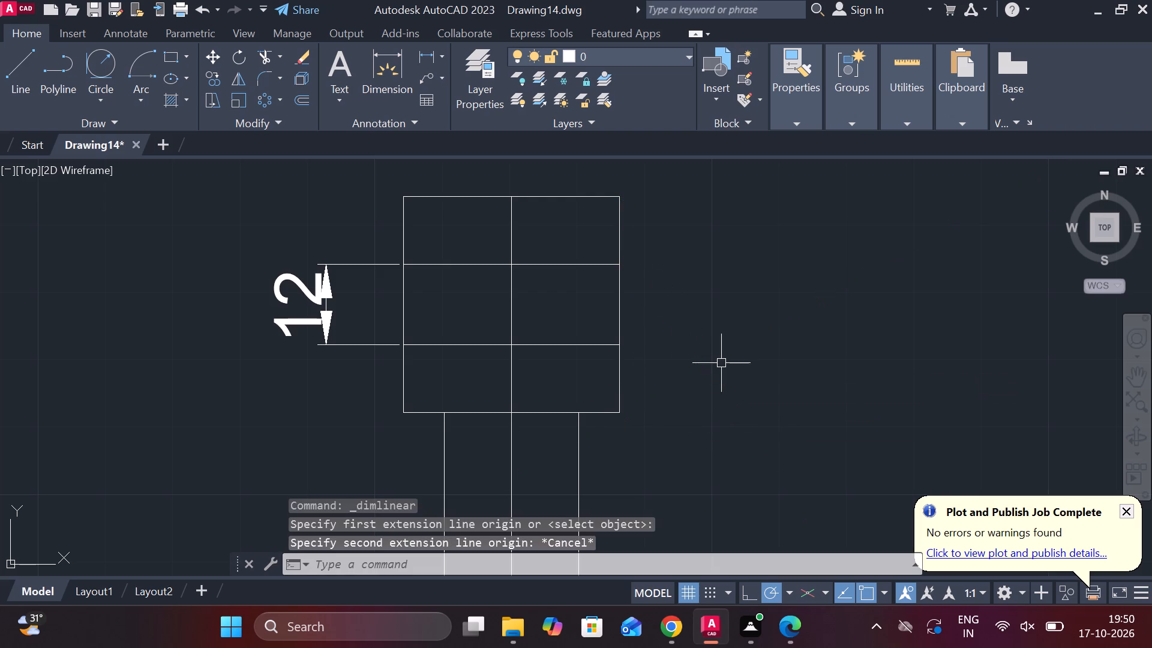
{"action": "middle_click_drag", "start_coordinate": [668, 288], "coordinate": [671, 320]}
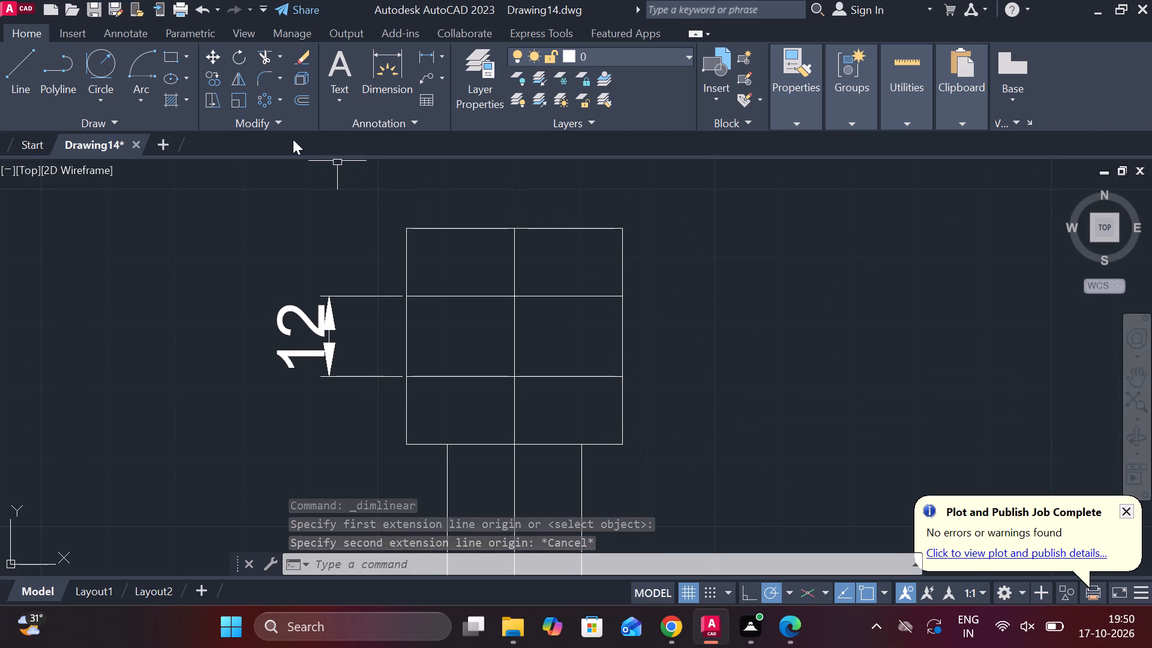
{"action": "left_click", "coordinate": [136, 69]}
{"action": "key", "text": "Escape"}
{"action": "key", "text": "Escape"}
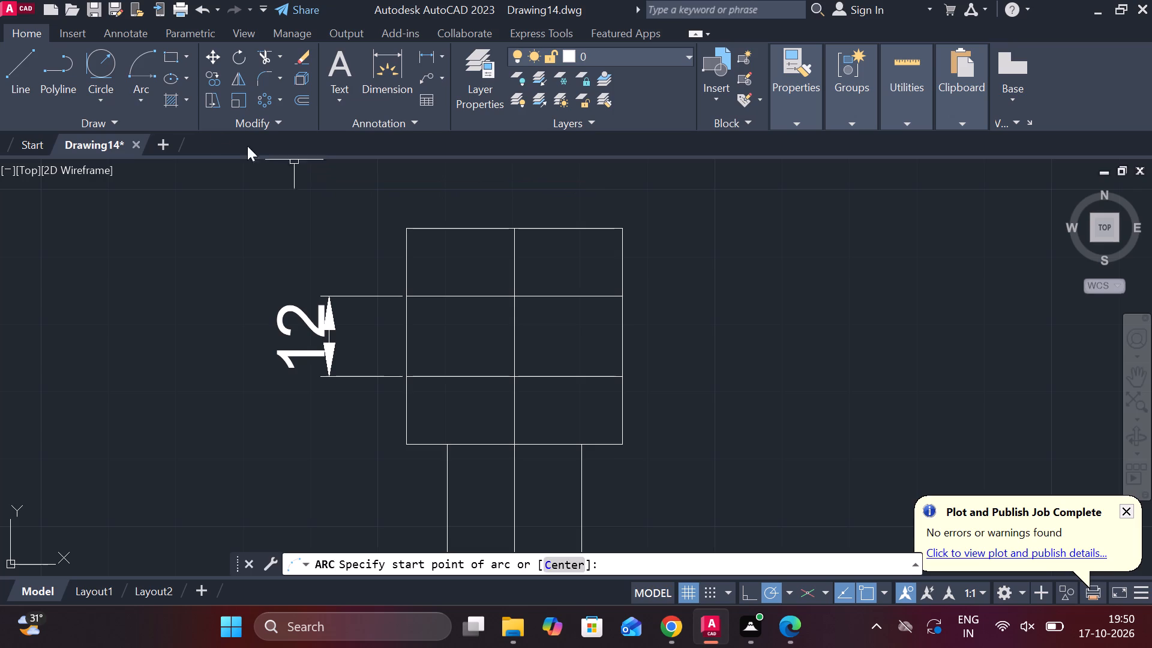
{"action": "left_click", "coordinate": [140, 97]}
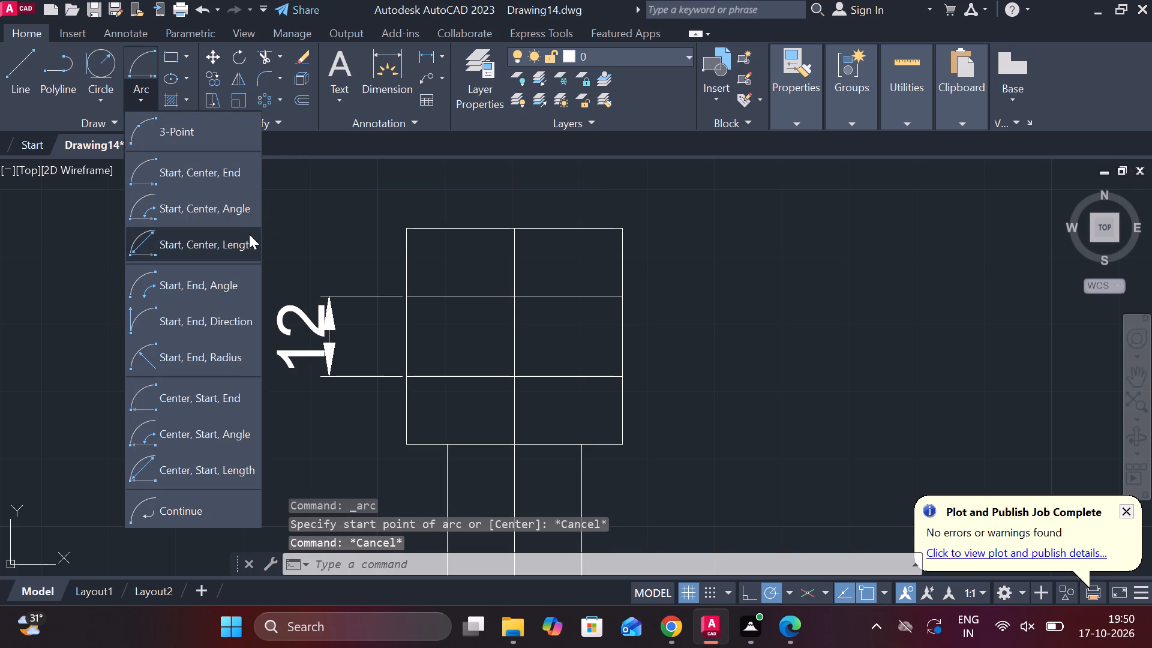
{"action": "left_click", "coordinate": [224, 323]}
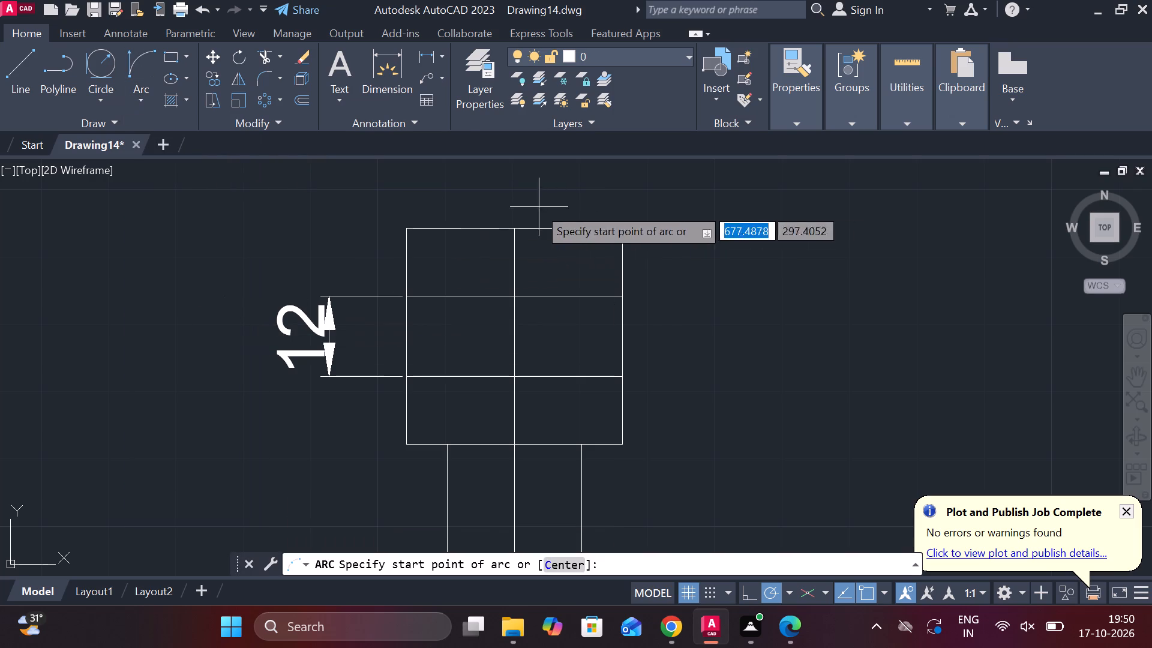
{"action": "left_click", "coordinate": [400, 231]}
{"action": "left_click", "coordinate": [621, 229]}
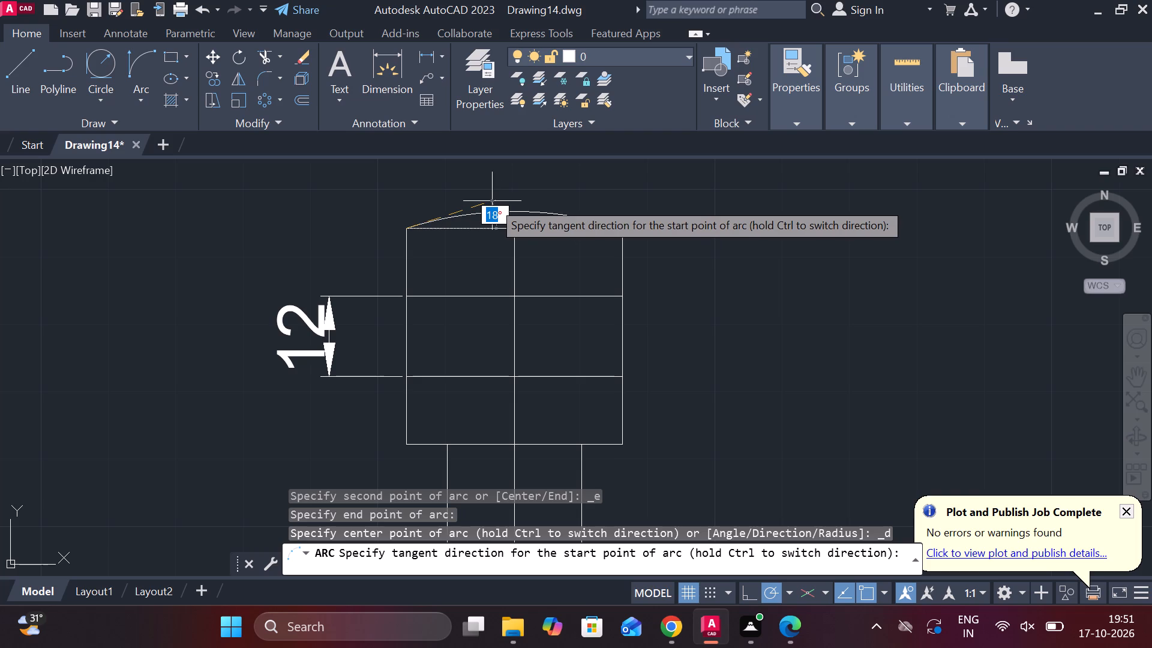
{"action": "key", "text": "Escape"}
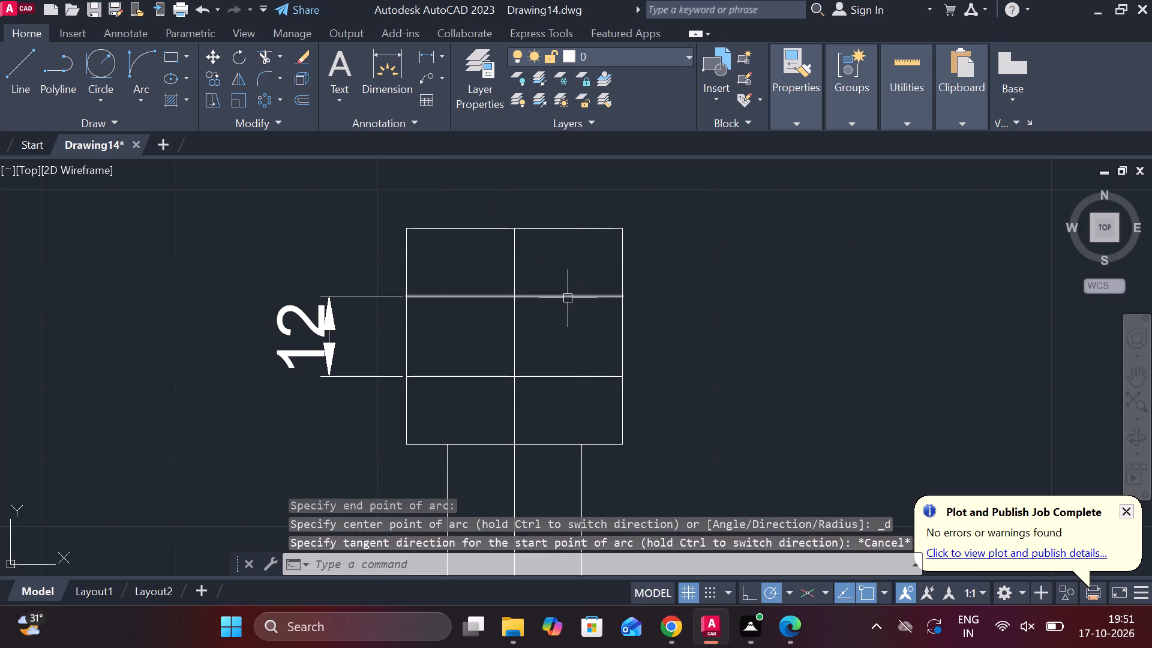
Erase the two inner horizontal lines of the head.
{"action": "left_click", "coordinate": [568, 298]}
{"action": "left_click", "coordinate": [536, 380]}
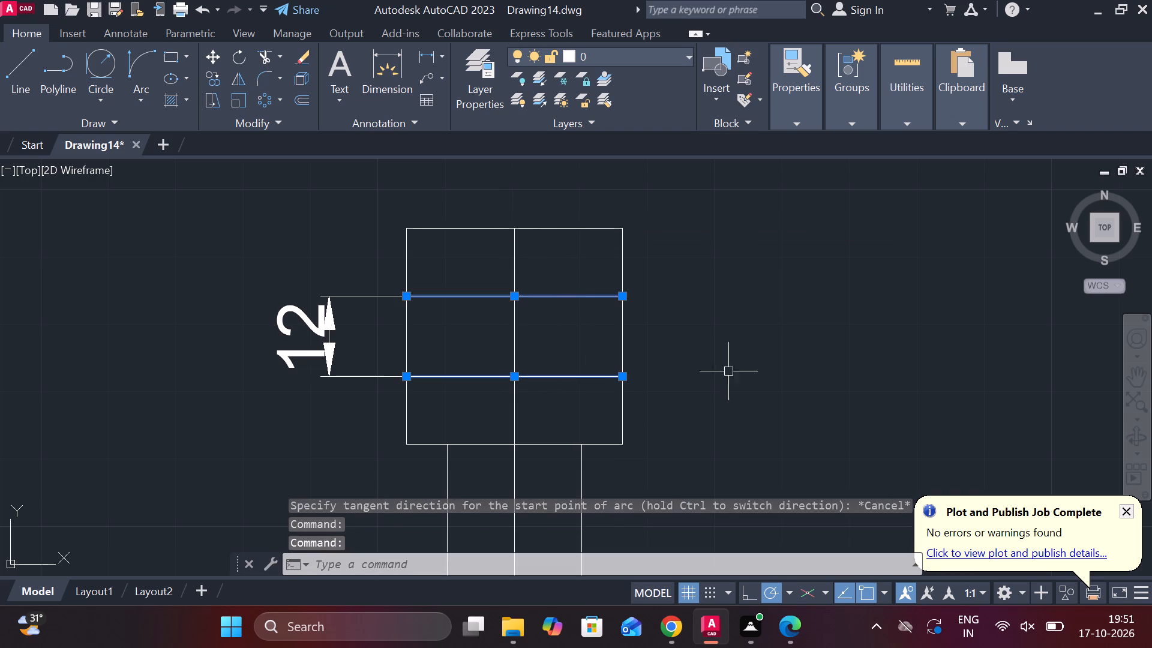
{"action": "type", "text": "E"}
{"action": "key", "text": "space"}
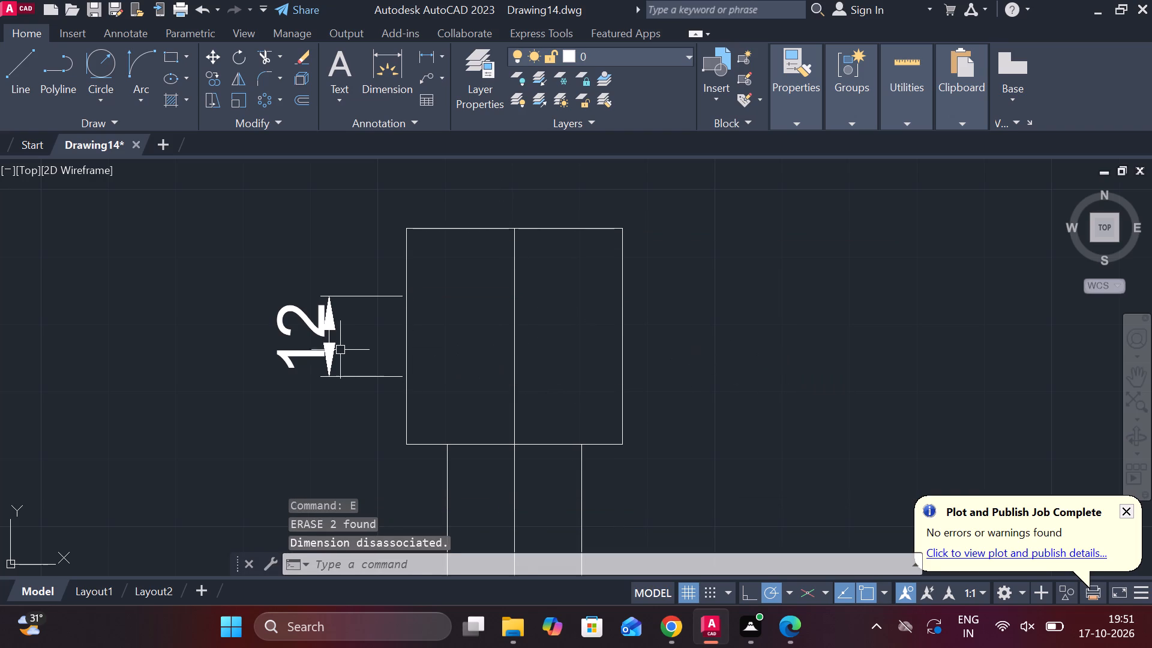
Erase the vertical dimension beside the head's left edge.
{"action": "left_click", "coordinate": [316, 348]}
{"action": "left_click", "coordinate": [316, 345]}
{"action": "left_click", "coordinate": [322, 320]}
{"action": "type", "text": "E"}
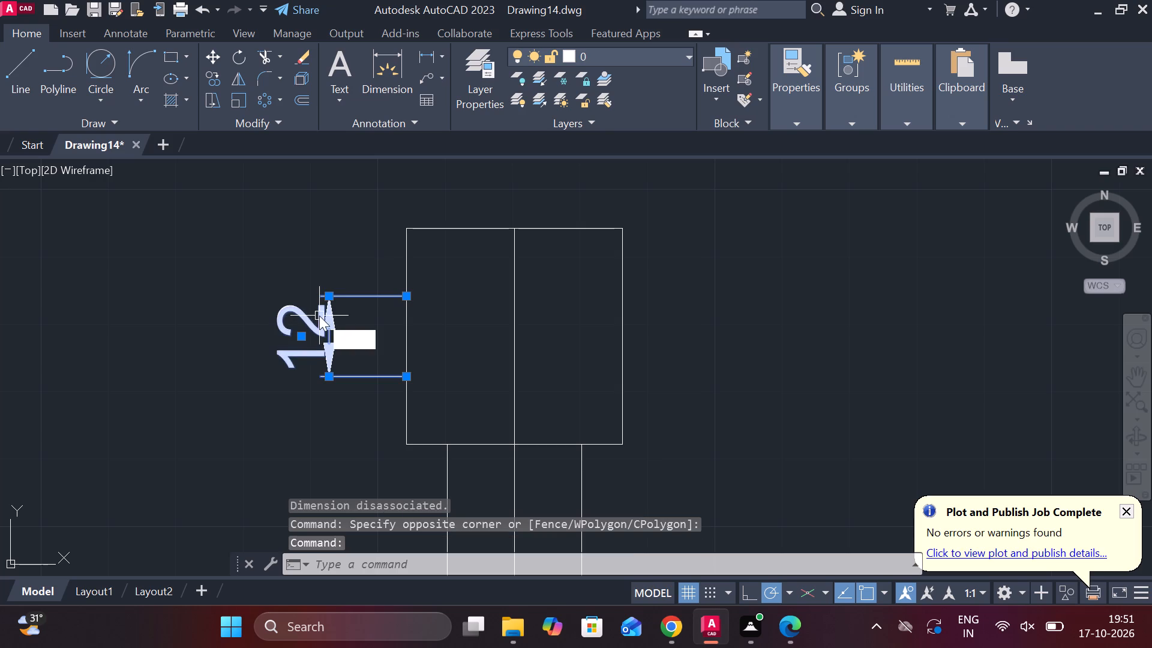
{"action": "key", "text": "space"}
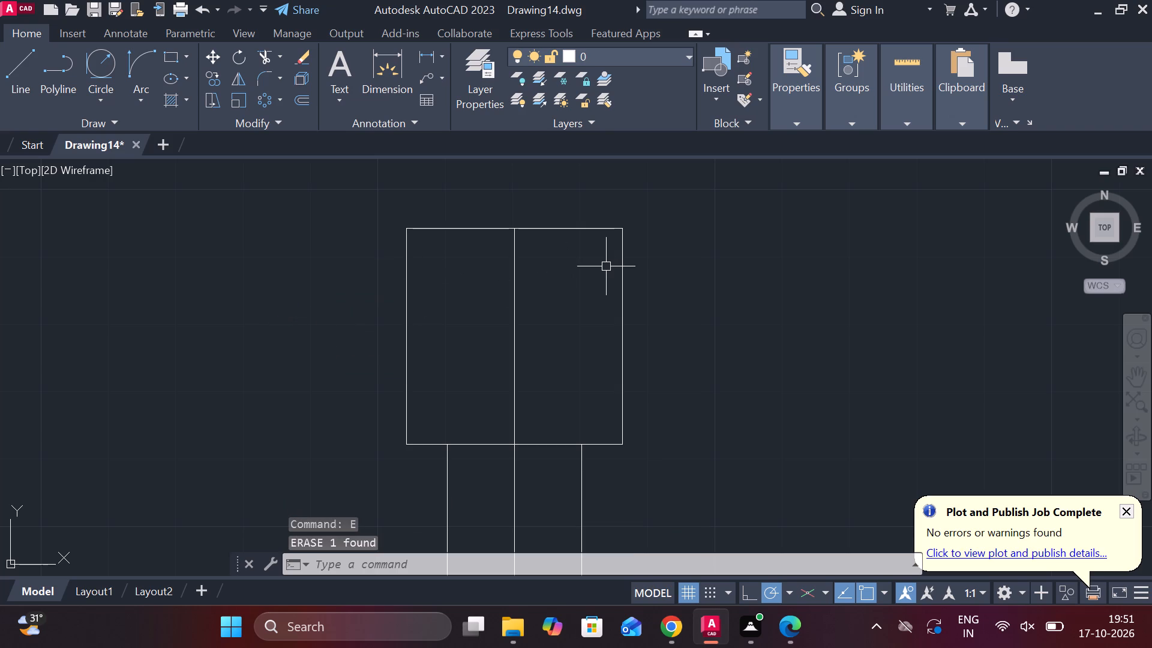
Draw a horizontal line across the head between its side edges, a short distance below the top edge.
{"action": "key", "text": "l"}
{"action": "key", "text": "Return"}
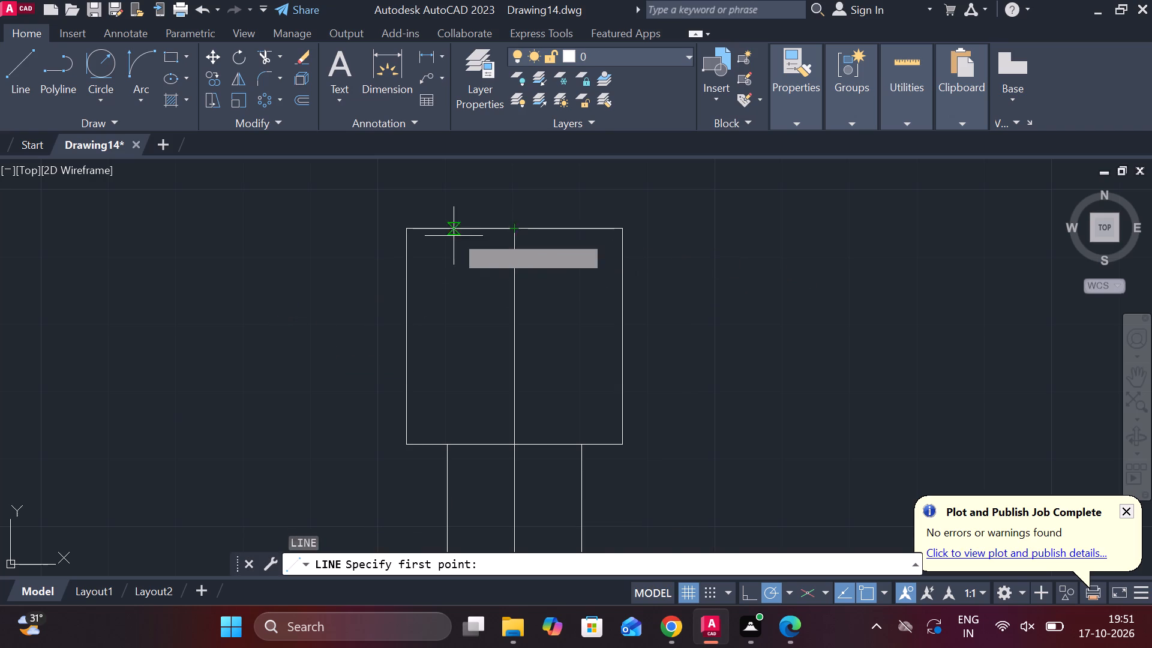
{"action": "scroll", "coordinate": [454, 236], "scroll_direction": "up", "scroll_amount": 2}
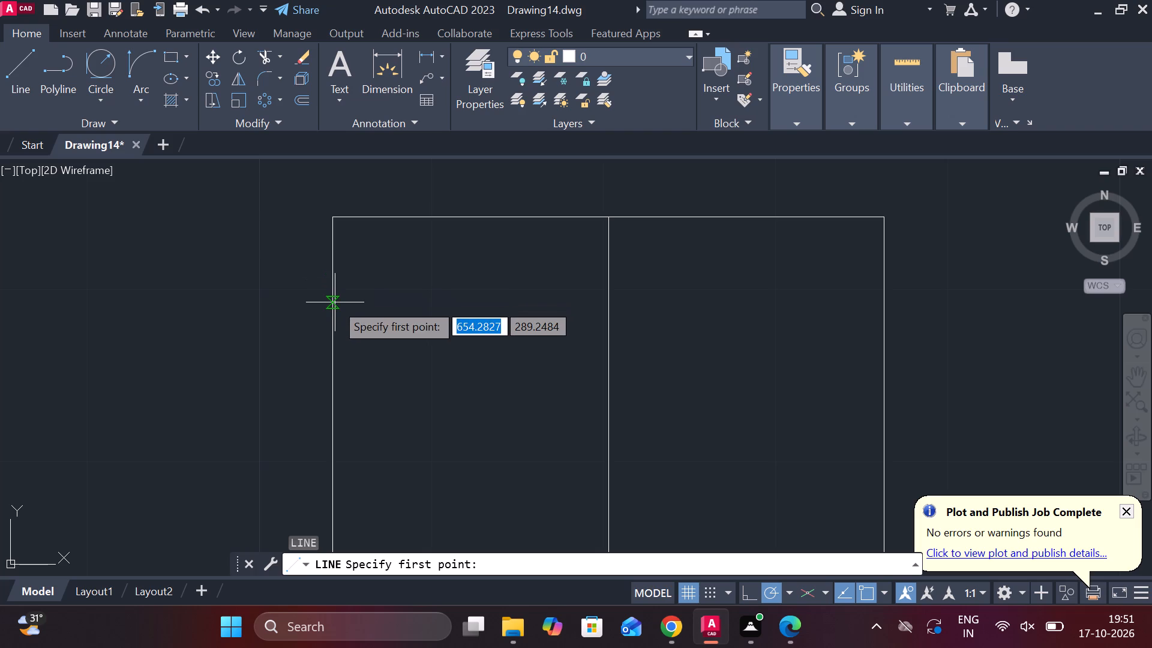
{"action": "left_click", "coordinate": [335, 299]}
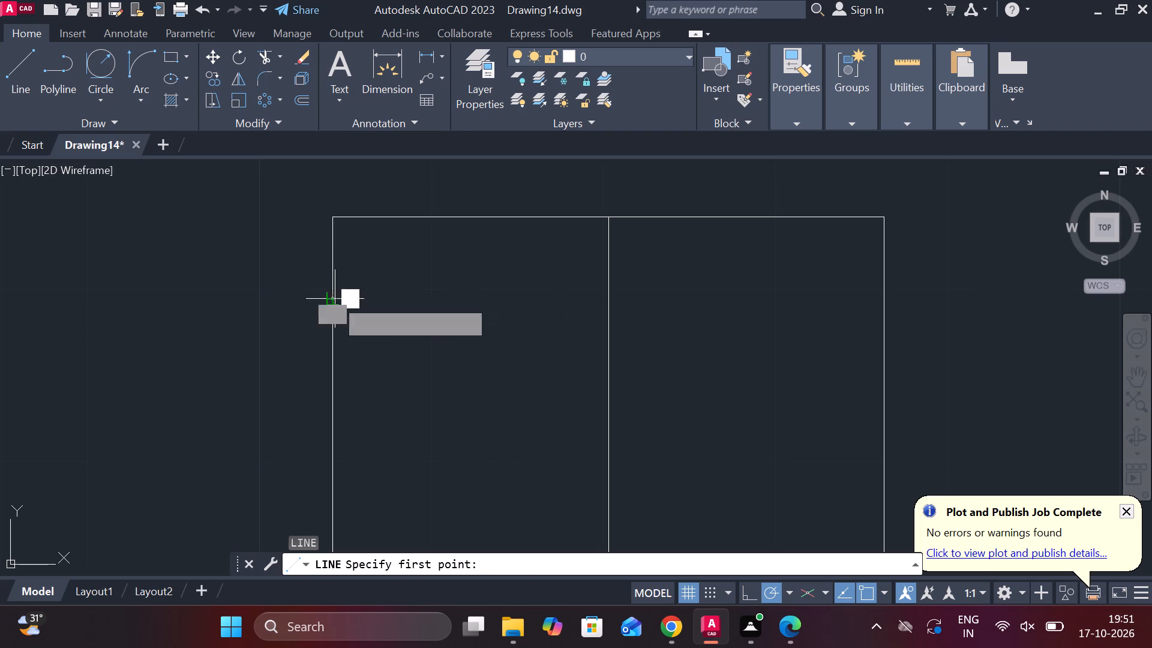
{"action": "left_click", "coordinate": [883, 298]}
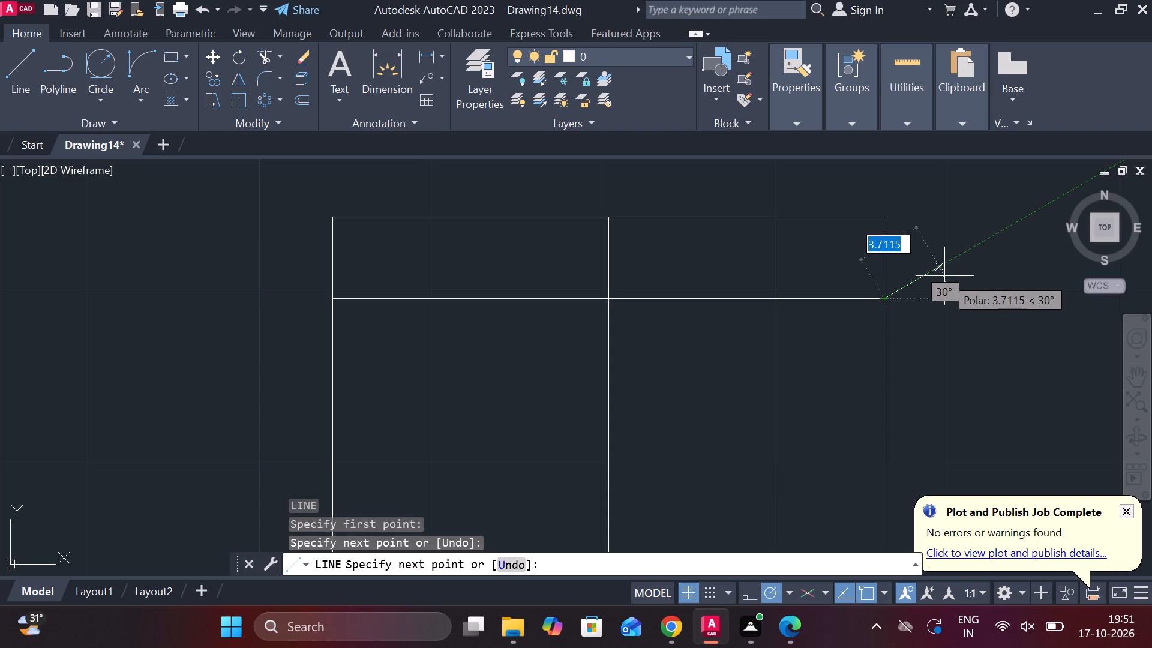
{"action": "key", "text": "Escape"}
{"action": "scroll", "coordinate": [680, 302], "scroll_direction": "down", "scroll_amount": 1}
Offset the head's inner horizontal line 12 units downward.
{"action": "left_click", "coordinate": [665, 299]}
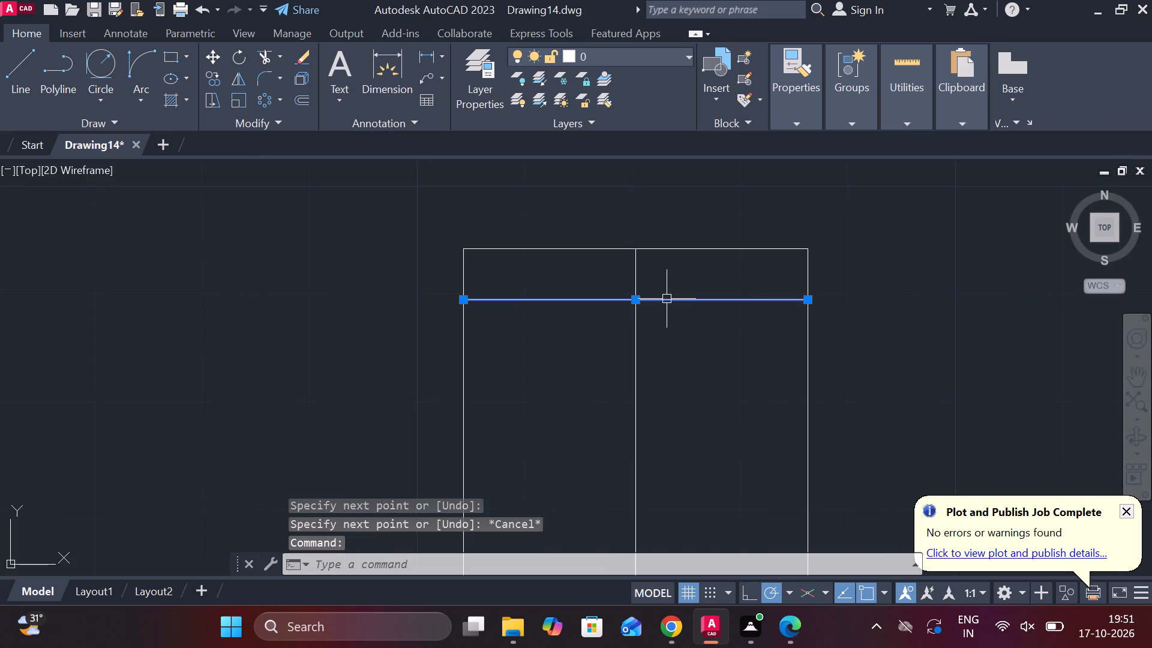
{"action": "key", "text": "o"}
{"action": "key", "text": "Return"}
{"action": "key", "text": "Return"}
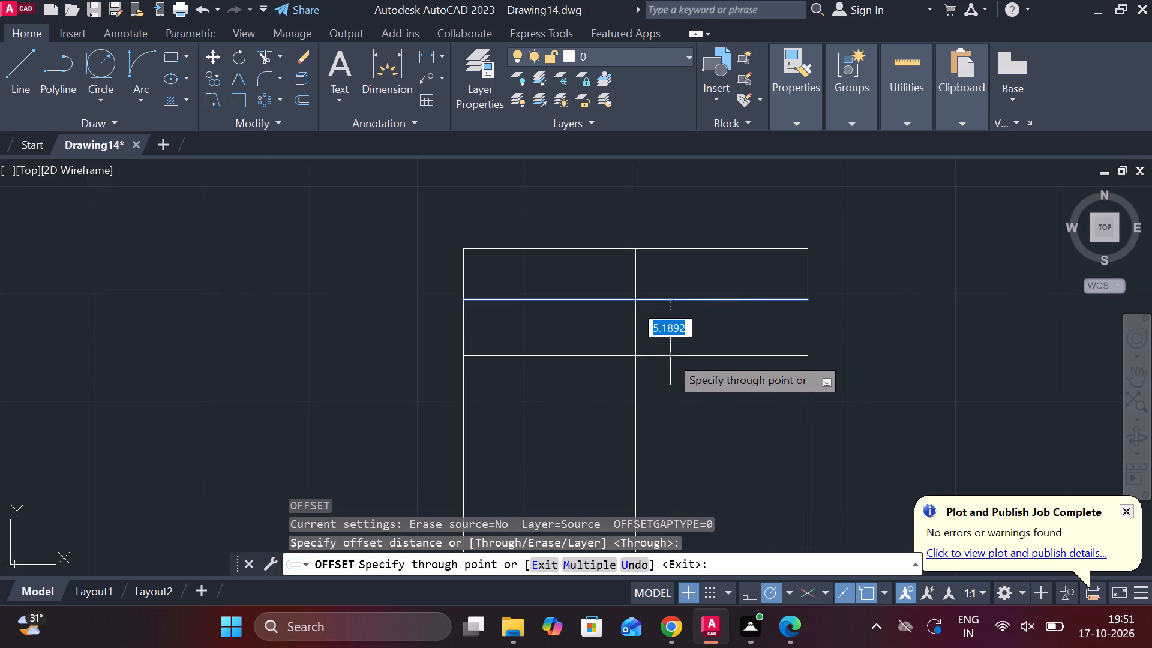
{"action": "type", "text": "12"}
{"action": "key", "text": "space"}
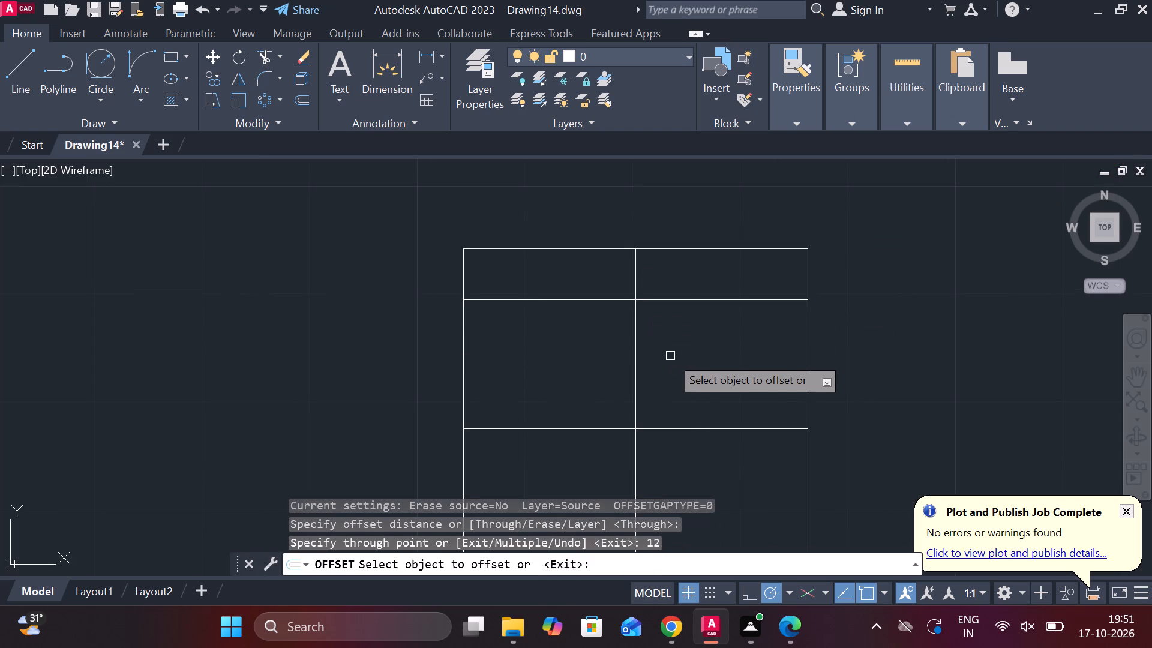
{"action": "scroll", "coordinate": [670, 361], "scroll_direction": "down", "scroll_amount": 1}
{"action": "key", "text": "Escape"}
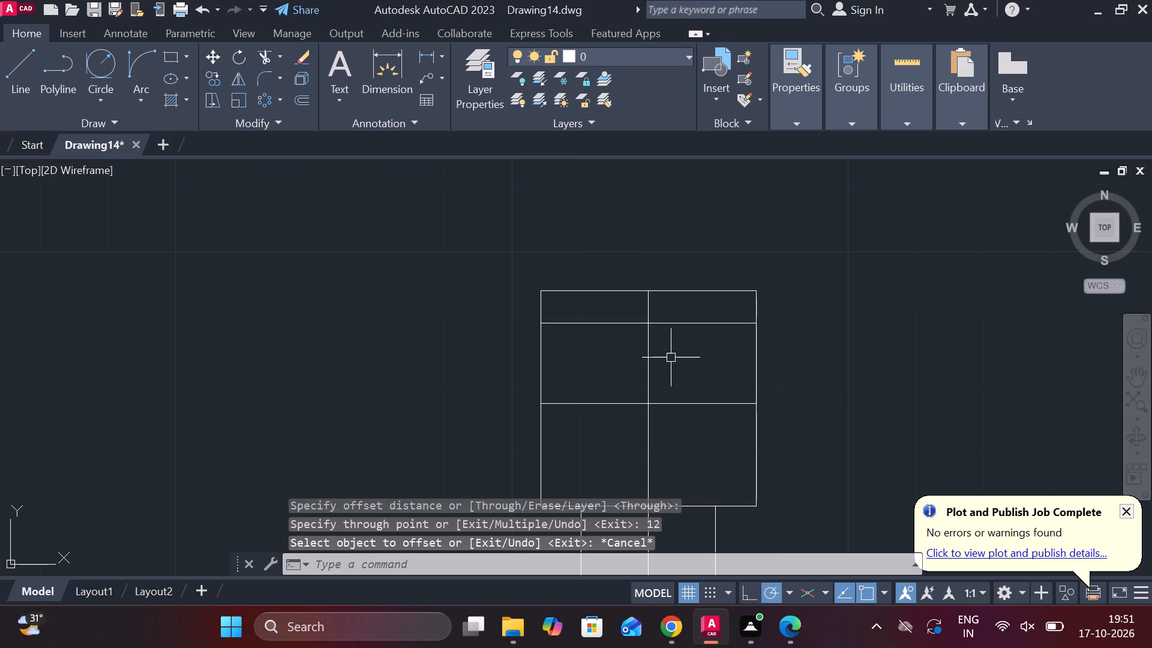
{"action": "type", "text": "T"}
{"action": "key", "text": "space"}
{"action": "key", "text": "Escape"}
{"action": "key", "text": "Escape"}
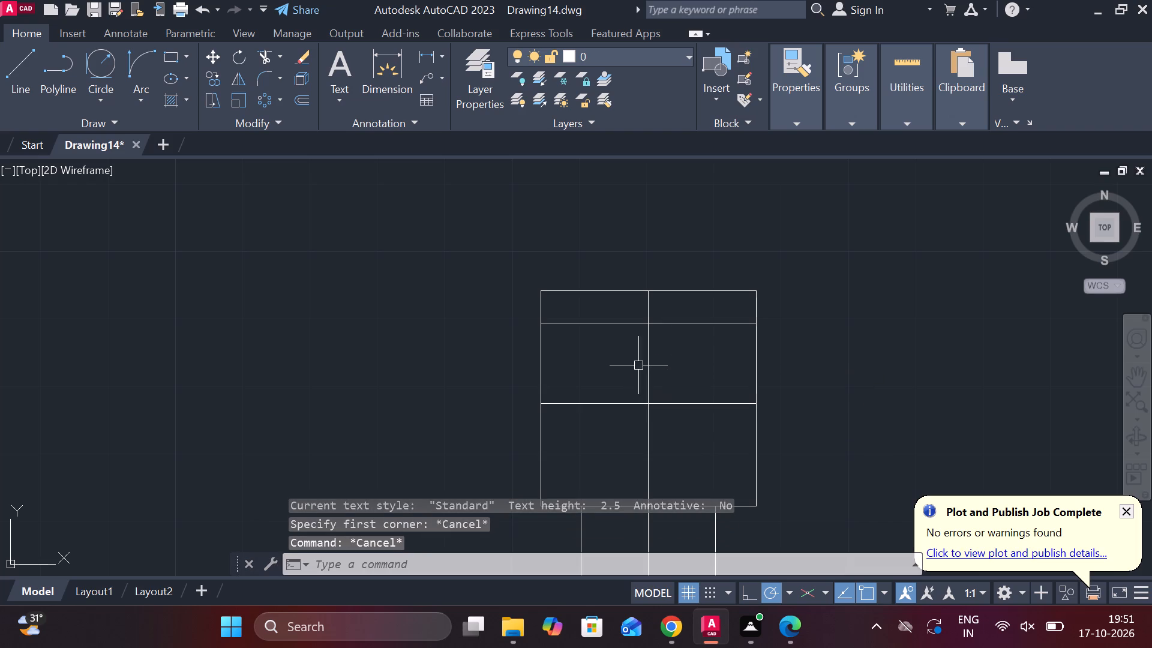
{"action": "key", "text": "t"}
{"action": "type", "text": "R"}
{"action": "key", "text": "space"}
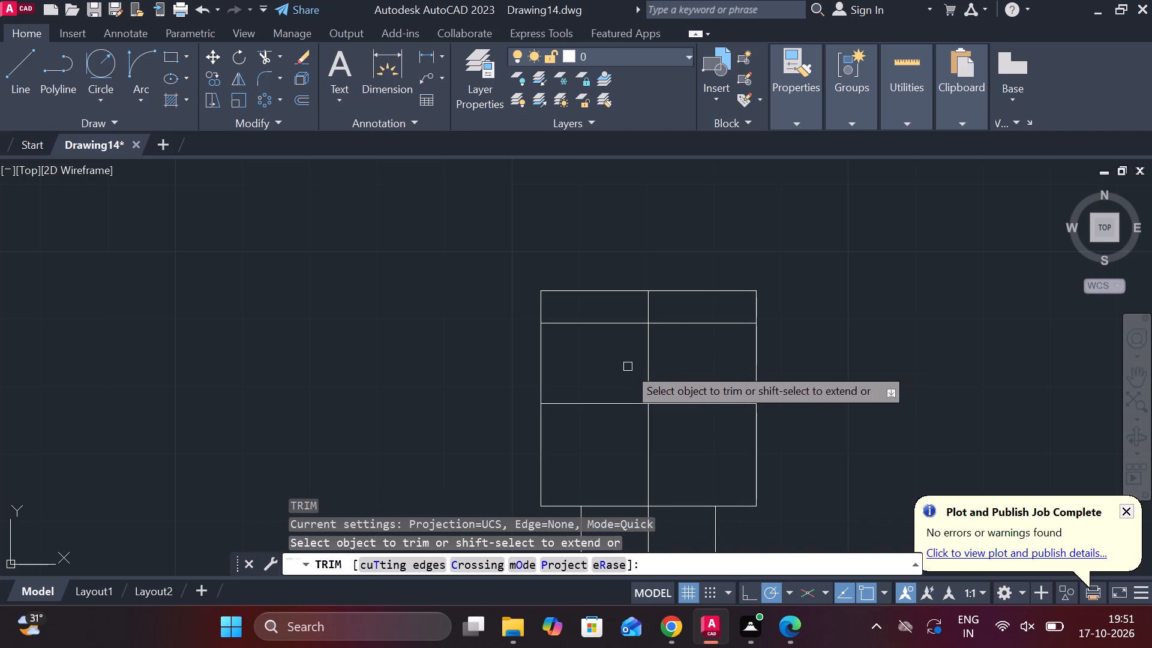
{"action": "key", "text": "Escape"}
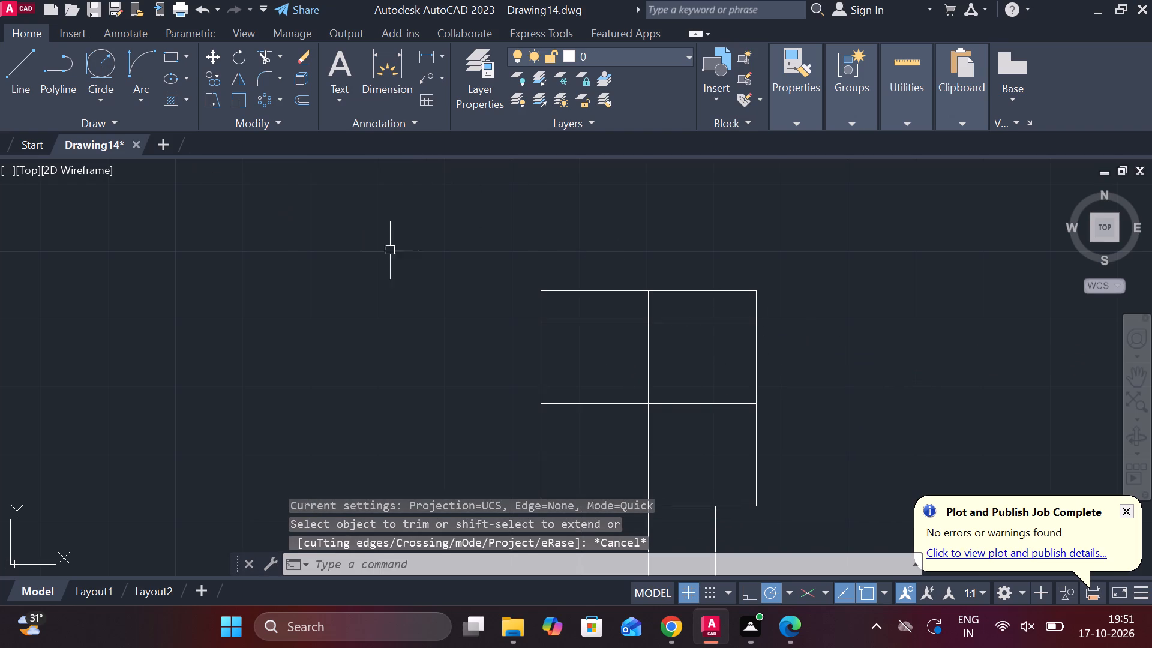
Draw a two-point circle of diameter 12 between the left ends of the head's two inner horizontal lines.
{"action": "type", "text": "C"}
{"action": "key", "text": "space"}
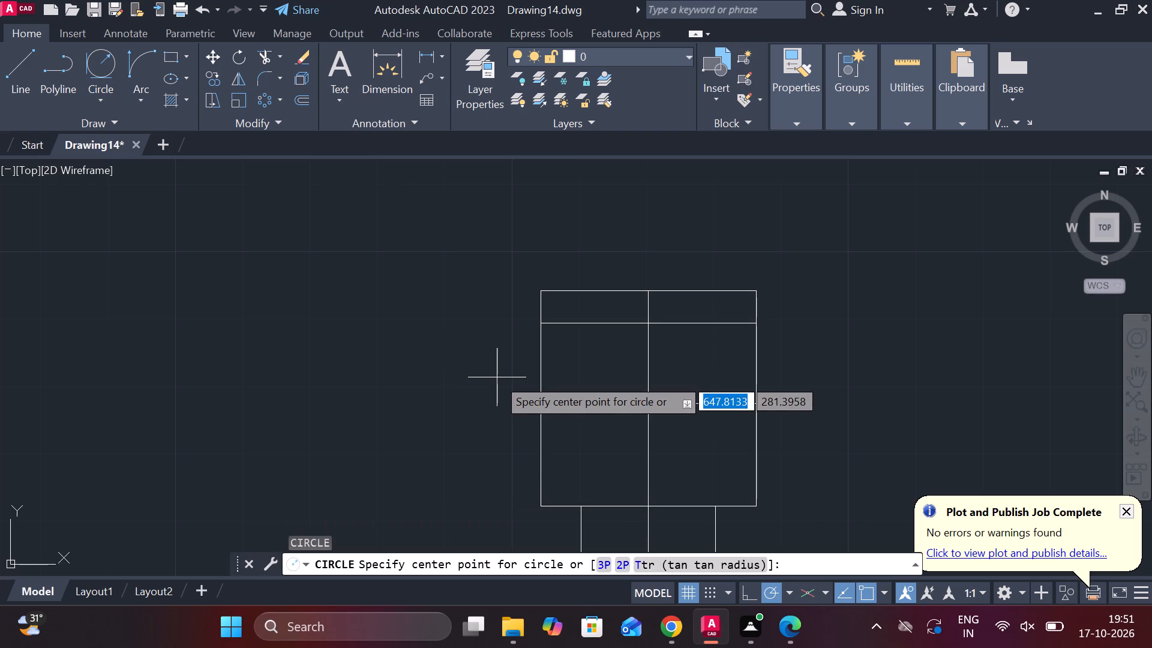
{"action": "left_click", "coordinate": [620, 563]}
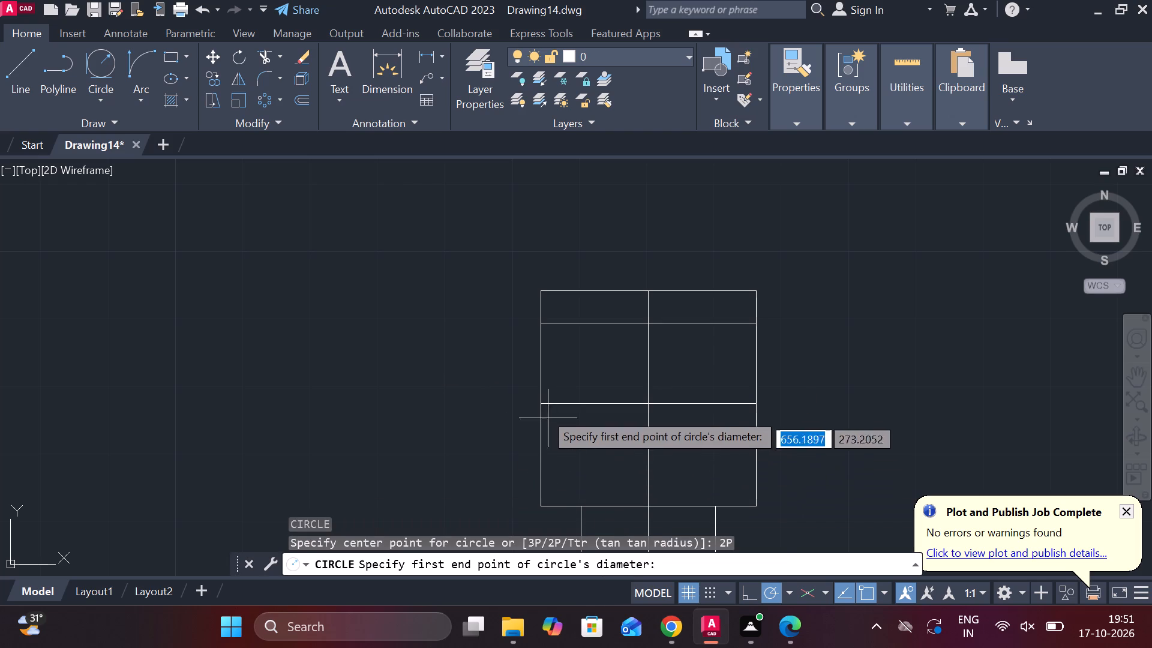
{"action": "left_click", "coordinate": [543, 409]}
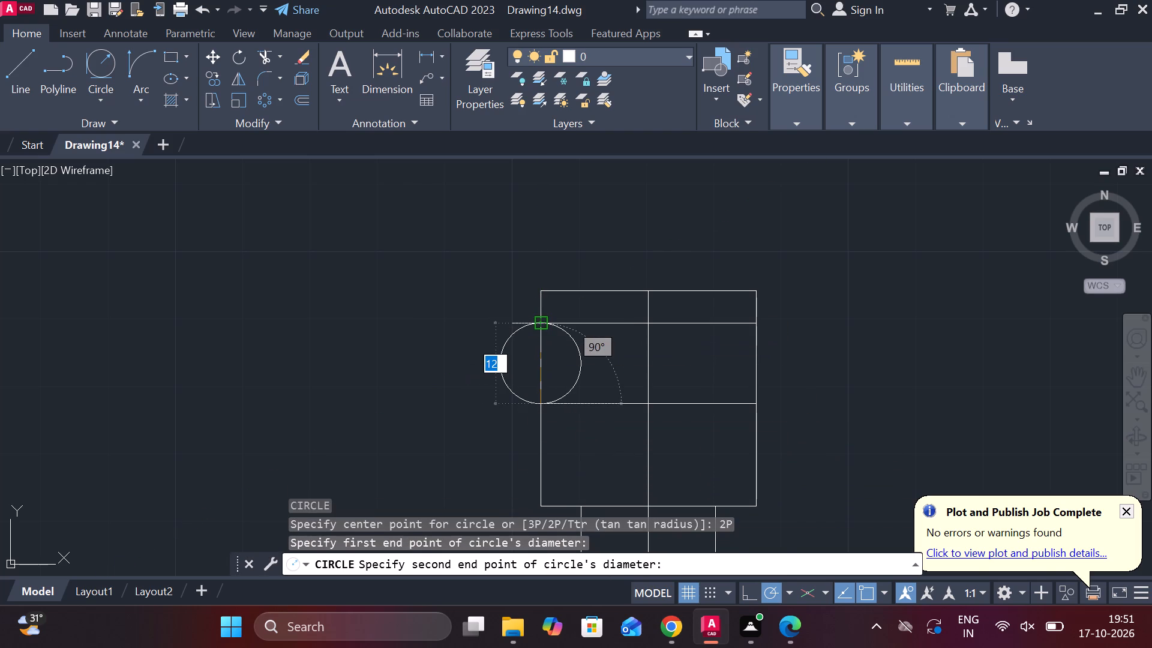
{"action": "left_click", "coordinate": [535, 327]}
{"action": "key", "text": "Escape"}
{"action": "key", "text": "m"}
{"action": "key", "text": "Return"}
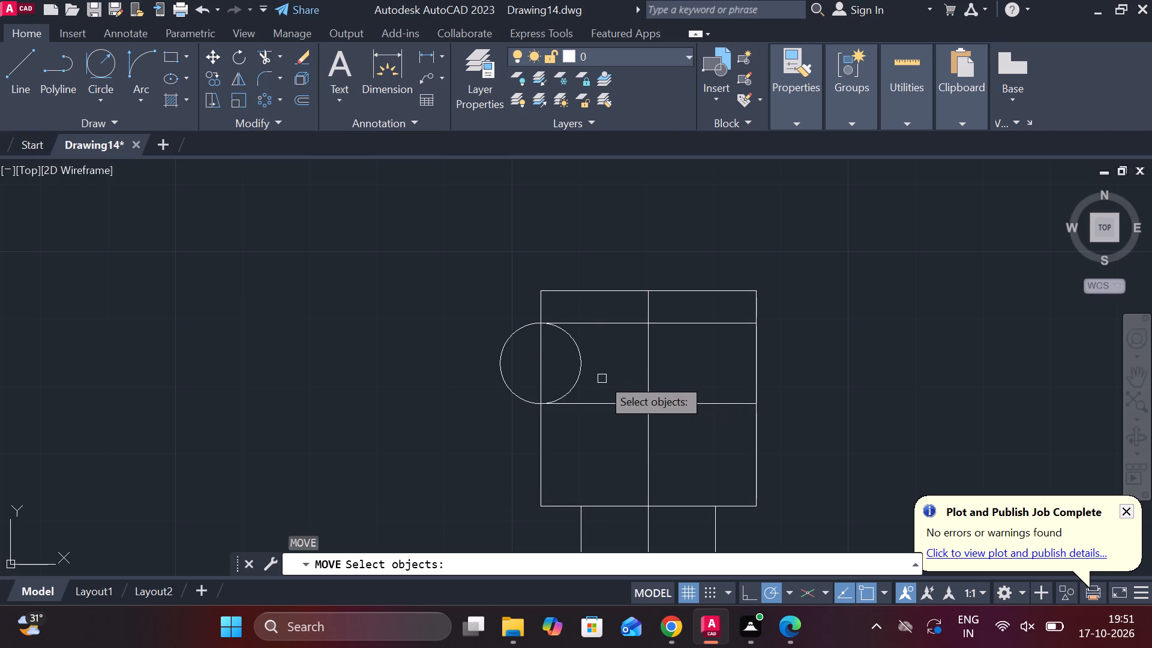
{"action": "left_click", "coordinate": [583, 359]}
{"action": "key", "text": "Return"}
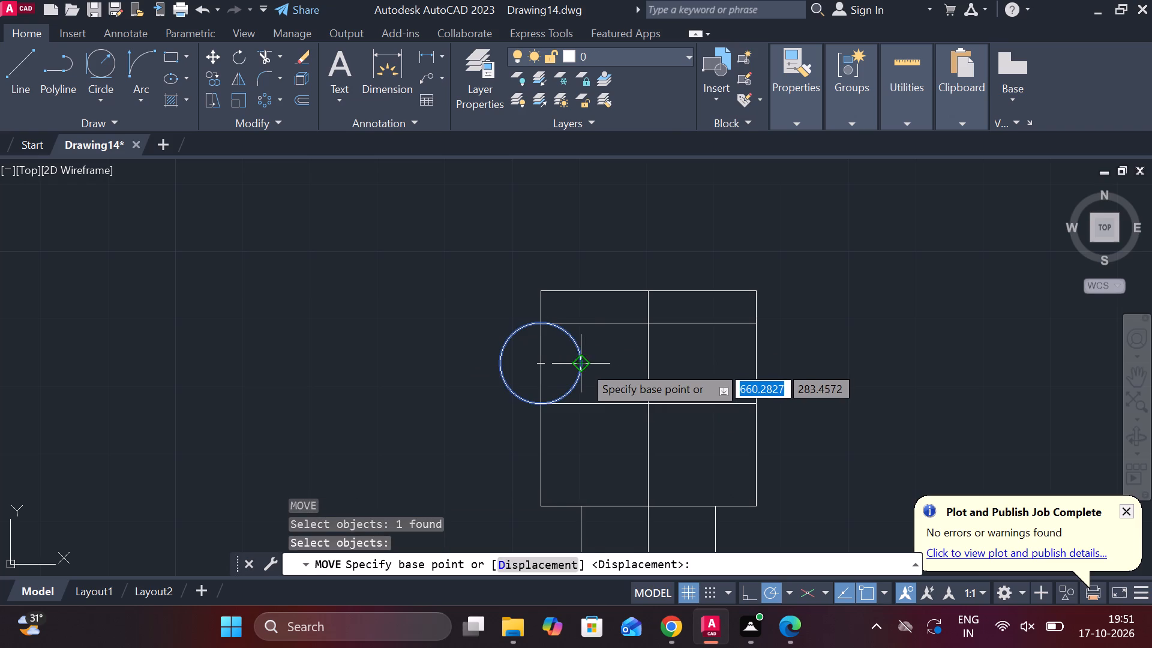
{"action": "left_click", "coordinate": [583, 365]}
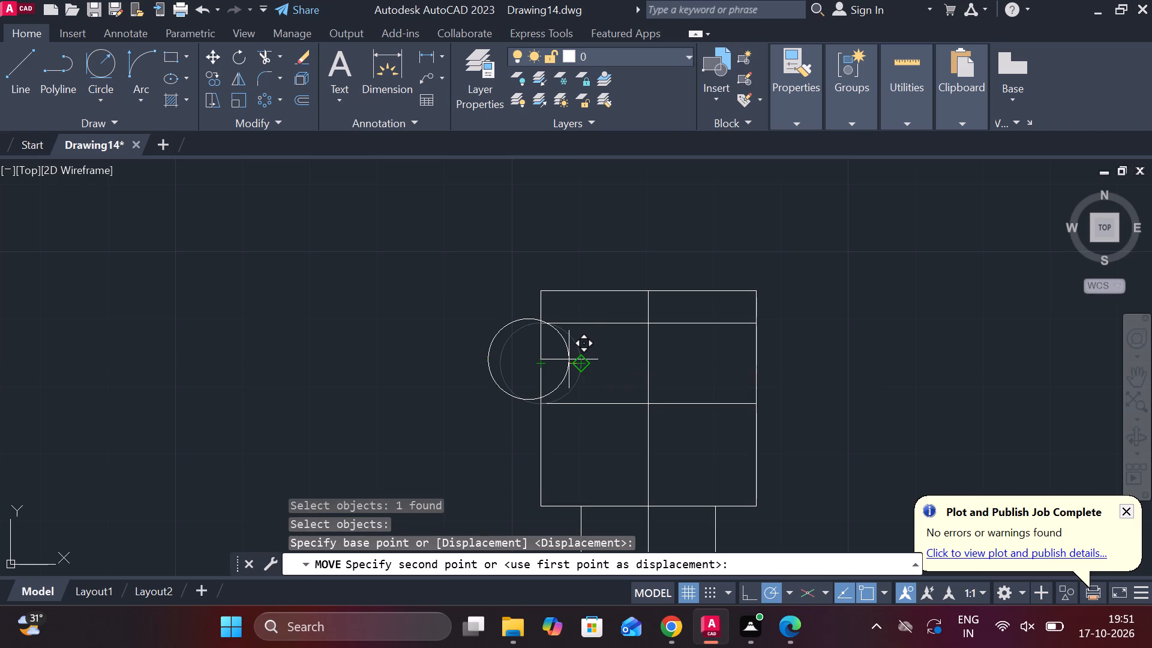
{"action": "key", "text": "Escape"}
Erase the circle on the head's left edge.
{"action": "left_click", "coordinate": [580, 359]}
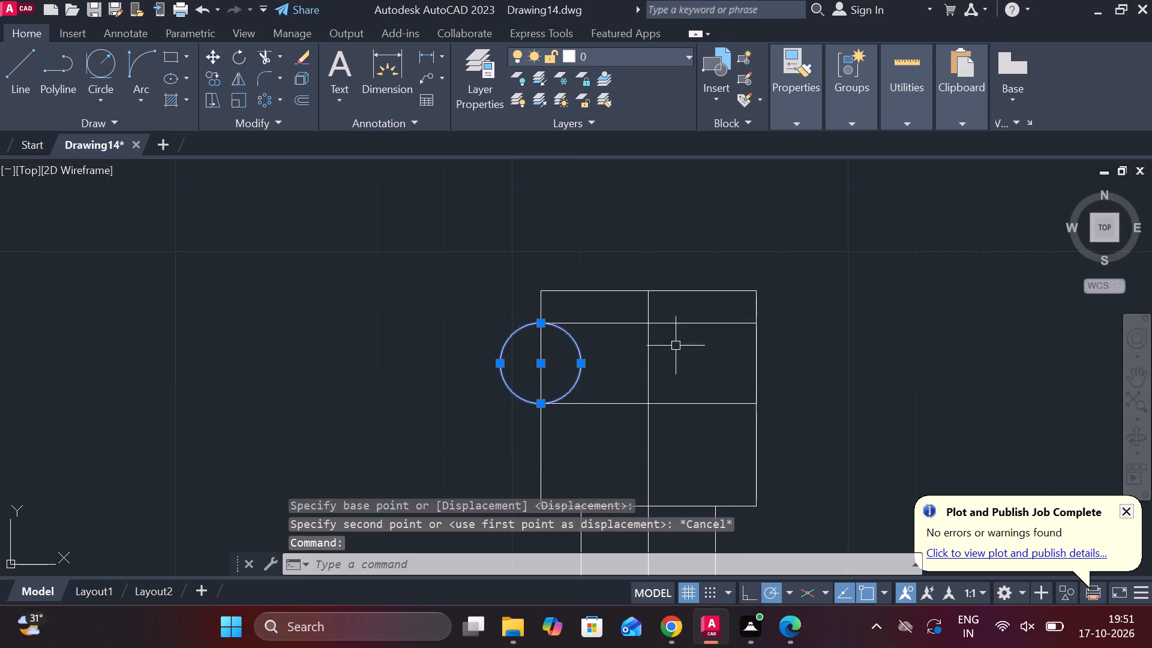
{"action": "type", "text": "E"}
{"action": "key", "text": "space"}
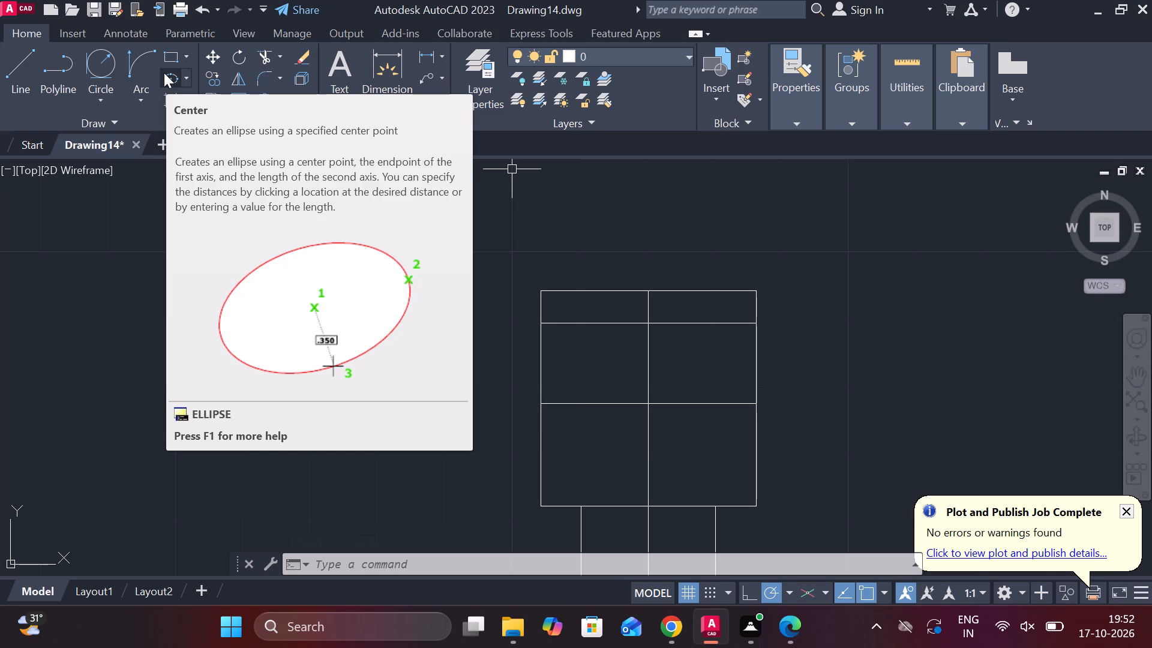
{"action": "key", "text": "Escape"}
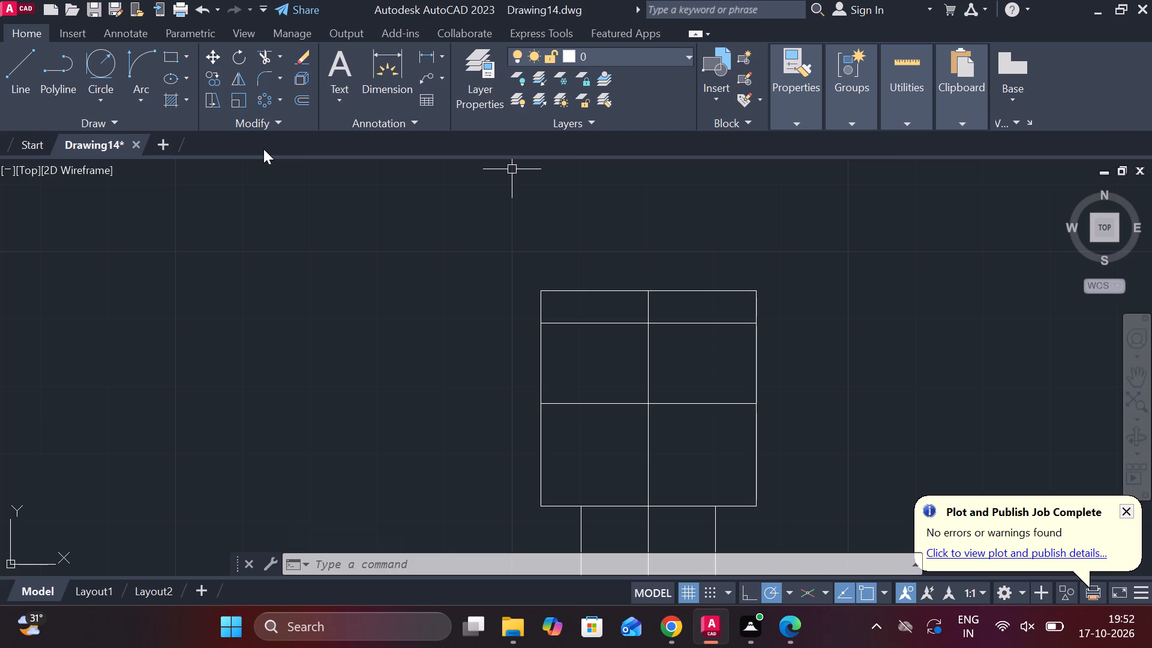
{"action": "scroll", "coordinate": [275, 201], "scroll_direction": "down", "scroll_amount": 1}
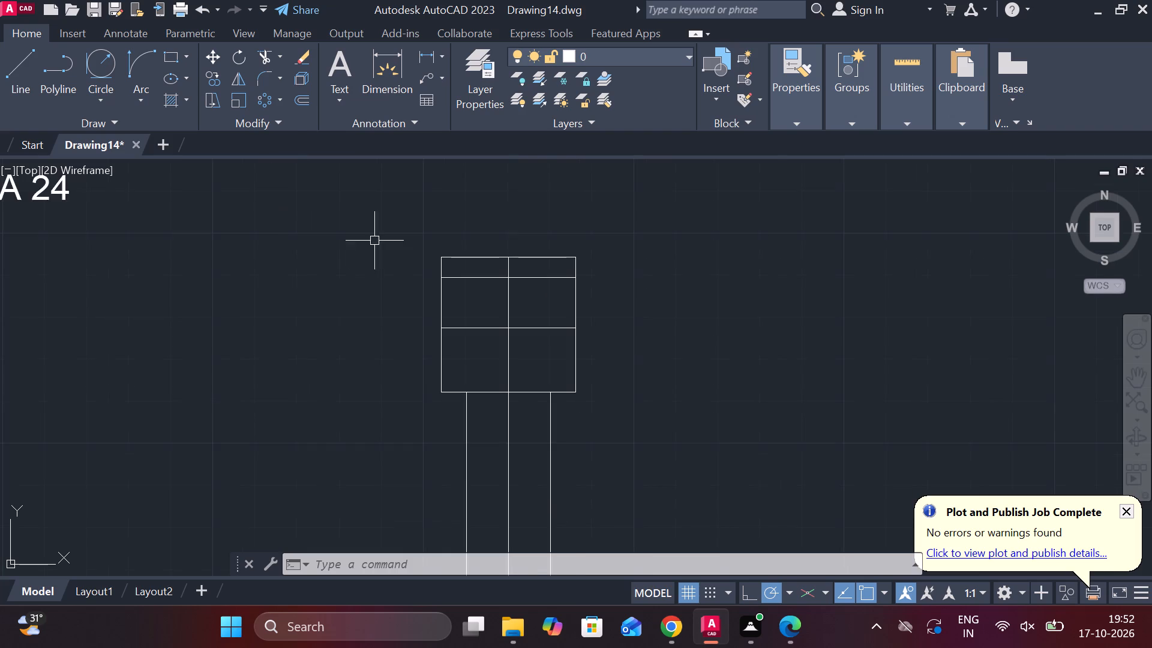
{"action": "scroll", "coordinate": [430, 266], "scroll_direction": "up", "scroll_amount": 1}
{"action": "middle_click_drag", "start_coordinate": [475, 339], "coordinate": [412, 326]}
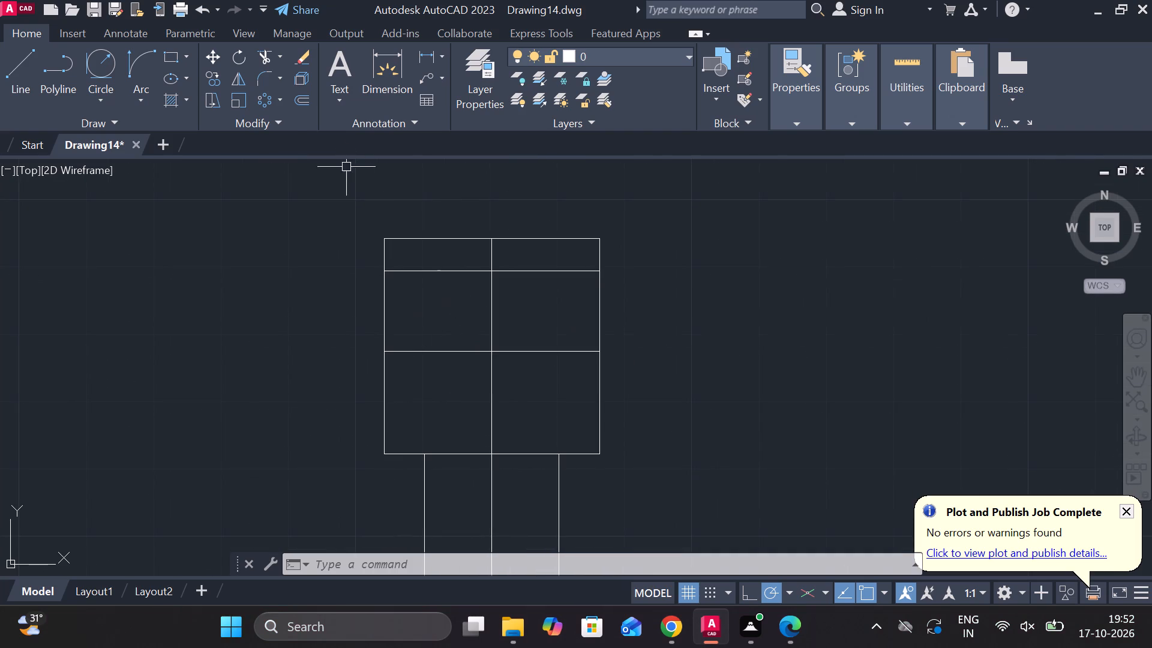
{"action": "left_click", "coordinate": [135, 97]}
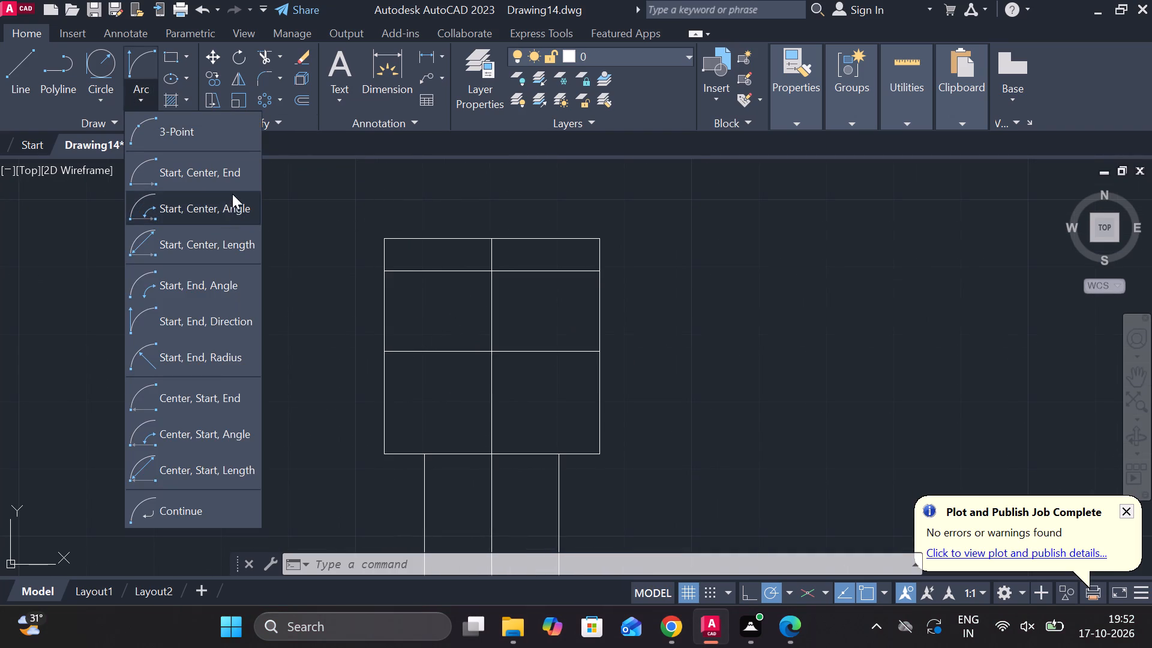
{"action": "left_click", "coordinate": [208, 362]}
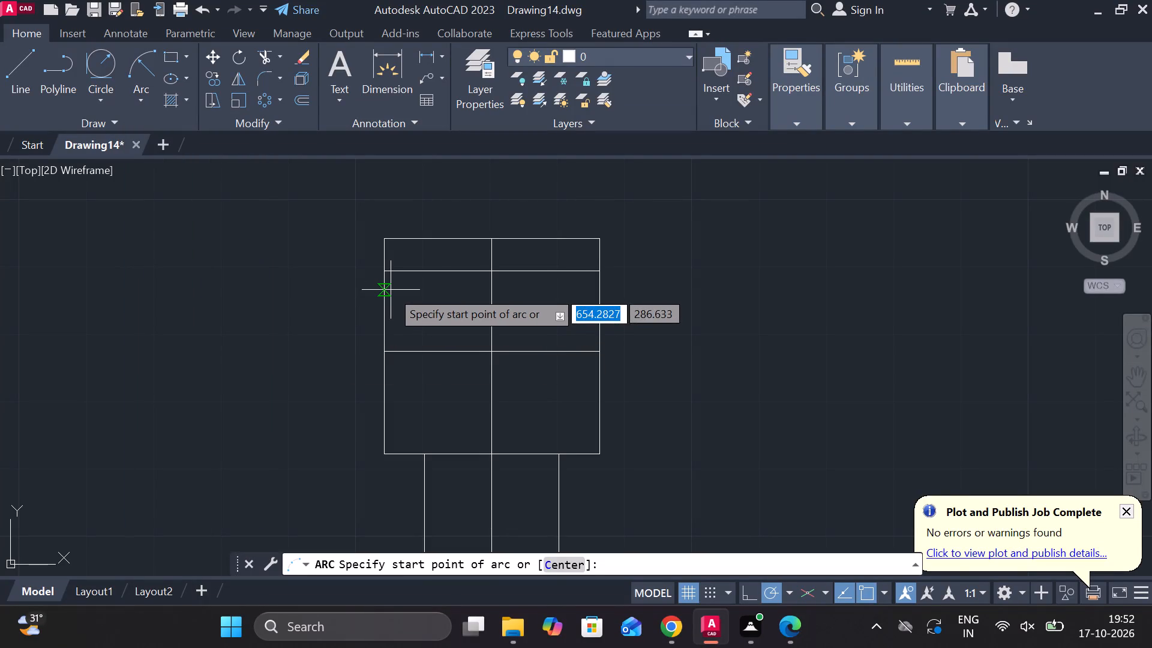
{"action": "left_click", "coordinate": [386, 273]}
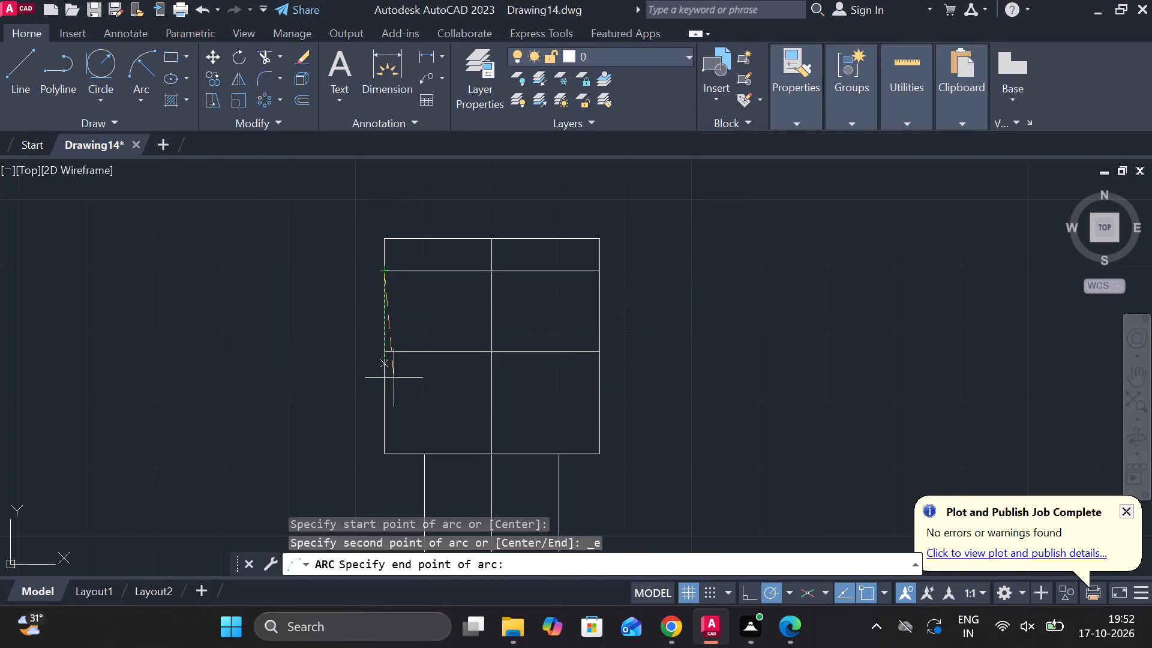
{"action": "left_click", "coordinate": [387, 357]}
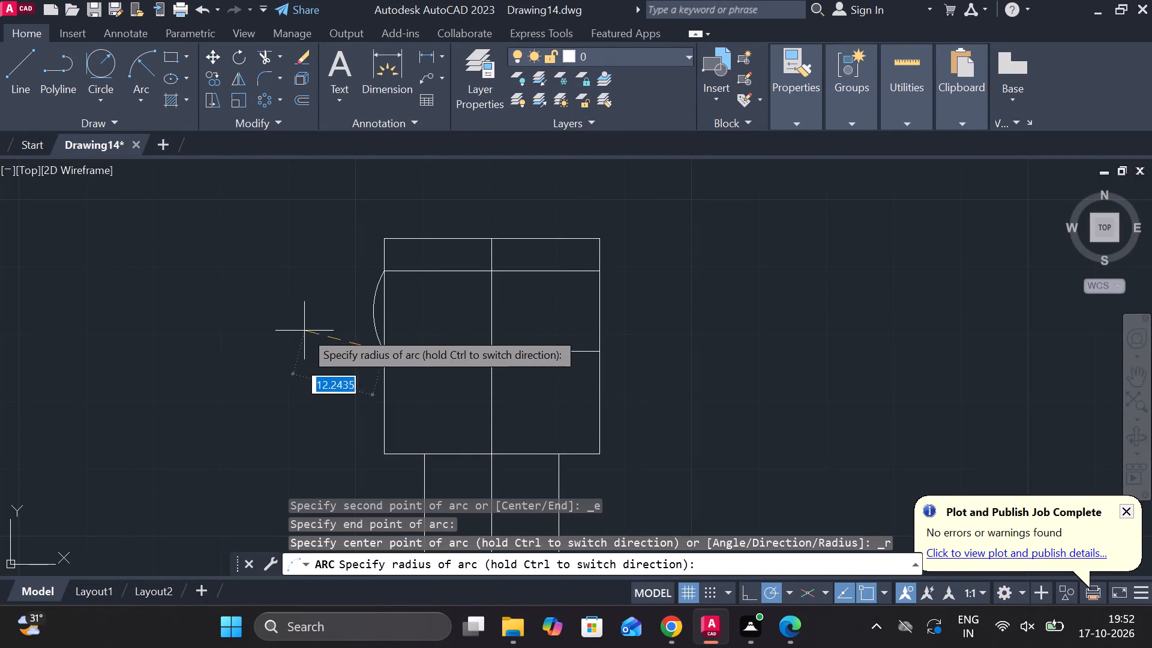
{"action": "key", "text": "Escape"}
Draw a three-point arc from the lower inner line's left end through the upper one's left end to a point outside the head.
{"action": "key", "text": "space"}
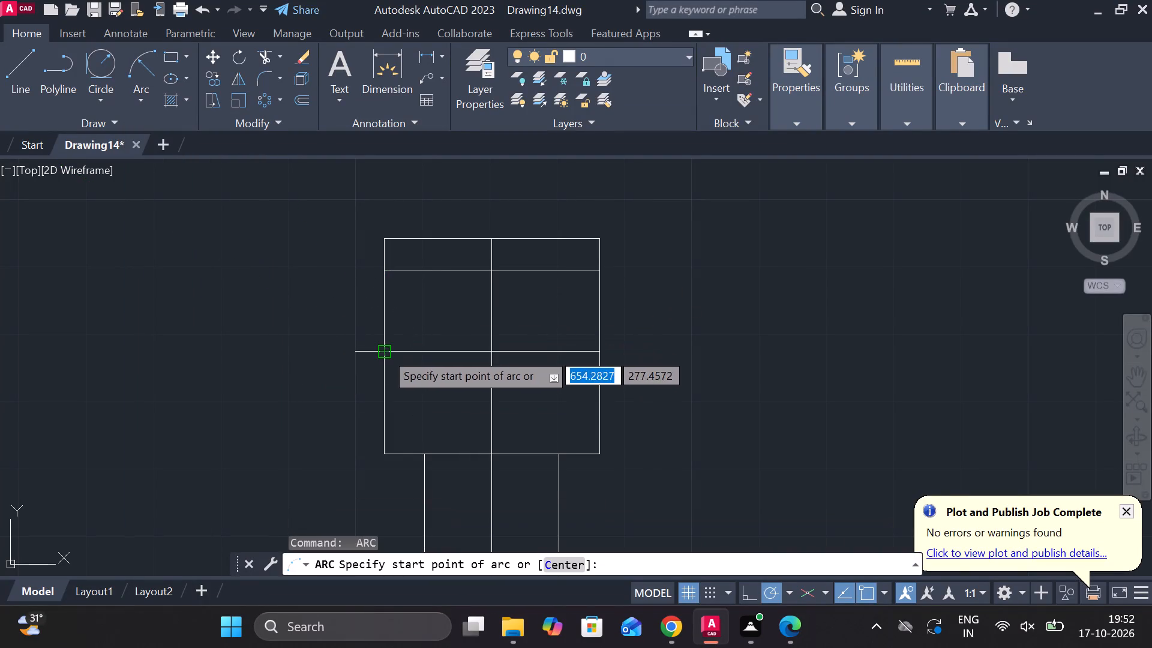
{"action": "left_click", "coordinate": [385, 352]}
{"action": "left_click", "coordinate": [380, 274]}
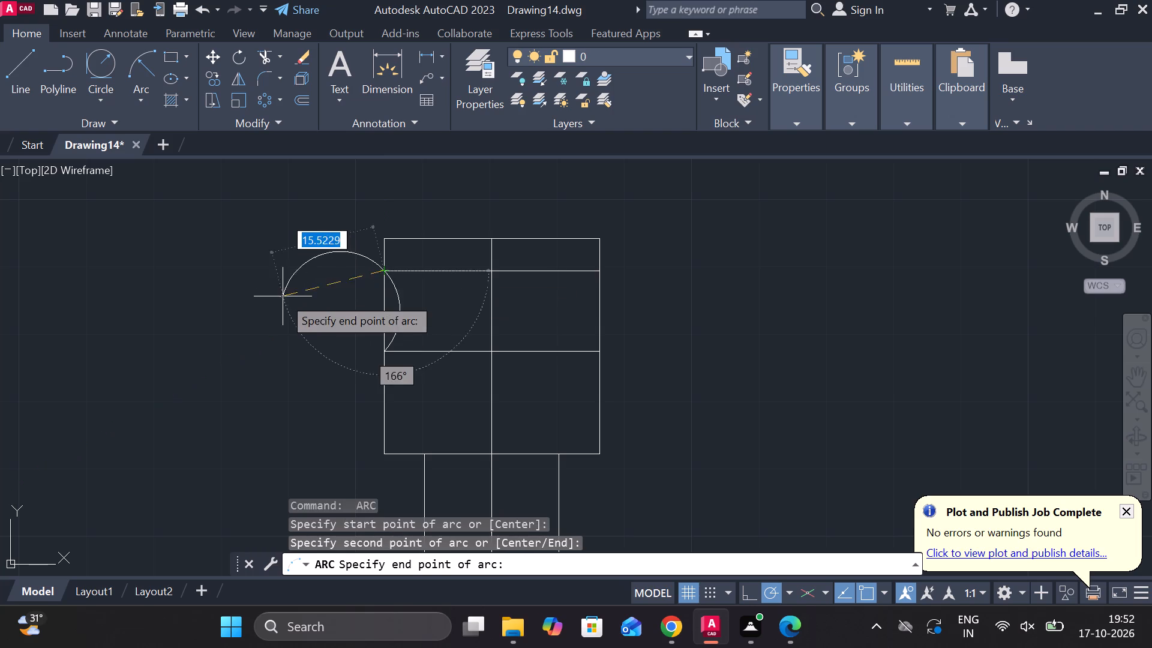
{"action": "left_click", "coordinate": [260, 261]}
Trim the arc's excess outside the head and the left edge segment between the two inner horizontal lines.
{"action": "key", "text": "grave"}
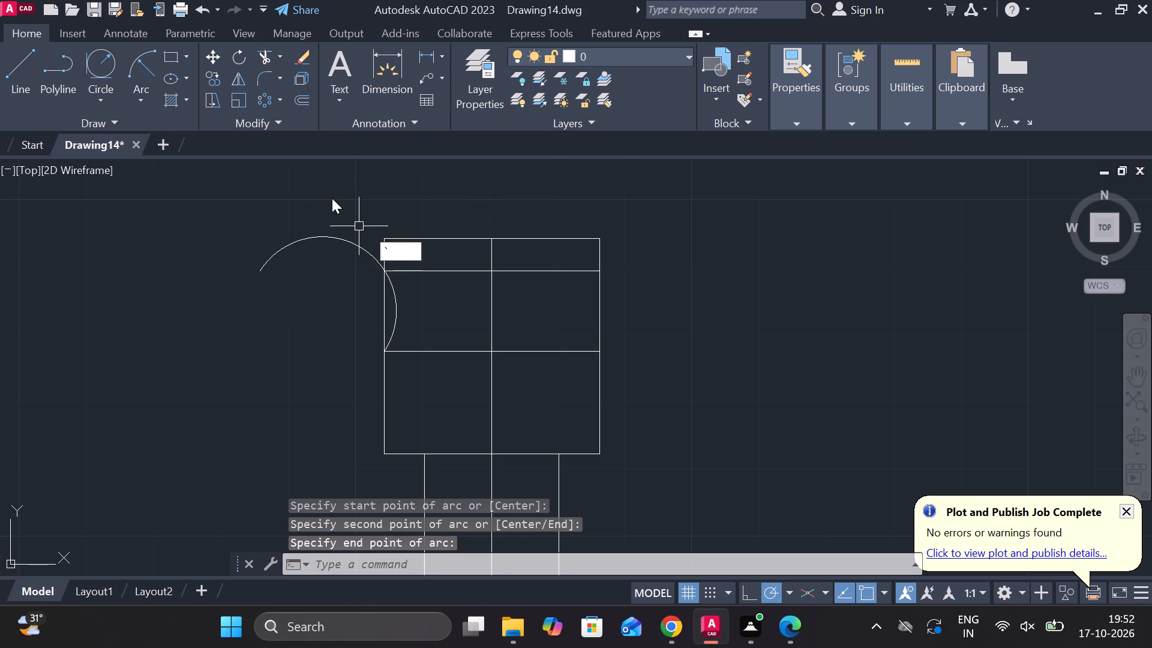
{"action": "type", "text": "TR"}
{"action": "key", "text": "space"}
{"action": "left_click", "coordinate": [331, 240]}
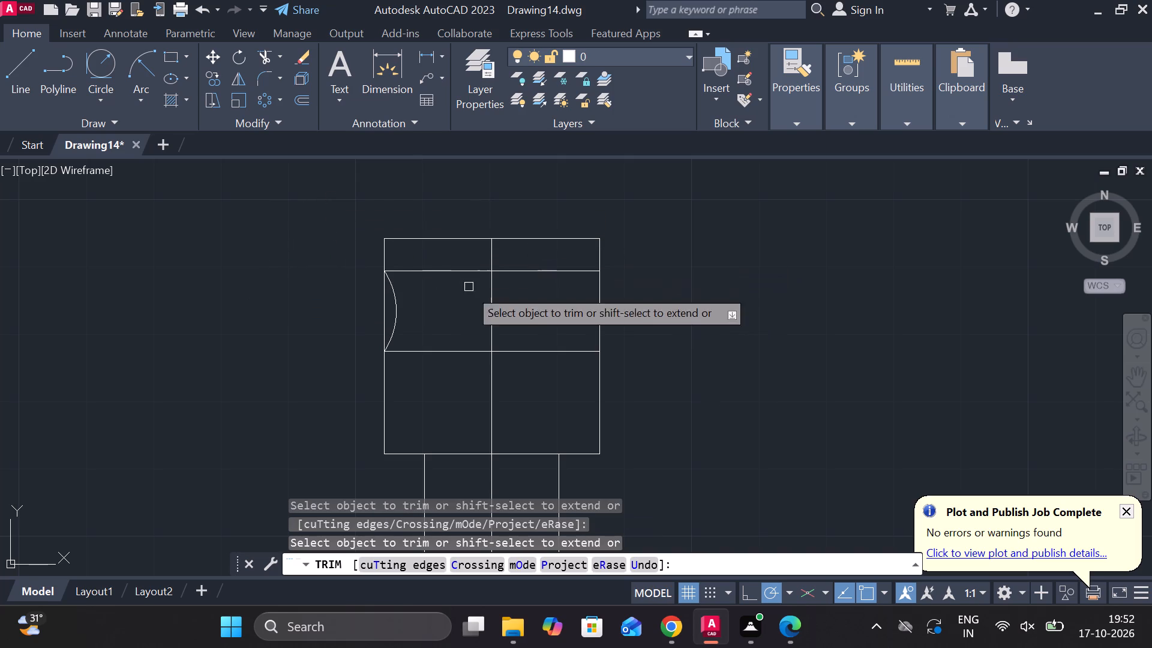
{"action": "left_click", "coordinate": [382, 319]}
{"action": "key", "text": "grave"}
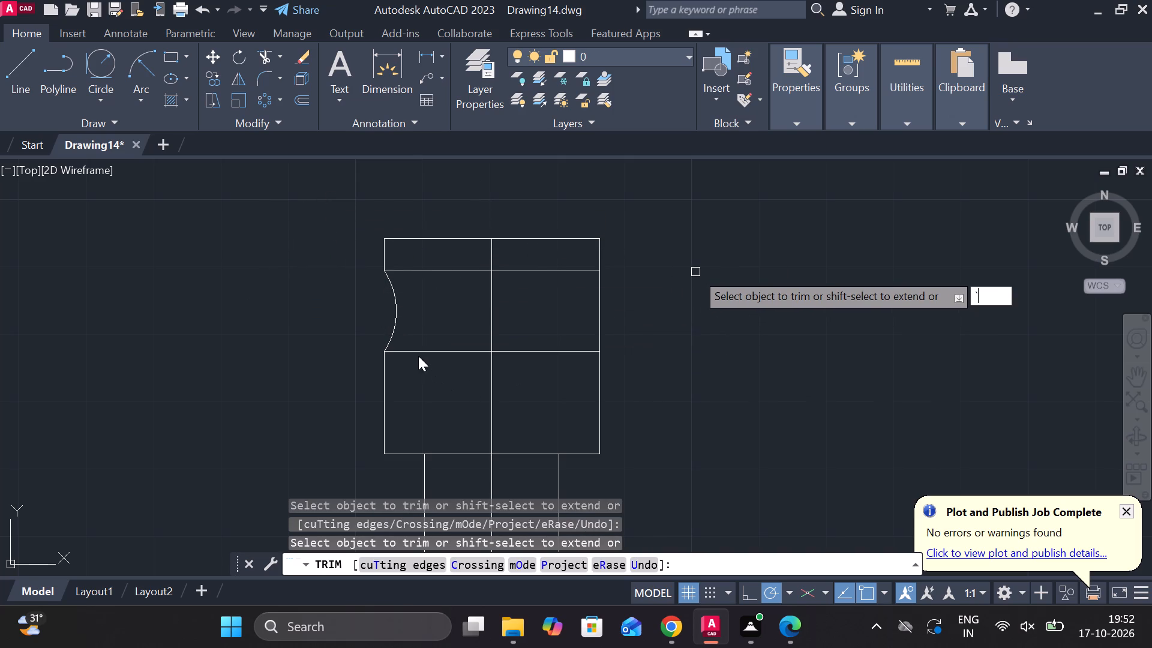
{"action": "key", "text": "Escape"}
Mirror the left concave arc about the head's vertical centre line, keeping the original.
{"action": "left_click", "coordinate": [392, 317]}
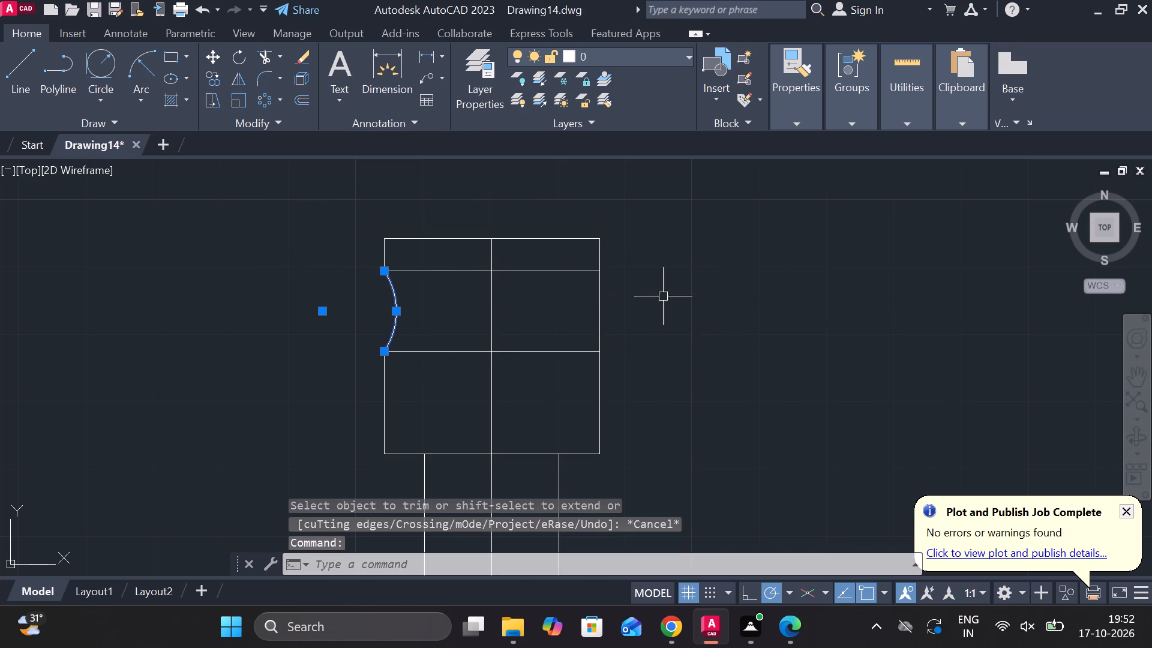
{"action": "type", "text": "MI"}
{"action": "key", "text": "Return"}
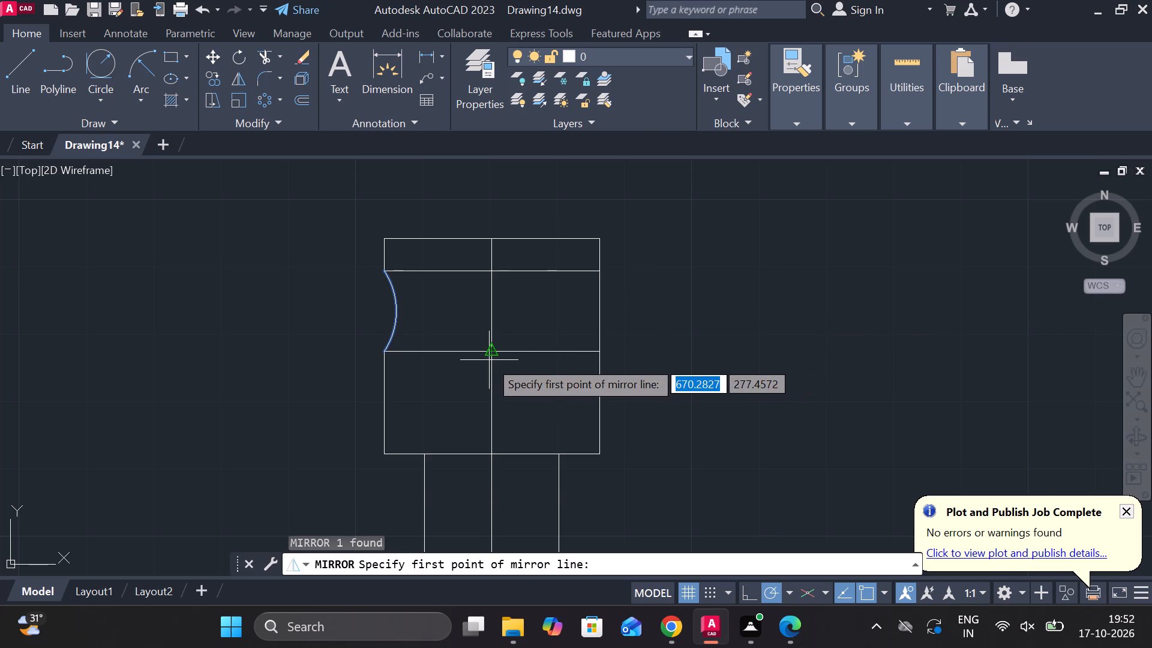
{"action": "left_click", "coordinate": [489, 360]}
{"action": "left_click", "coordinate": [493, 272]}
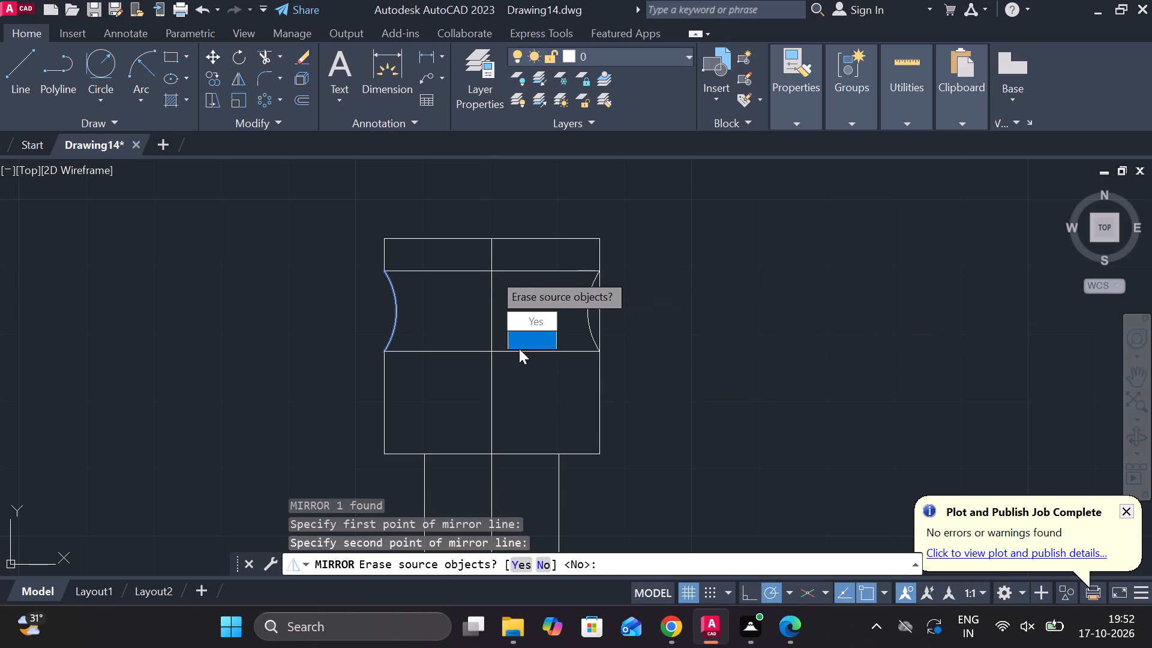
{"action": "left_click_drag", "start_coordinate": [519, 346], "coordinate": [493, 272]}
{"action": "key", "text": "Escape"}
Trim the head's right edge segment between the ends of the mirrored arc.
{"action": "type", "text": "TR"}
{"action": "key", "text": "space"}
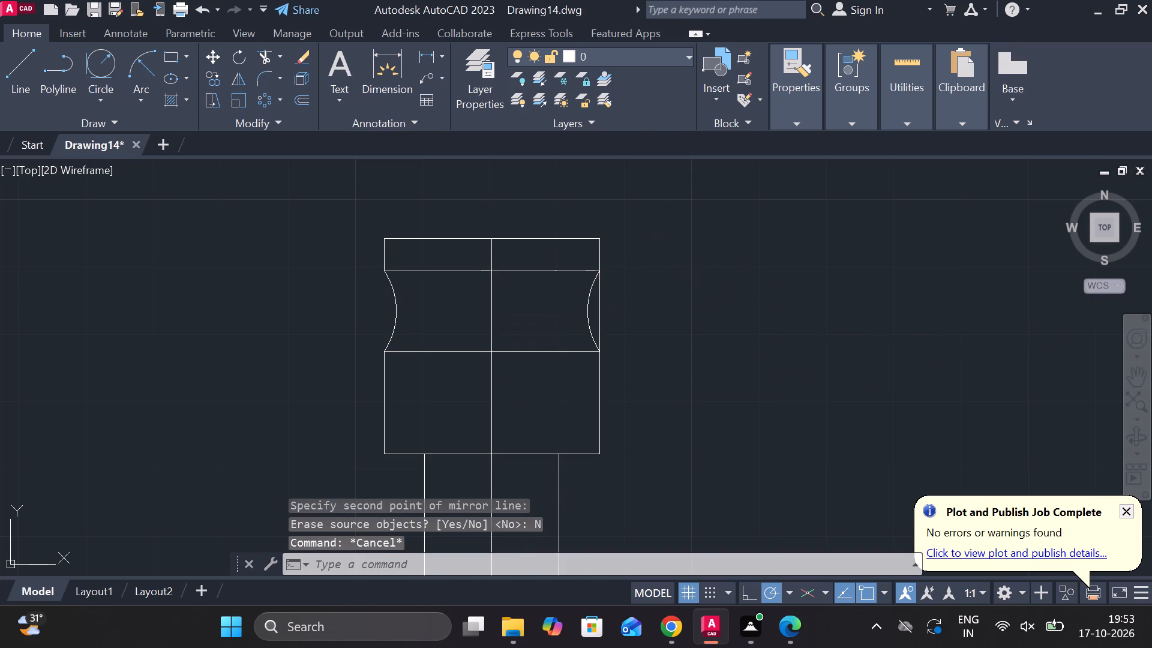
{"action": "left_click", "coordinate": [601, 312]}
{"action": "scroll", "coordinate": [694, 298], "scroll_direction": "down", "scroll_amount": 1}
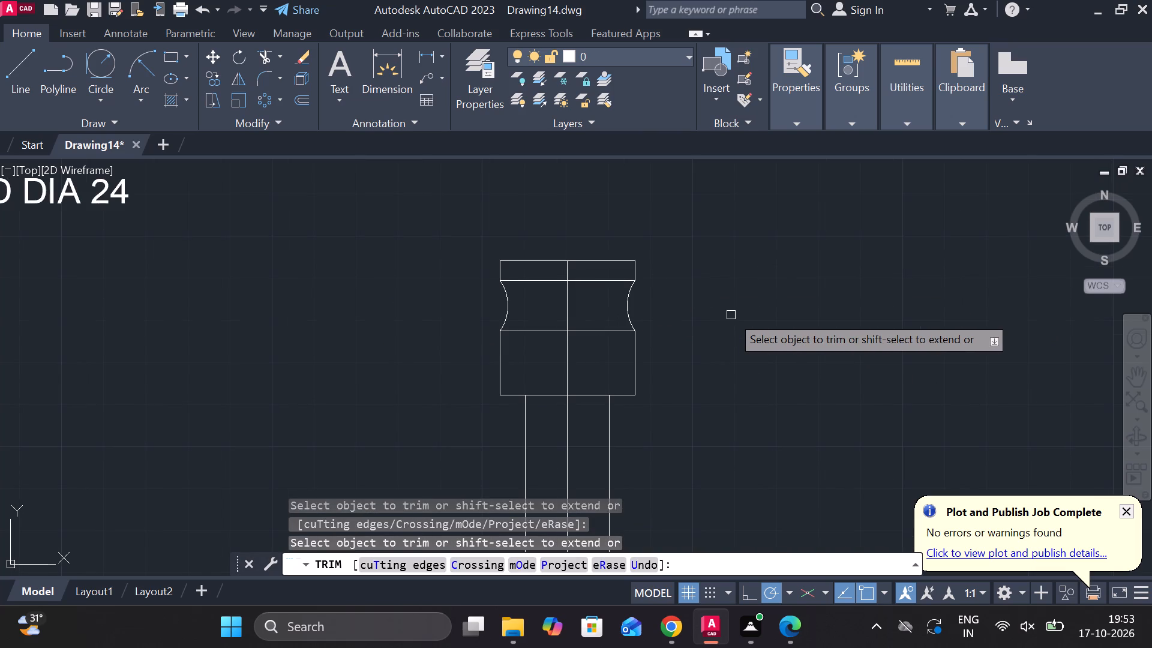
{"action": "key", "text": "Escape"}
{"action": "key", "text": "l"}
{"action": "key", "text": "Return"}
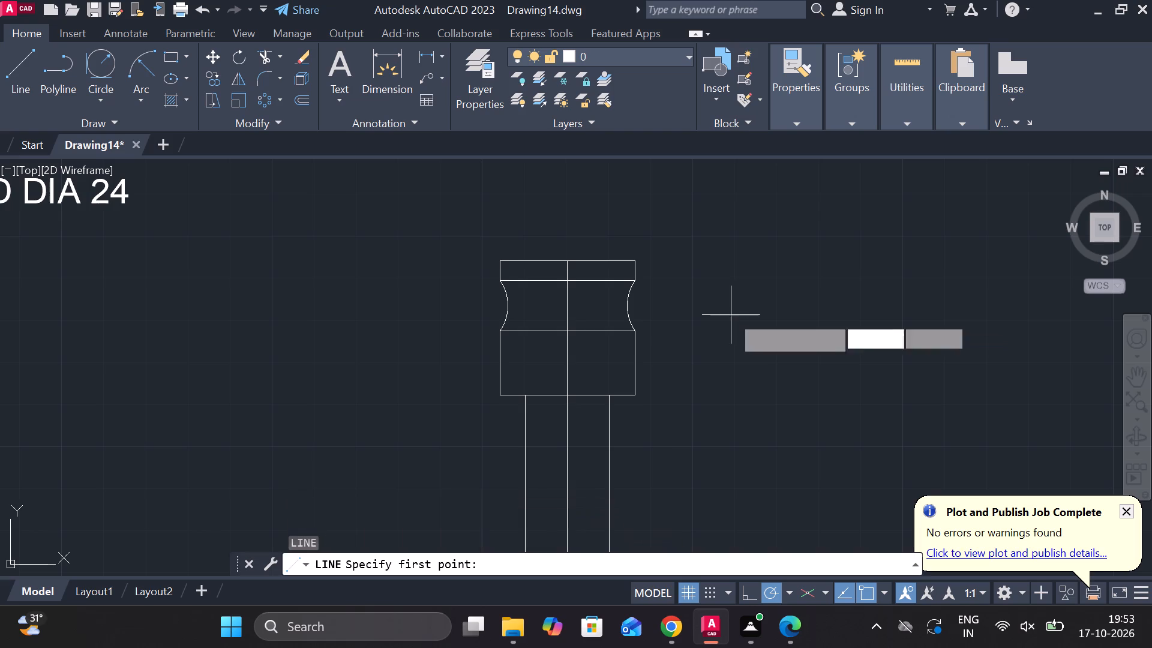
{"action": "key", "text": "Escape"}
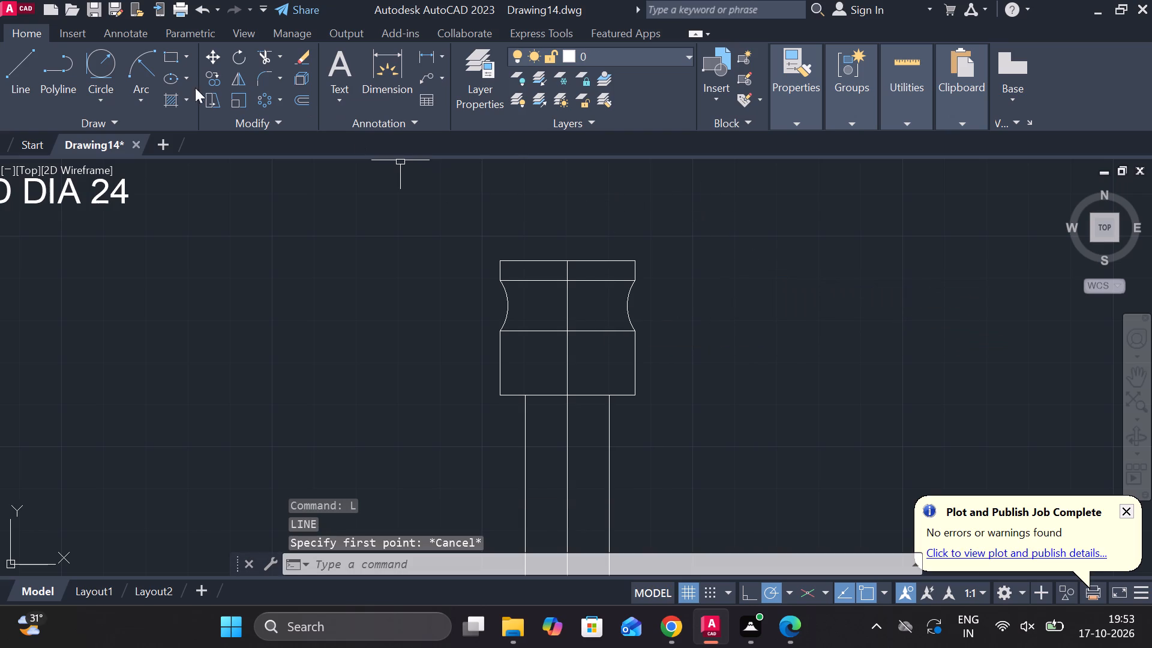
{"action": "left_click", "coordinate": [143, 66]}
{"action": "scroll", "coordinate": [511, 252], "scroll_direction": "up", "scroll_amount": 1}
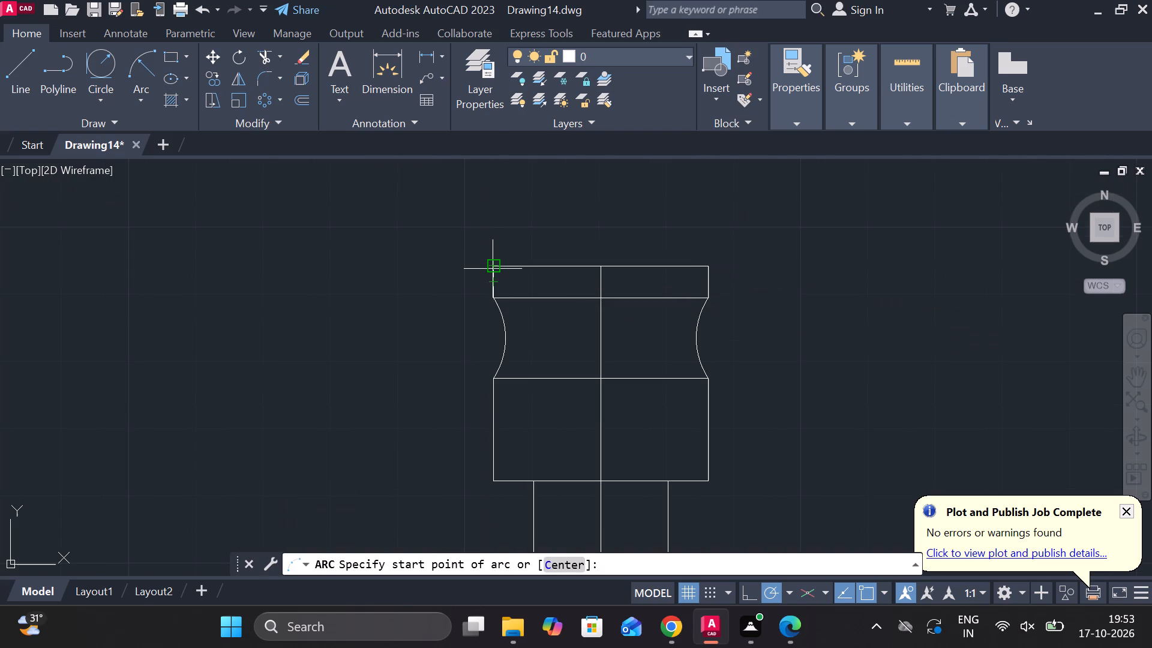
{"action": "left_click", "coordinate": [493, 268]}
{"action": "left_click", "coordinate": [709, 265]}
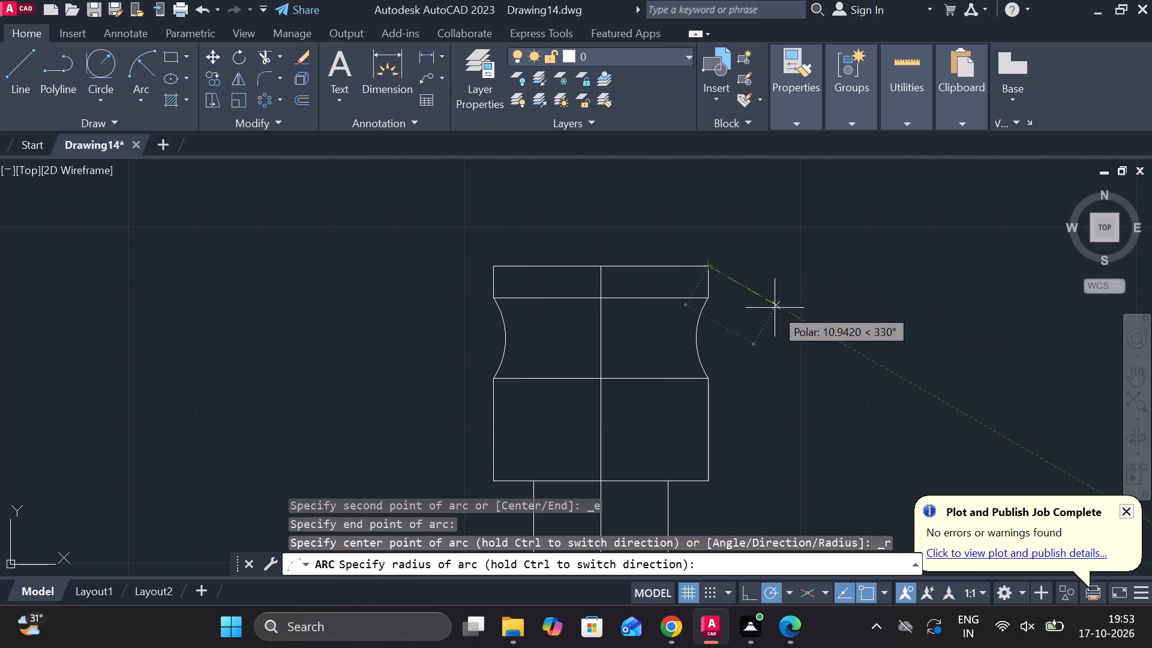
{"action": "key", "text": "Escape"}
Draw a three-point arc from the head's top right corner through its top left corner to a point outside the head.
{"action": "key", "text": "space"}
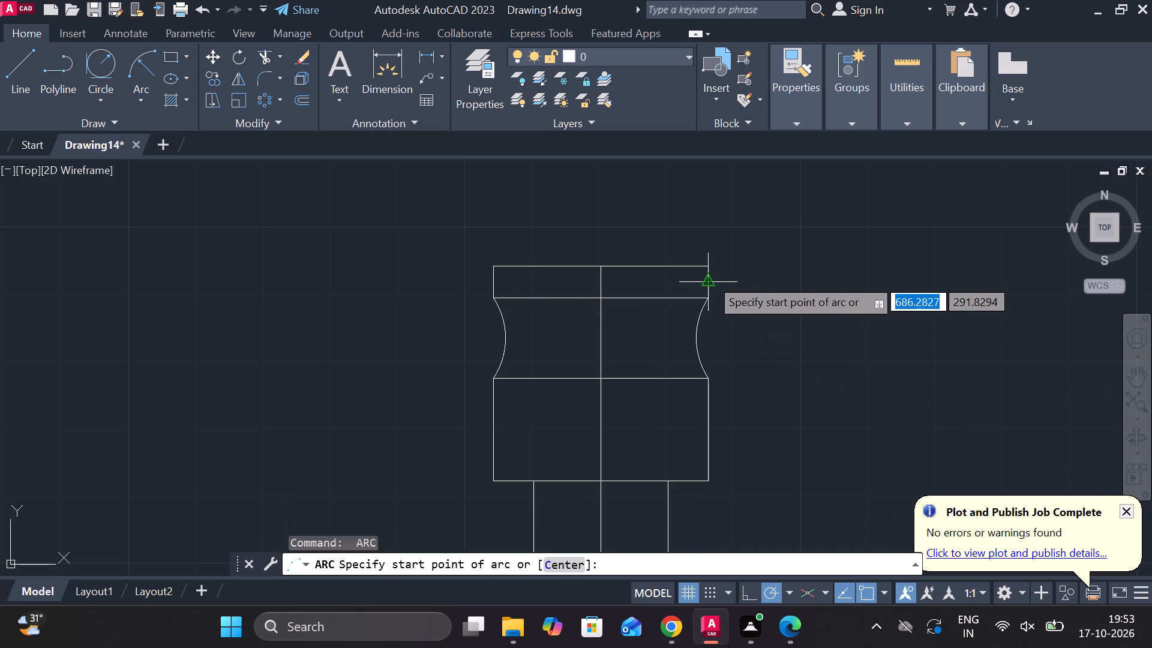
{"action": "left_click", "coordinate": [710, 264]}
{"action": "left_click", "coordinate": [489, 267]}
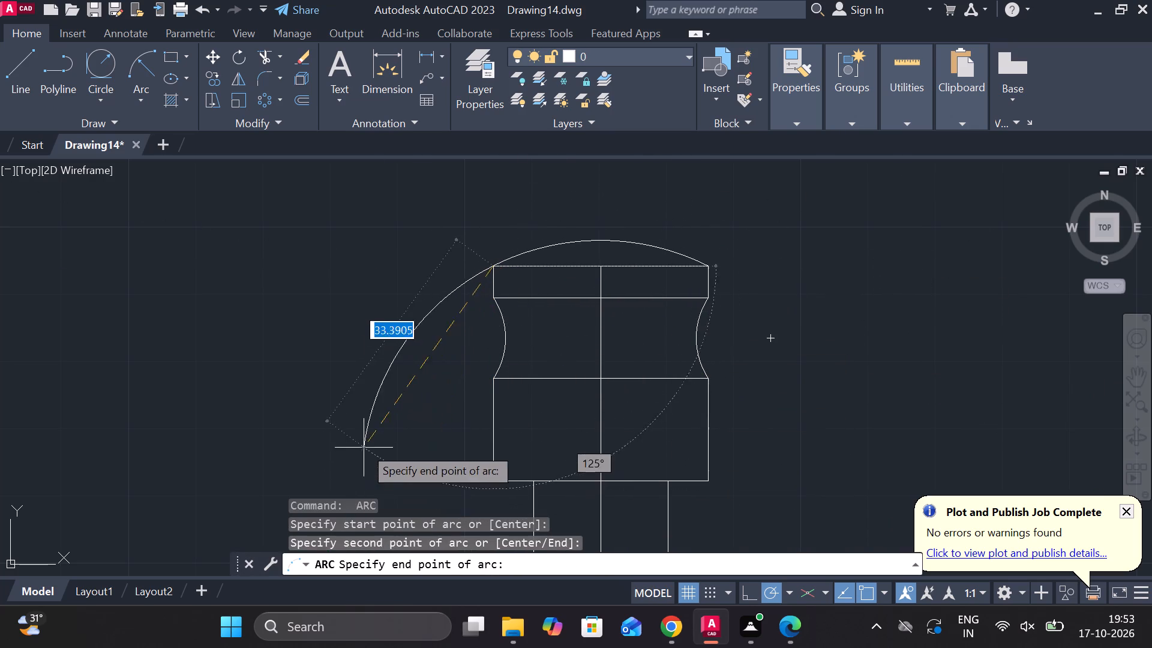
{"action": "left_click", "coordinate": [316, 419]}
{"action": "key", "text": "Escape"}
Trim the arc's excess outside the head and both halves of the straight top edge beneath the dome.
{"action": "type", "text": "TR"}
{"action": "key", "text": "space"}
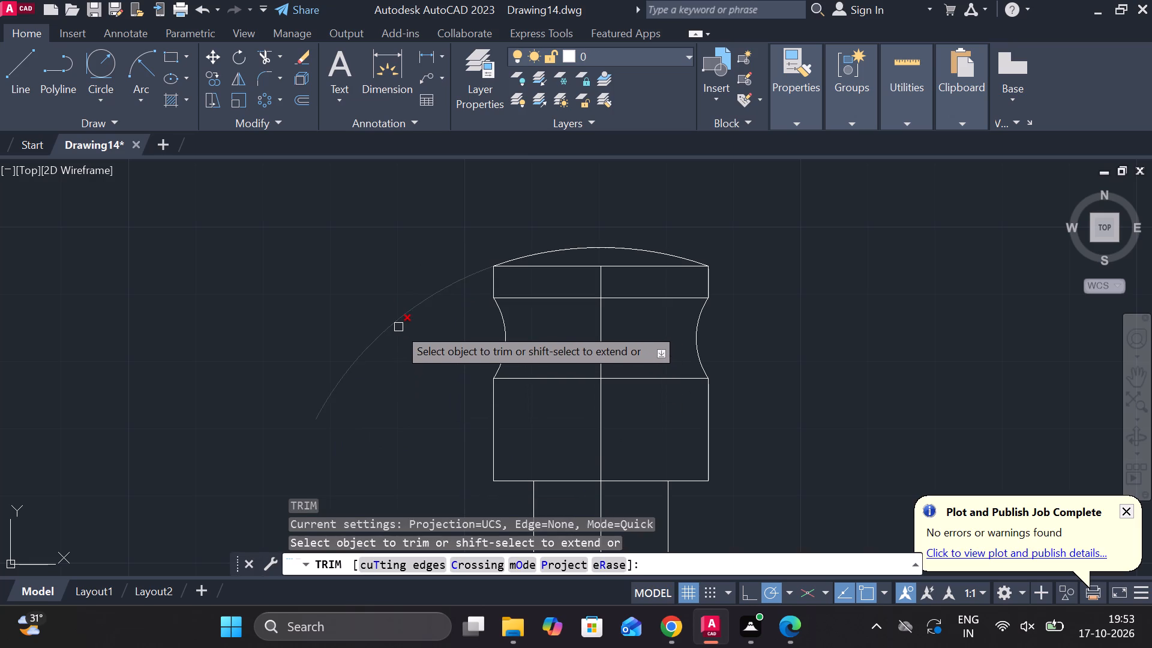
{"action": "left_click", "coordinate": [397, 325]}
{"action": "left_click", "coordinate": [540, 268]}
{"action": "left_click", "coordinate": [642, 267]}
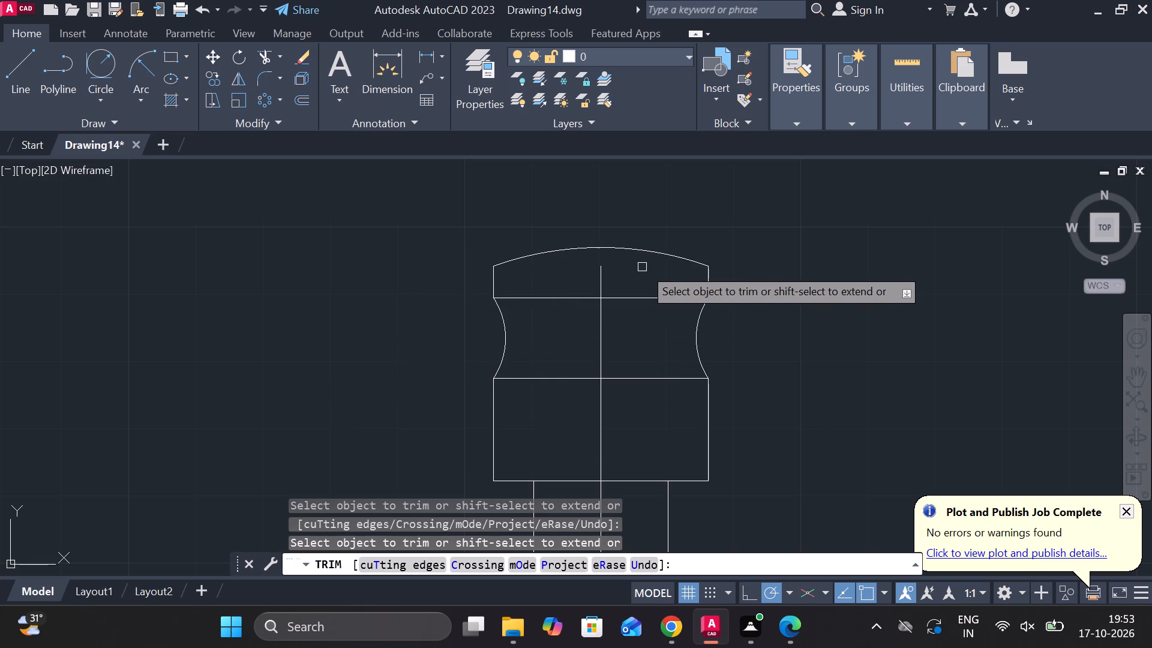
{"action": "scroll", "coordinate": [794, 301], "scroll_direction": "down", "scroll_amount": 2}
{"action": "middle_click_drag", "start_coordinate": [805, 343], "coordinate": [761, 313]}
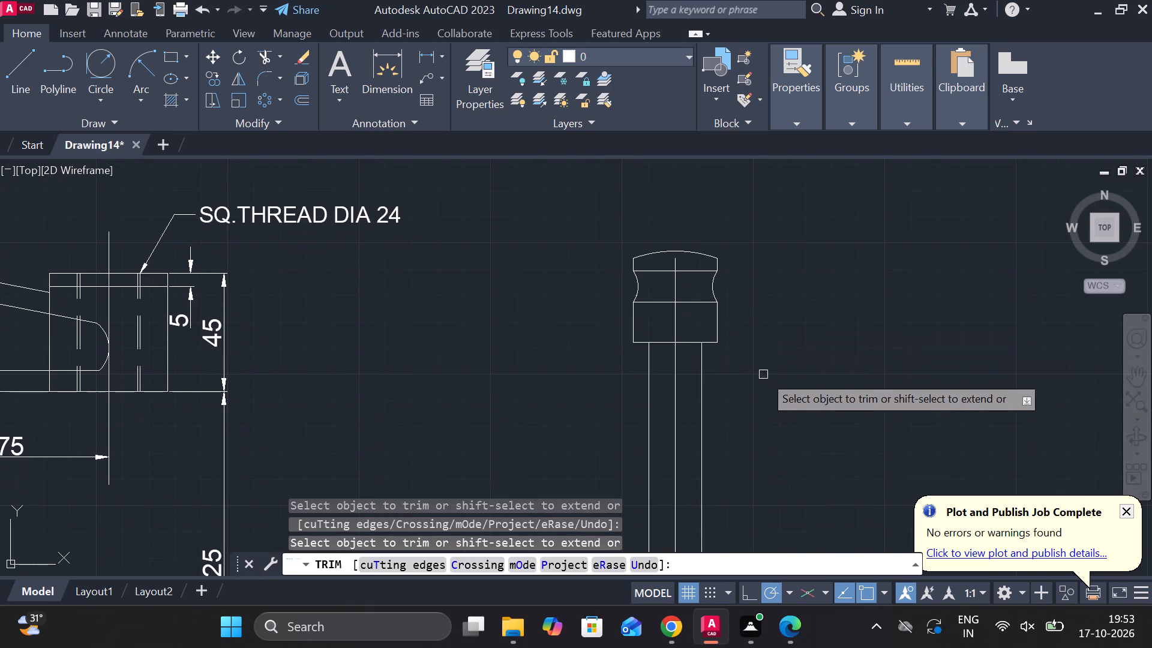
{"action": "middle_click_drag", "start_coordinate": [751, 376], "coordinate": [691, 287]}
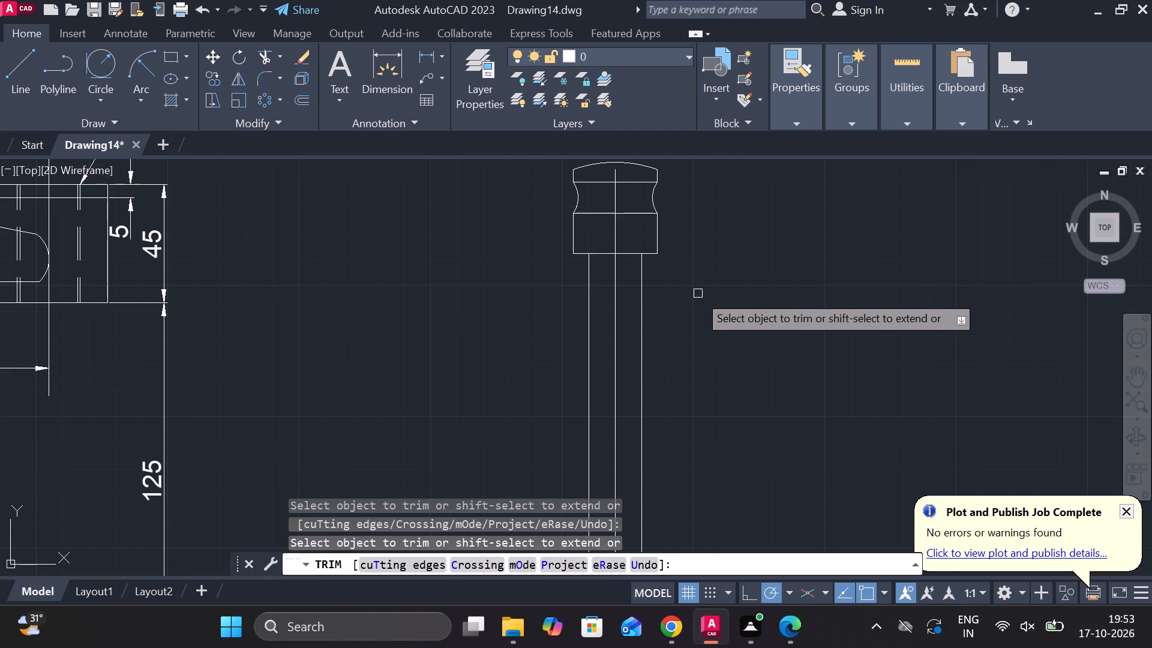
{"action": "scroll", "coordinate": [692, 295], "scroll_direction": "up", "scroll_amount": 2}
{"action": "key", "text": "Escape"}
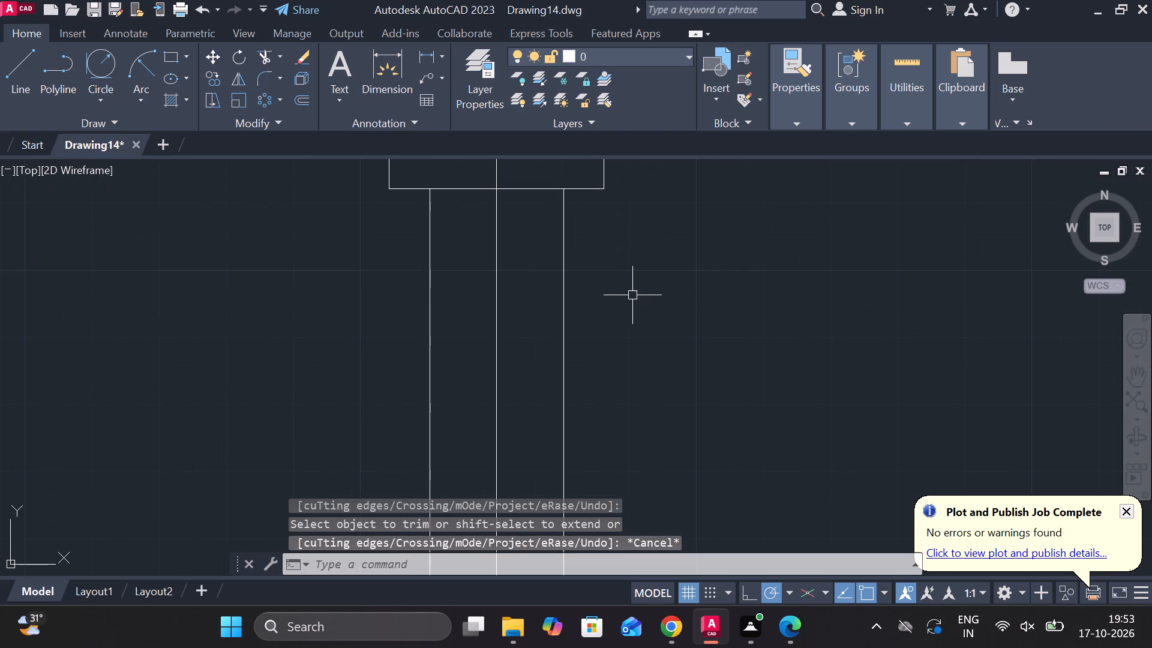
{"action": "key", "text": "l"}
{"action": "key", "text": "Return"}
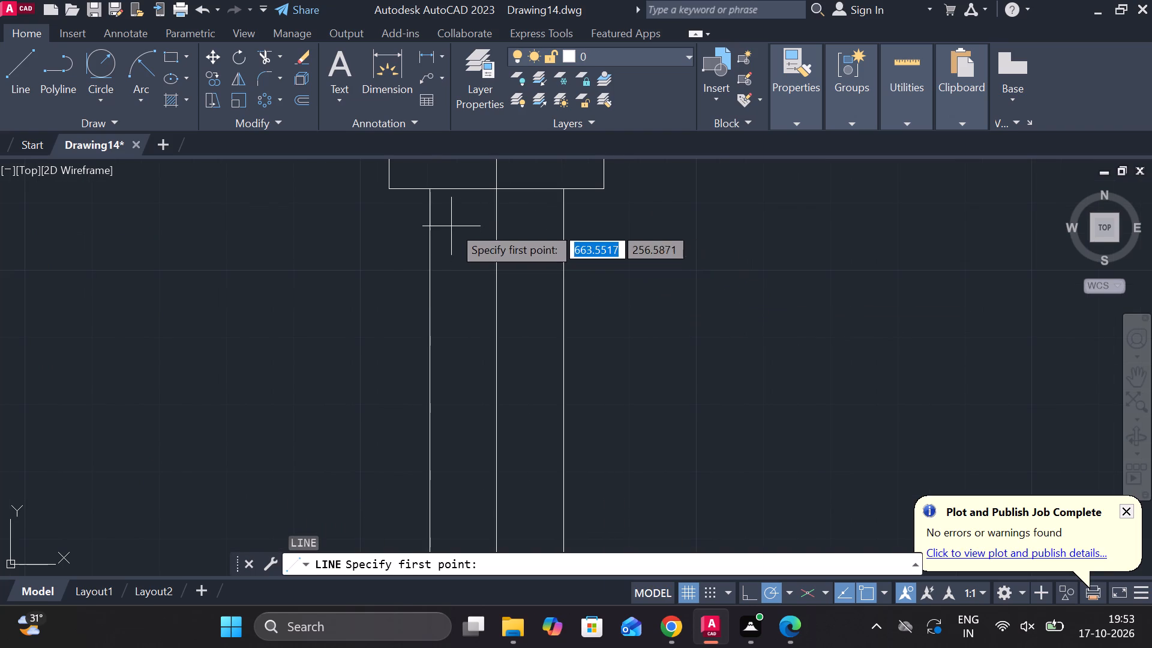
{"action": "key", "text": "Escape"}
Offset the head's bottom edge 3 units downward across the shank.
{"action": "left_click", "coordinate": [520, 193]}
{"action": "left_click", "coordinate": [524, 188]}
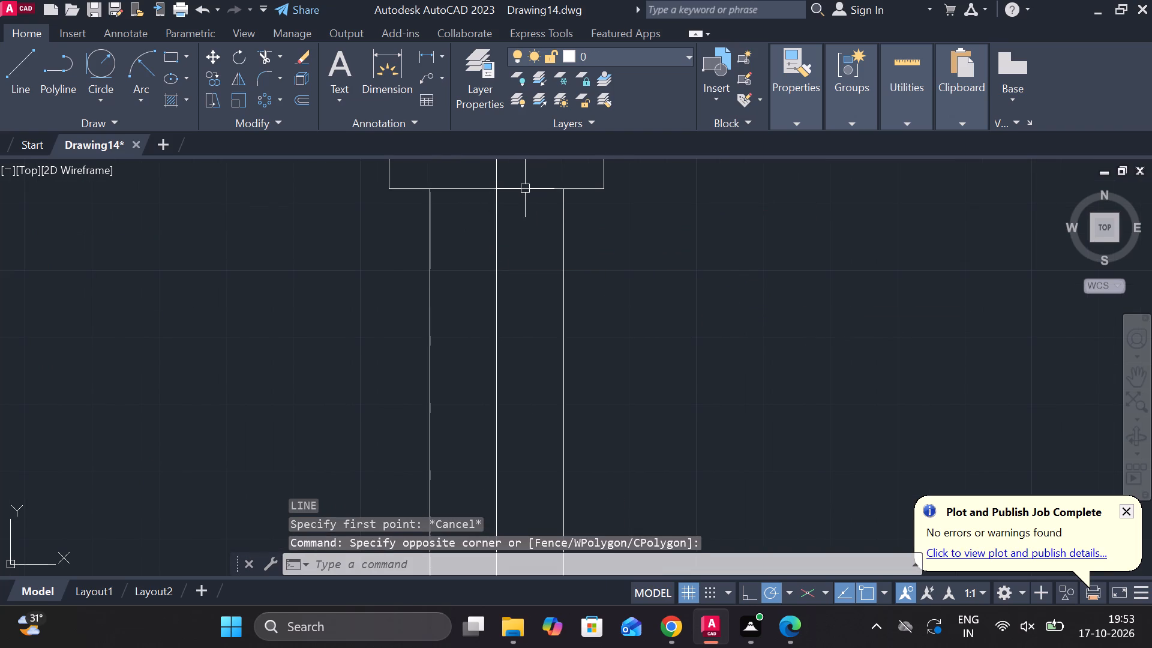
{"action": "left_click", "coordinate": [525, 188]}
{"action": "left_click", "coordinate": [526, 187]}
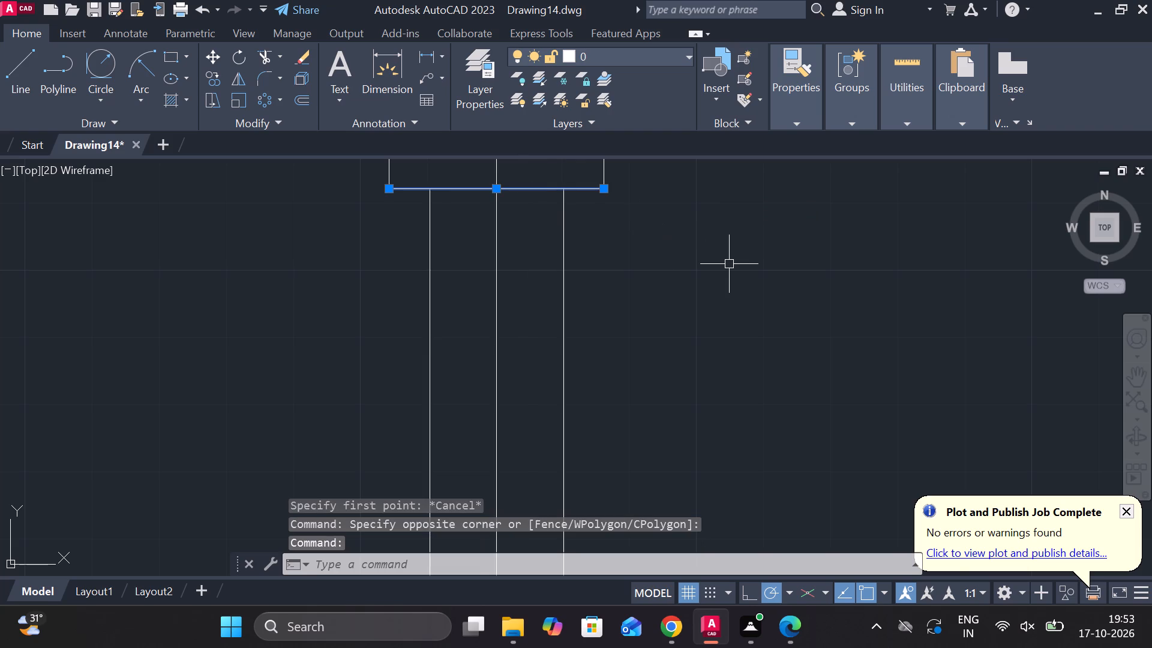
{"action": "key", "text": "o"}
{"action": "key", "text": "Return"}
{"action": "key", "text": "Return"}
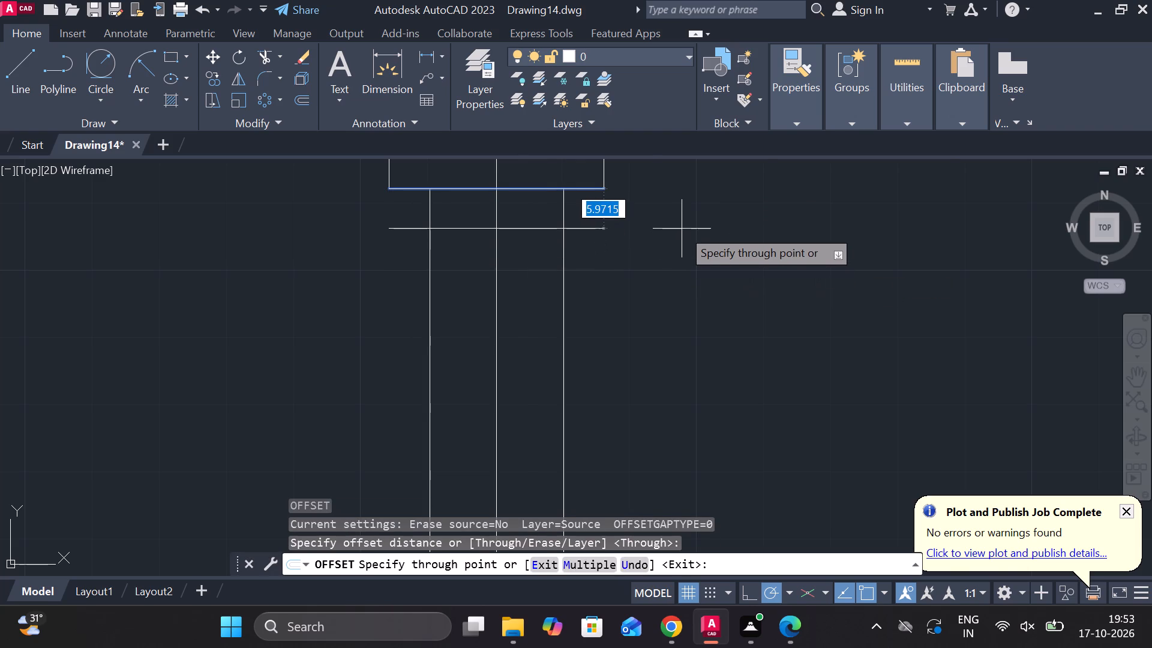
{"action": "scroll", "coordinate": [682, 229], "scroll_direction": "down", "scroll_amount": 4}
{"action": "scroll", "coordinate": [709, 247], "scroll_direction": "up", "scroll_amount": 2}
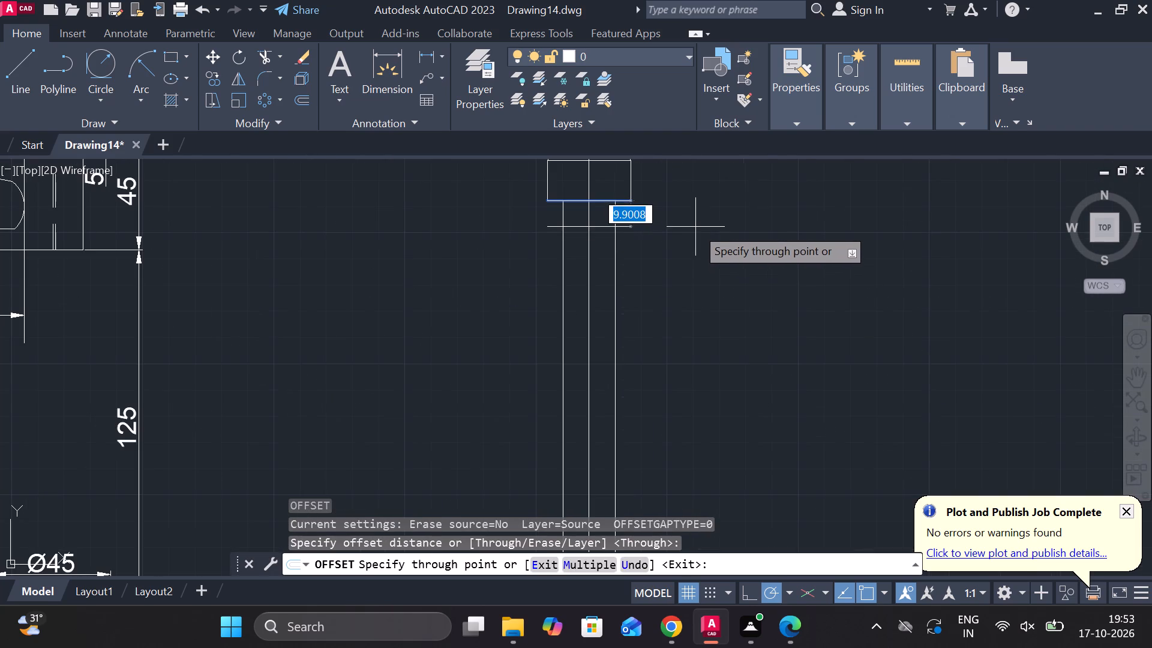
{"action": "scroll", "coordinate": [690, 227], "scroll_direction": "up", "scroll_amount": 2}
{"action": "middle_click_drag", "start_coordinate": [677, 205], "coordinate": [727, 283]}
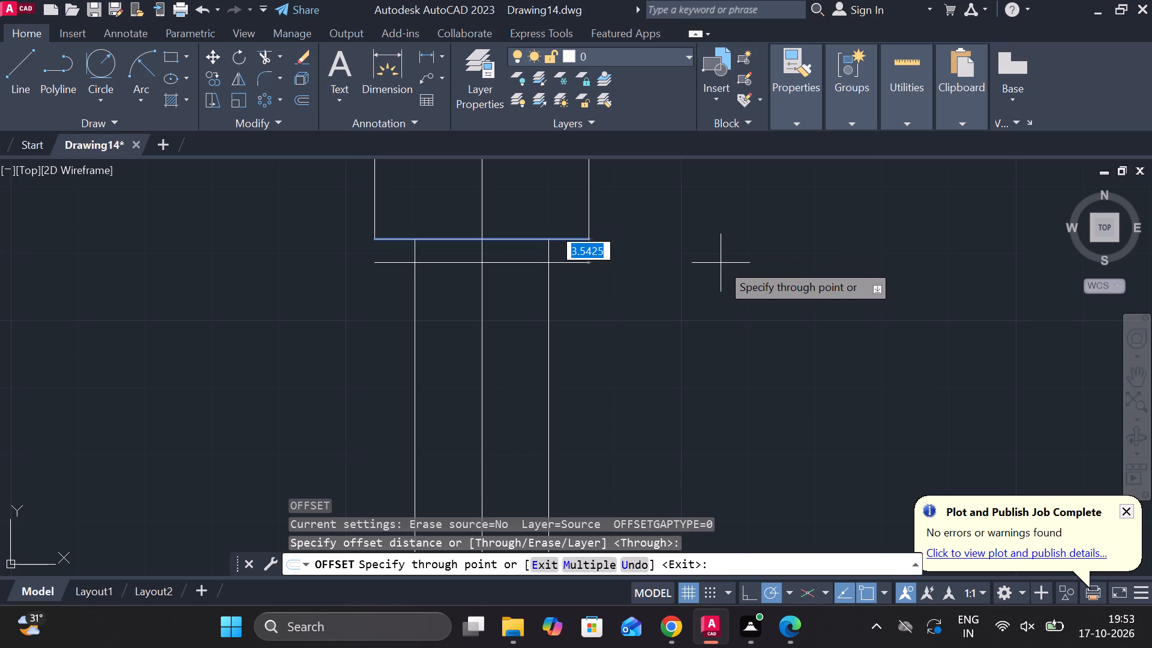
{"action": "type", "text": "3"}
{"action": "key", "text": "space"}
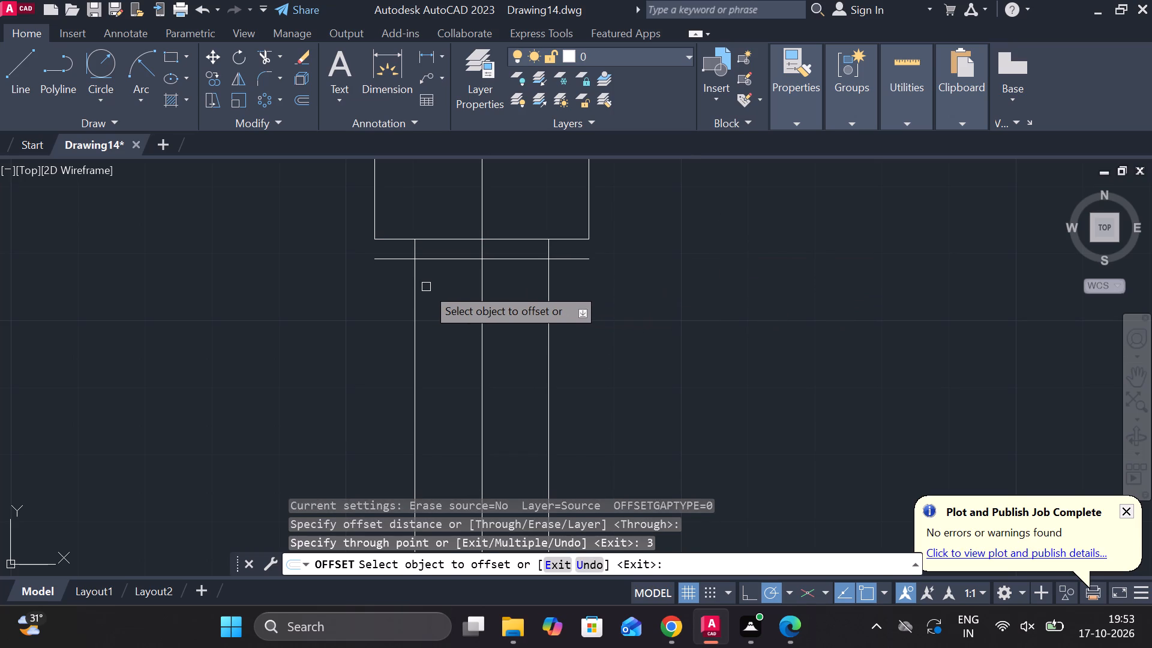
{"action": "key", "text": "l"}
{"action": "key", "text": "Return"}
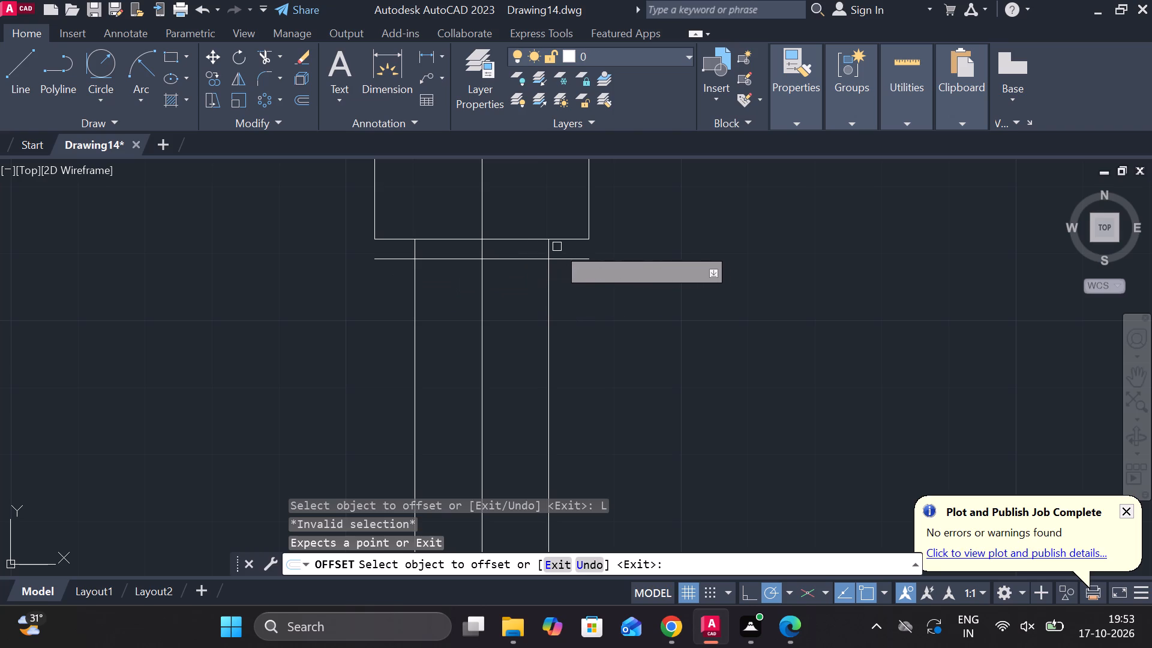
{"action": "key", "text": "Escape"}
{"action": "key", "text": "Escape"}
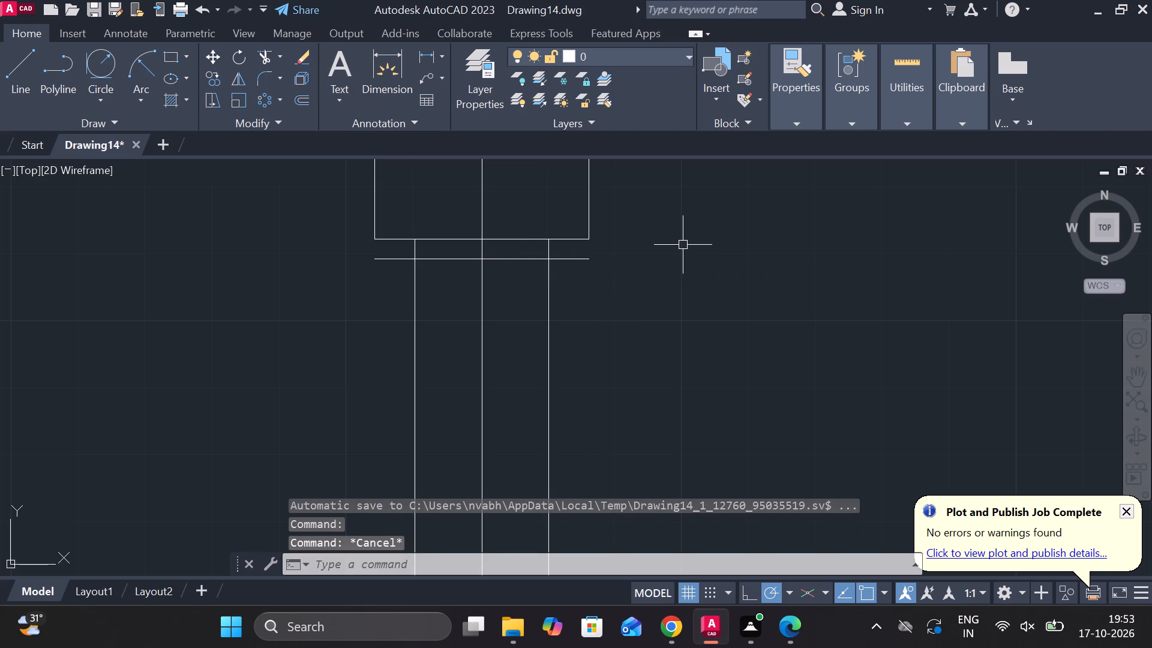
Draw a slanted line from each bottom corner of the head to where the offset line meets the nearer shank edge.
{"action": "key", "text": "l"}
{"action": "key", "text": "Return"}
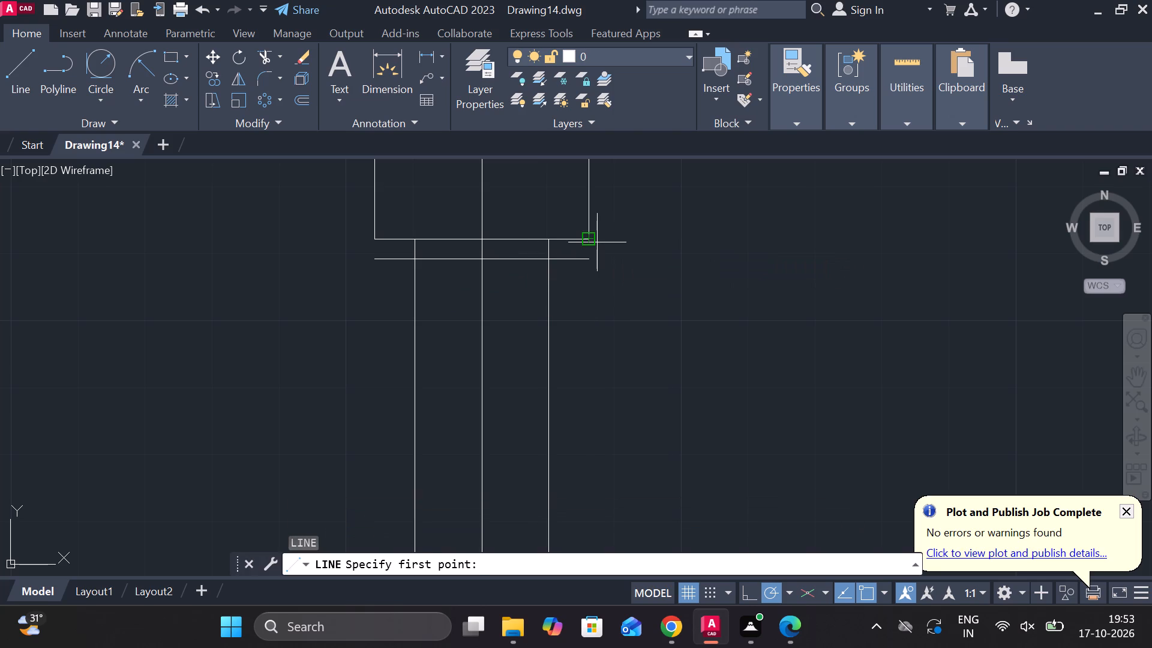
{"action": "left_click", "coordinate": [597, 242]}
{"action": "scroll", "coordinate": [593, 242], "scroll_direction": "up", "scroll_amount": 2}
{"action": "left_click", "coordinate": [482, 287]}
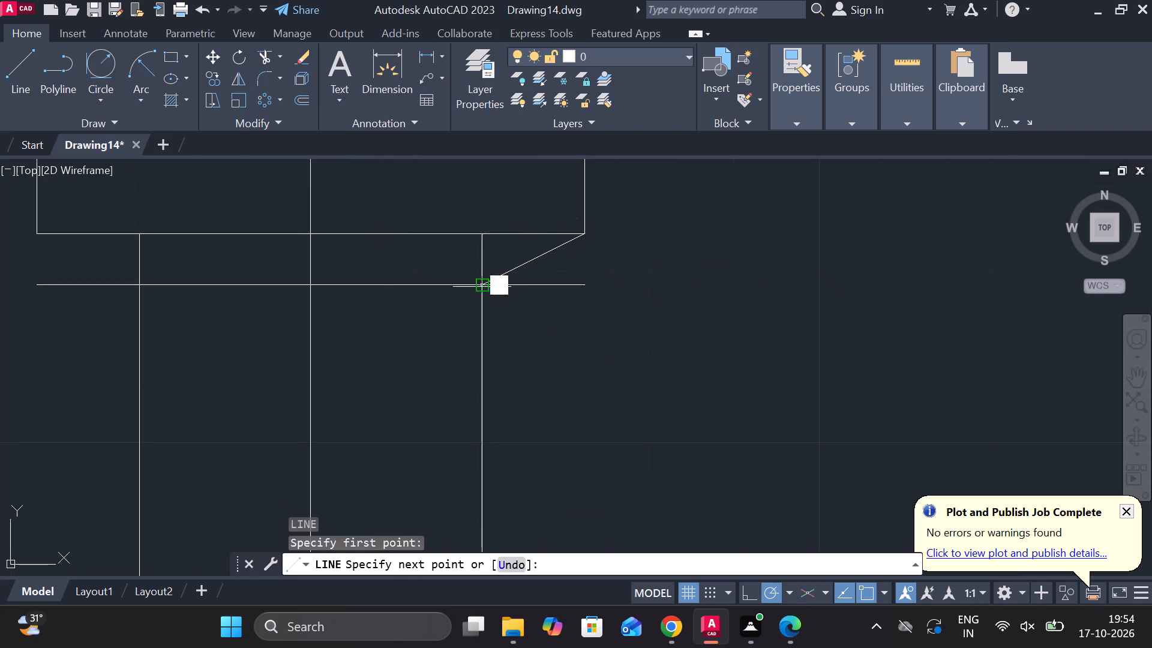
{"action": "scroll", "coordinate": [505, 287], "scroll_direction": "down", "scroll_amount": 2}
{"action": "key", "text": "Escape"}
{"action": "key", "text": "space"}
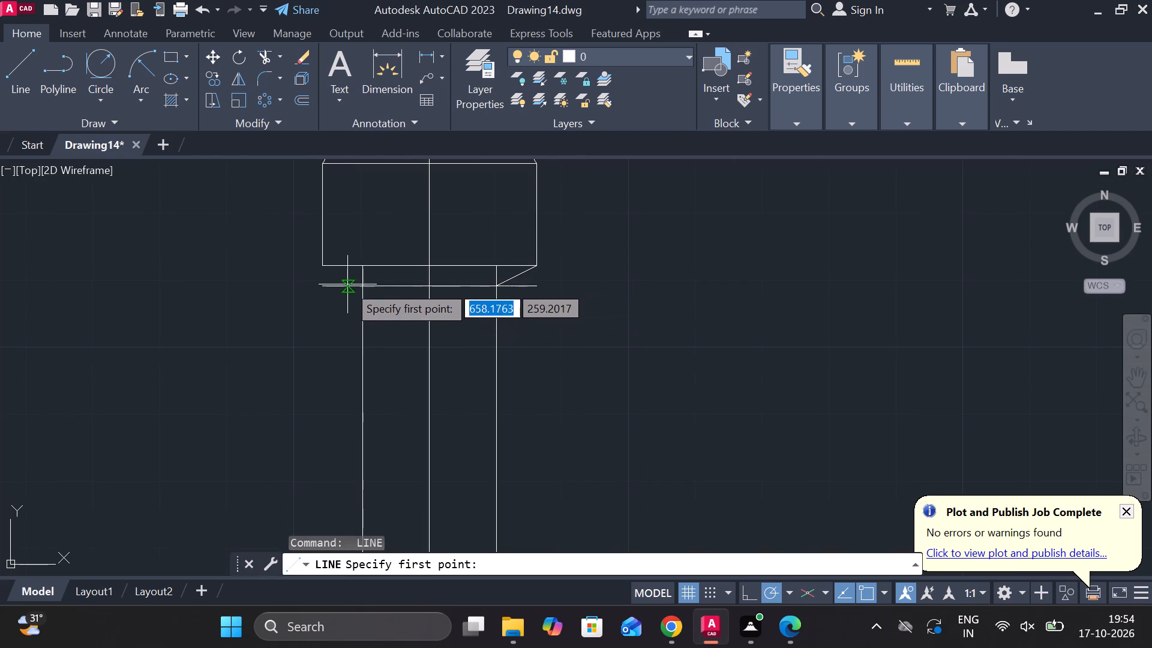
{"action": "left_click", "coordinate": [331, 268]}
{"action": "left_click", "coordinate": [359, 284]}
{"action": "key", "text": "Escape"}
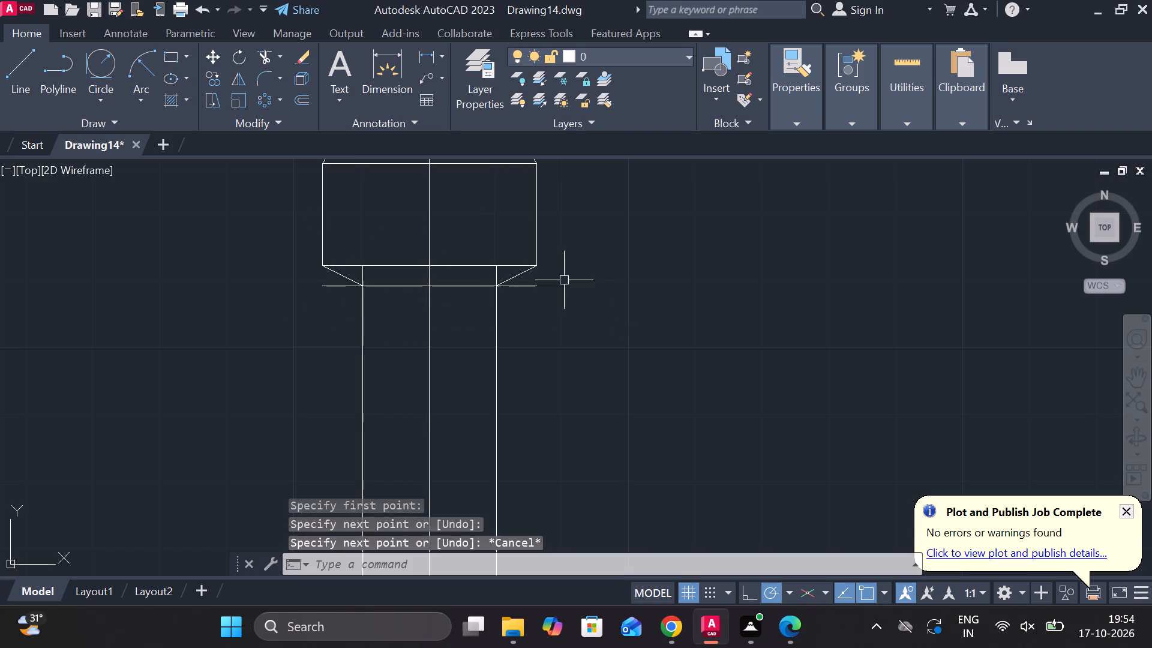
Trim the offset line's ends outside the shank and the two shank edge segments between it and the head.
{"action": "type", "text": "TR"}
{"action": "key", "text": "space"}
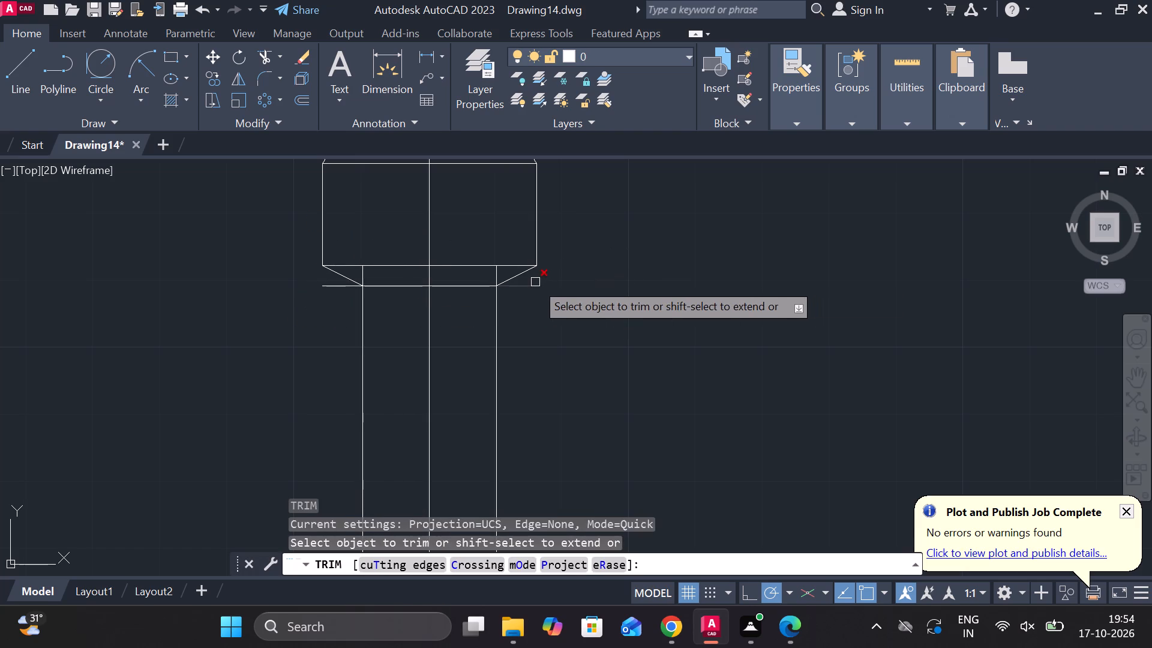
{"action": "left_click", "coordinate": [535, 282]}
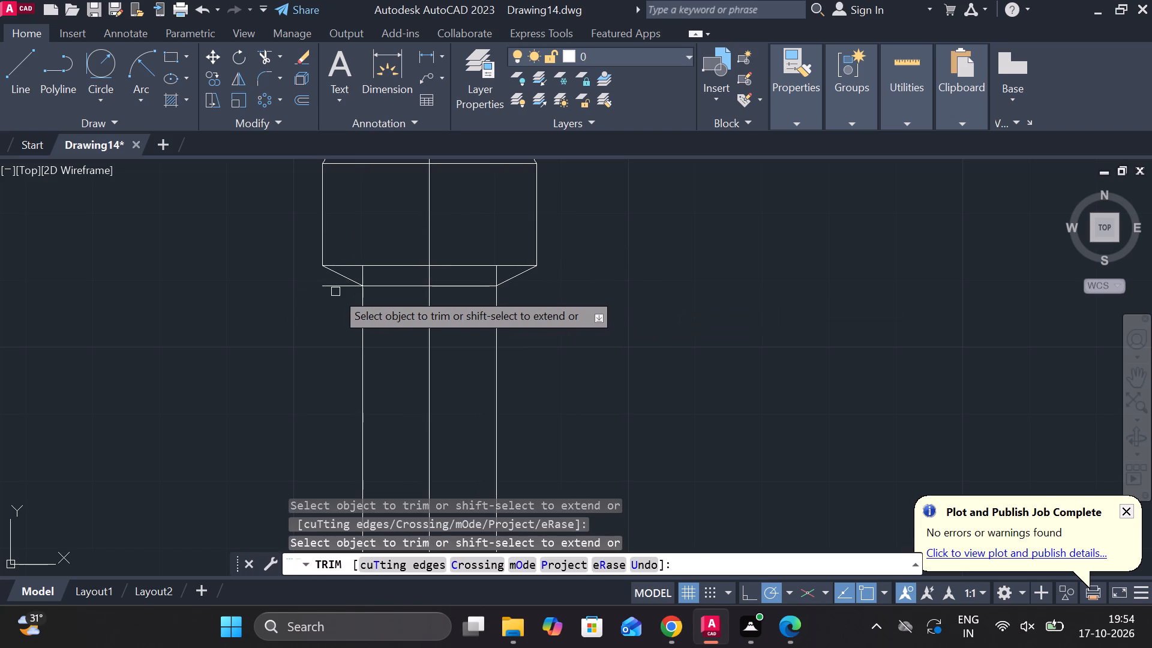
{"action": "left_click", "coordinate": [337, 290]}
{"action": "scroll", "coordinate": [347, 292], "scroll_direction": "down", "scroll_amount": 2}
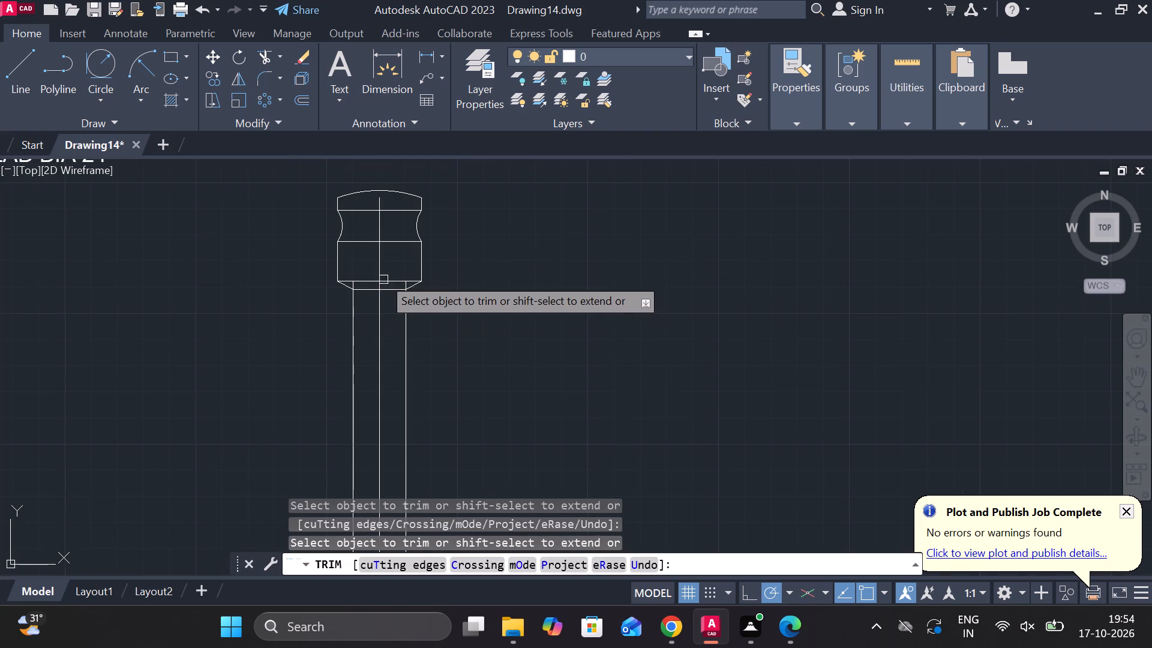
{"action": "scroll", "coordinate": [361, 251], "scroll_direction": "up", "scroll_amount": 3}
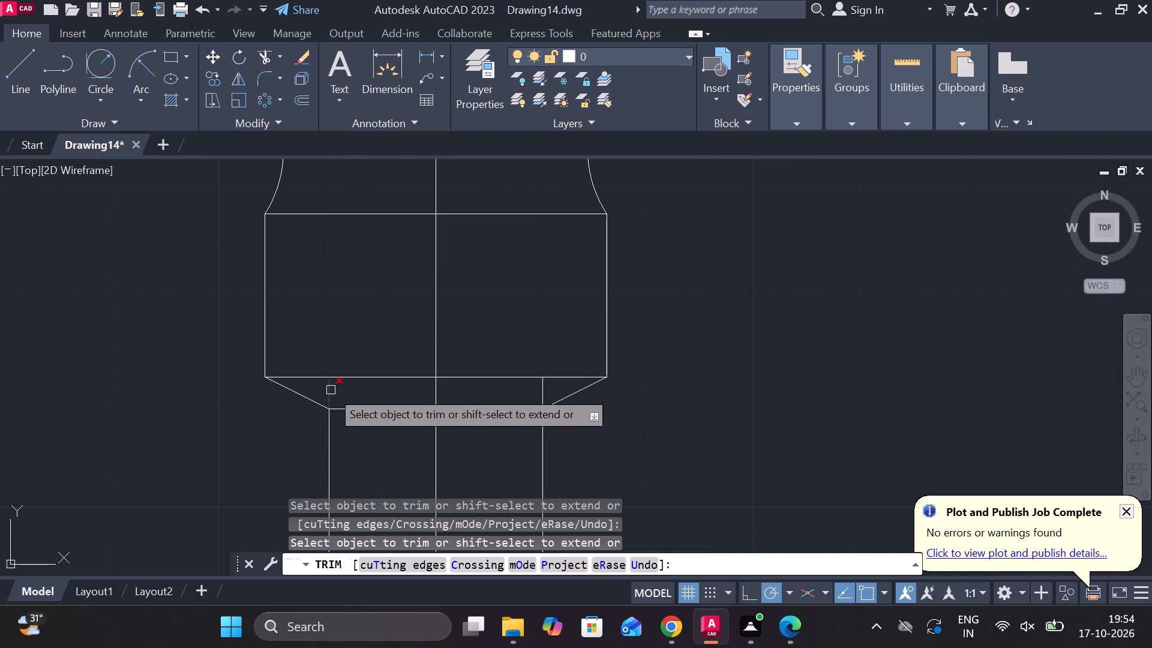
{"action": "left_click", "coordinate": [331, 390]}
{"action": "left_click", "coordinate": [540, 392]}
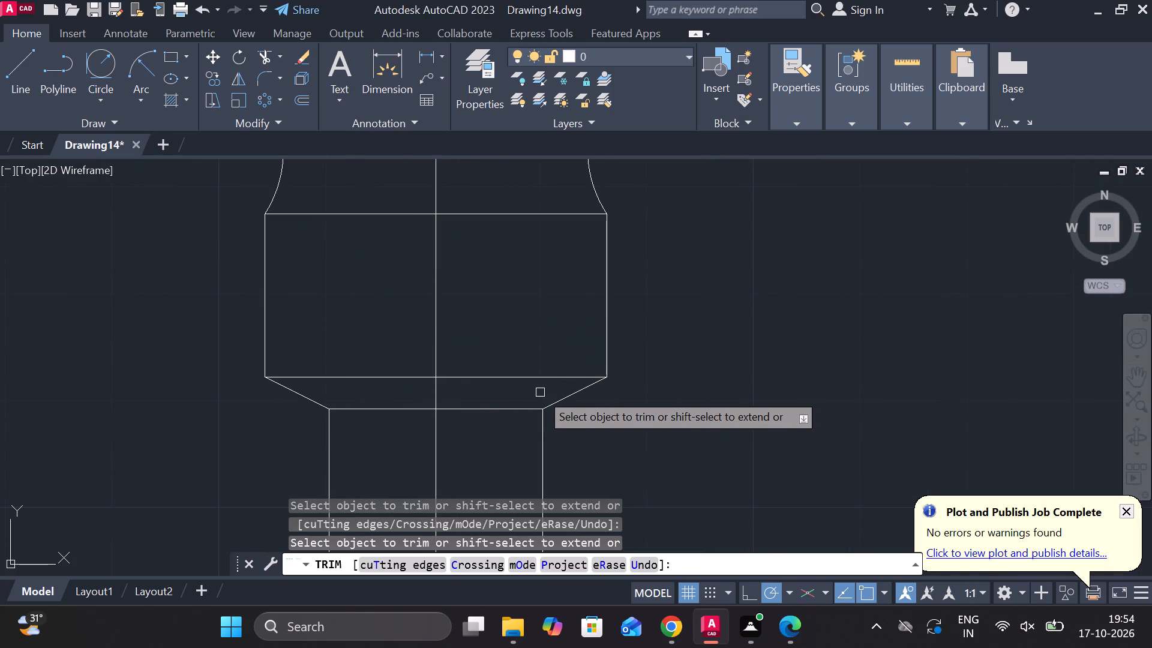
{"action": "scroll", "coordinate": [589, 375], "scroll_direction": "down", "scroll_amount": 4}
{"action": "middle_click_drag", "start_coordinate": [698, 382], "coordinate": [679, 306]}
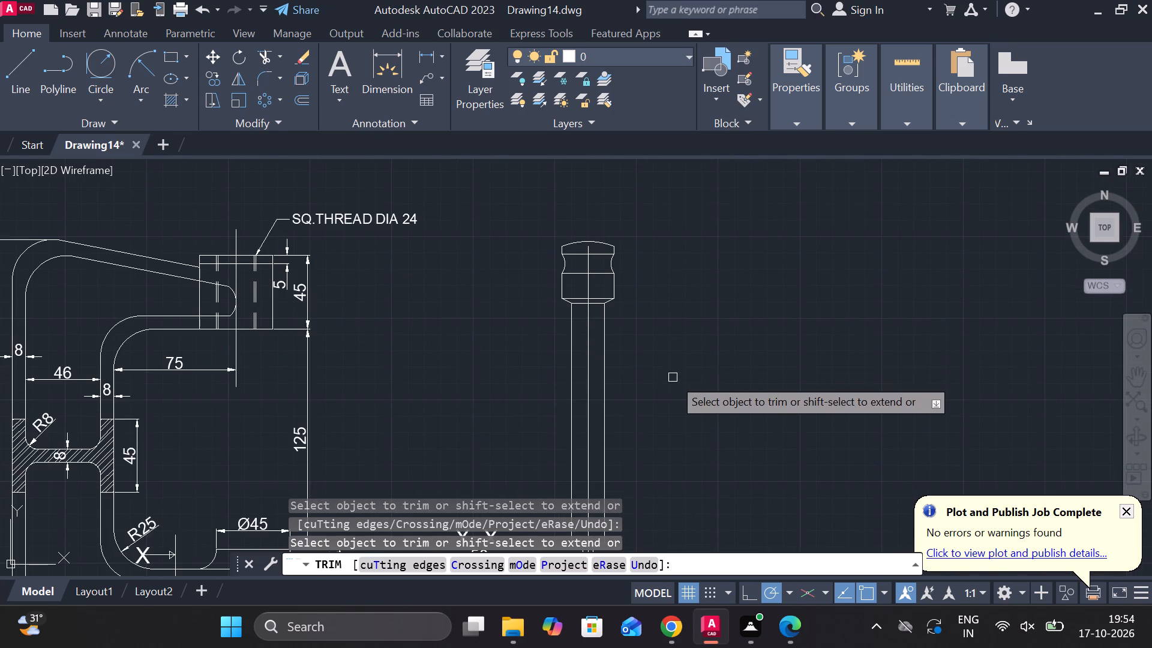
{"action": "middle_click_drag", "start_coordinate": [671, 379], "coordinate": [631, 322]}
{"action": "scroll", "coordinate": [623, 360], "scroll_direction": "up", "scroll_amount": 1}
{"action": "key", "text": "Escape"}
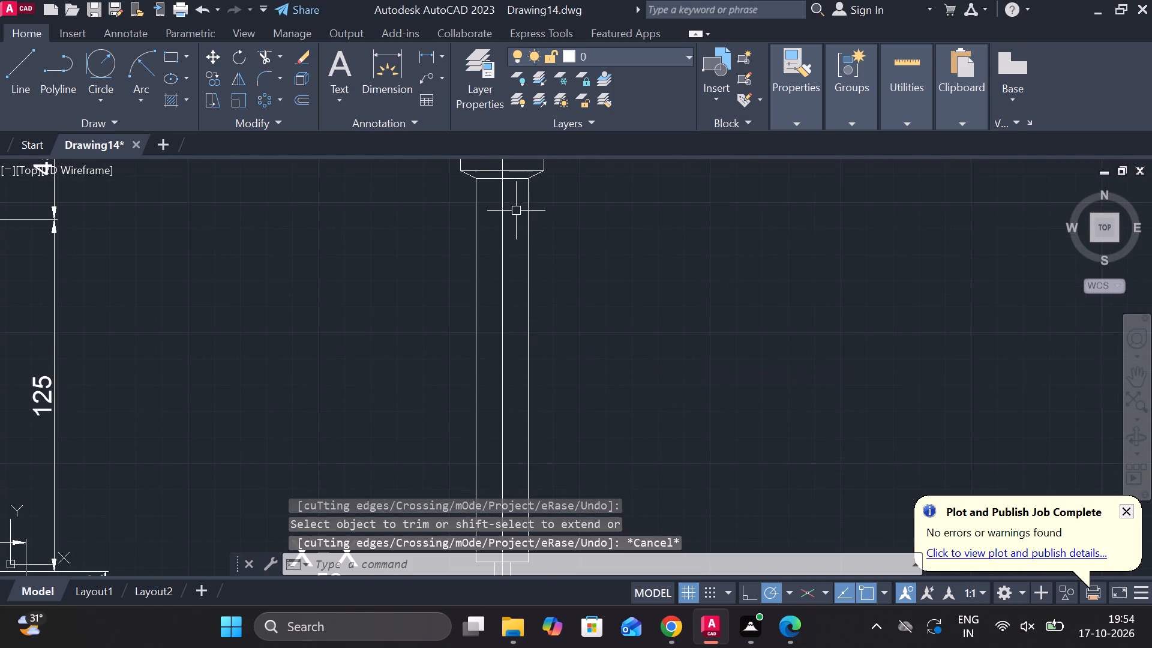
Offset the left and right long edges of the shank inward by 1 unit each.
{"action": "left_click", "coordinate": [479, 265]}
{"action": "key", "text": "o"}
{"action": "key", "text": "Return"}
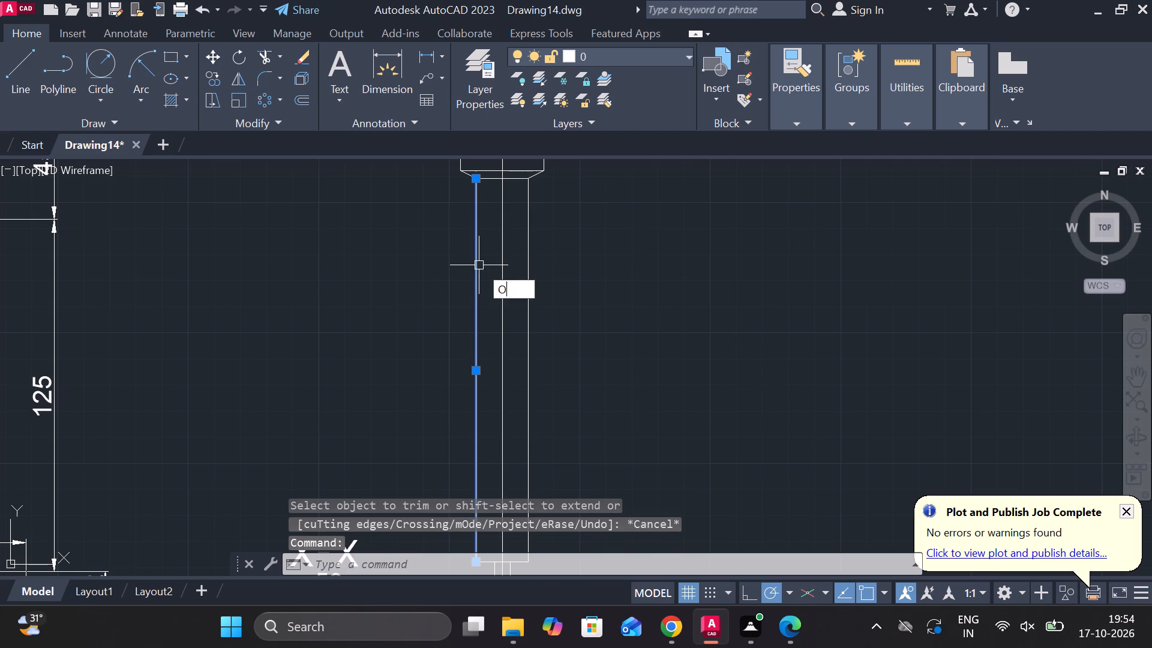
{"action": "key", "text": "Return"}
{"action": "type", "text": "1"}
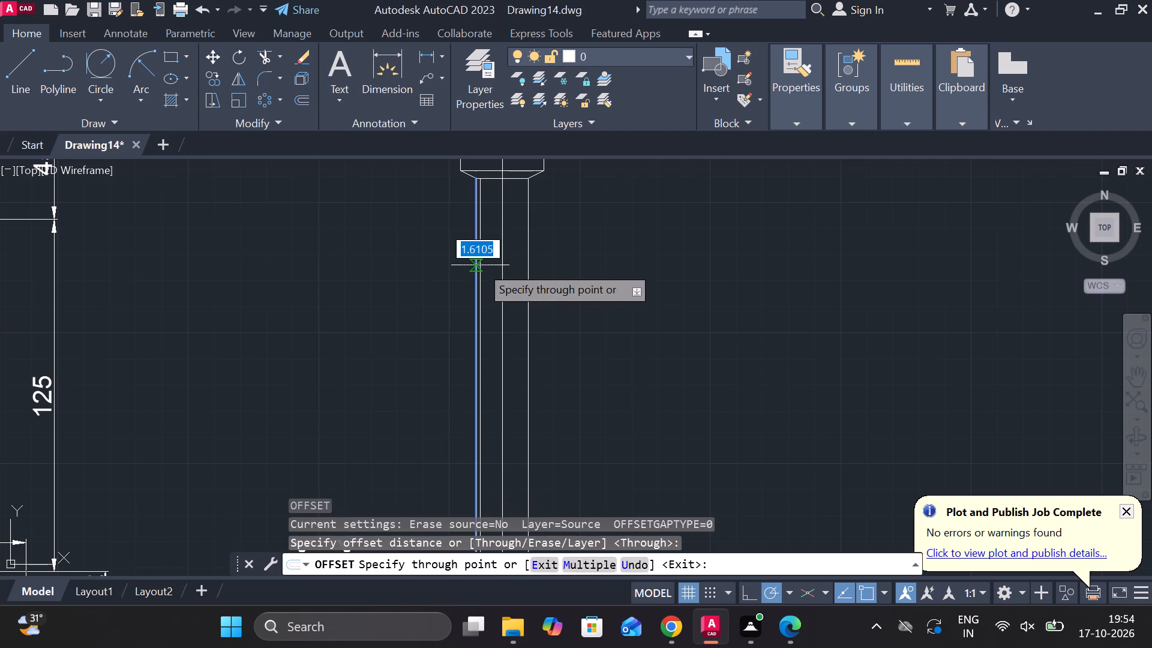
{"action": "key", "text": "space"}
{"action": "left_click", "coordinate": [529, 283]}
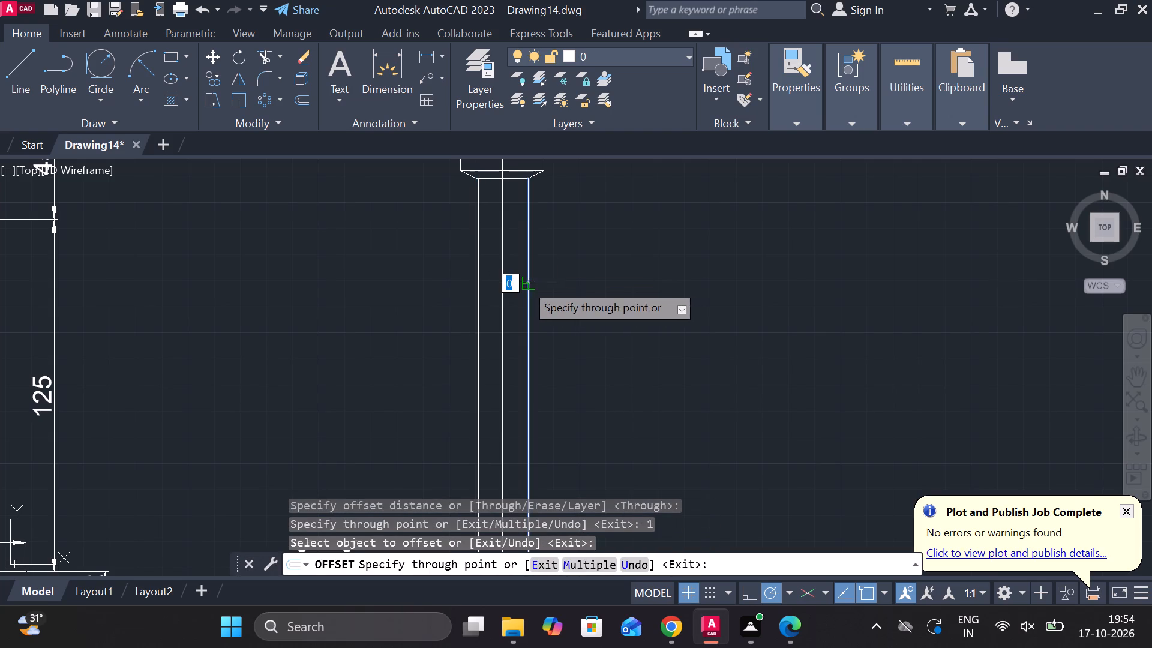
{"action": "type", "text": "1"}
{"action": "key", "text": "space"}
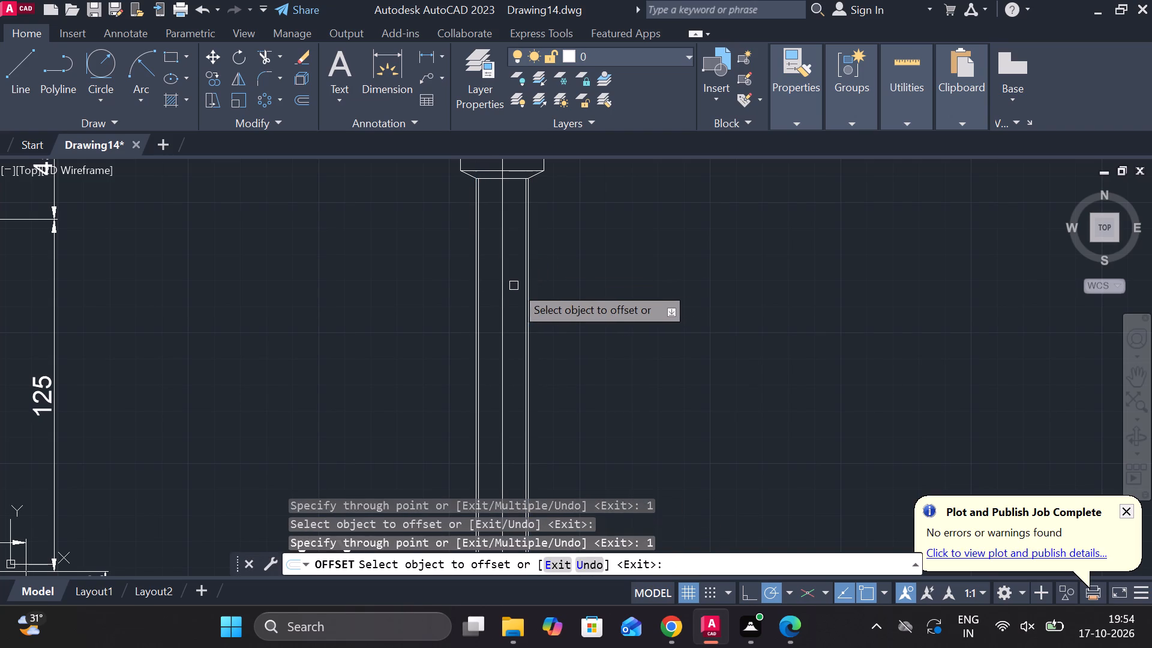
{"action": "scroll", "coordinate": [536, 286], "scroll_direction": "down", "scroll_amount": 1}
{"action": "middle_click_drag", "start_coordinate": [593, 320], "coordinate": [593, 274]}
{"action": "middle_click_drag", "start_coordinate": [618, 374], "coordinate": [583, 277]}
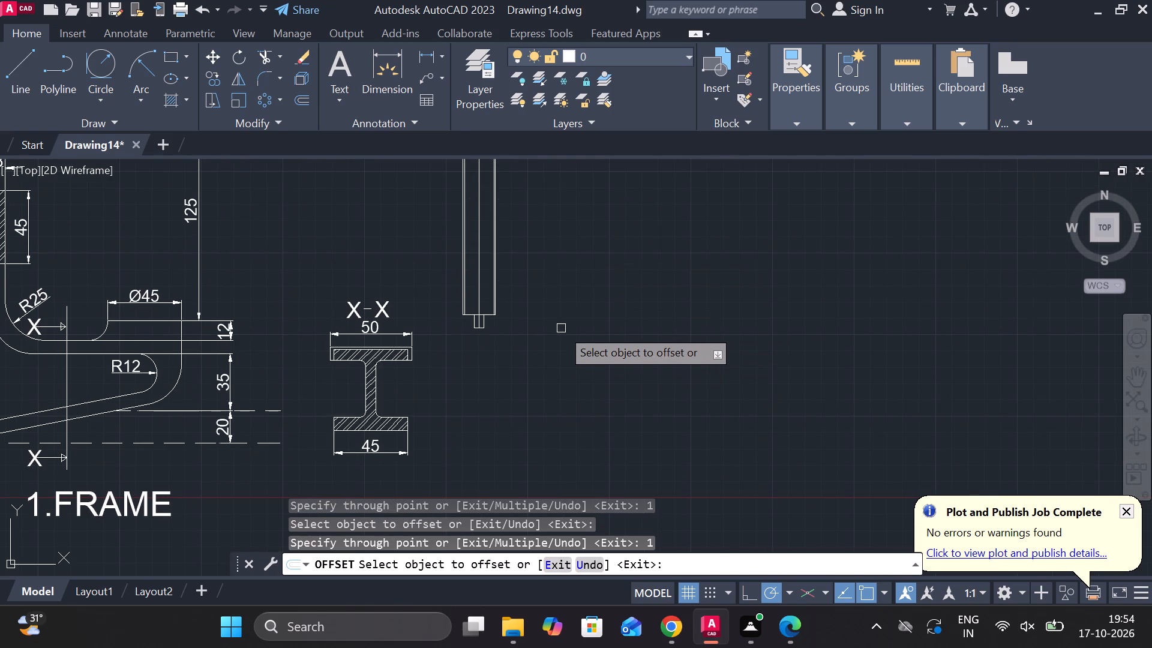
{"action": "key", "text": "Escape"}
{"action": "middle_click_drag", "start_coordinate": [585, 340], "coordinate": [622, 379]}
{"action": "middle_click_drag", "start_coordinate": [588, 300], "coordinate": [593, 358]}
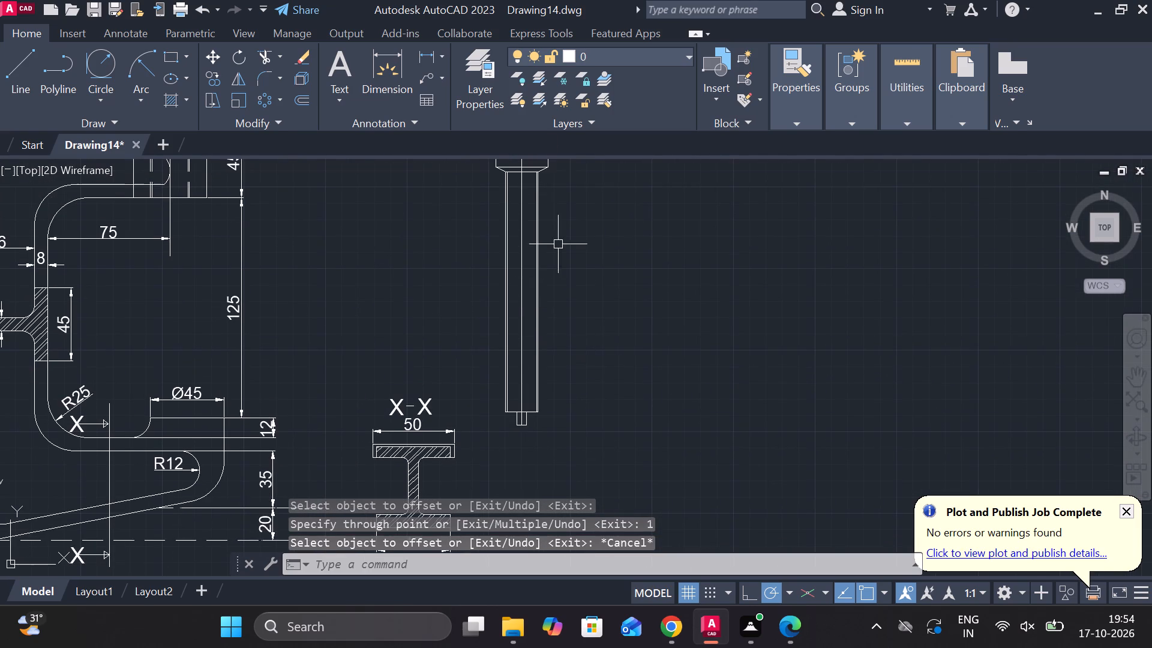
Add a linear dimension for the screw head's width, placed above the domed top.
{"action": "left_click", "coordinate": [426, 54]}
{"action": "middle_click_drag", "start_coordinate": [655, 281], "coordinate": [634, 341]}
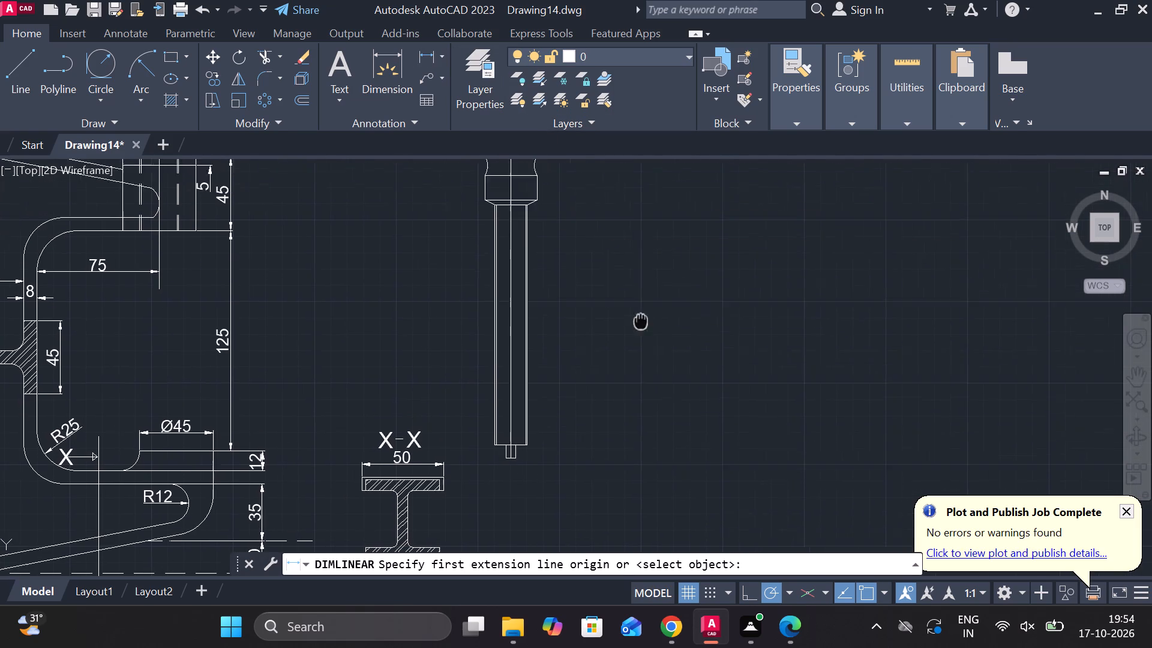
{"action": "middle_click_drag", "start_coordinate": [634, 341], "coordinate": [631, 350]}
{"action": "middle_click_drag", "start_coordinate": [553, 250], "coordinate": [587, 387]}
{"action": "scroll", "coordinate": [472, 293], "scroll_direction": "up", "scroll_amount": 3}
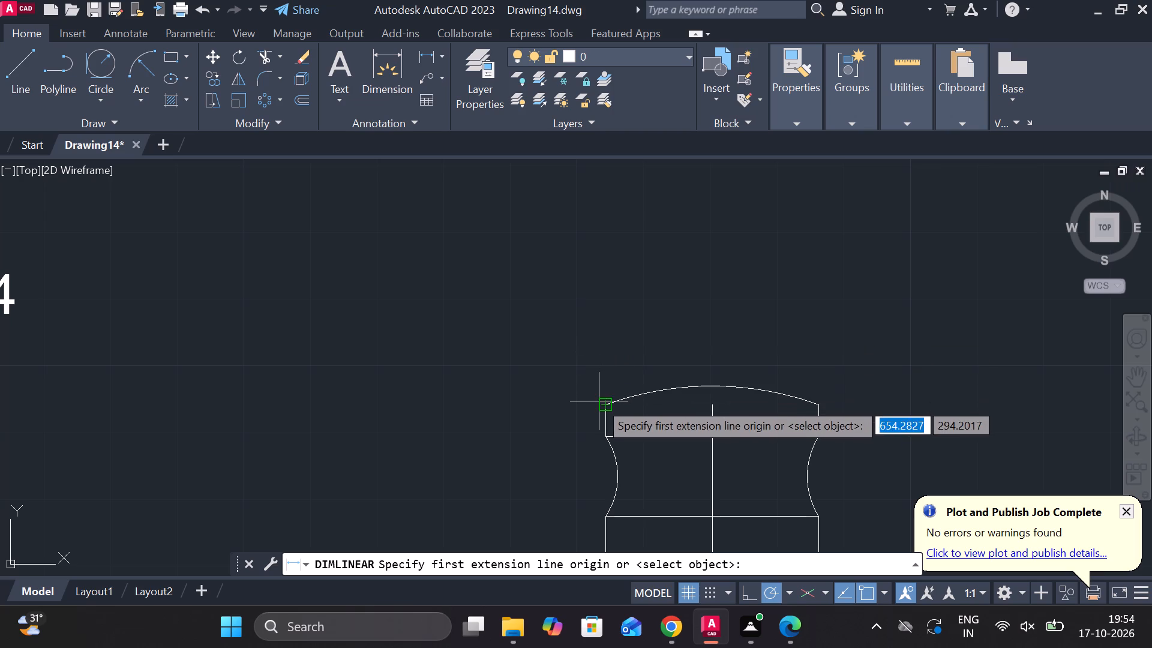
{"action": "left_click", "coordinate": [599, 401]}
{"action": "left_click", "coordinate": [818, 411]}
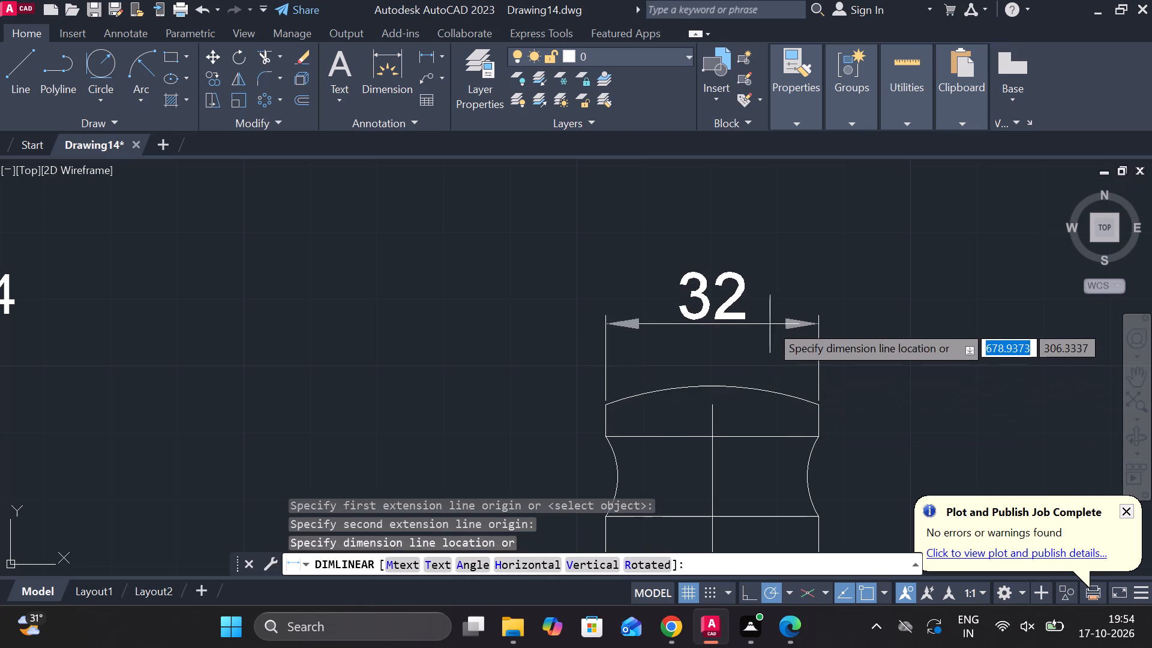
{"action": "left_click", "coordinate": [770, 324]}
Add a vertical linear dimension between the groove's upper and lower edges, placed left of the screw head.
{"action": "middle_click_drag", "start_coordinate": [724, 344], "coordinate": [683, 169]}
{"action": "key", "text": "space"}
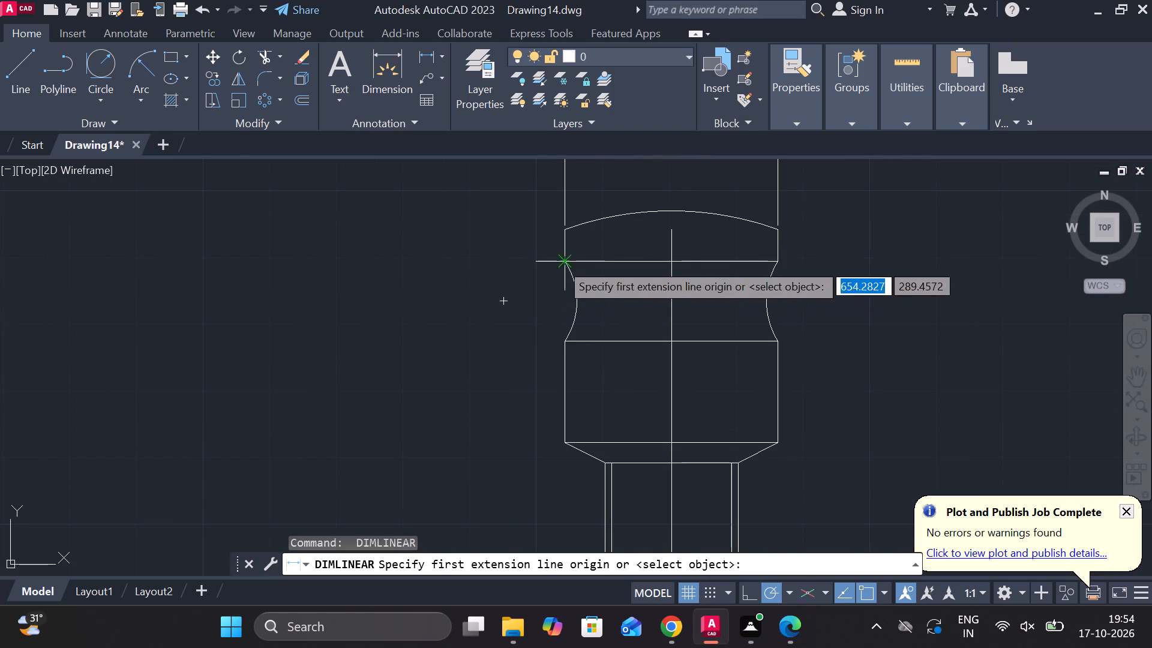
{"action": "left_click", "coordinate": [560, 262]}
{"action": "left_click", "coordinate": [562, 343]}
{"action": "left_click", "coordinate": [484, 331]}
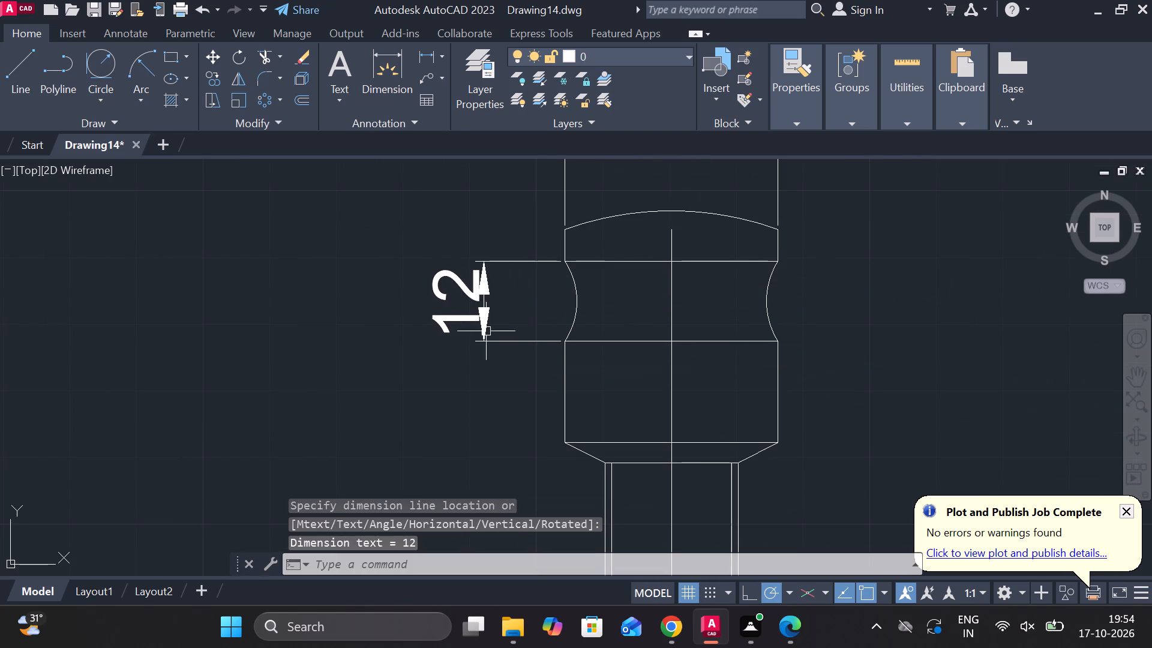
Add a vertical linear dimension from the dome's lower corner to the head's bottom corner, placed right of the head.
{"action": "middle_click_drag", "start_coordinate": [541, 334], "coordinate": [308, 308]}
{"action": "key", "text": "space"}
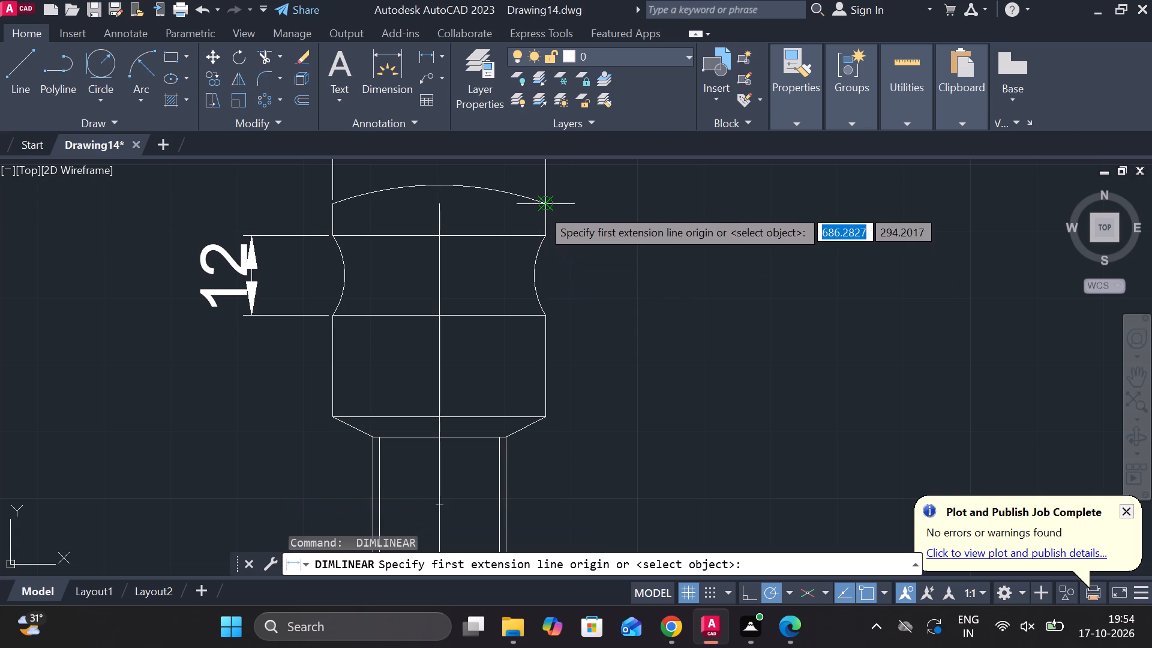
{"action": "left_click", "coordinate": [541, 208]}
{"action": "left_click", "coordinate": [544, 412]}
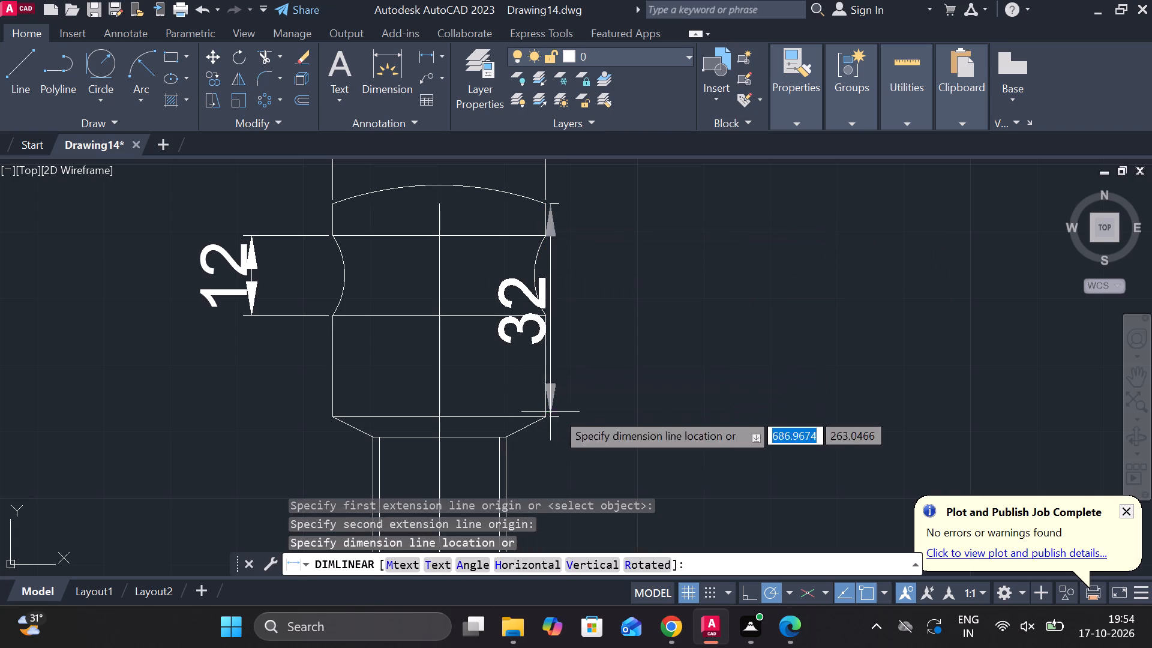
{"action": "left_click", "coordinate": [635, 405]}
Insert a diameter symbol before the head width and groove dimension texts so they read Ø32 and Ø12.
{"action": "scroll", "coordinate": [635, 404], "scroll_direction": "down", "scroll_amount": 1}
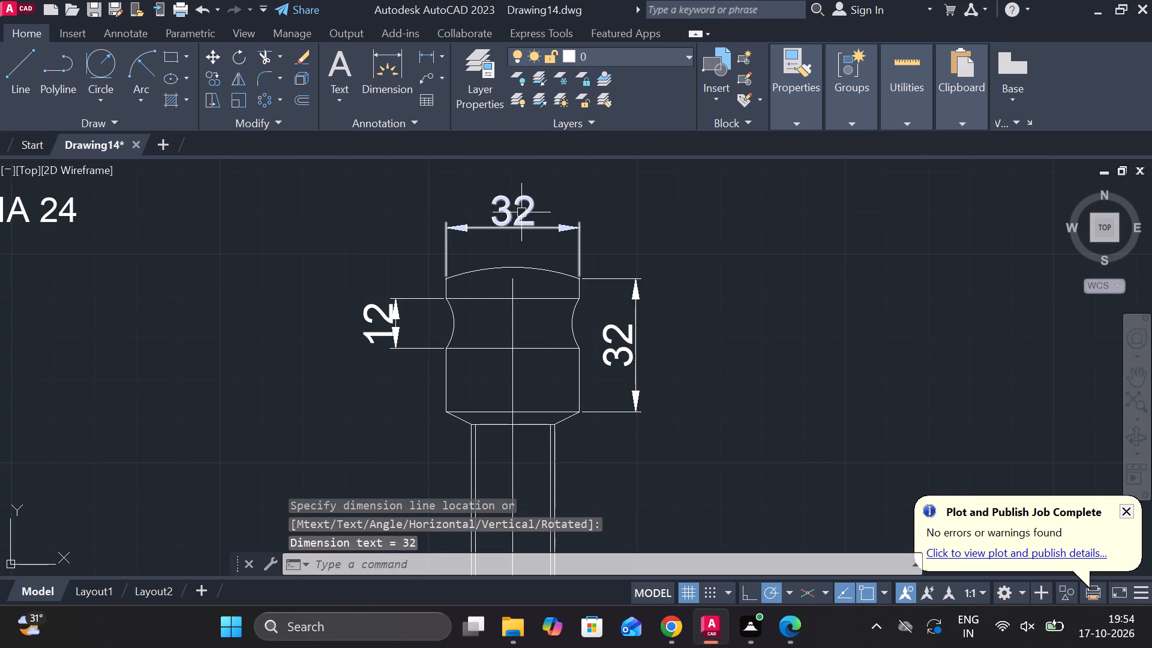
{"action": "double_click", "coordinate": [514, 212]}
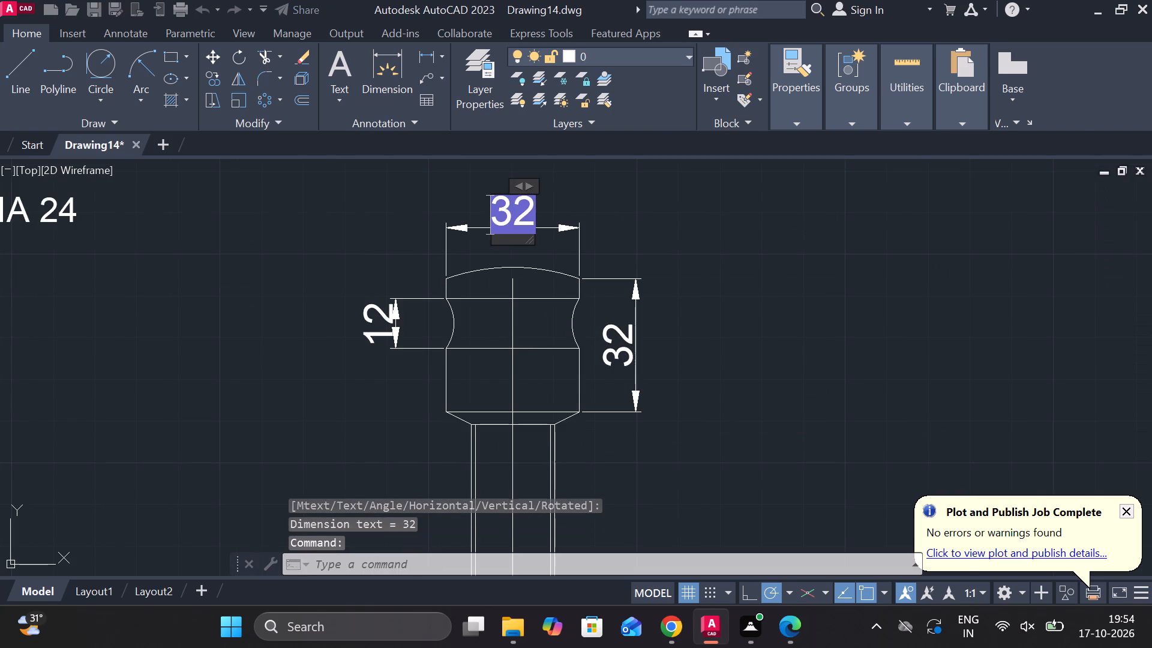
{"action": "left_click", "coordinate": [770, 110]}
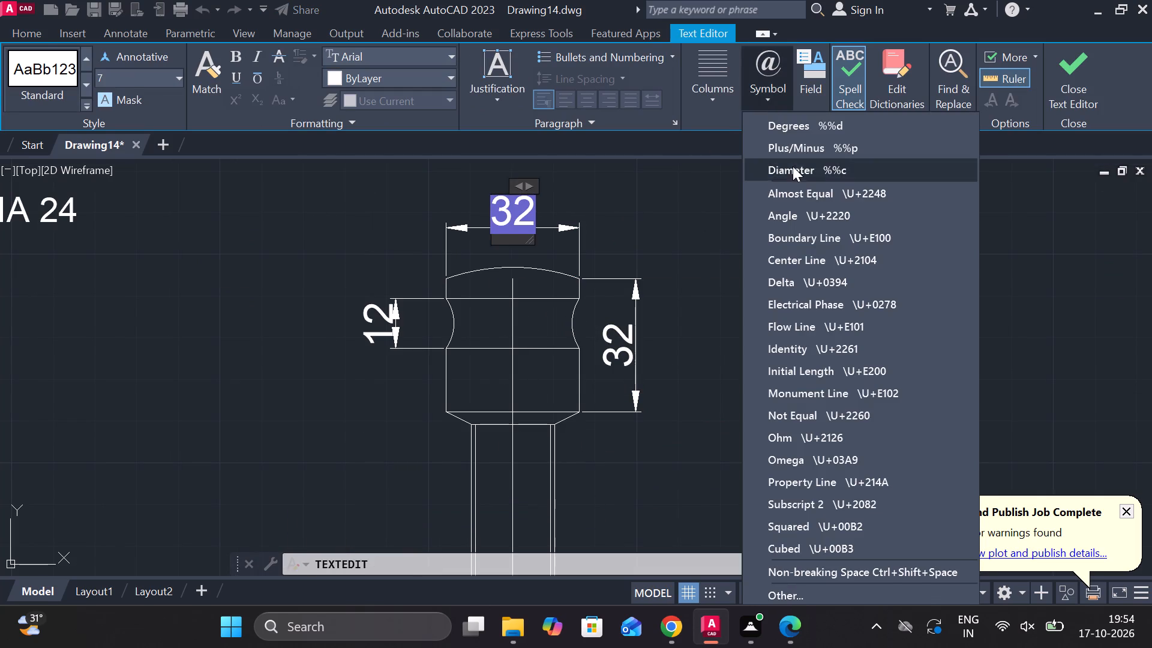
{"action": "left_click", "coordinate": [793, 166]}
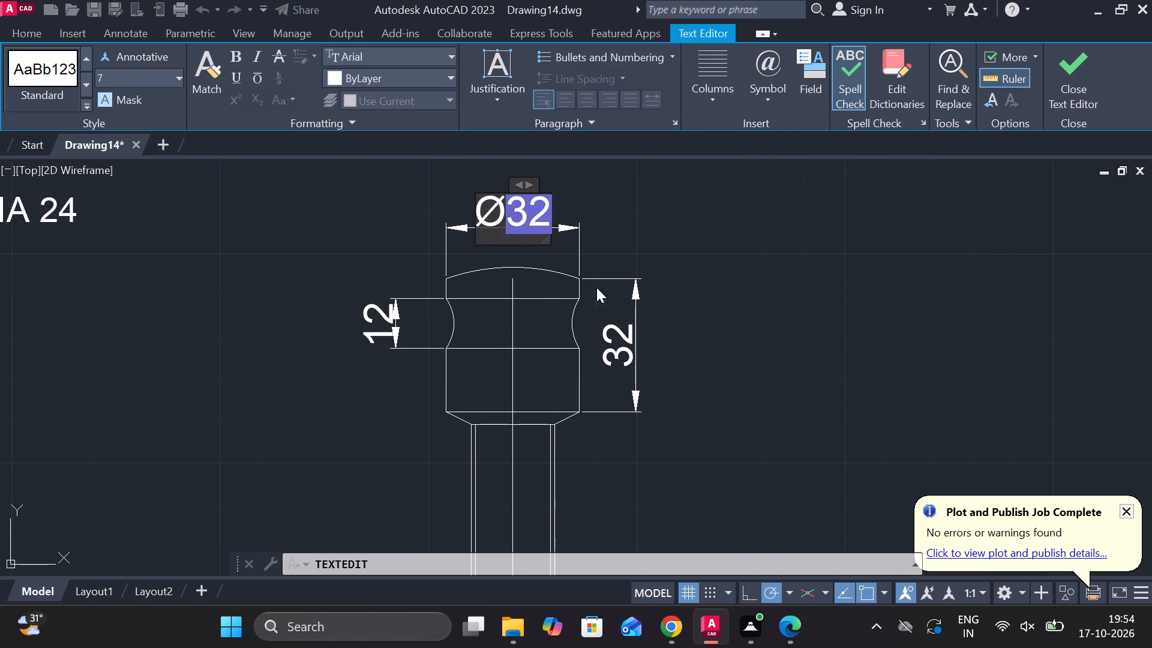
{"action": "double_click", "coordinate": [376, 305]}
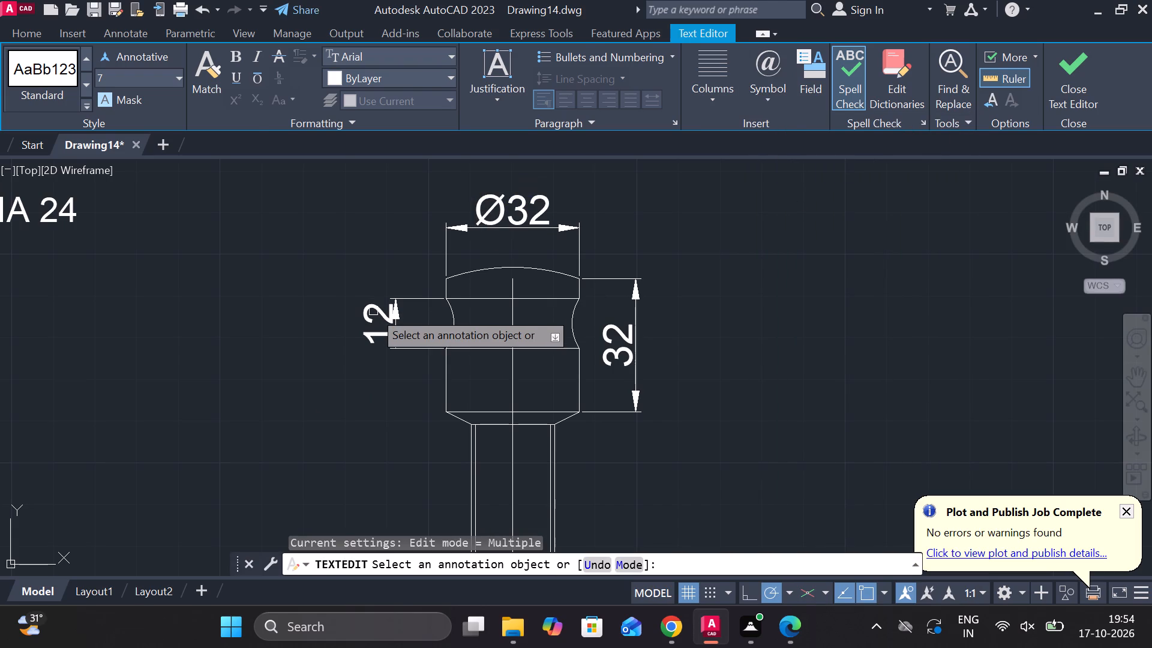
{"action": "double_click", "coordinate": [373, 311]}
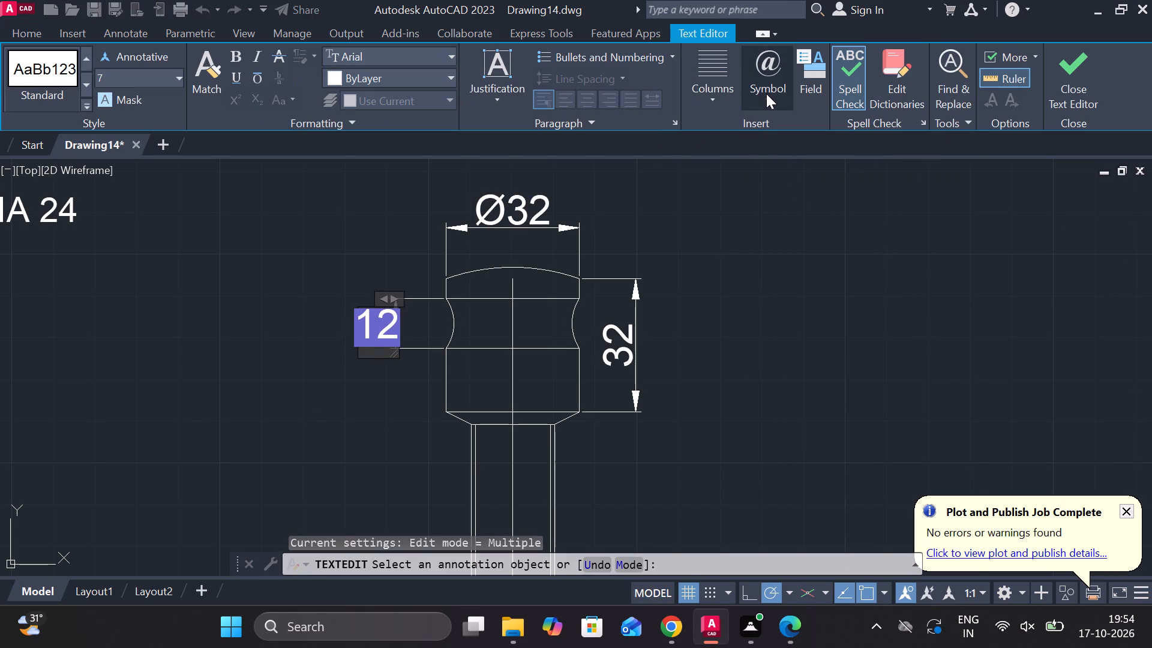
{"action": "left_click", "coordinate": [766, 94]}
{"action": "left_click", "coordinate": [799, 175]}
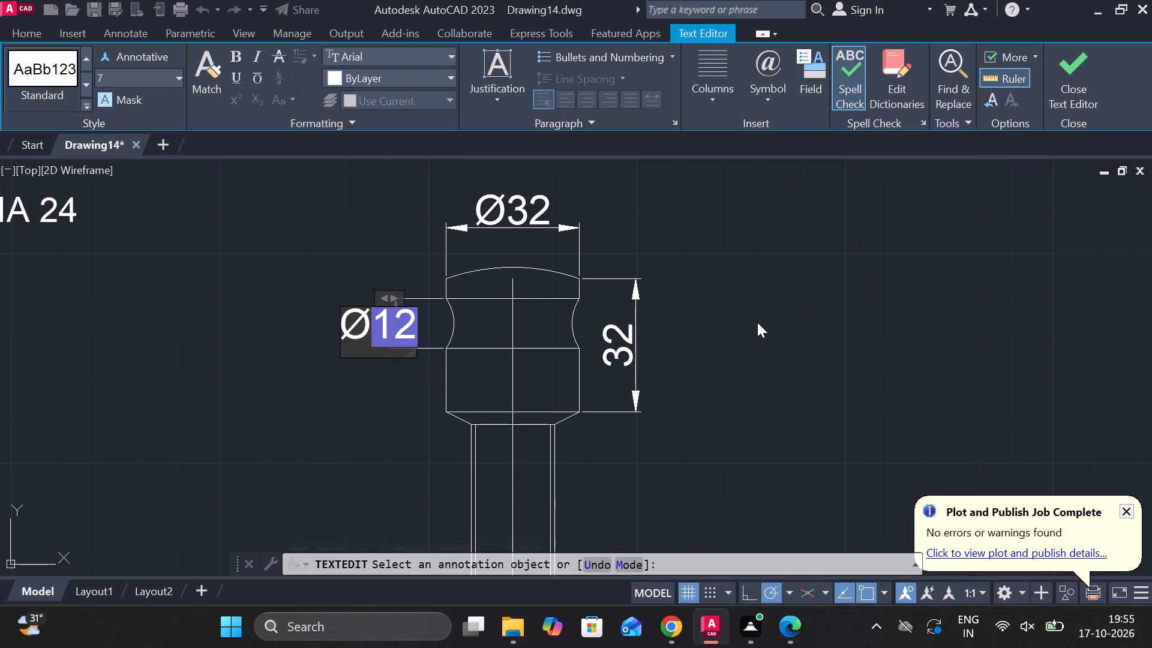
{"action": "left_click", "coordinate": [1084, 90]}
Add a linear dimension for the shank's full width at its bottom end, placed below the small end stub.
{"action": "scroll", "coordinate": [671, 369], "scroll_direction": "down", "scroll_amount": 2}
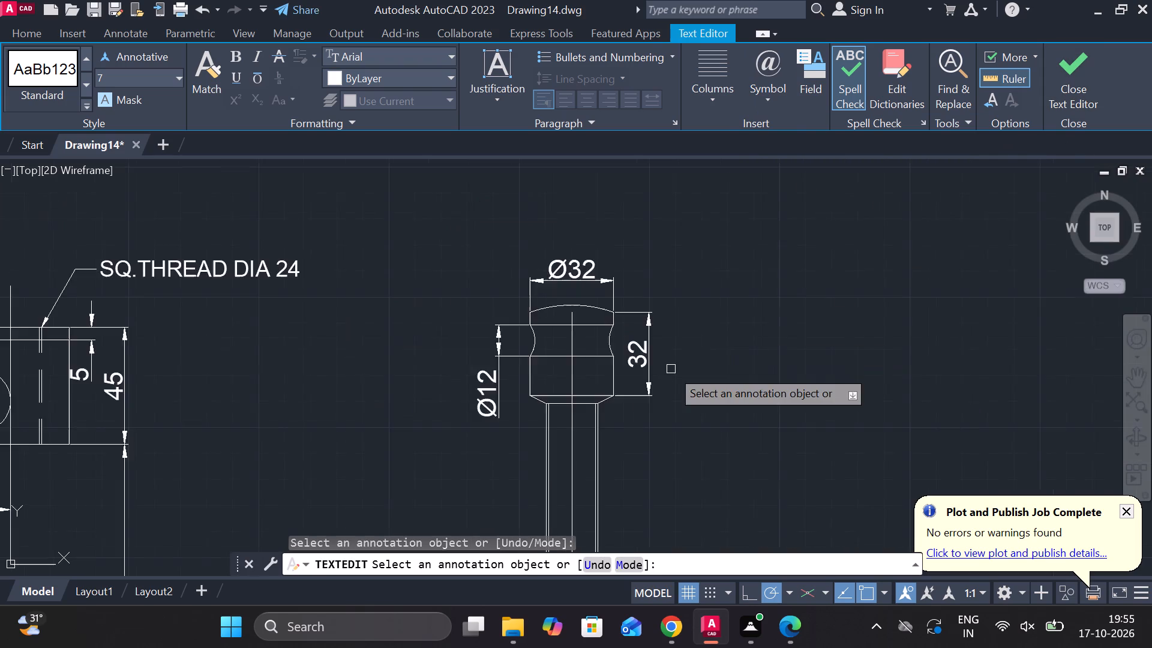
{"action": "middle_click_drag", "start_coordinate": [628, 455], "coordinate": [588, 266]}
{"action": "scroll", "coordinate": [600, 430], "scroll_direction": "up", "scroll_amount": 2}
{"action": "middle_click_drag", "start_coordinate": [599, 429], "coordinate": [585, 353]}
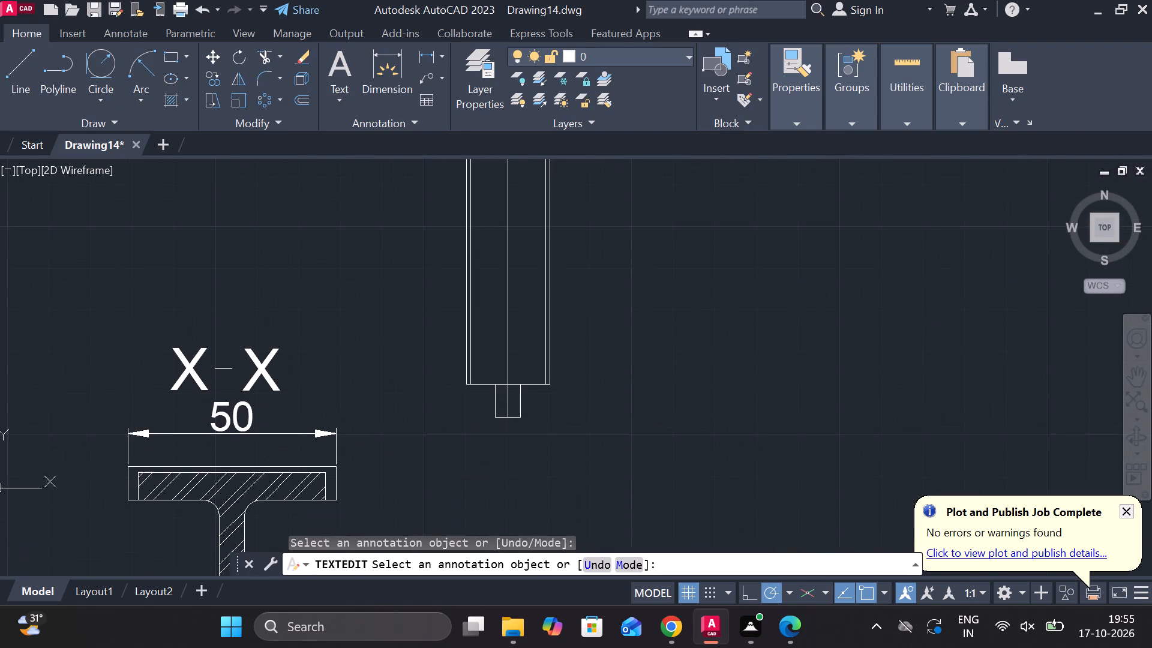
{"action": "key", "text": "Escape"}
{"action": "left_click", "coordinate": [429, 49]}
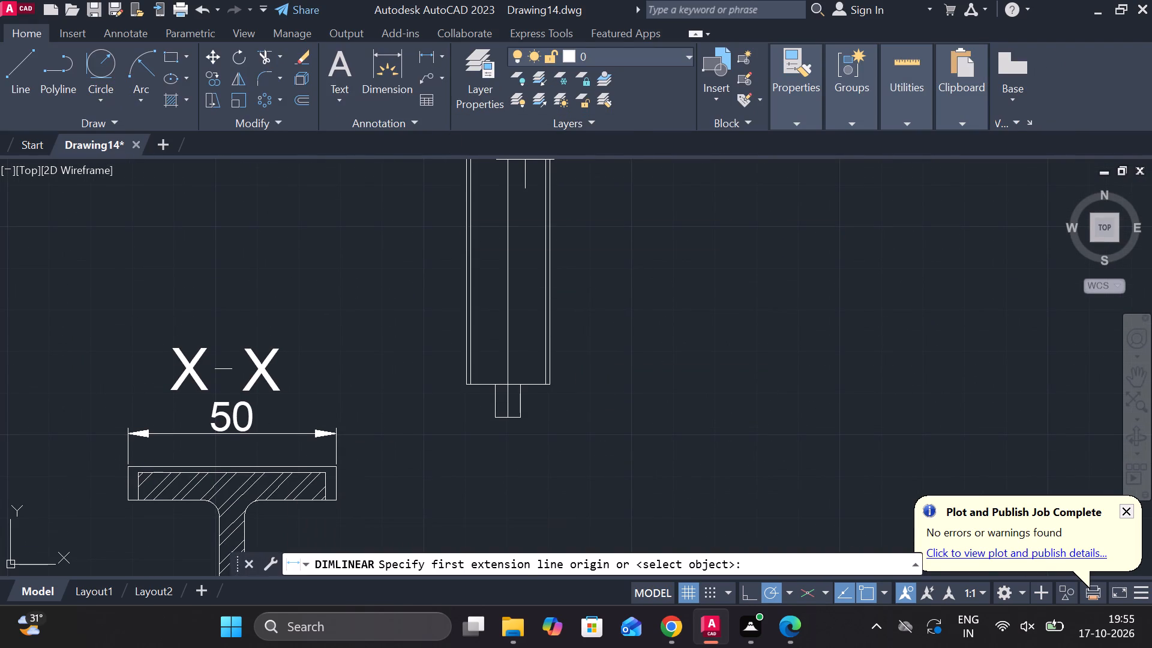
{"action": "left_click", "coordinate": [464, 383]}
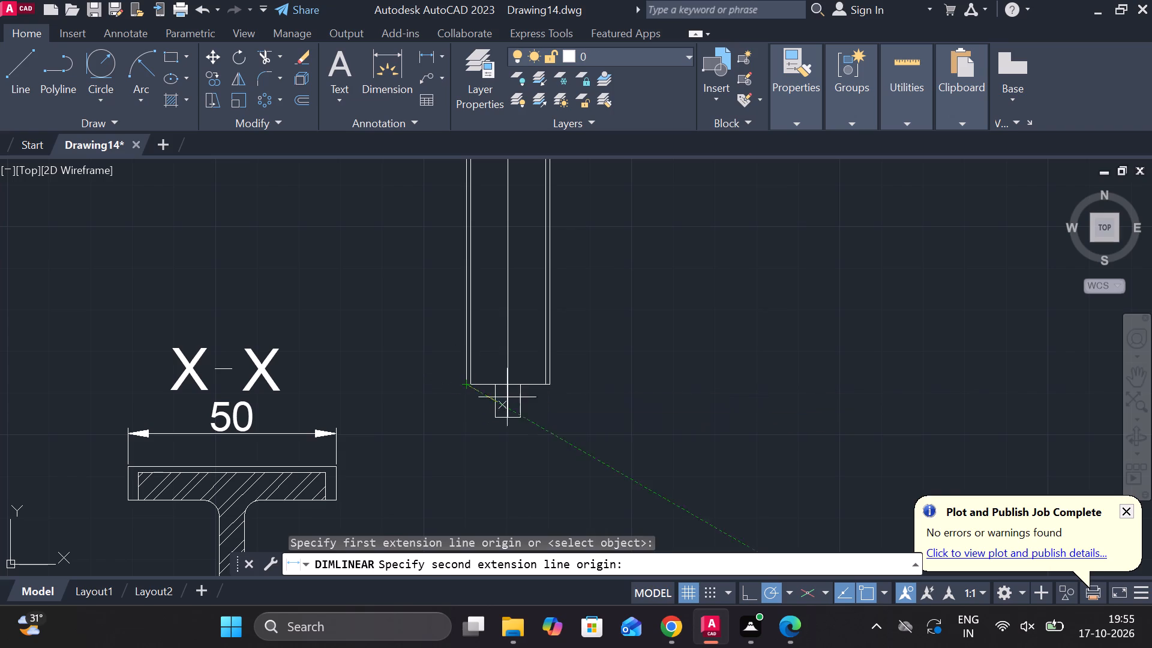
{"action": "left_click", "coordinate": [554, 386]}
{"action": "middle_click_drag", "start_coordinate": [549, 422], "coordinate": [527, 361]}
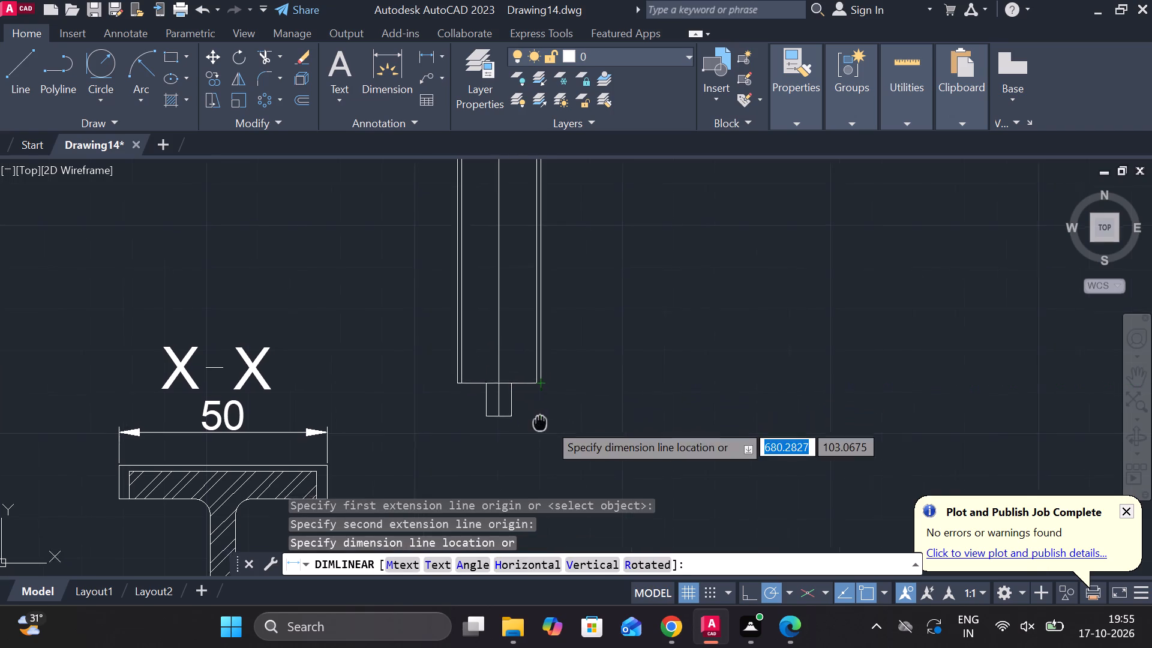
{"action": "middle_click_drag", "start_coordinate": [527, 361], "coordinate": [528, 345]}
{"action": "left_click", "coordinate": [518, 406]}
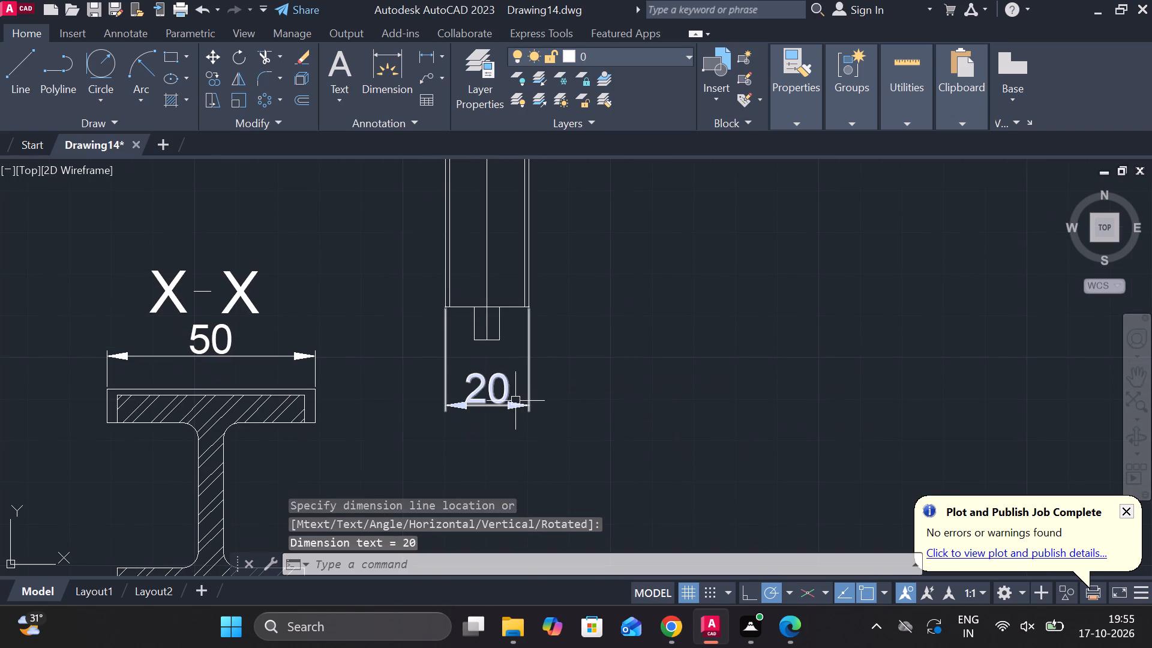
Insert a diameter symbol before the shank width dimension text so it reads Ø20.
{"action": "double_click", "coordinate": [513, 401]}
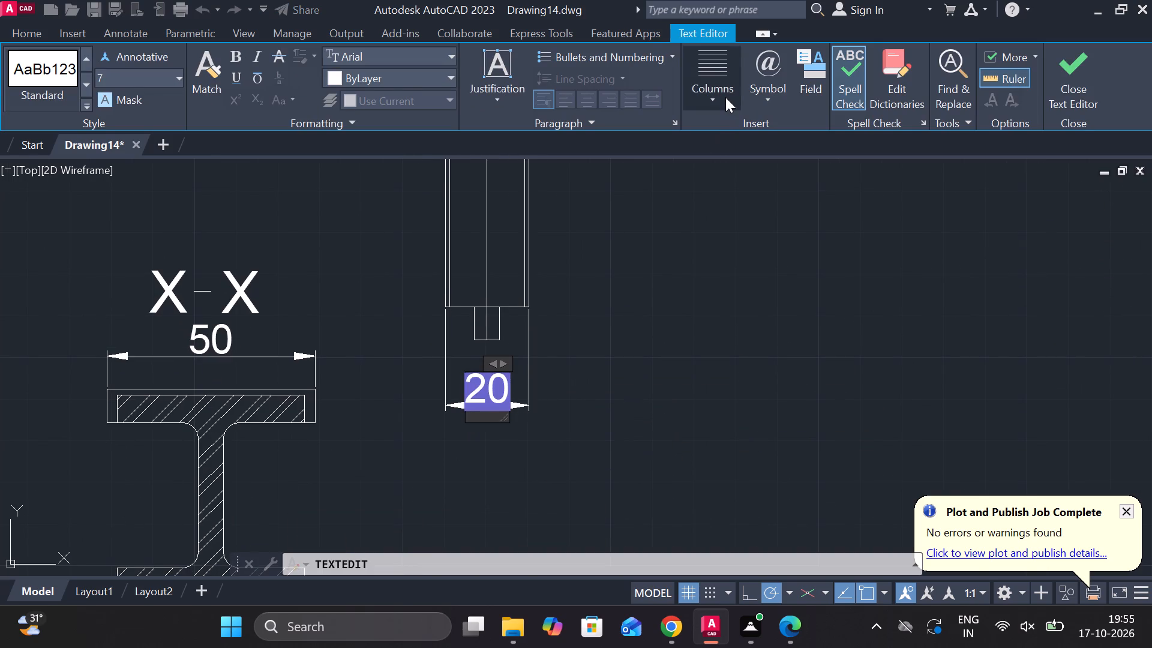
{"action": "left_click", "coordinate": [763, 98]}
{"action": "left_click", "coordinate": [797, 170]}
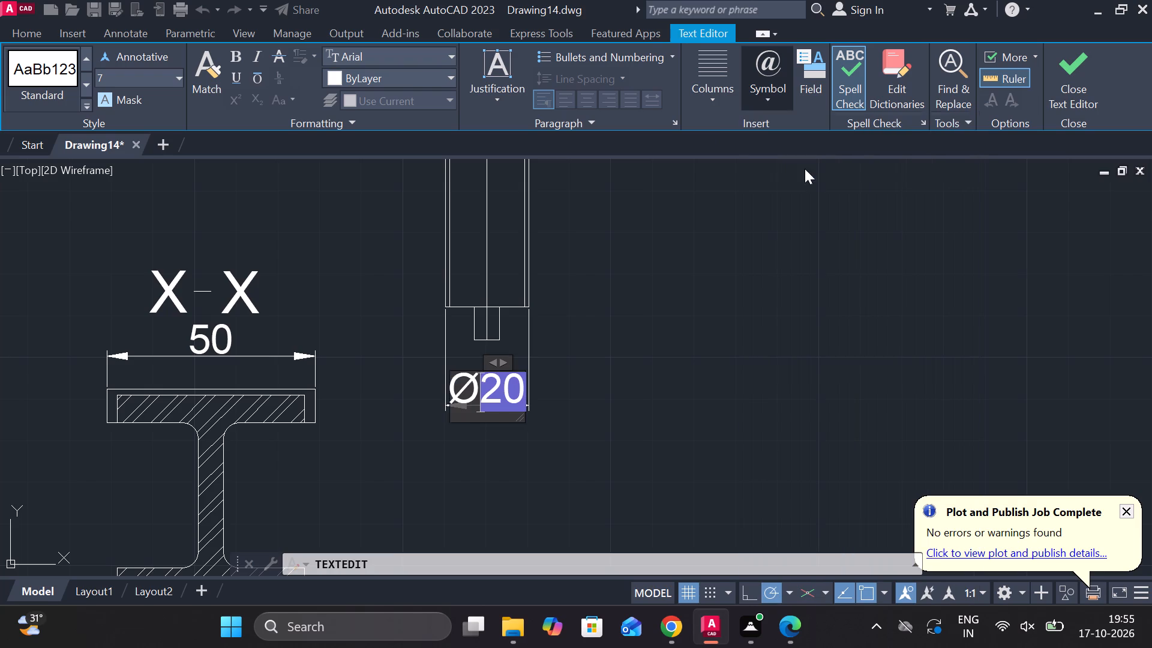
{"action": "left_click", "coordinate": [1062, 90]}
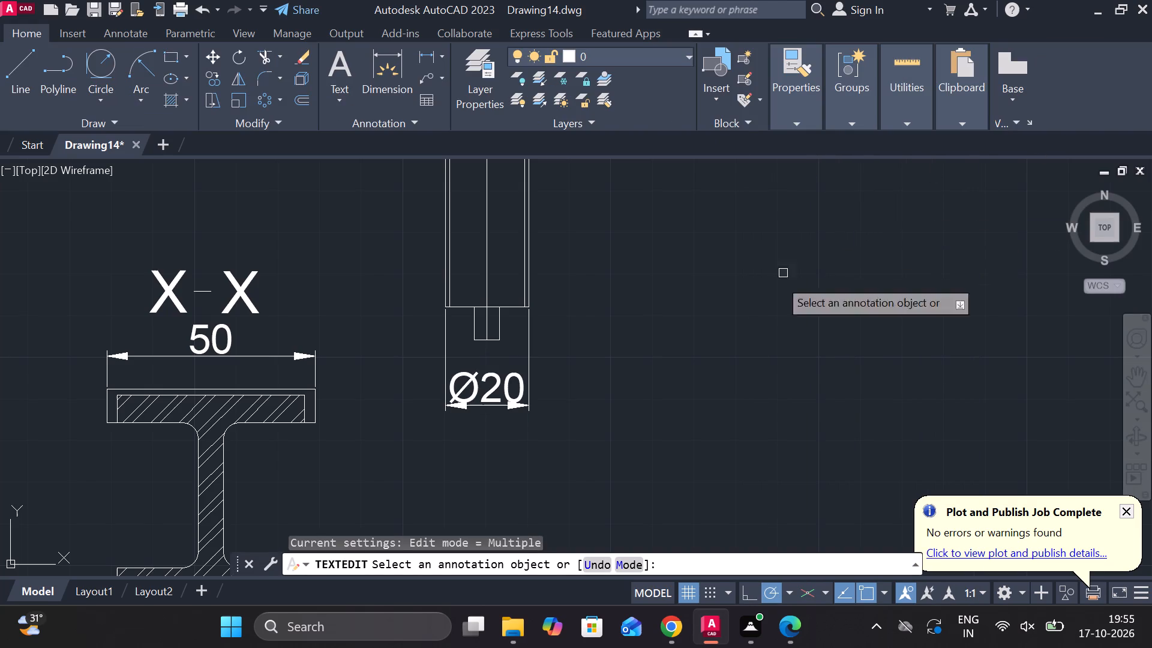
Add a vertical linear dimension for the small end stub's length, placed to the right of the shank.
{"action": "left_click", "coordinate": [430, 56]}
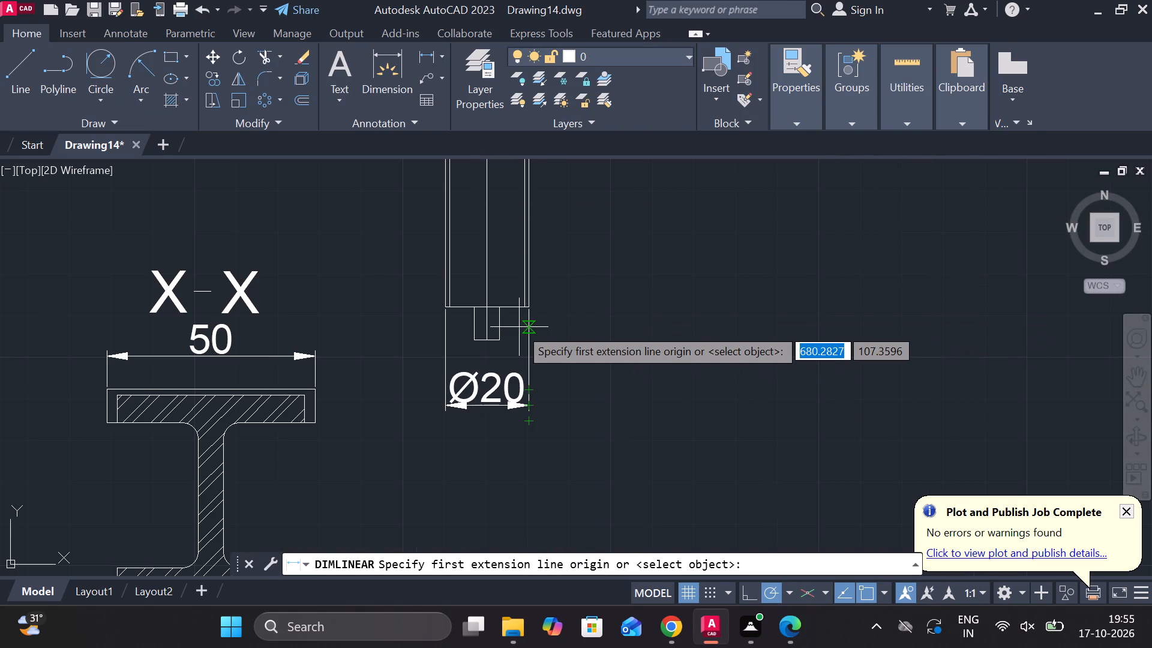
{"action": "scroll", "coordinate": [521, 334], "scroll_direction": "up", "scroll_amount": 1}
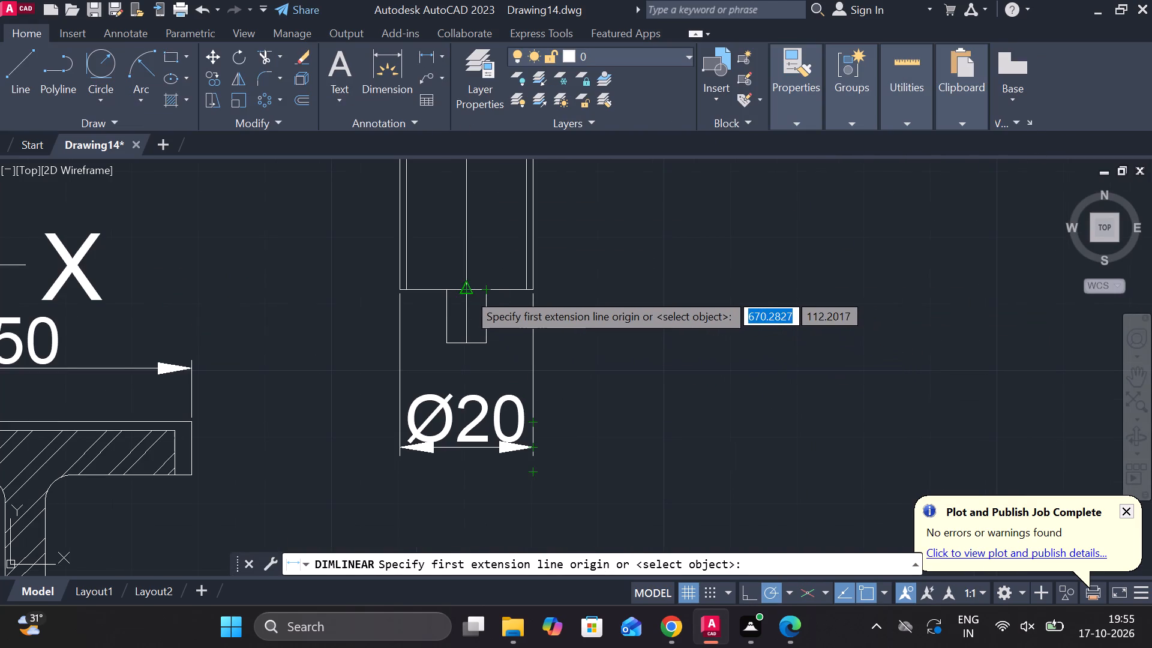
{"action": "left_click", "coordinate": [467, 292]}
{"action": "left_click", "coordinate": [466, 339]}
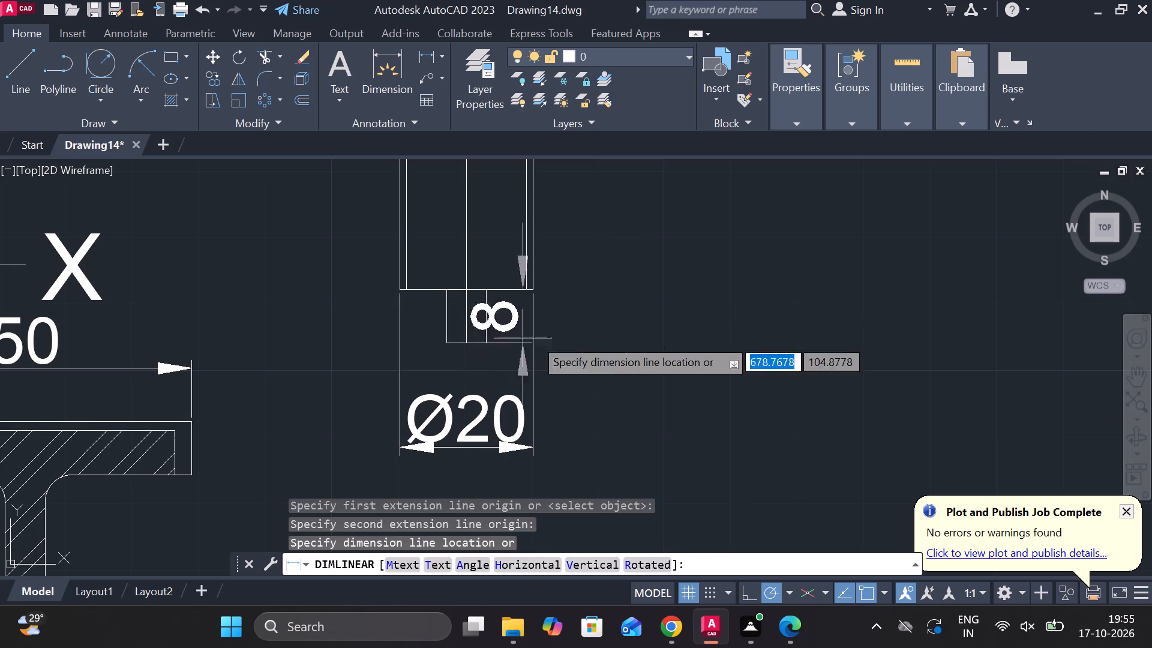
{"action": "left_click", "coordinate": [620, 328]}
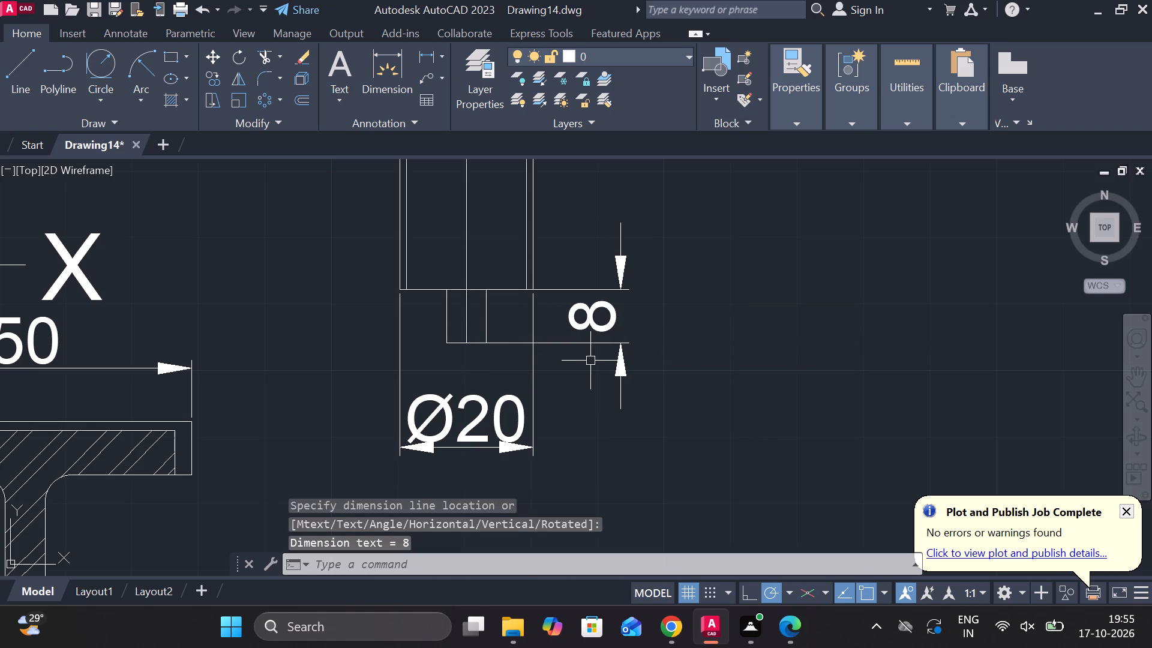
Add a multileader reading "M6,DEEP 5" pointing to the bottom centre of the small end stub, landing below the 8 dimension.
{"action": "left_click", "coordinate": [419, 73]}
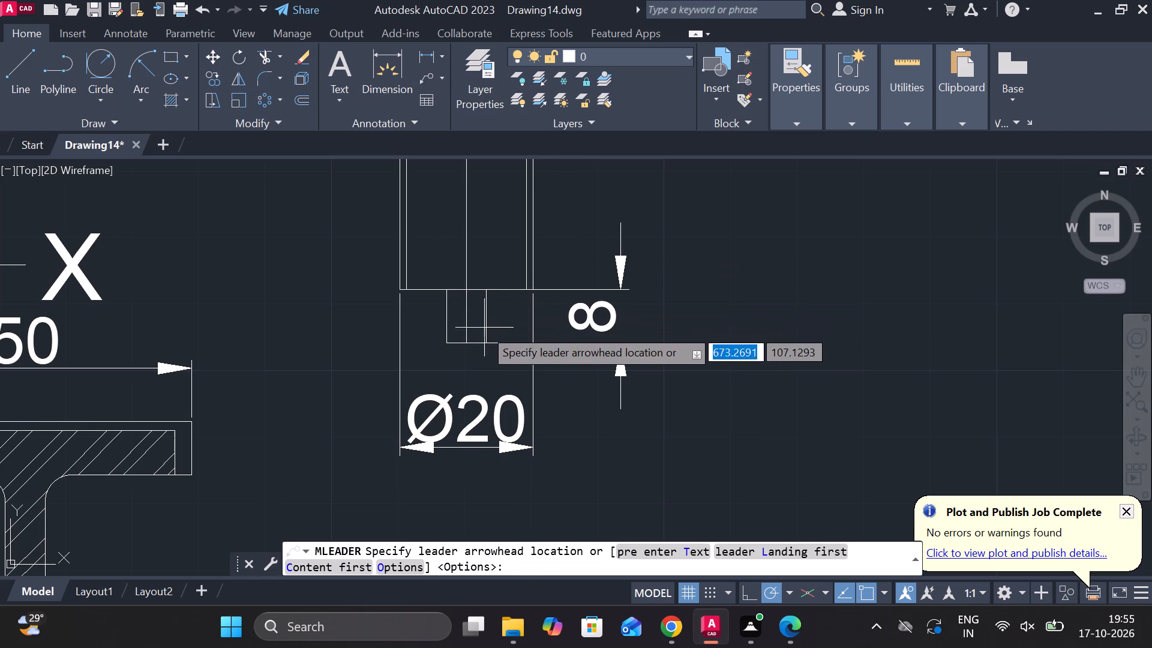
{"action": "left_click", "coordinate": [467, 340]}
{"action": "middle_click_drag", "start_coordinate": [410, 363], "coordinate": [590, 270]}
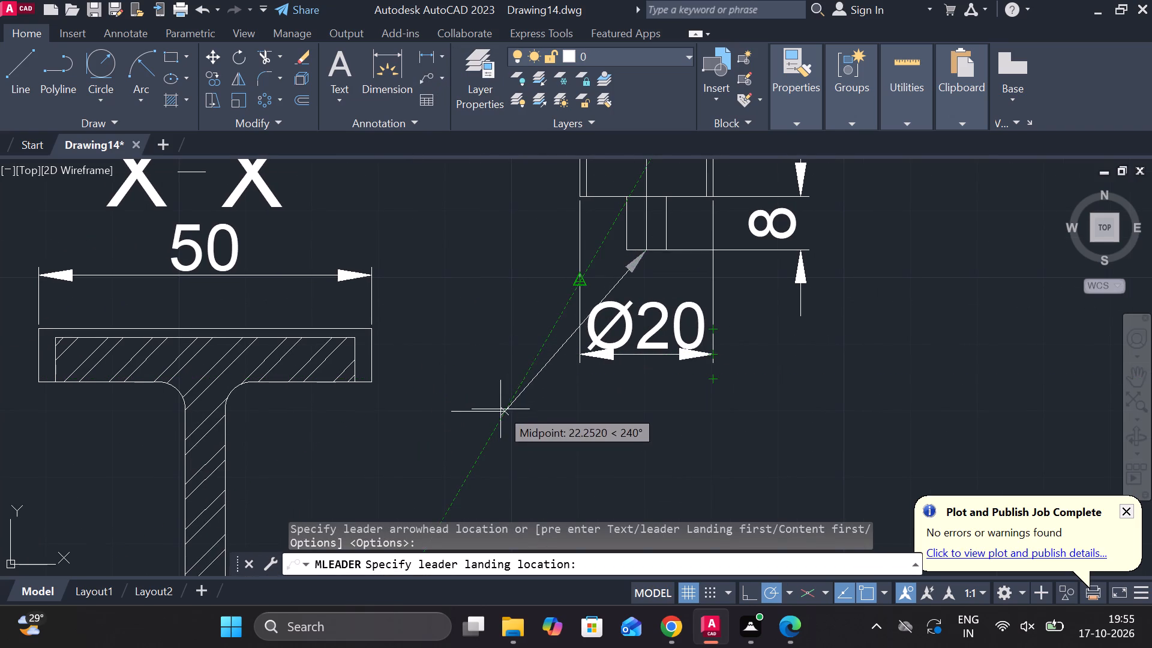
{"action": "left_click", "coordinate": [826, 371]}
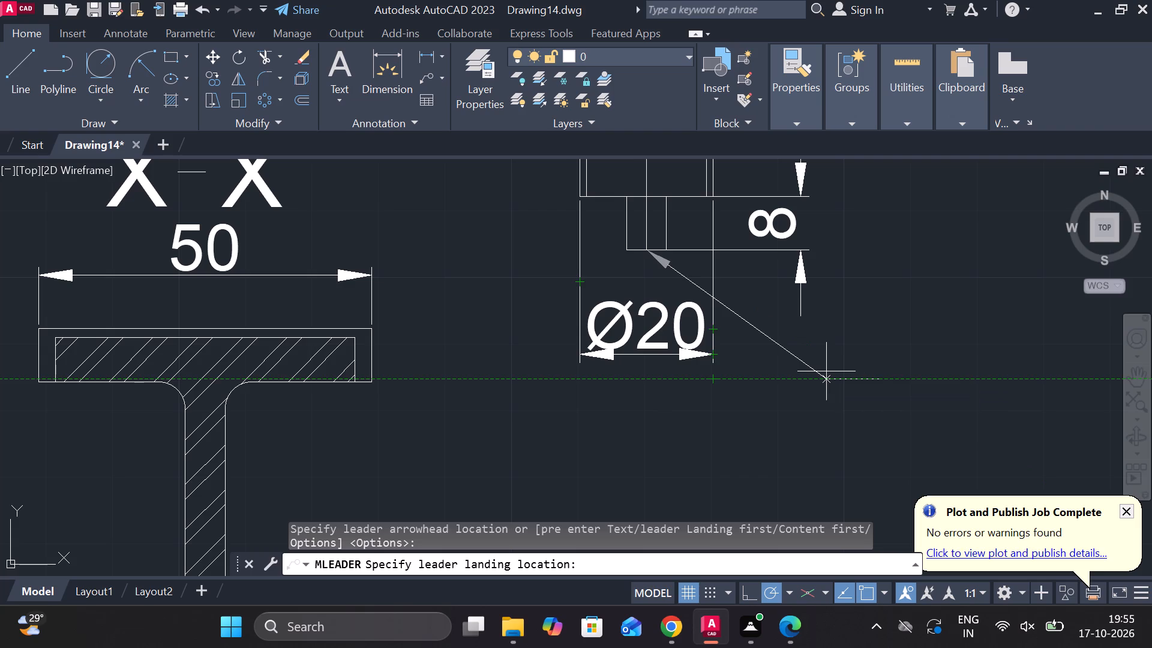
{"action": "middle_click_drag", "start_coordinate": [853, 373], "coordinate": [725, 365]}
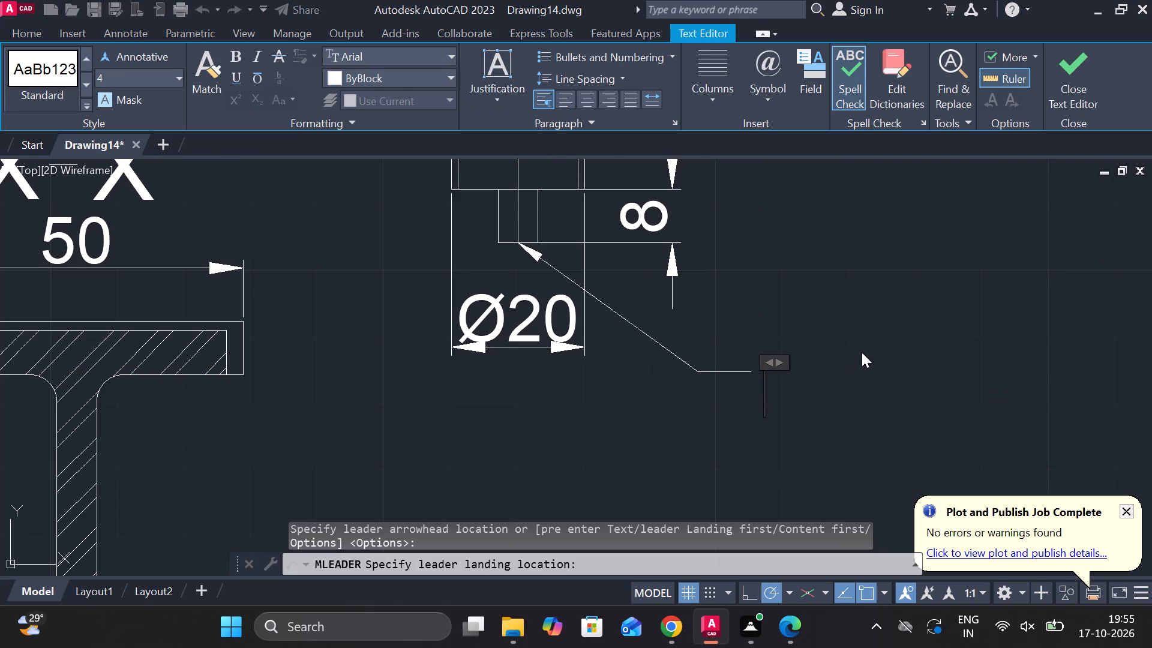
{"action": "type", "text": "M6"}
{"action": "key", "text": "space"}
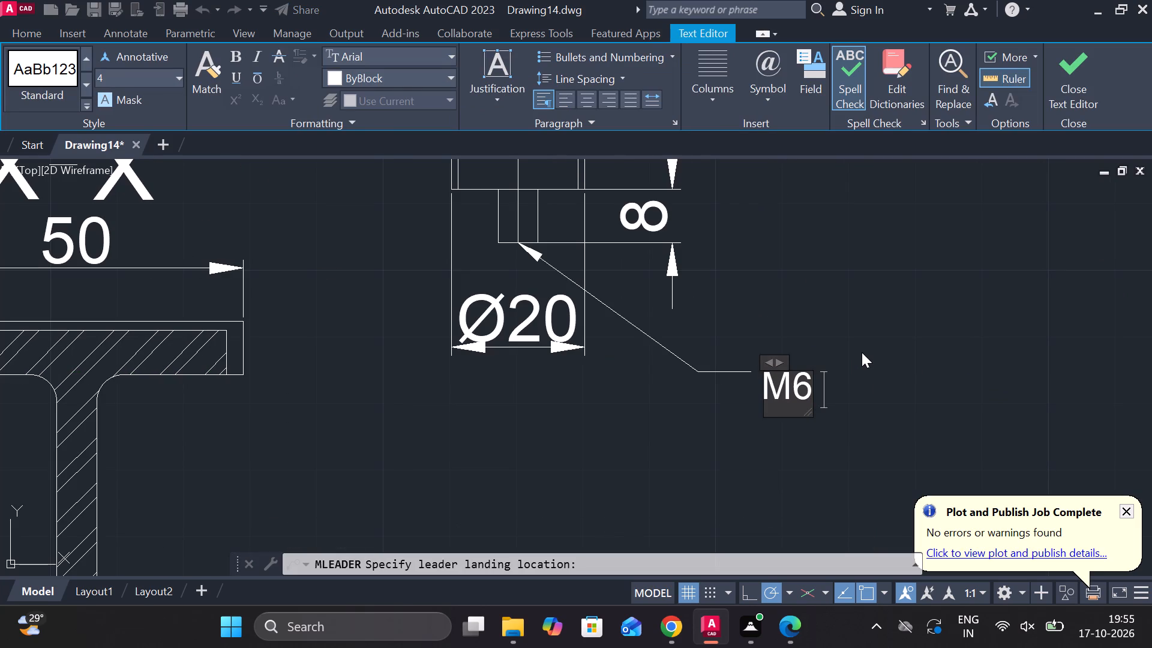
{"action": "key", "text": "BackSpace"}
{"action": "type", "text": ",DEEP"}
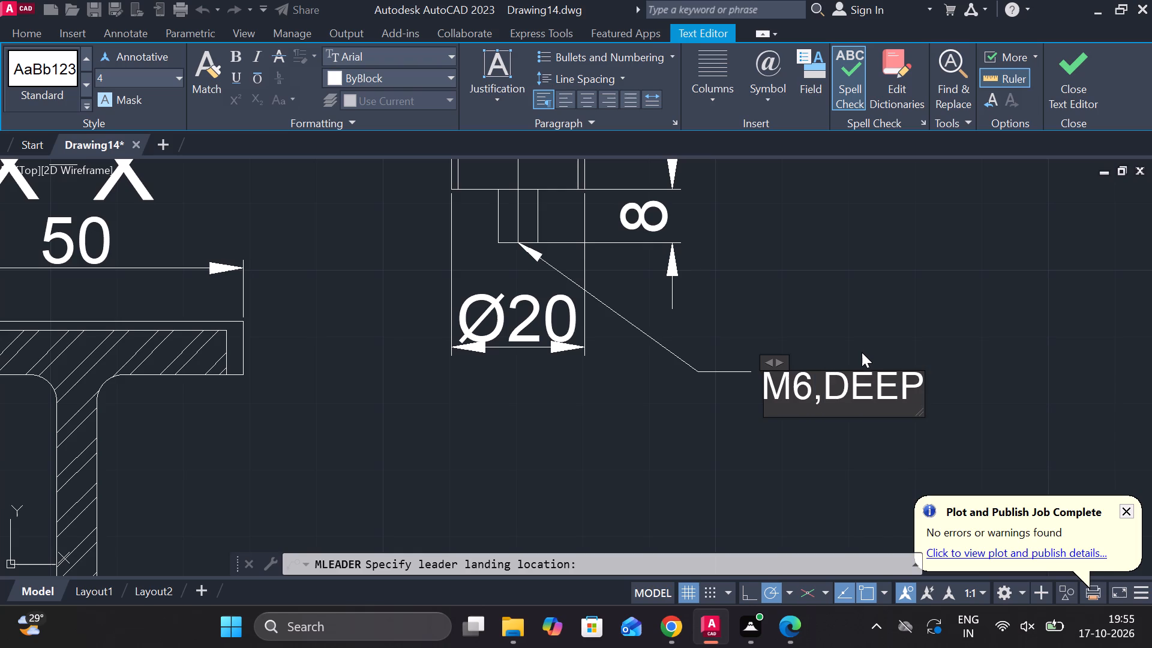
{"action": "key", "text": "space"}
{"action": "type", "text": "5"}
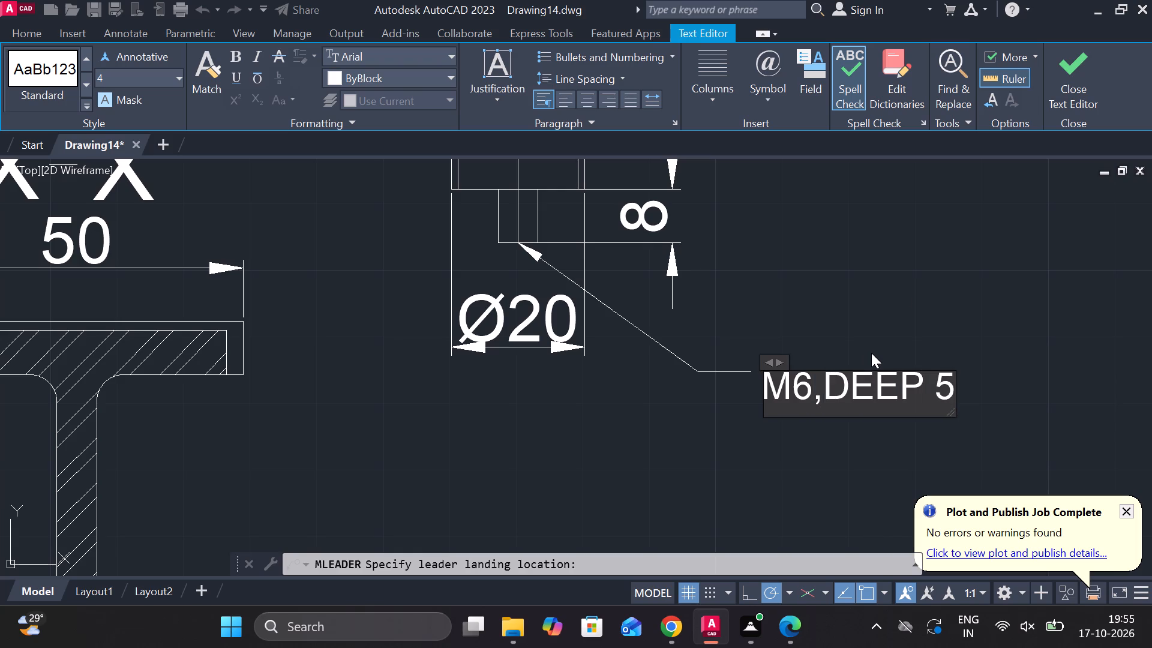
{"action": "left_click", "coordinate": [1067, 77]}
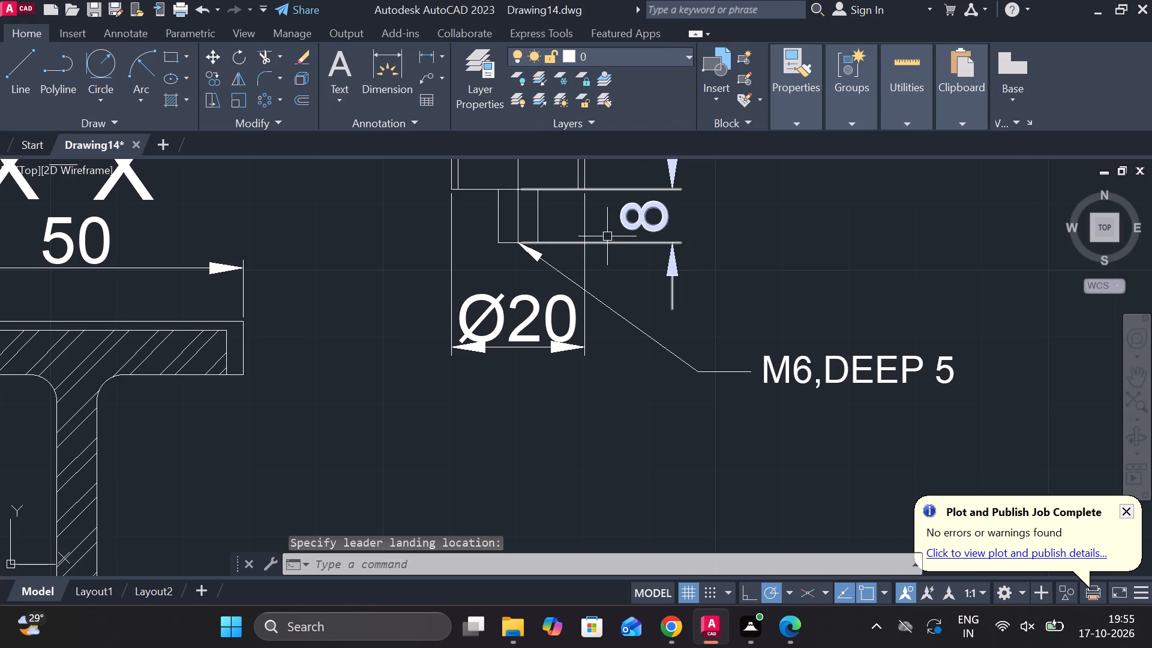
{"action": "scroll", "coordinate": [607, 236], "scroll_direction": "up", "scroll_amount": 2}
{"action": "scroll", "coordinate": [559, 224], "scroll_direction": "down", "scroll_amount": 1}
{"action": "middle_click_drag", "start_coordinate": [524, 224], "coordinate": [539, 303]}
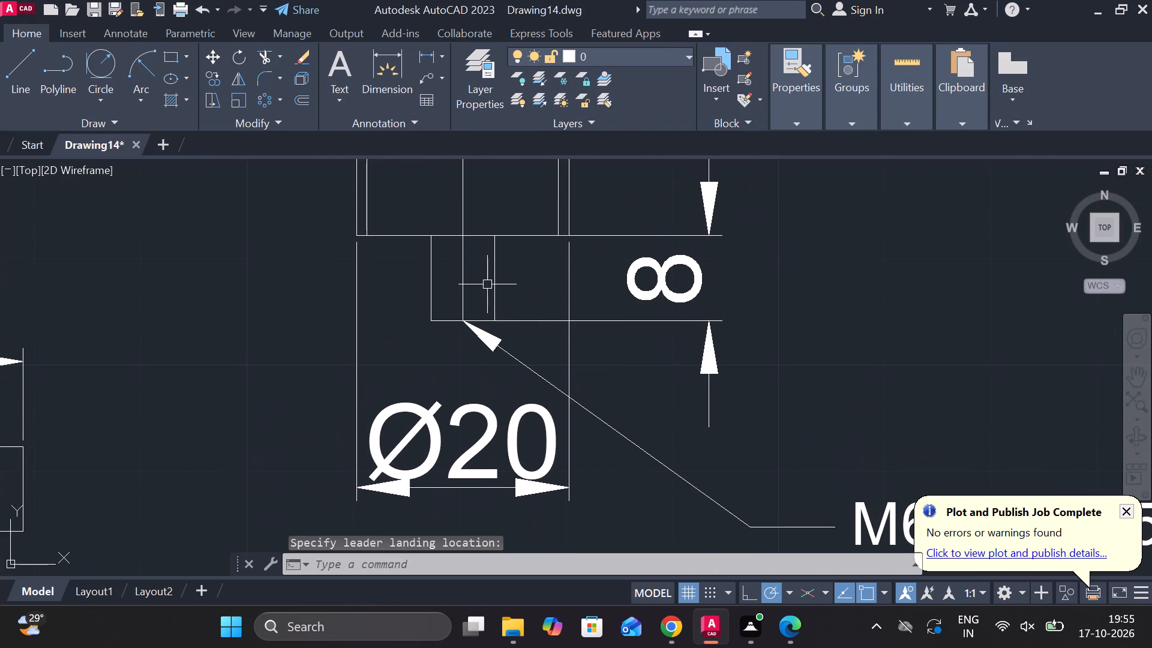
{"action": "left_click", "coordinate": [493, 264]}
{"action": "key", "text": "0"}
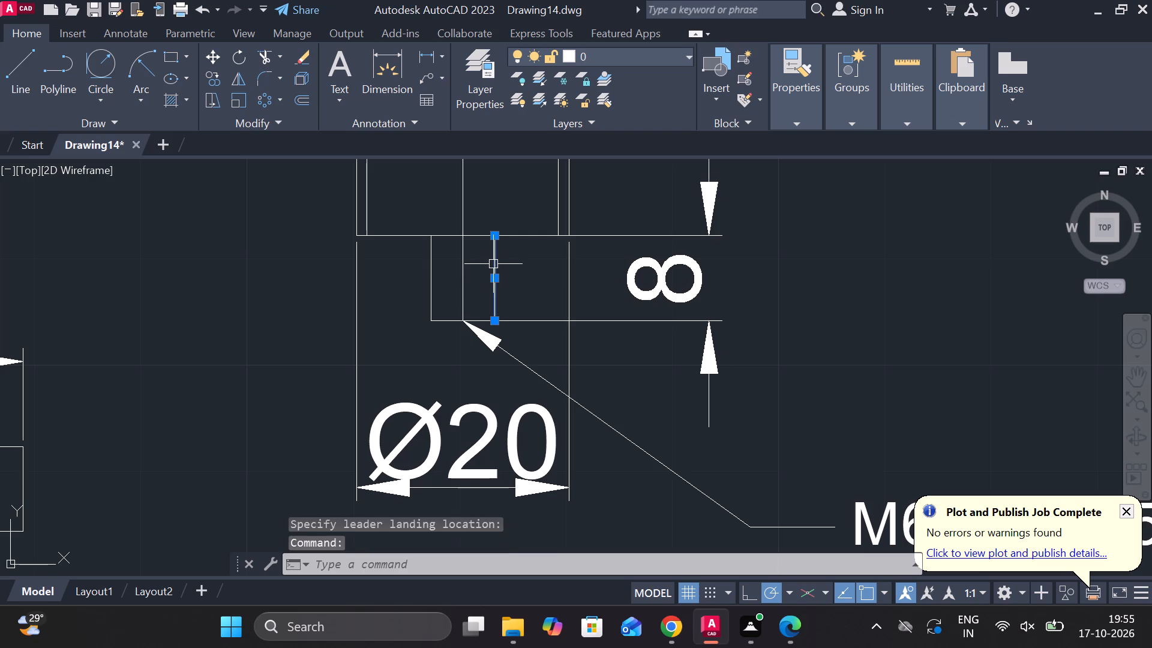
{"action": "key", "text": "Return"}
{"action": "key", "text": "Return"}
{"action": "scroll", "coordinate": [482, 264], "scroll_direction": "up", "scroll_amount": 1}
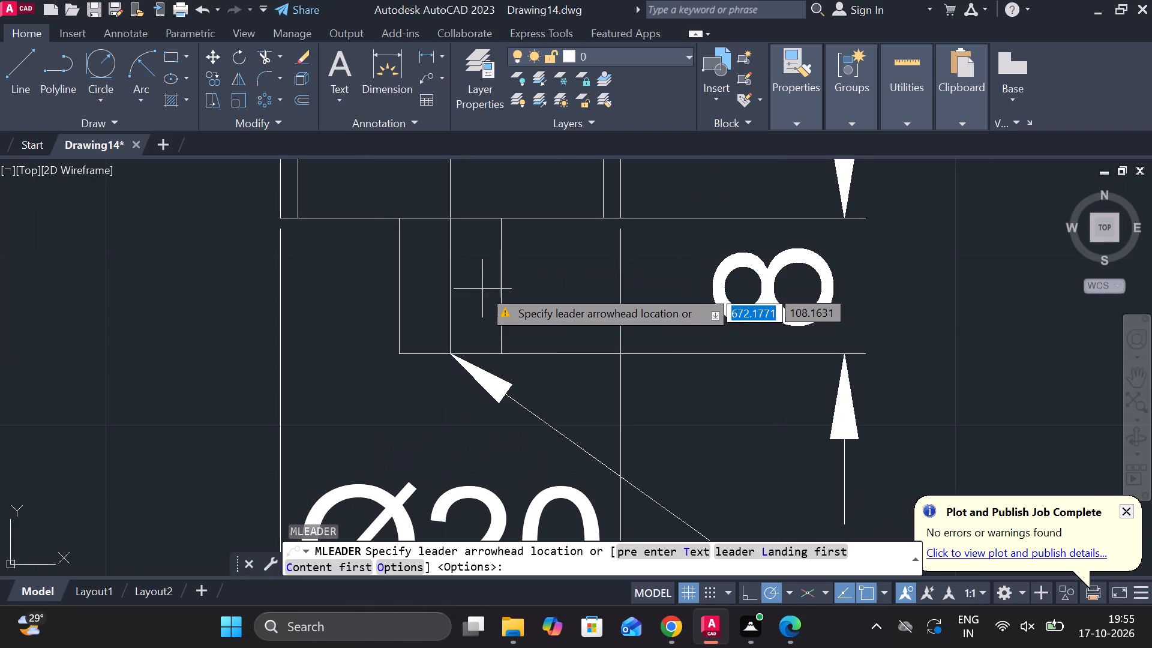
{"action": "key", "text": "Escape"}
Offset both vertical side edges of the small end stub inward by 1.
{"action": "left_click", "coordinate": [501, 265]}
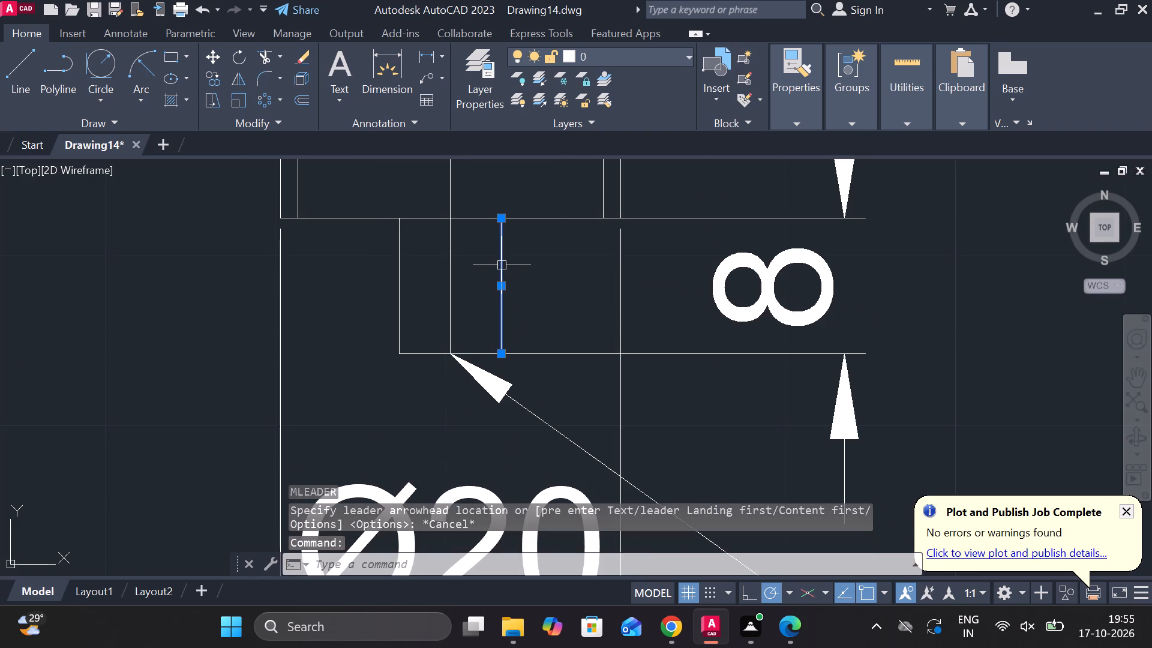
{"action": "key", "text": "o"}
{"action": "key", "text": "Return"}
{"action": "key", "text": "Return"}
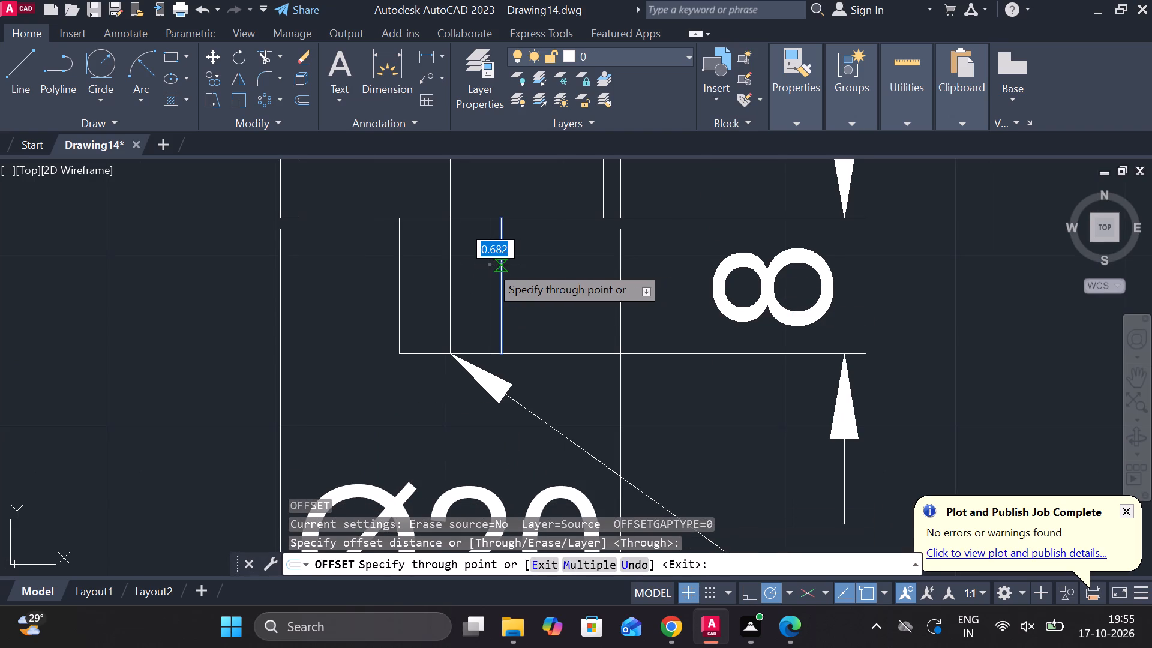
{"action": "type", "text": "1"}
{"action": "key", "text": "space"}
{"action": "left_click", "coordinate": [401, 269]}
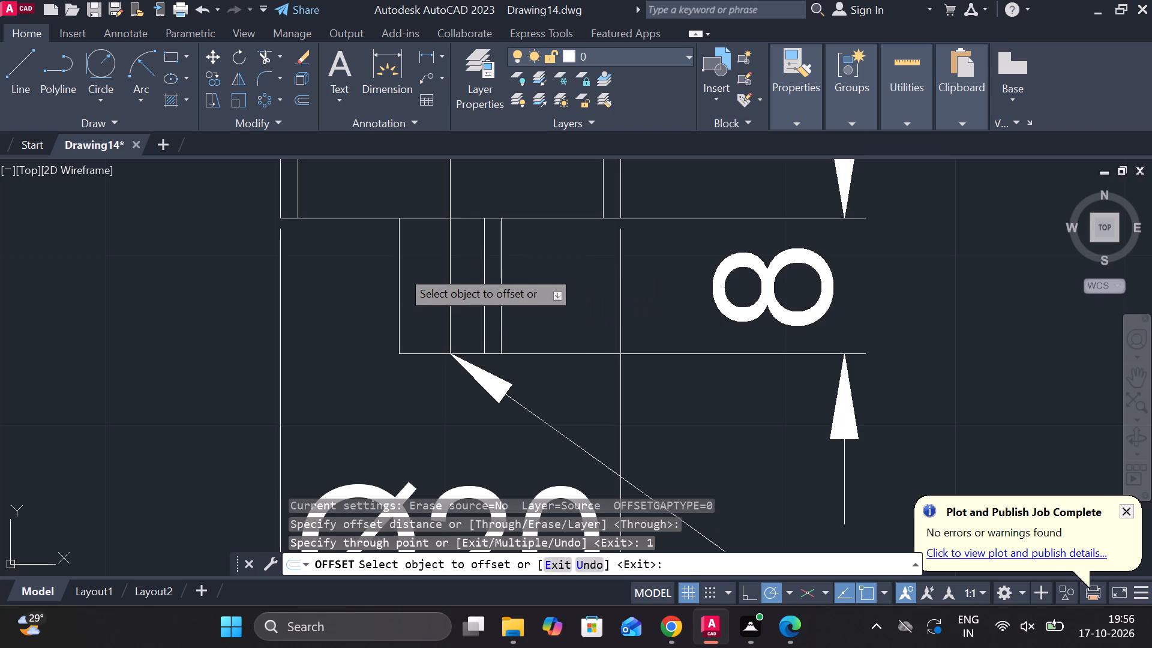
{"action": "type", "text": "1"}
{"action": "key", "text": "space"}
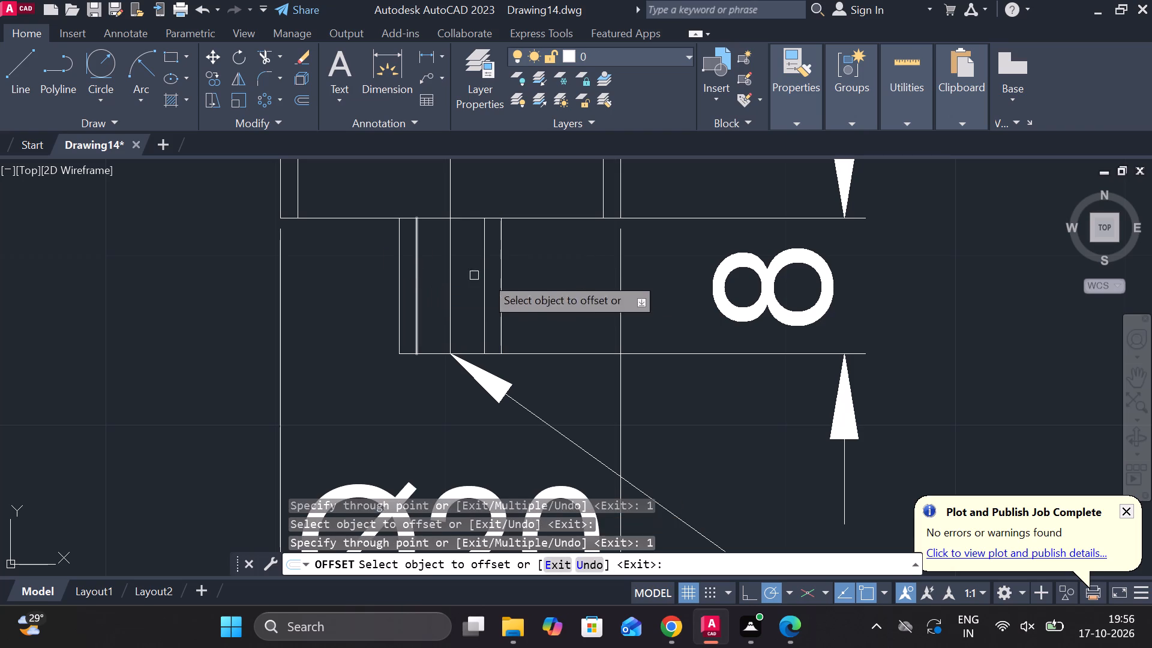
{"action": "key", "text": "Escape"}
Change the stub's four vertical lines and the left half of its bottom edge to the DASHED linetype.
{"action": "left_click", "coordinate": [505, 280]}
{"action": "left_click", "coordinate": [488, 274]}
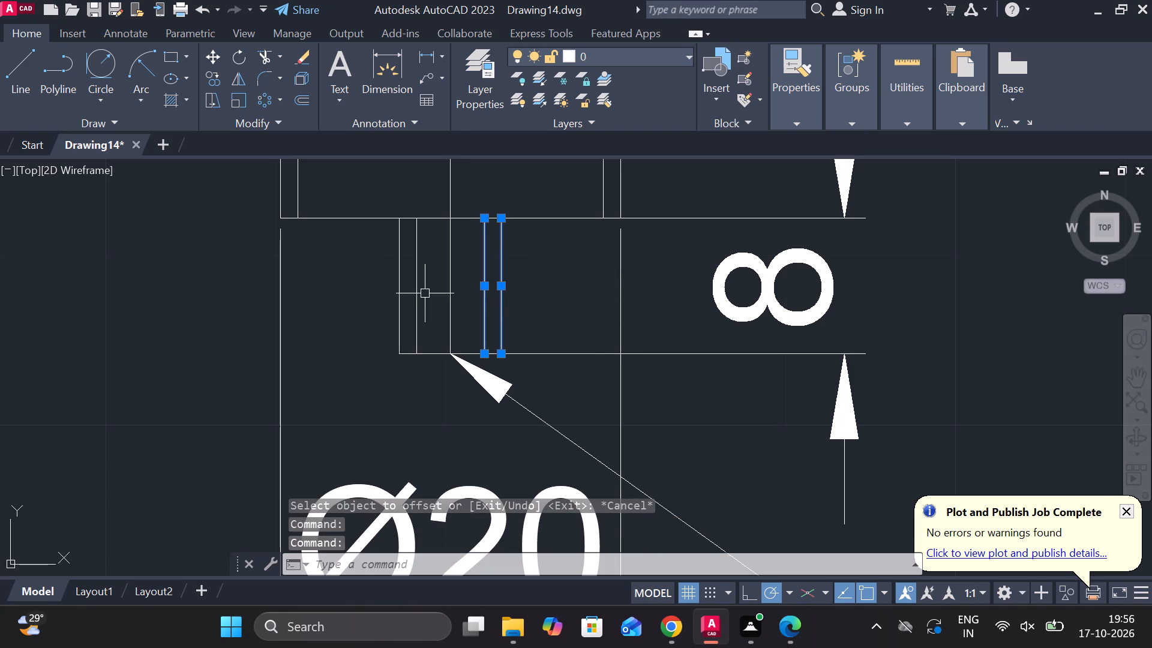
{"action": "left_click", "coordinate": [415, 296]}
{"action": "left_click", "coordinate": [394, 274]}
{"action": "left_click", "coordinate": [432, 332]}
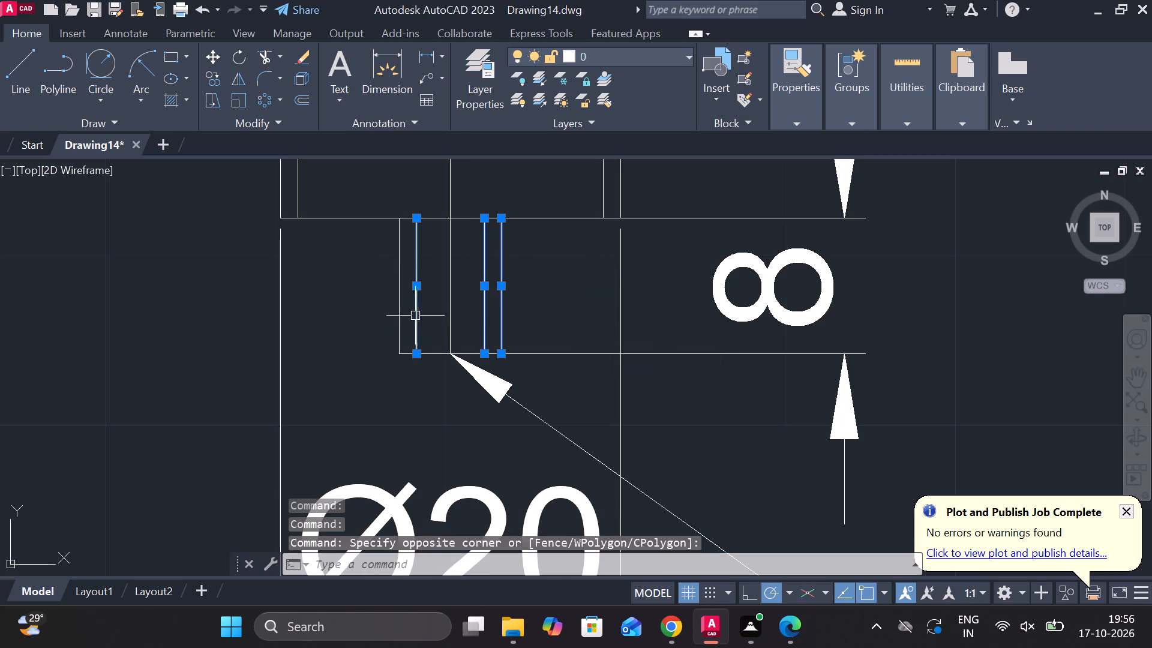
{"action": "left_click", "coordinate": [400, 295]}
{"action": "left_click", "coordinate": [440, 350]}
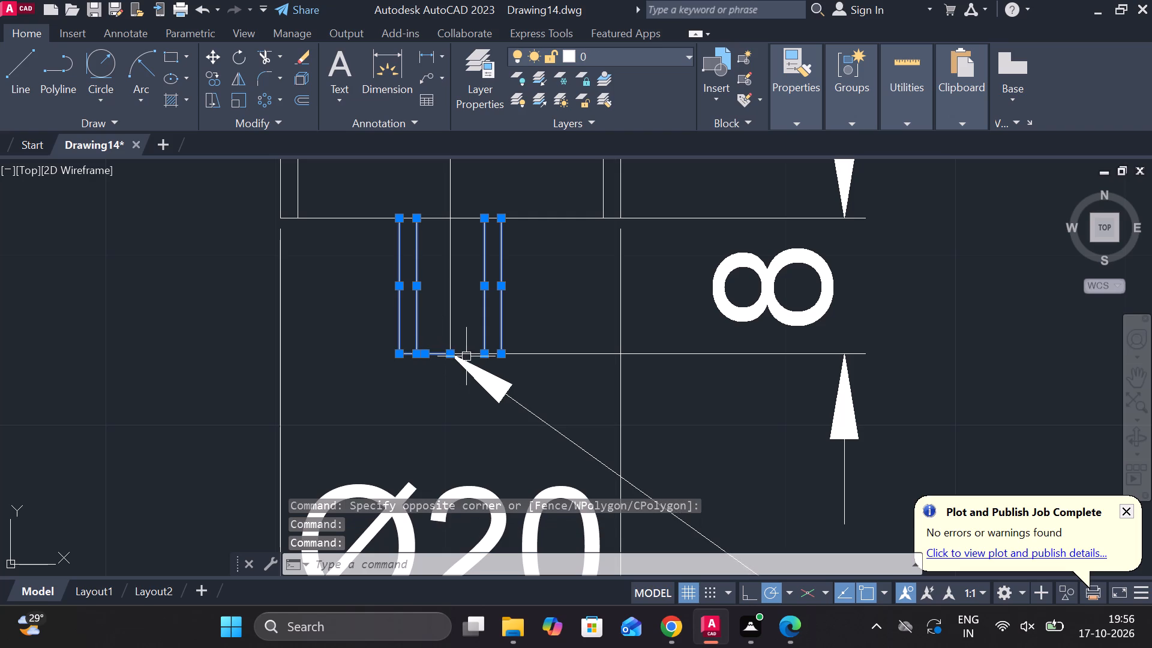
{"action": "left_click", "coordinate": [469, 356]}
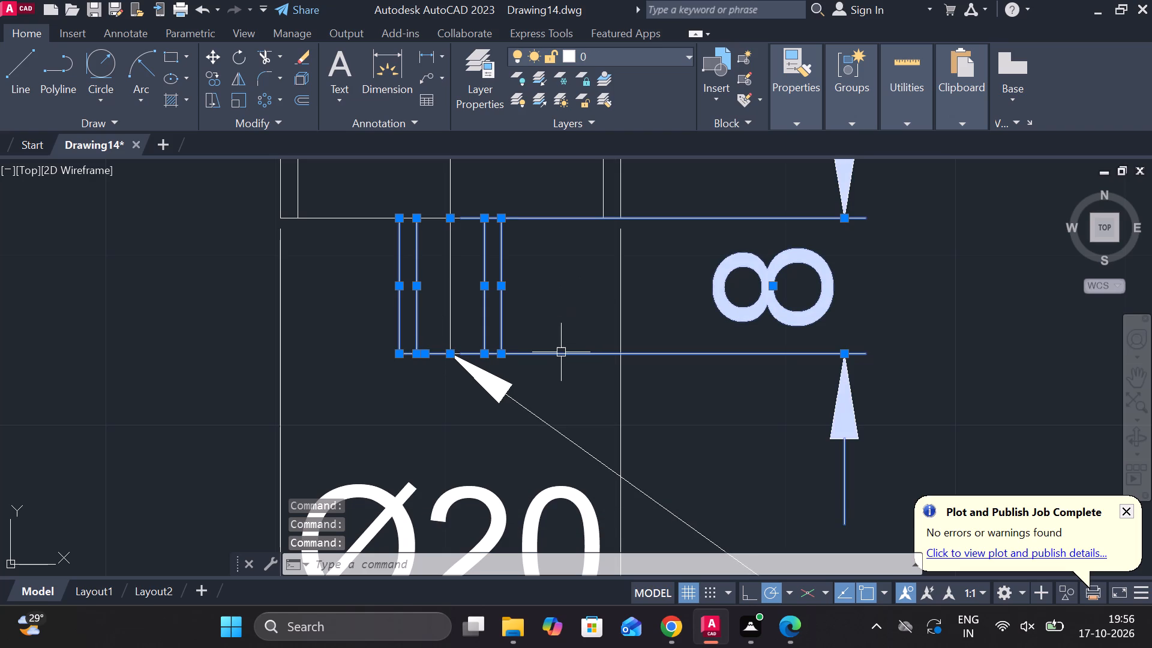
{"action": "left_click", "coordinate": [562, 352], "text": "shift"}
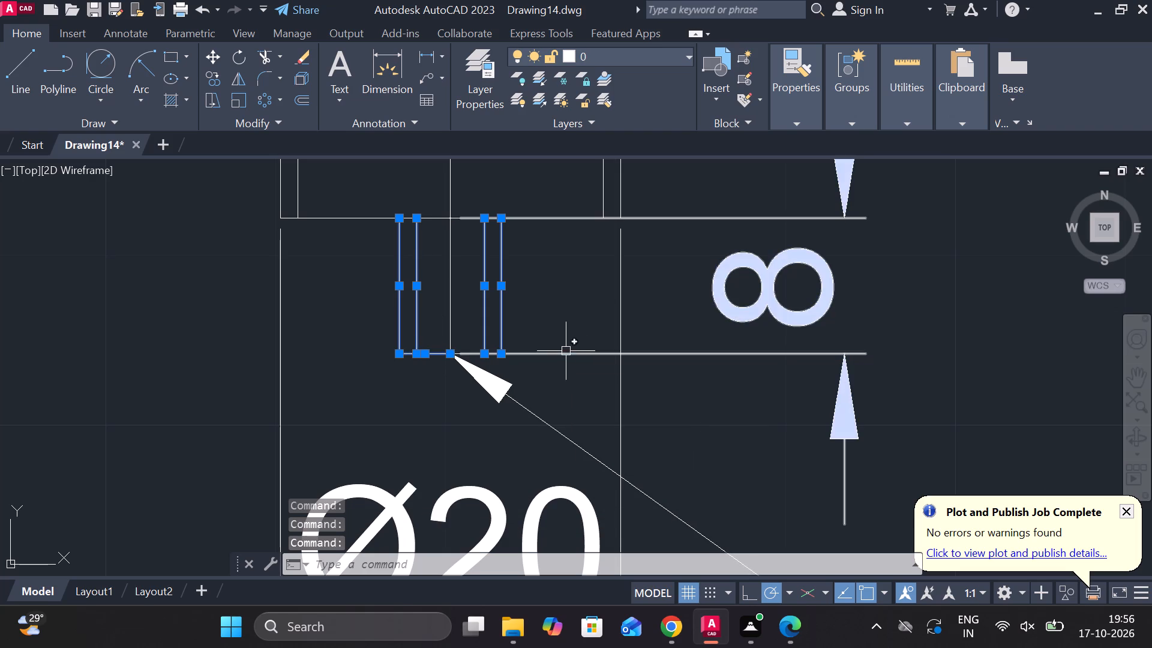
{"action": "scroll", "coordinate": [530, 349], "scroll_direction": "up", "scroll_amount": 2}
{"action": "scroll", "coordinate": [520, 352], "scroll_direction": "down", "scroll_amount": 1}
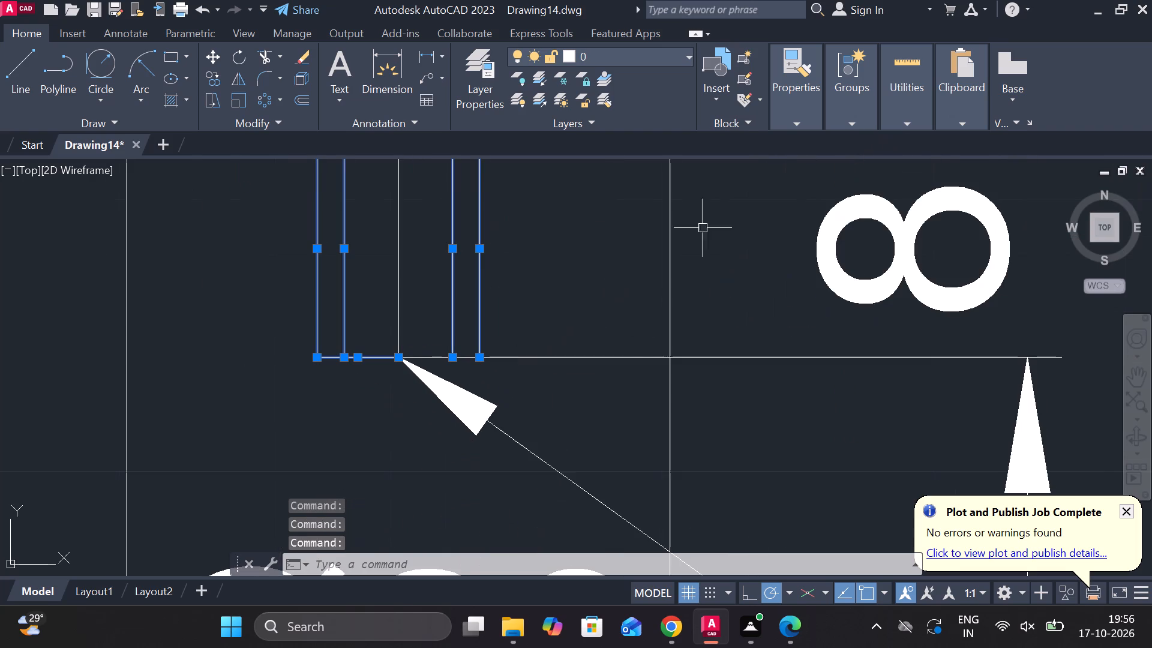
{"action": "left_click", "coordinate": [795, 131]}
{"action": "left_click", "coordinate": [801, 117]}
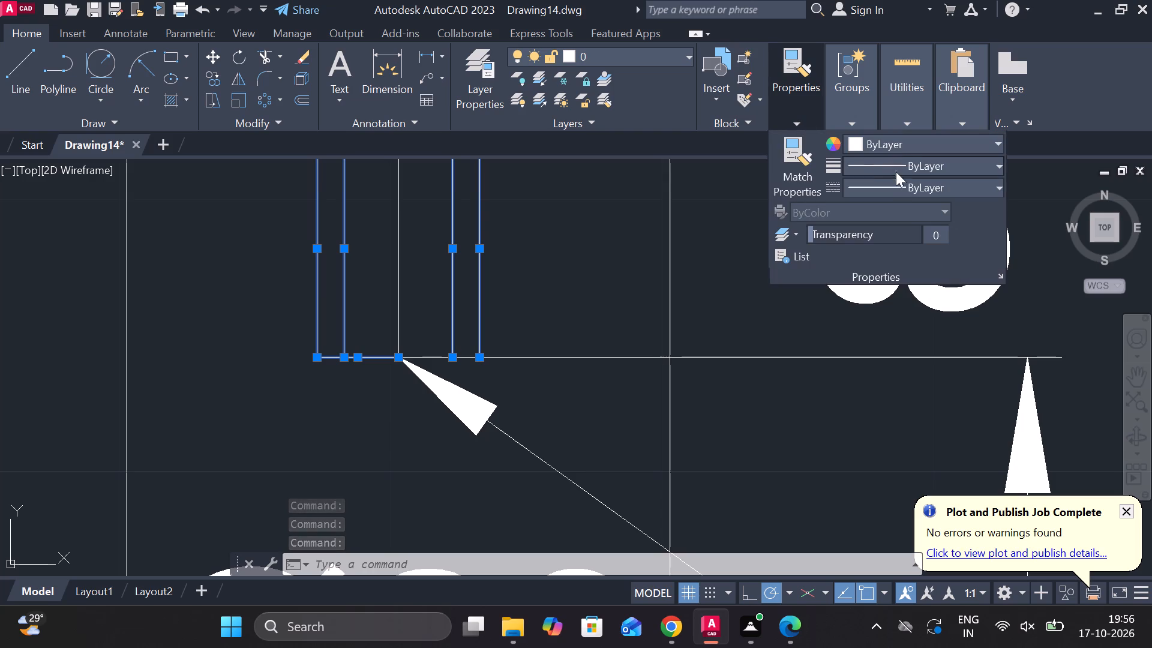
{"action": "left_click", "coordinate": [905, 190]}
{"action": "left_click", "coordinate": [895, 268]}
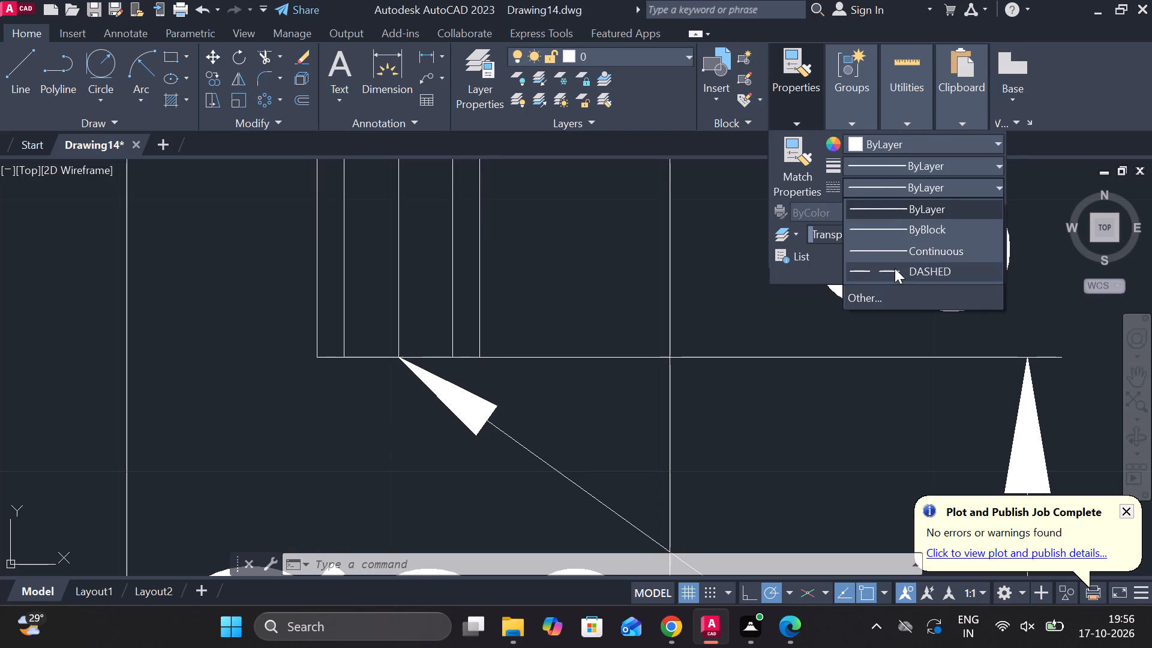
{"action": "left_click", "coordinate": [916, 190]}
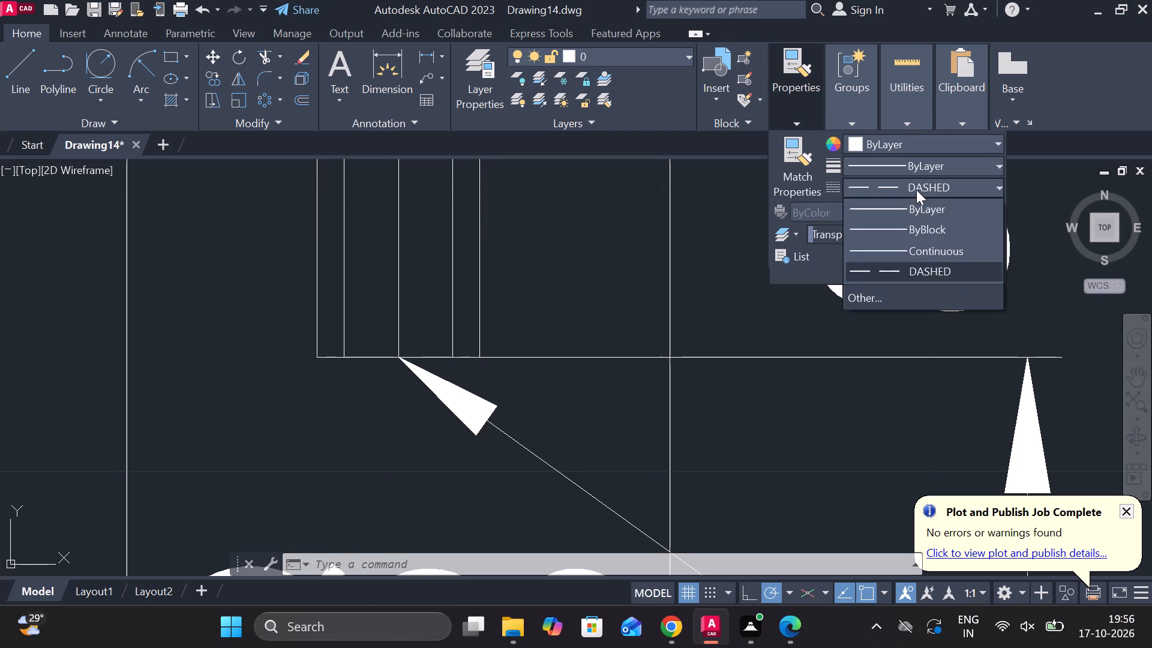
{"action": "left_click", "coordinate": [901, 264]}
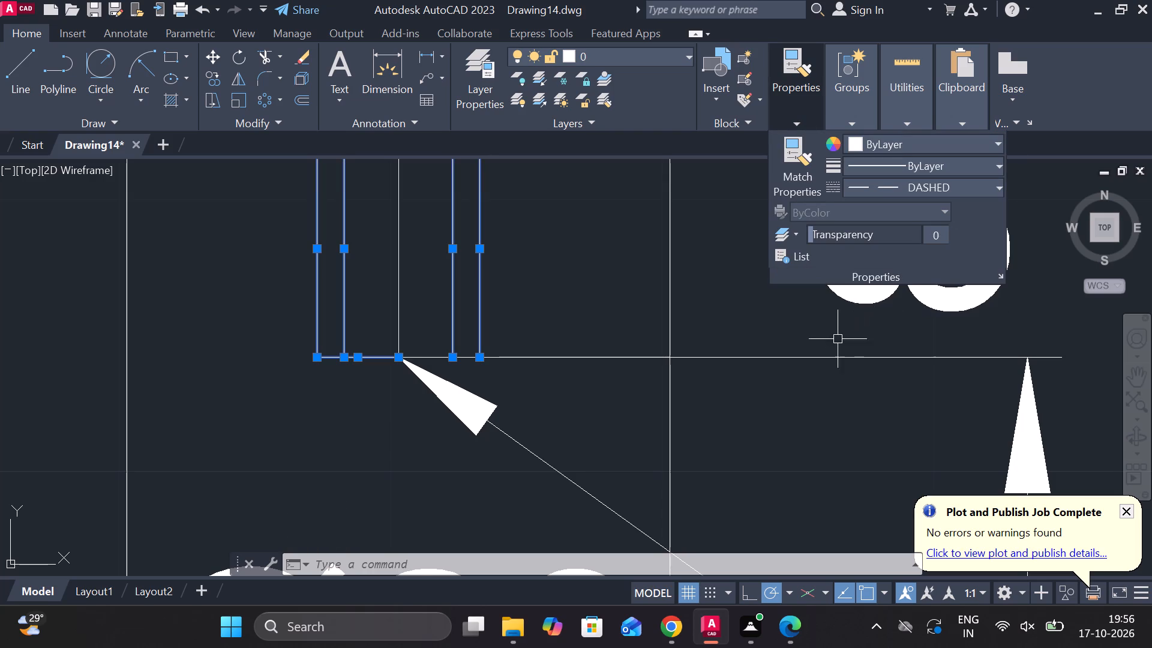
{"action": "key", "text": "Escape"}
Set DASHED as the current linetype with no objects selected.
{"action": "scroll", "coordinate": [584, 334], "scroll_direction": "down", "scroll_amount": 3}
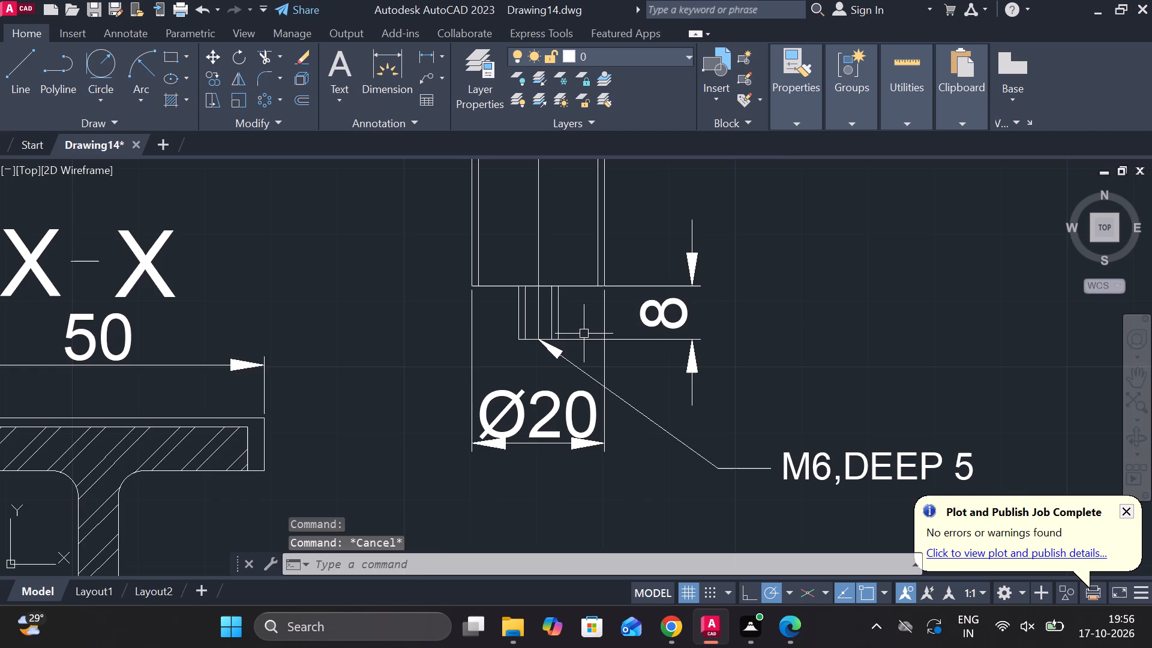
{"action": "scroll", "coordinate": [549, 322], "scroll_direction": "up", "scroll_amount": 2}
{"action": "key", "text": "Escape"}
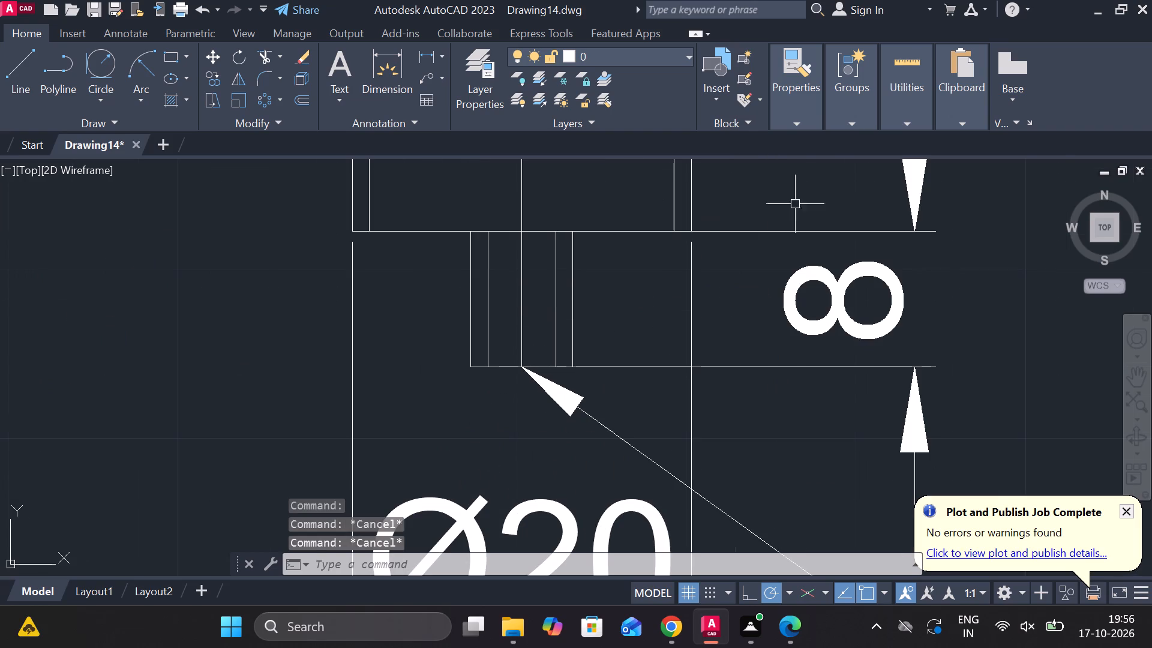
{"action": "left_click", "coordinate": [800, 130]}
{"action": "left_click", "coordinate": [973, 185]}
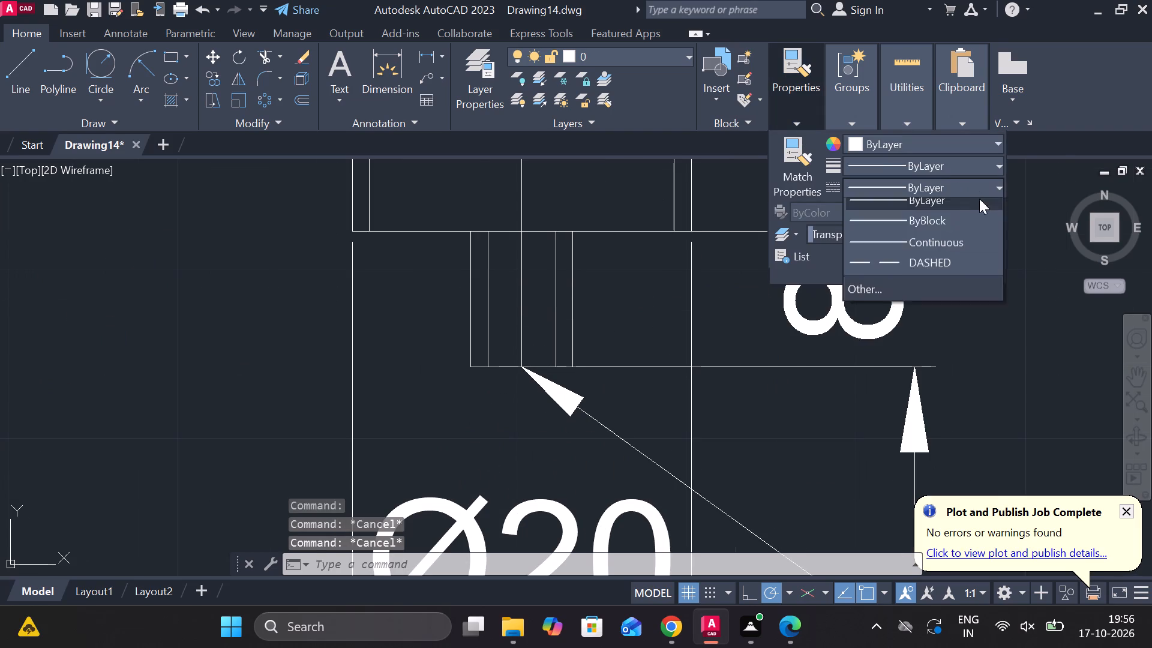
{"action": "left_click", "coordinate": [929, 276]}
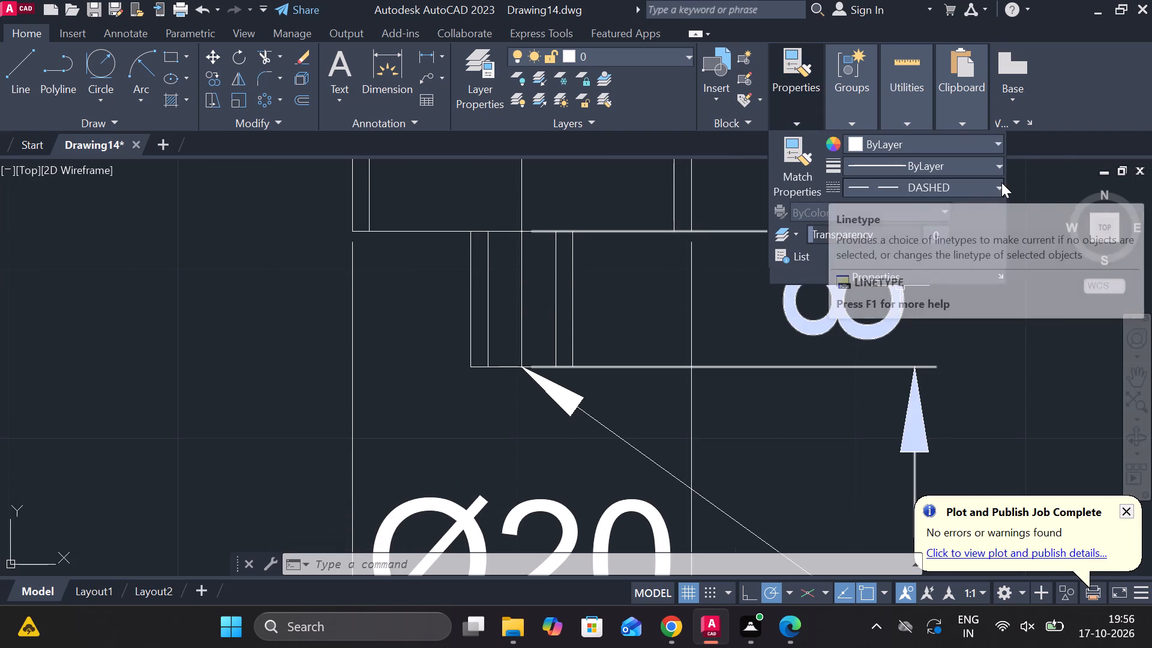
Set both the linetype global scale factor and the current object scale to 0.4.
{"action": "left_click", "coordinate": [1001, 182]}
{"action": "left_click", "coordinate": [877, 296]}
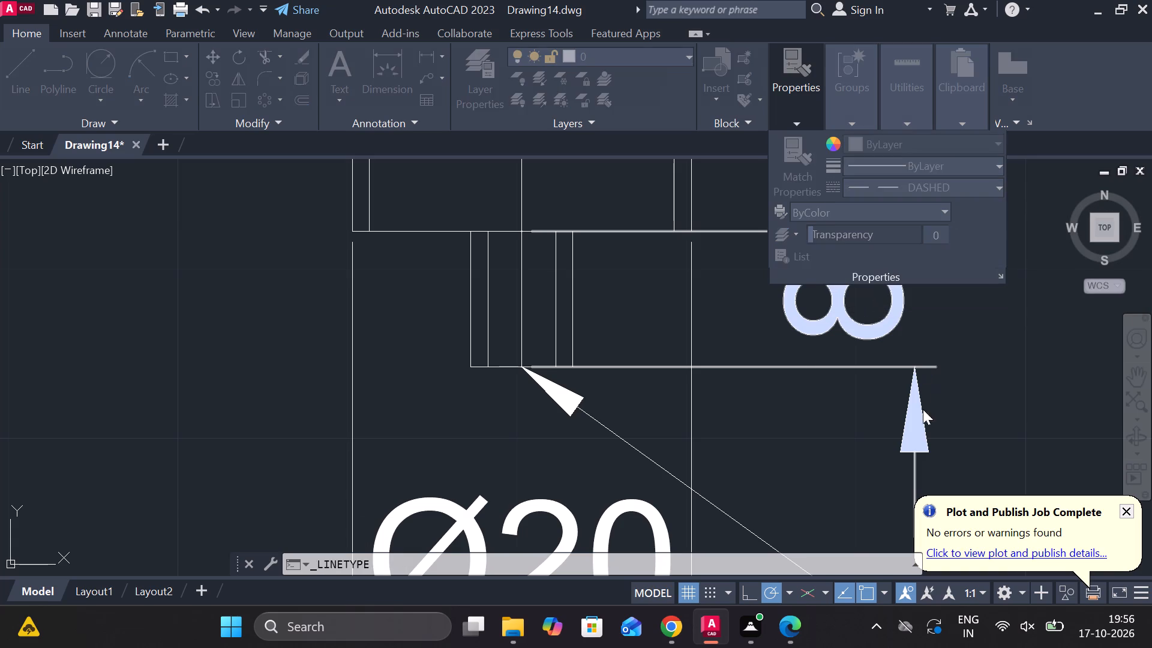
{"action": "left_click_drag", "start_coordinate": [785, 389], "coordinate": [649, 391]}
{"action": "key", "text": "period"}
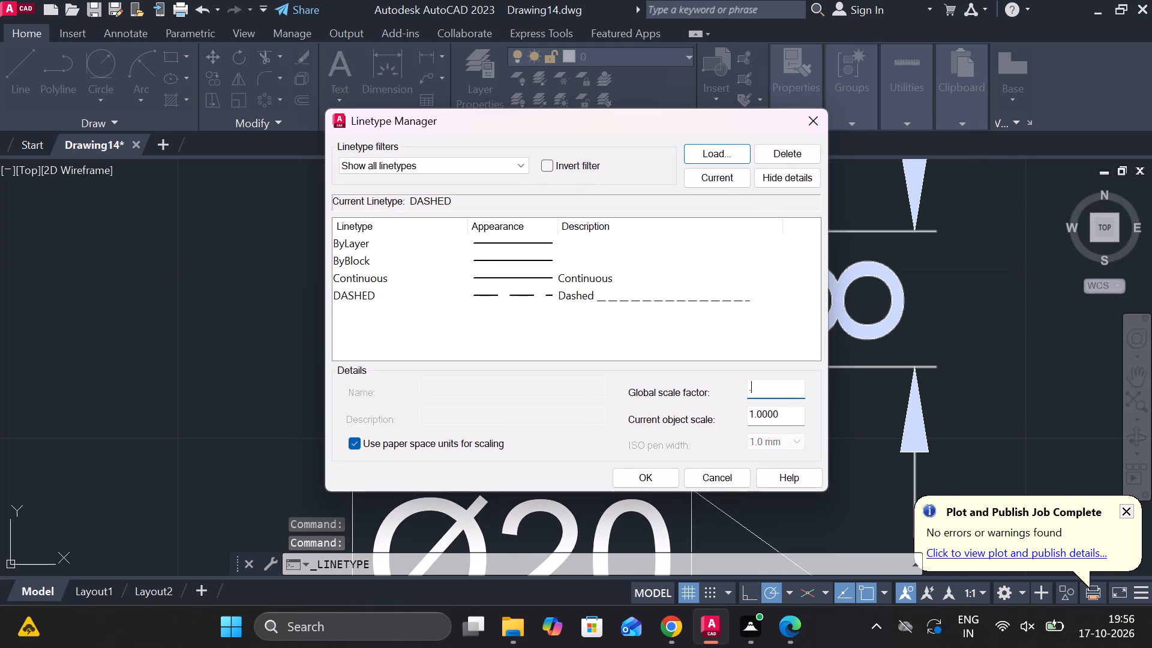
{"action": "key", "text": "4"}
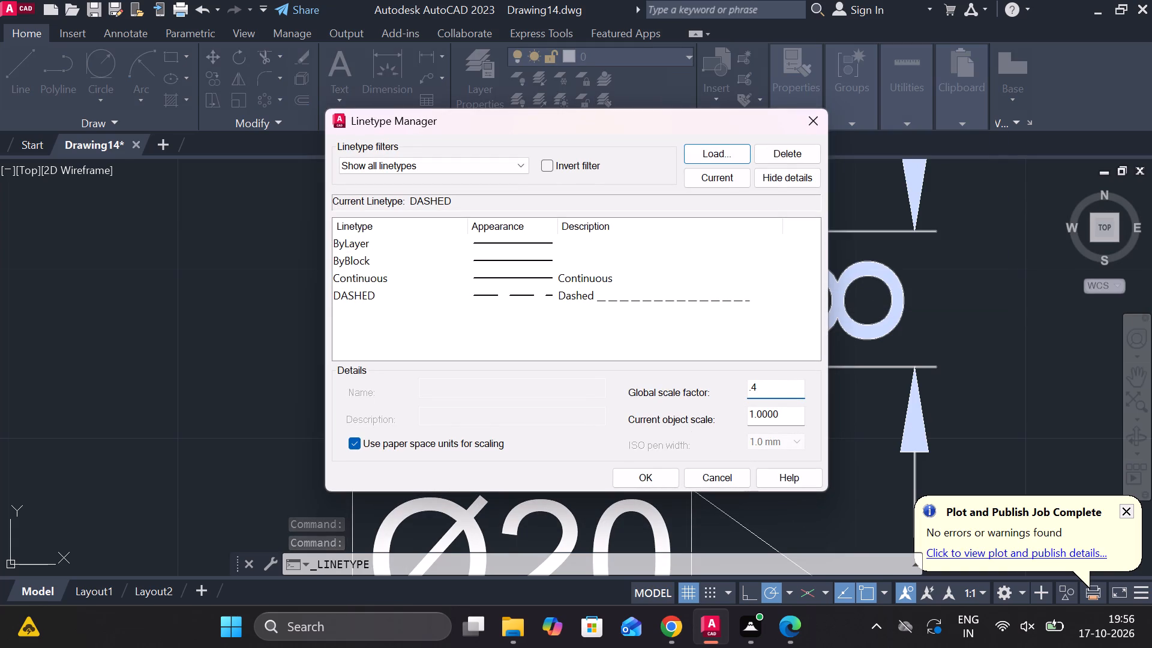
{"action": "left_click_drag", "start_coordinate": [784, 416], "coordinate": [718, 418]}
{"action": "type", "text": ".4"}
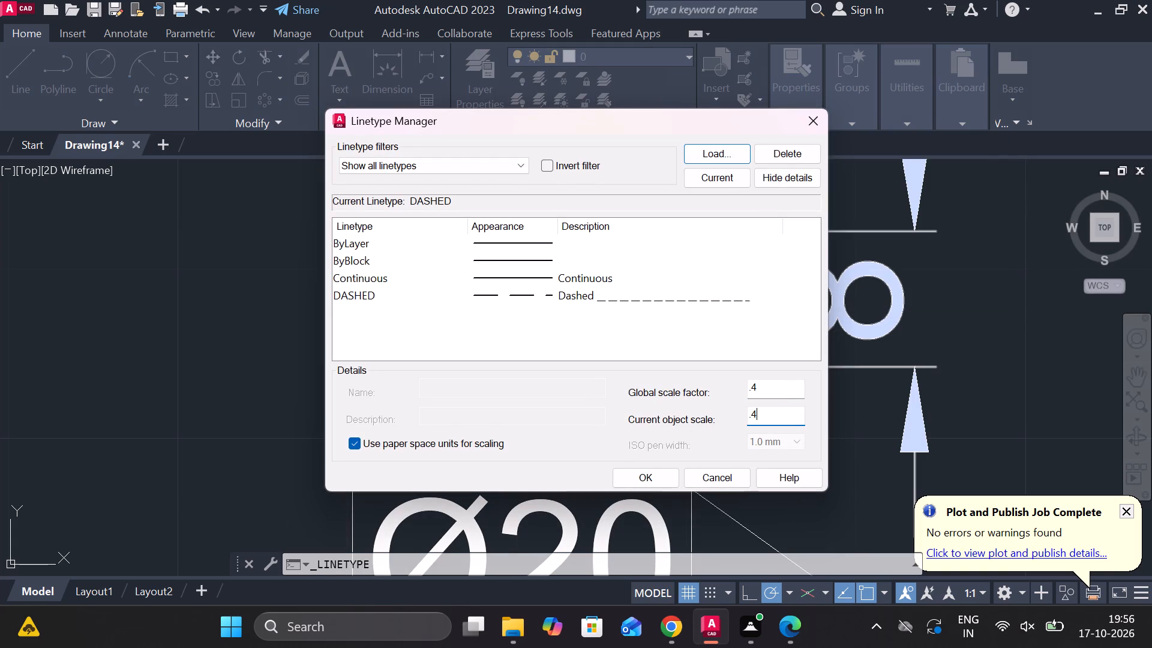
{"action": "left_click", "coordinate": [670, 467]}
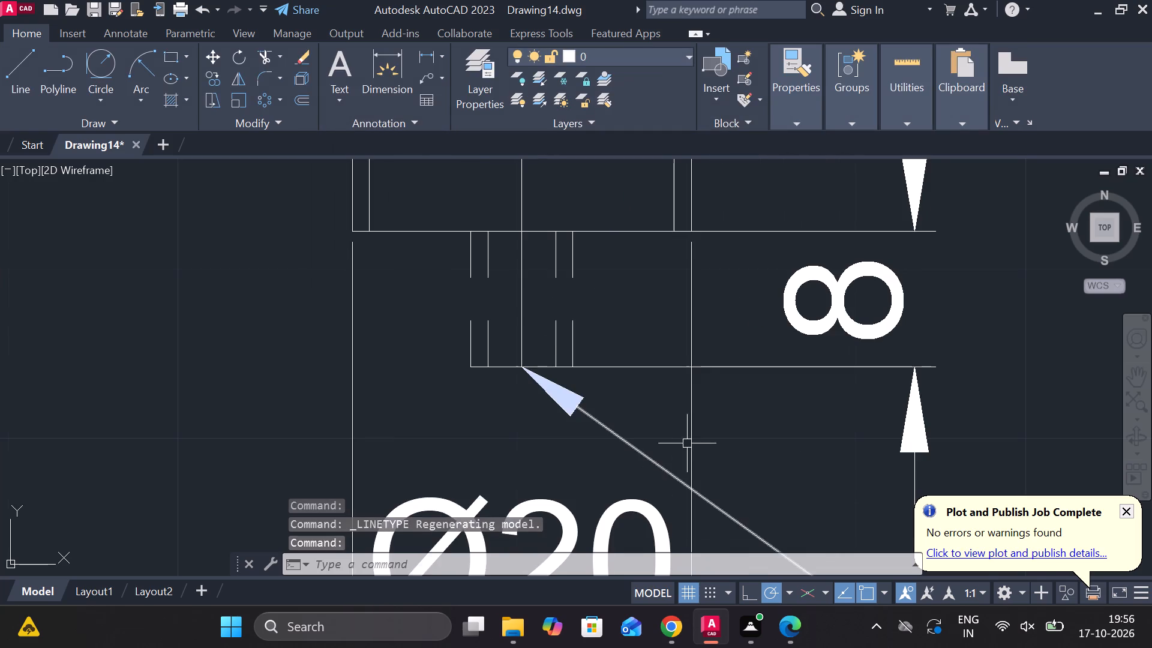
Examine the dashed hole lines at the screw's M6 end and the overall layout of both part drawings.
{"action": "scroll", "coordinate": [692, 395], "scroll_direction": "down", "scroll_amount": 6}
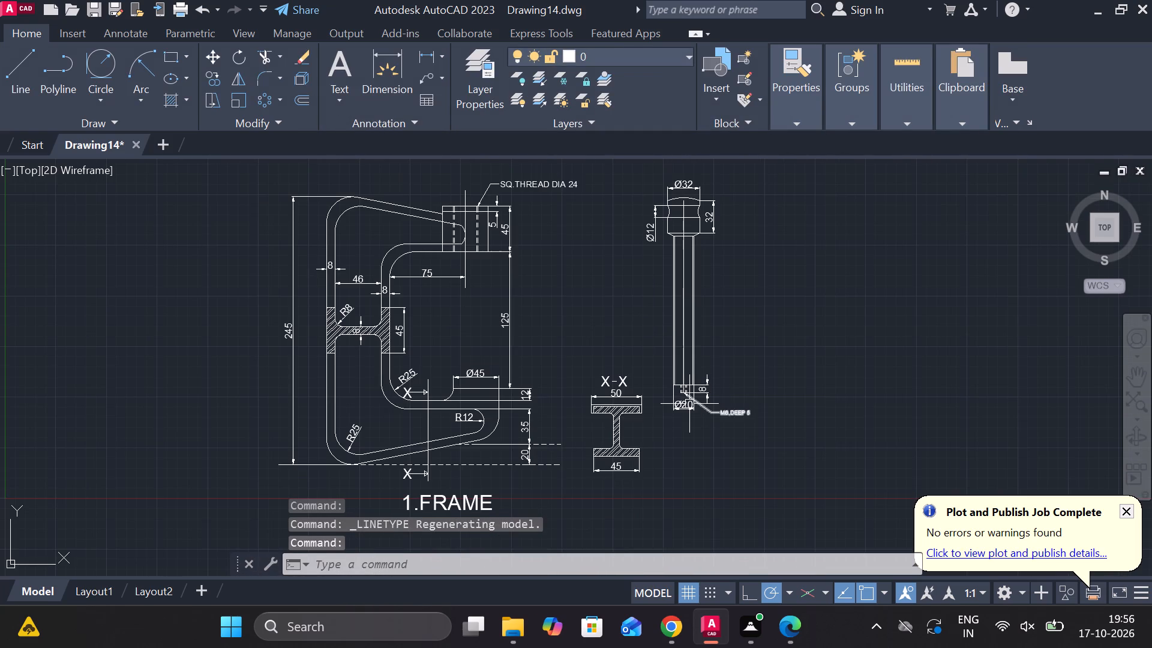
{"action": "scroll", "coordinate": [689, 404], "scroll_direction": "up", "scroll_amount": 2}
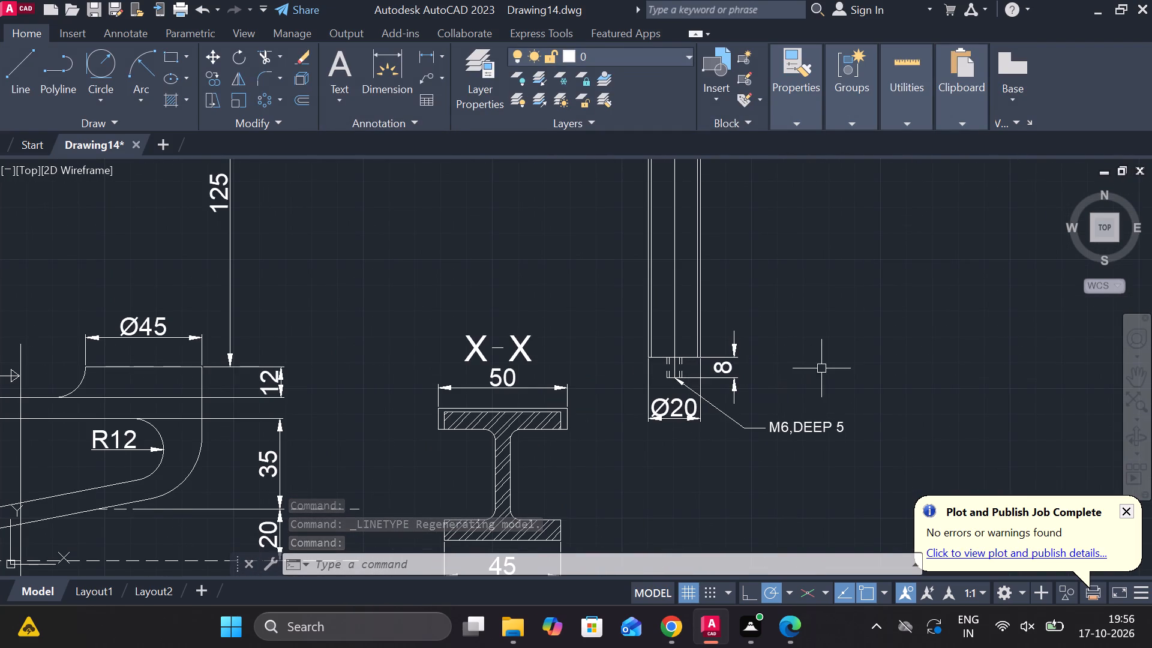
{"action": "middle_click_drag", "start_coordinate": [833, 303], "coordinate": [784, 356]}
{"action": "scroll", "coordinate": [781, 314], "scroll_direction": "down", "scroll_amount": 1}
{"action": "middle_click_drag", "start_coordinate": [773, 306], "coordinate": [721, 323]}
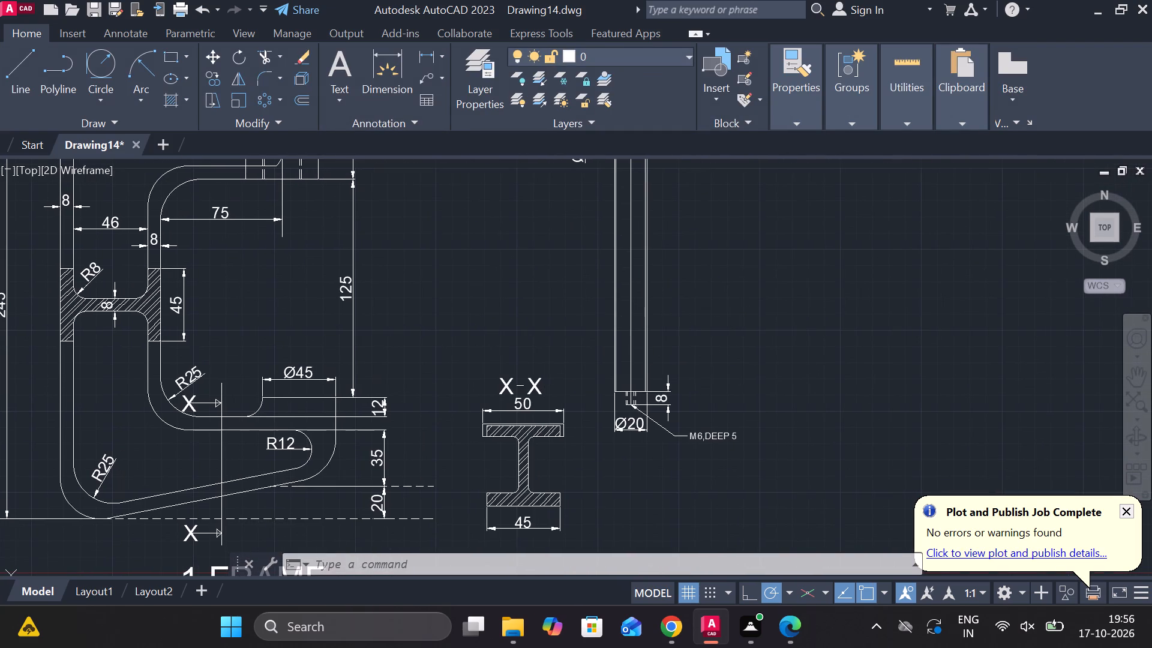
{"action": "scroll", "coordinate": [721, 323], "scroll_direction": "down", "scroll_amount": 1}
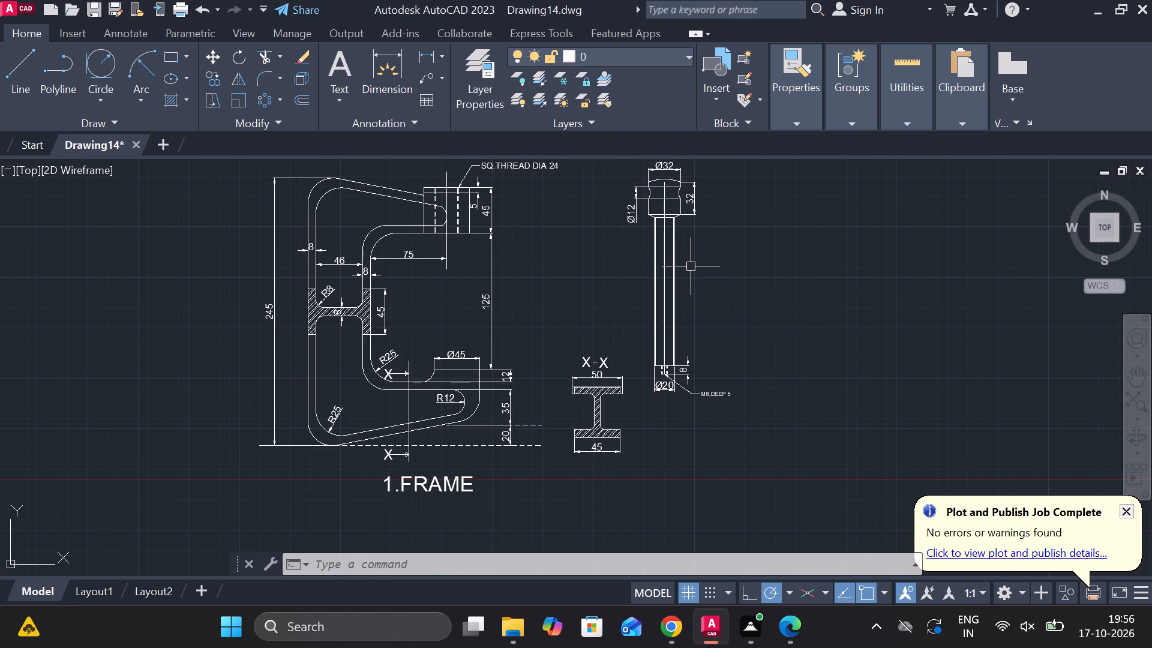
Erase the four vertical side lines of the screw's shank, two on each side of the centreline.
{"action": "scroll", "coordinate": [700, 236], "scroll_direction": "up", "scroll_amount": 2}
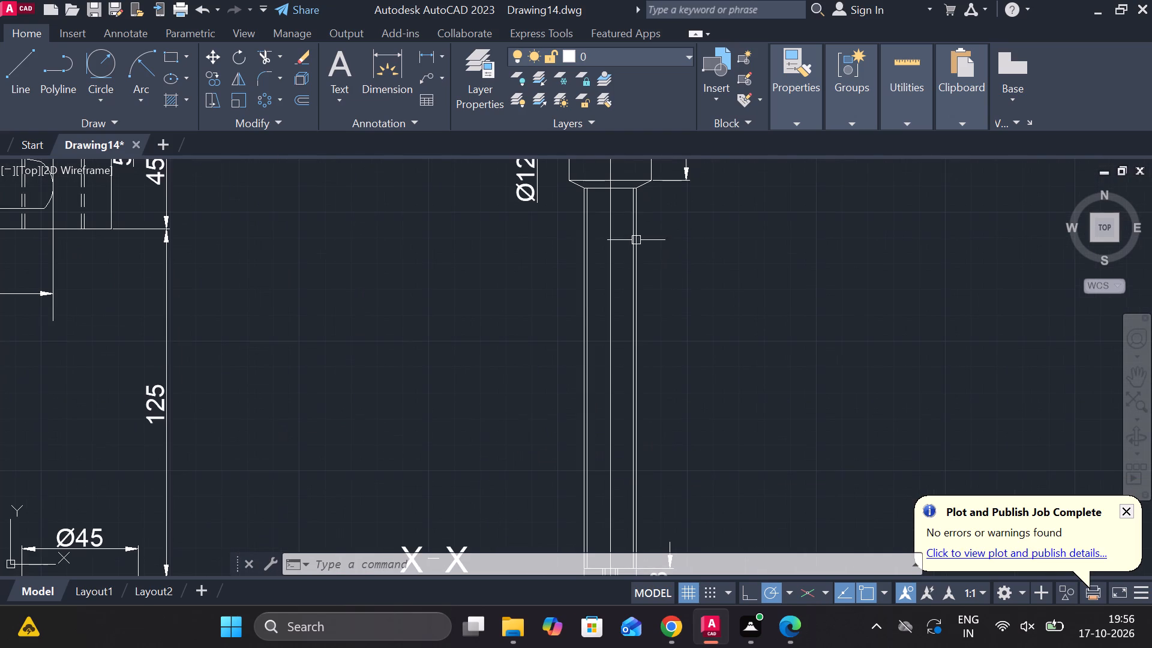
{"action": "scroll", "coordinate": [629, 233], "scroll_direction": "up", "scroll_amount": 1}
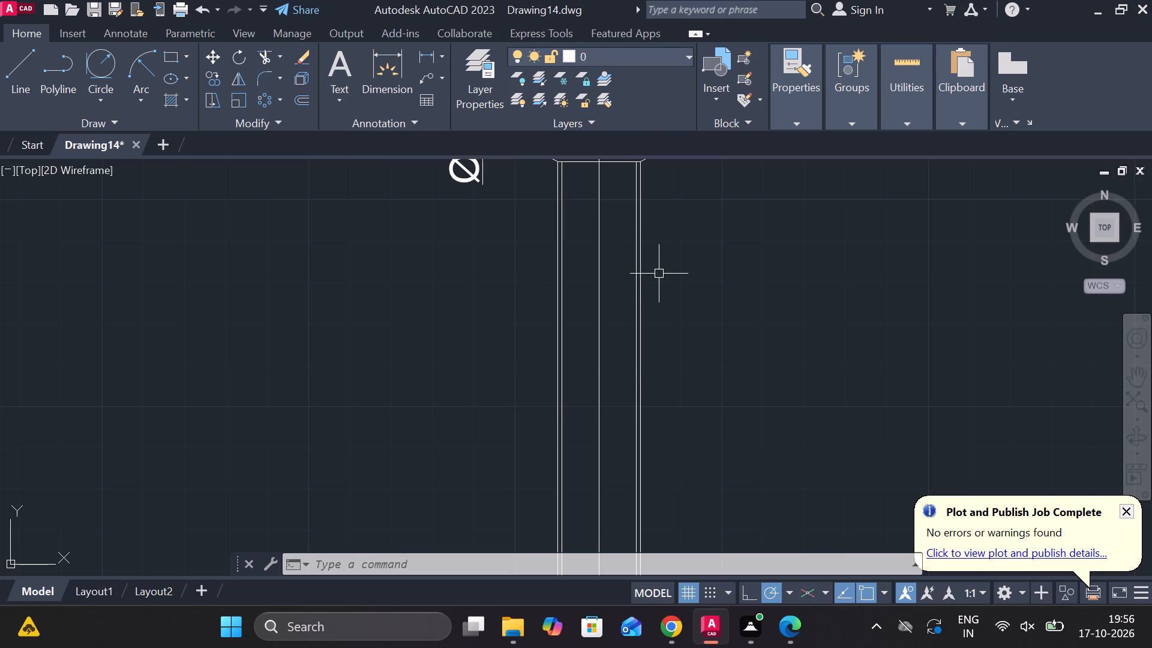
{"action": "scroll", "coordinate": [664, 292], "scroll_direction": "down", "scroll_amount": 1}
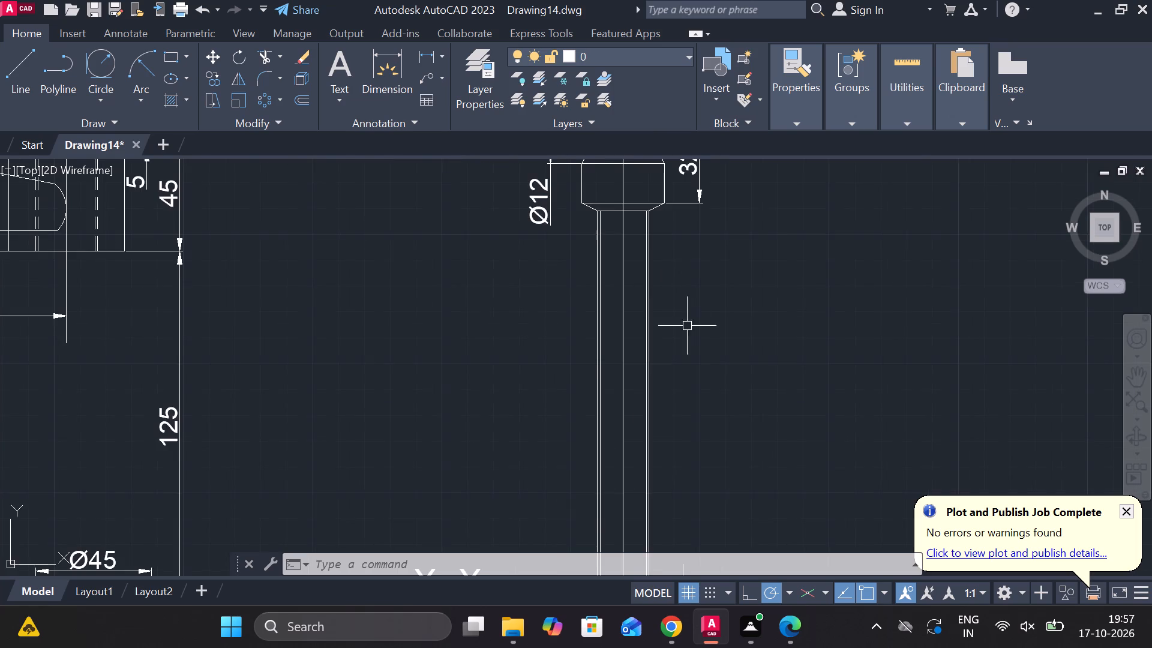
{"action": "middle_click_drag", "start_coordinate": [685, 348], "coordinate": [646, 195]}
{"action": "scroll", "coordinate": [634, 400], "scroll_direction": "up", "scroll_amount": 1}
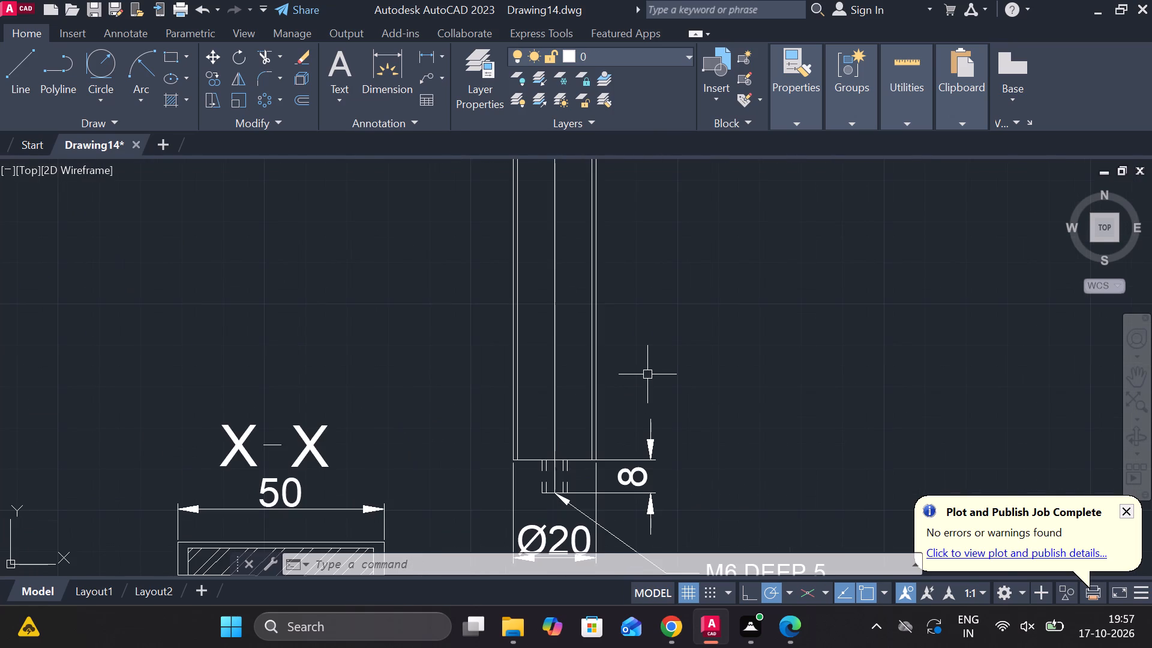
{"action": "middle_click_drag", "start_coordinate": [611, 265], "coordinate": [633, 369]}
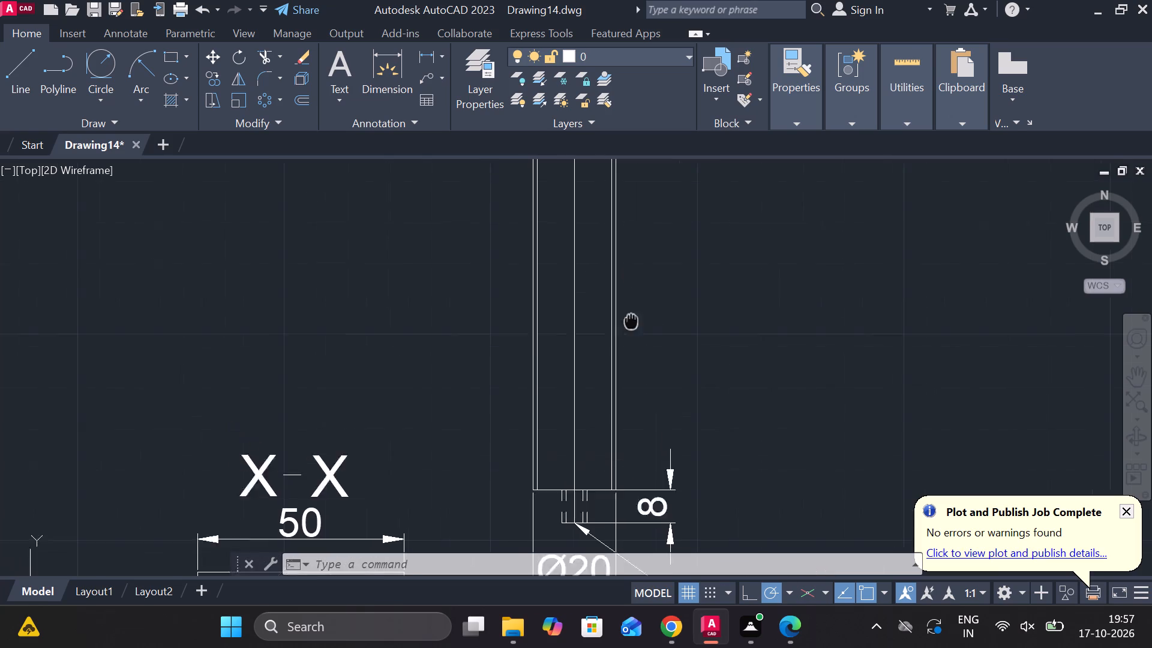
{"action": "middle_click_drag", "start_coordinate": [633, 369], "coordinate": [635, 456]}
{"action": "left_click", "coordinate": [548, 268]}
{"action": "left_click", "coordinate": [511, 259]}
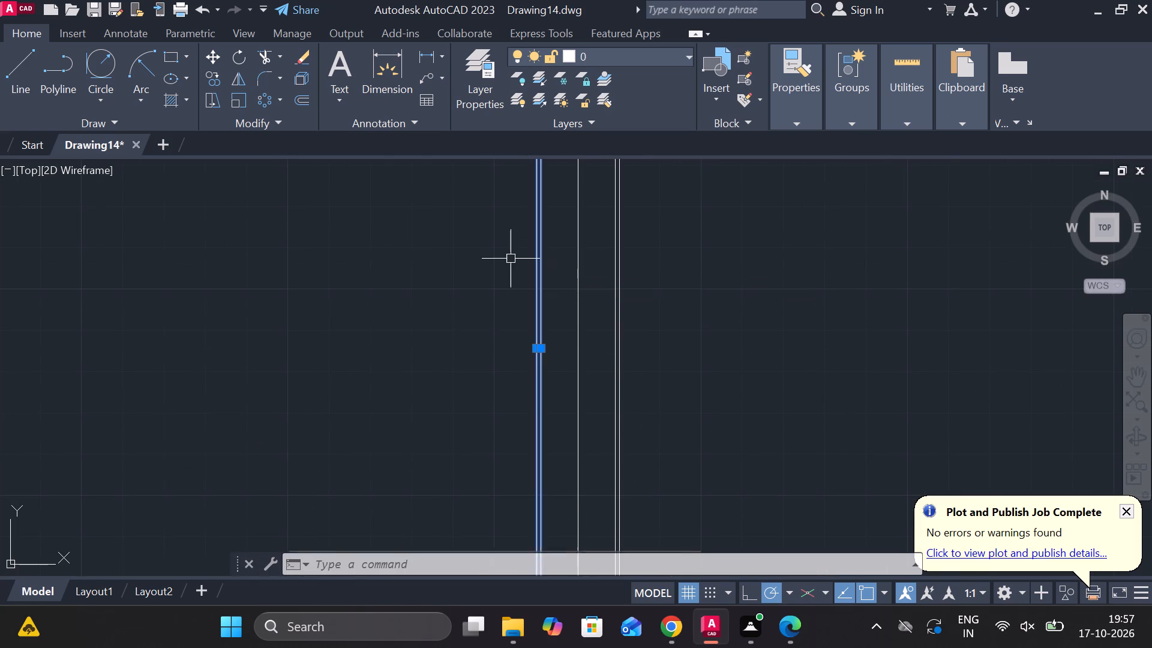
{"action": "left_click_drag", "start_coordinate": [667, 289], "coordinate": [657, 289]}
{"action": "left_click", "coordinate": [601, 273]}
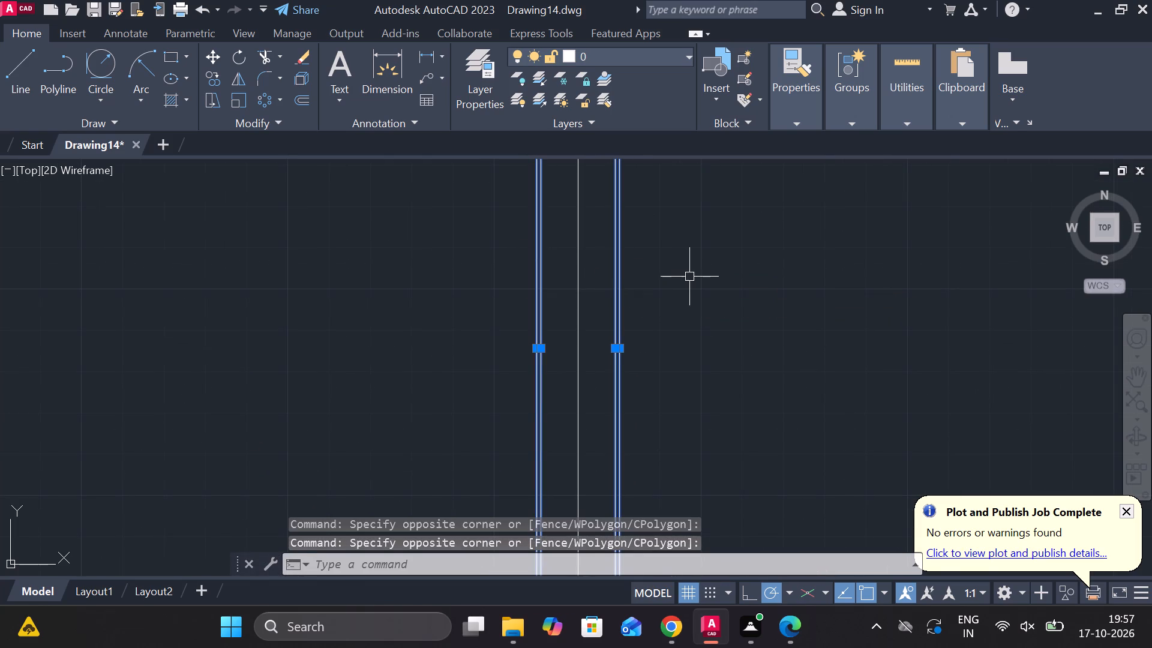
{"action": "key", "text": "e"}
{"action": "key", "text": "space"}
Offset the screw's vertical centreline by 12 to both sides as new shank edges.
{"action": "scroll", "coordinate": [690, 277], "scroll_direction": "down", "scroll_amount": 1}
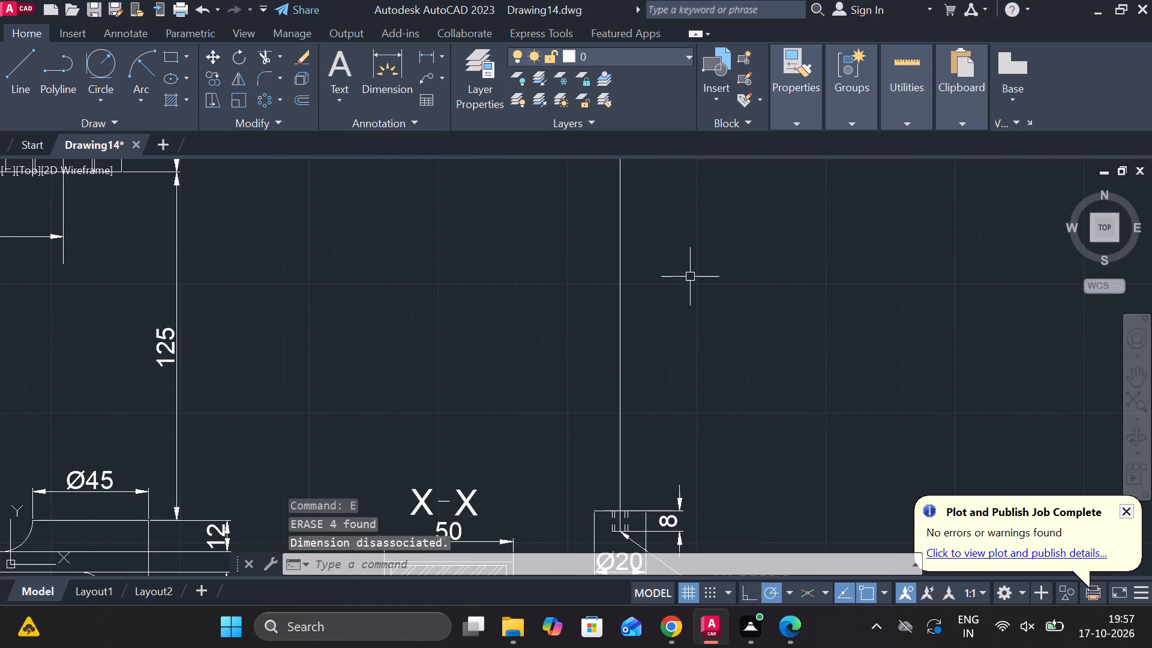
{"action": "middle_click_drag", "start_coordinate": [677, 247], "coordinate": [686, 353]}
{"action": "left_click", "coordinate": [629, 280]}
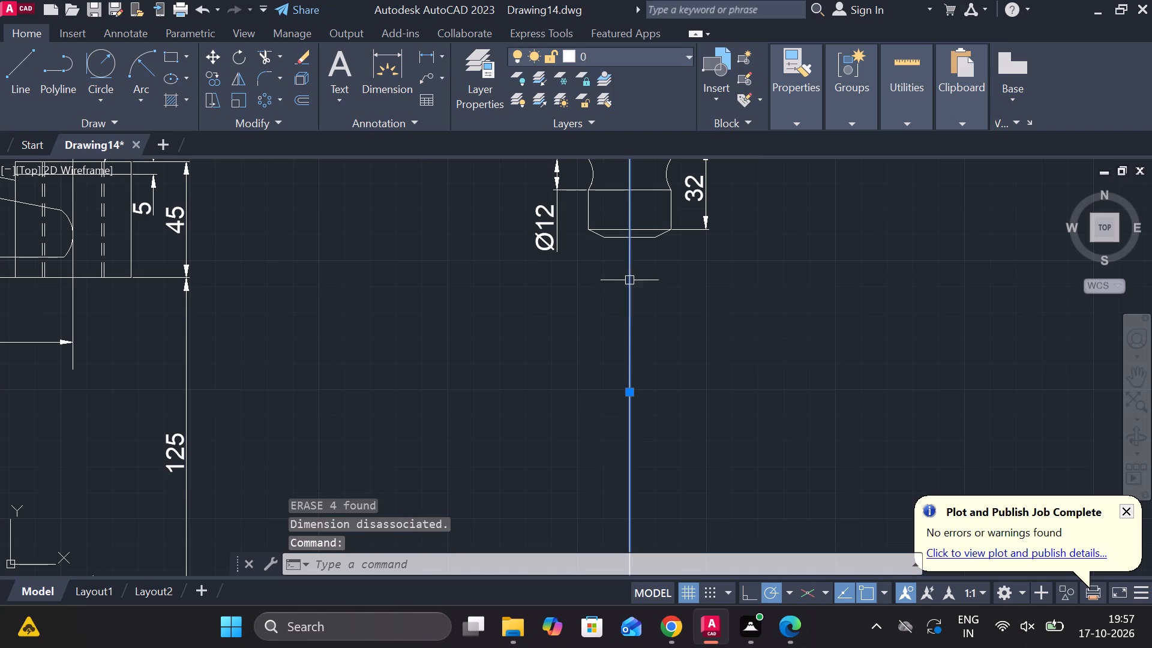
{"action": "key", "text": "o"}
{"action": "key", "text": "Return"}
{"action": "key", "text": "Return"}
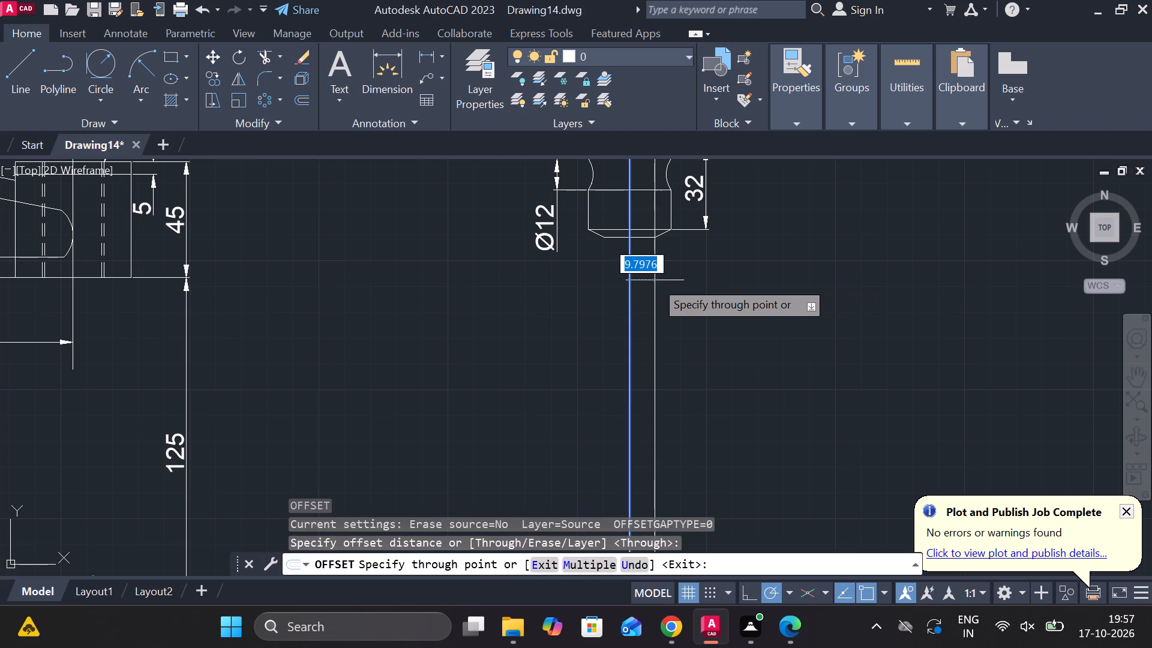
{"action": "type", "text": "12"}
{"action": "key", "text": "space"}
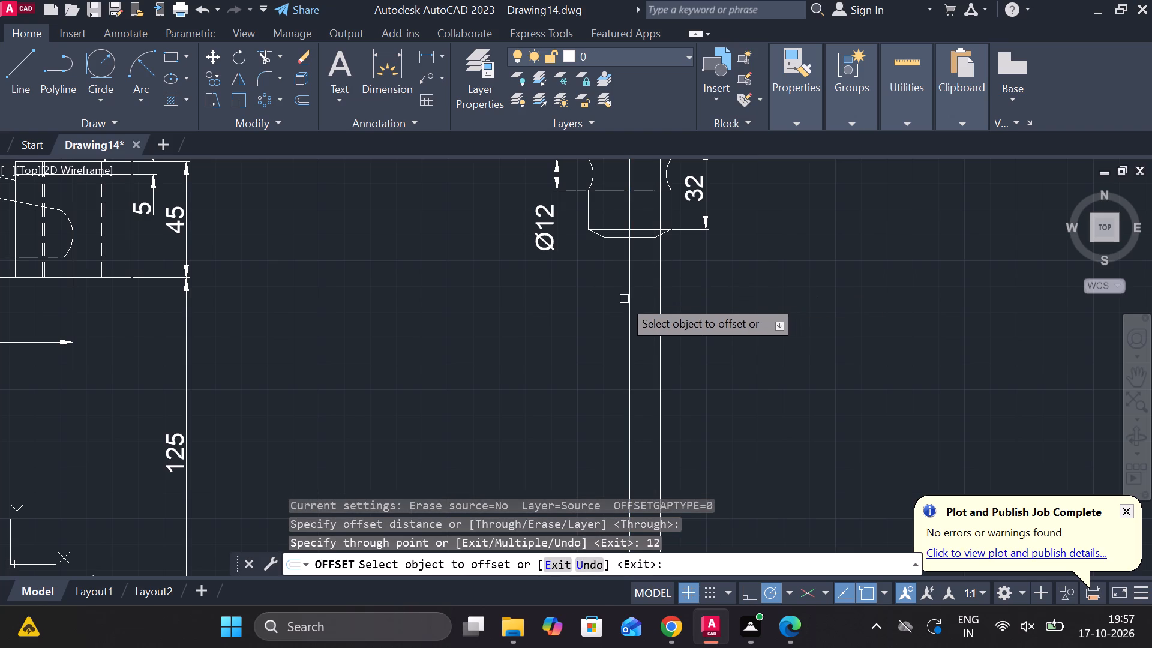
{"action": "left_click", "coordinate": [629, 271]}
{"action": "type", "text": "12"}
{"action": "key", "text": "space"}
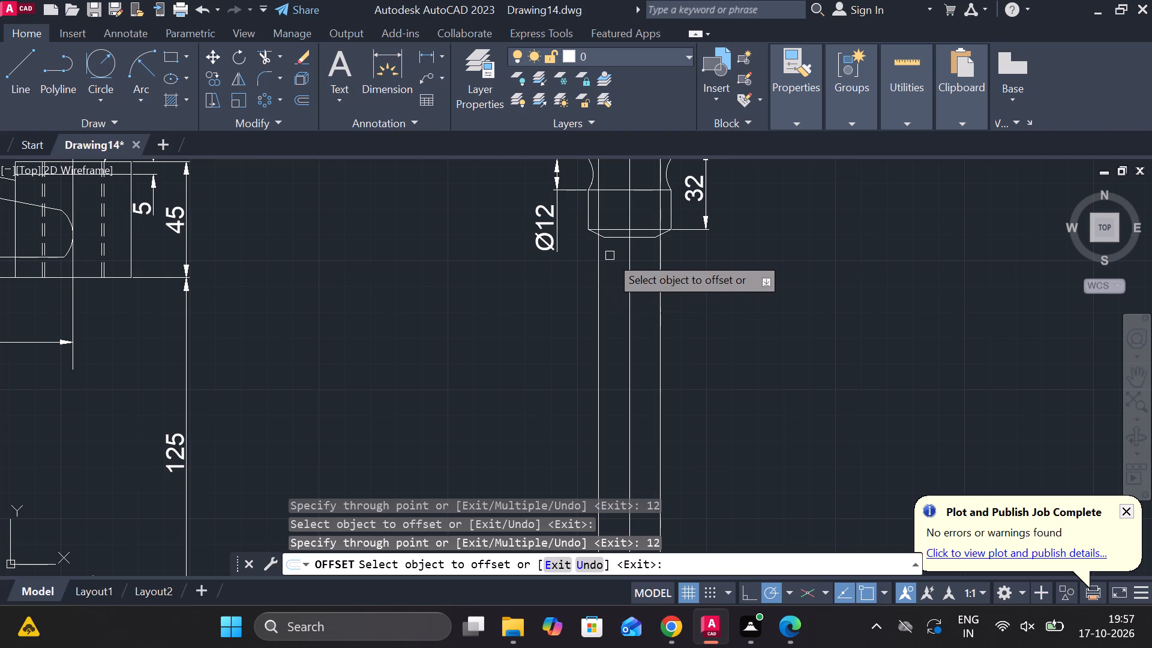
{"action": "scroll", "coordinate": [610, 256], "scroll_direction": "up", "scroll_amount": 1}
{"action": "middle_click_drag", "start_coordinate": [610, 260], "coordinate": [606, 337]}
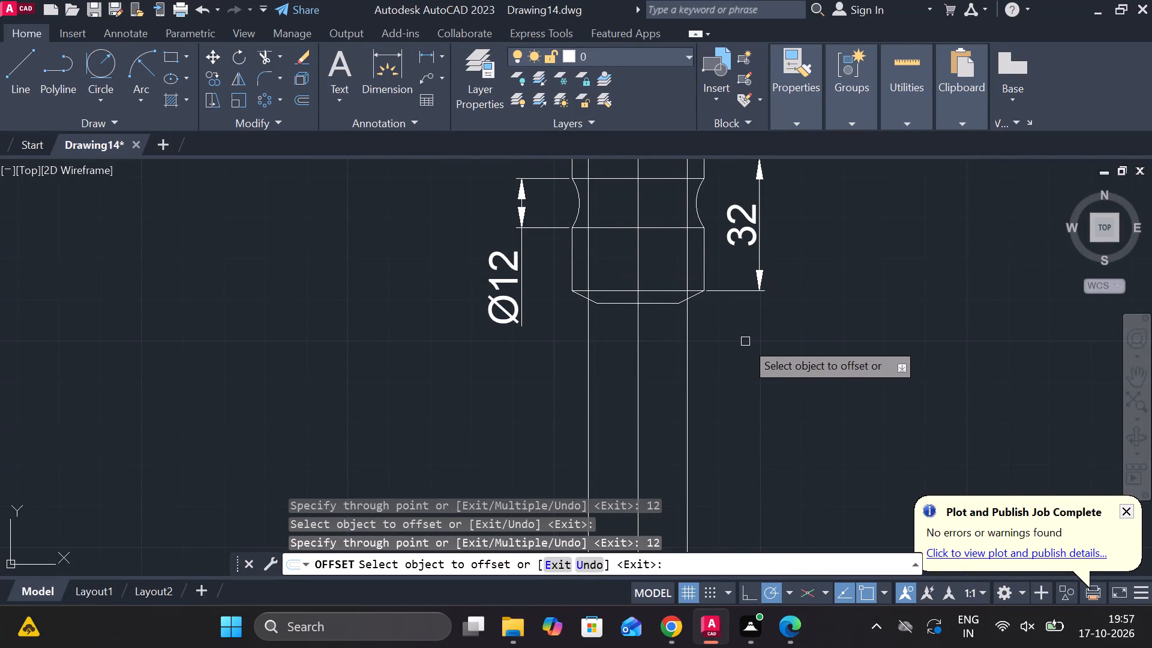
{"action": "key", "text": "Escape"}
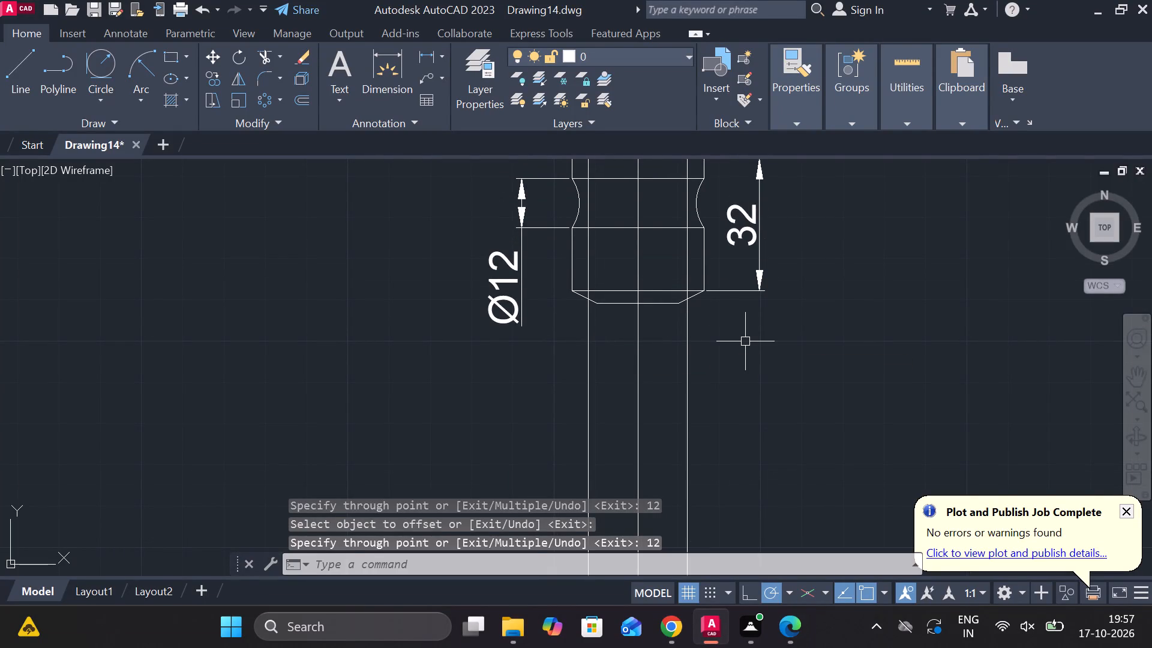
Trim away the head's chamfered bottom edge and the chamfer ends that lie between the new shank lines.
{"action": "type", "text": "TR"}
{"action": "key", "text": "Return"}
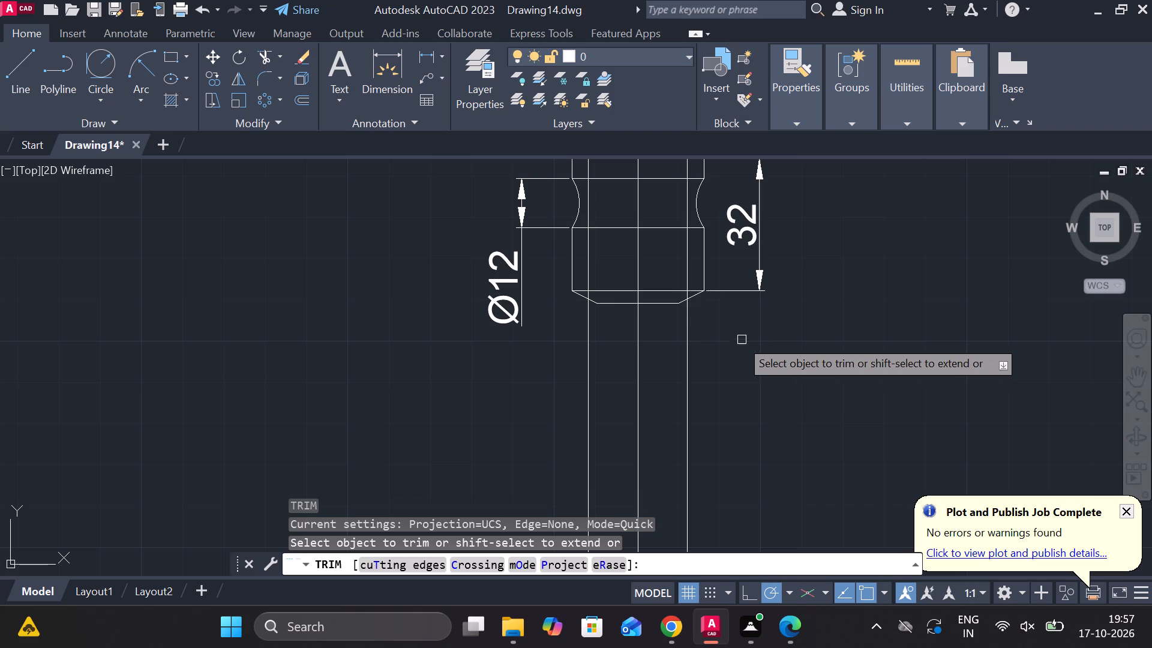
{"action": "left_click", "coordinate": [684, 305]}
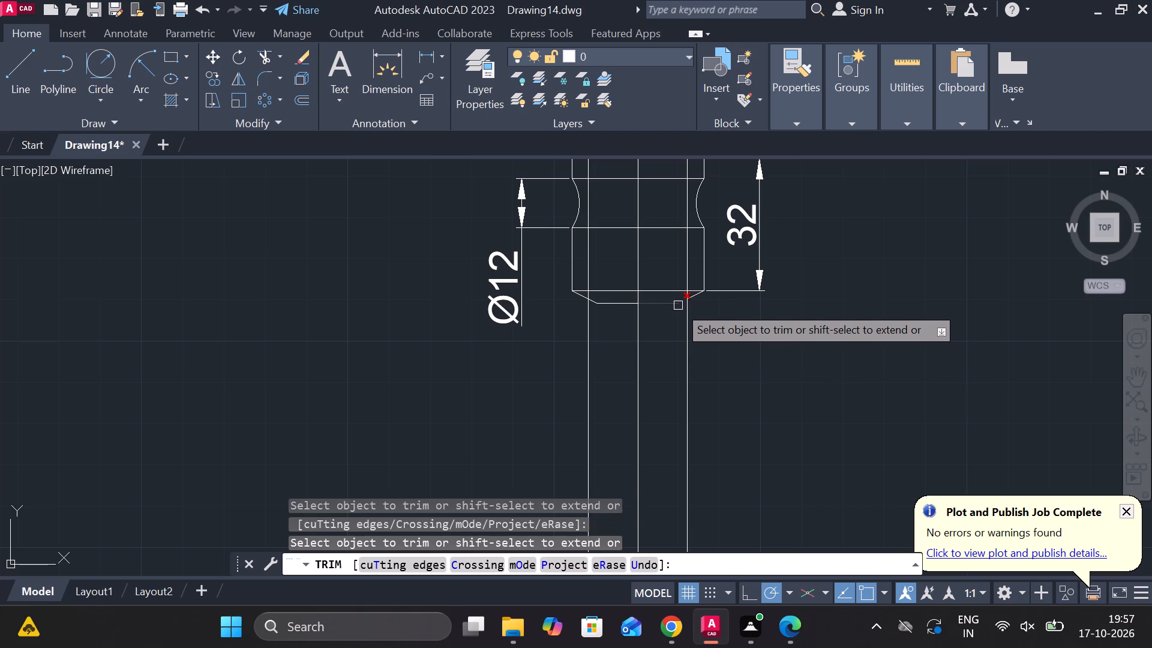
{"action": "left_click", "coordinate": [678, 305]}
{"action": "left_click", "coordinate": [631, 307]}
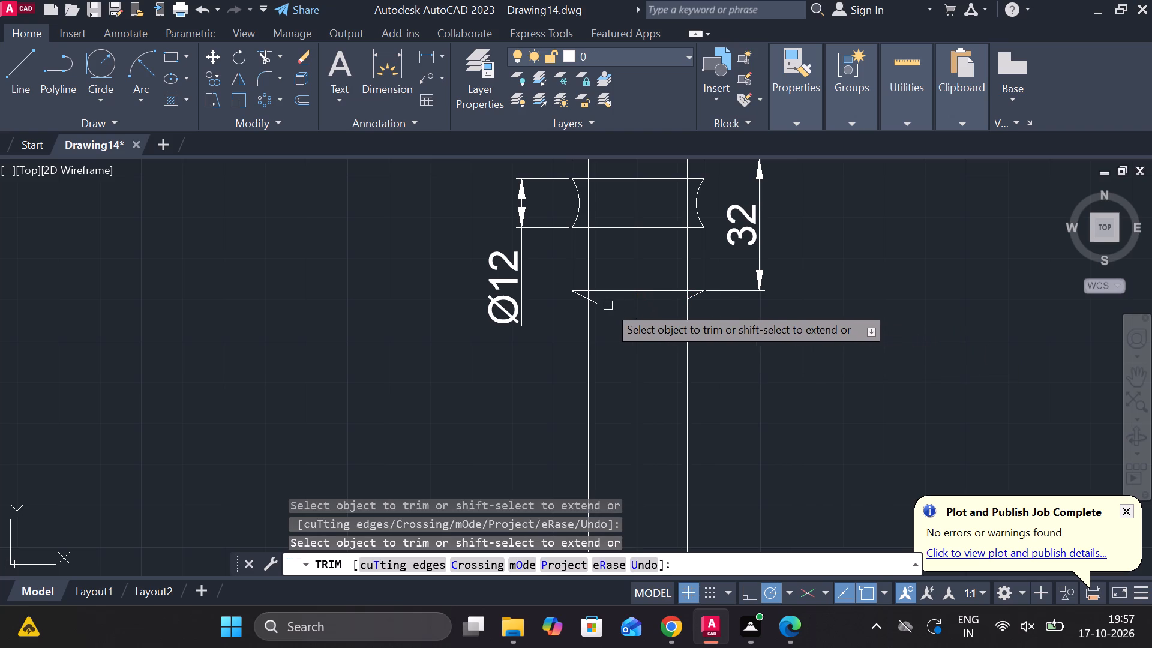
{"action": "left_click", "coordinate": [595, 307]}
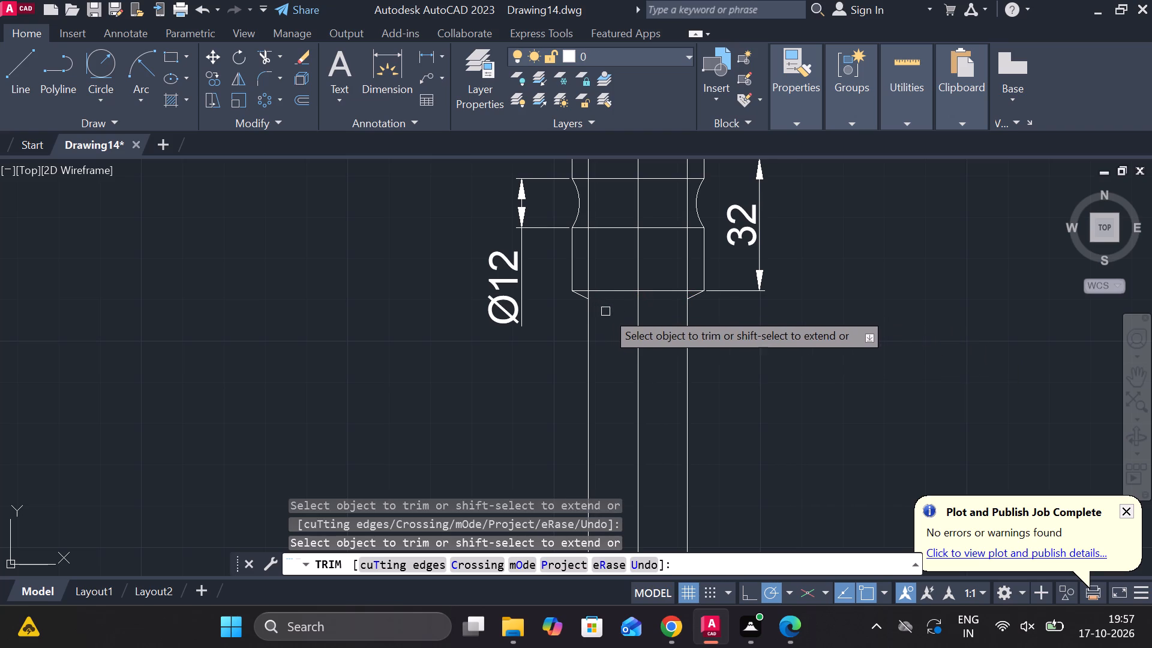
{"action": "middle_click_drag", "start_coordinate": [636, 317], "coordinate": [628, 369]}
{"action": "key", "text": "Escape"}
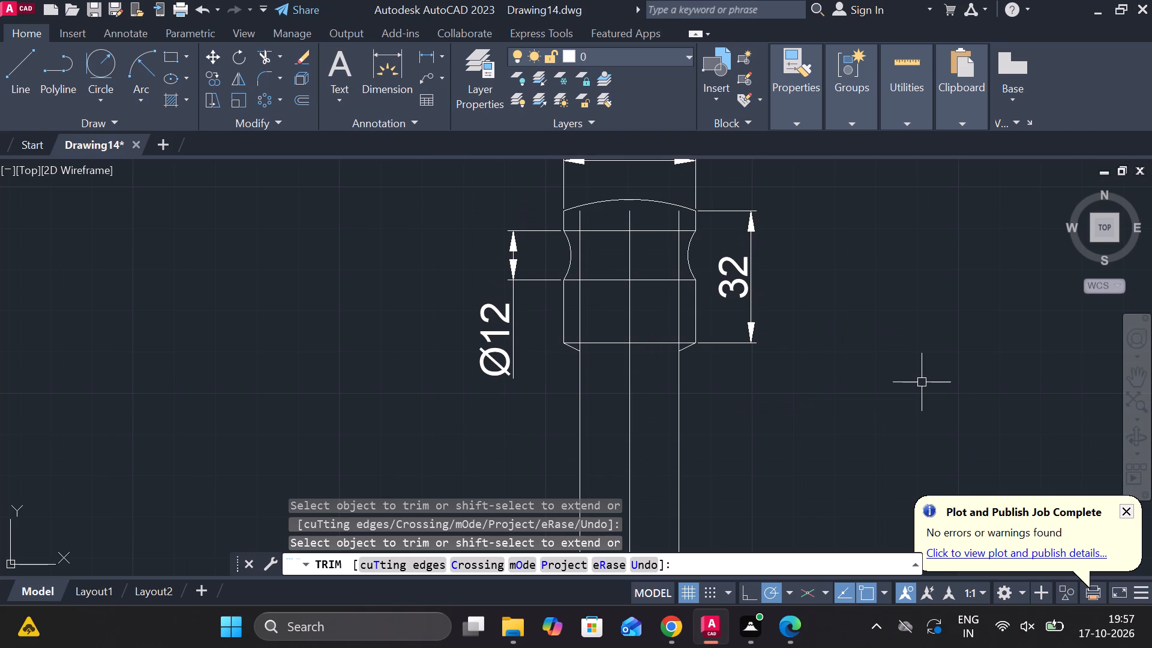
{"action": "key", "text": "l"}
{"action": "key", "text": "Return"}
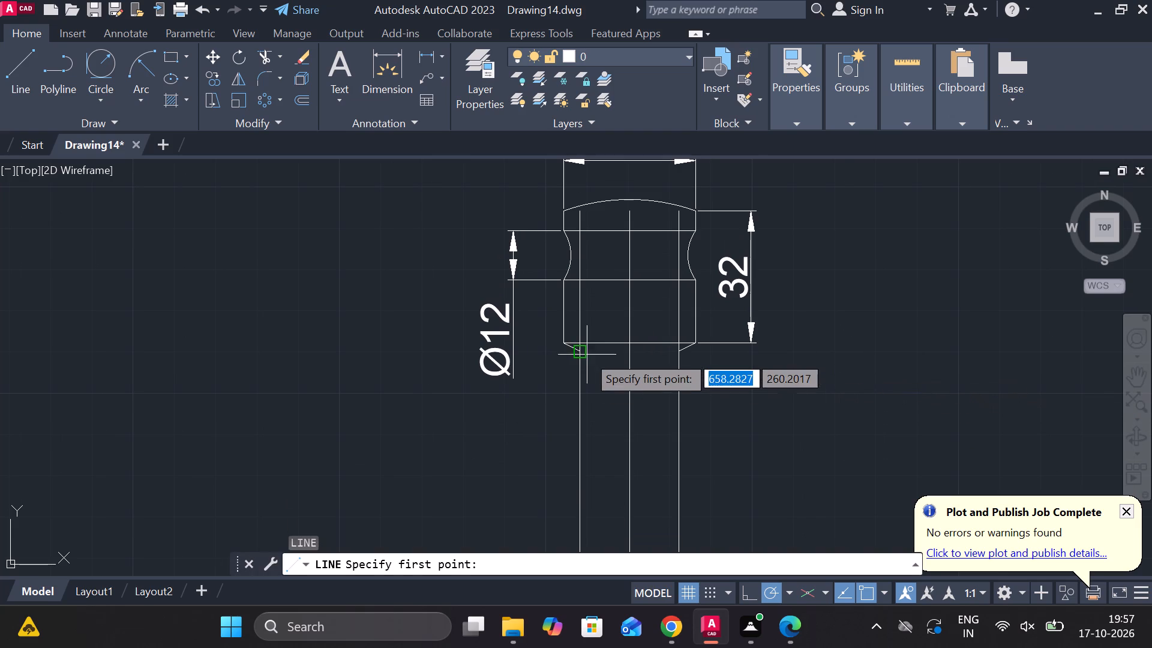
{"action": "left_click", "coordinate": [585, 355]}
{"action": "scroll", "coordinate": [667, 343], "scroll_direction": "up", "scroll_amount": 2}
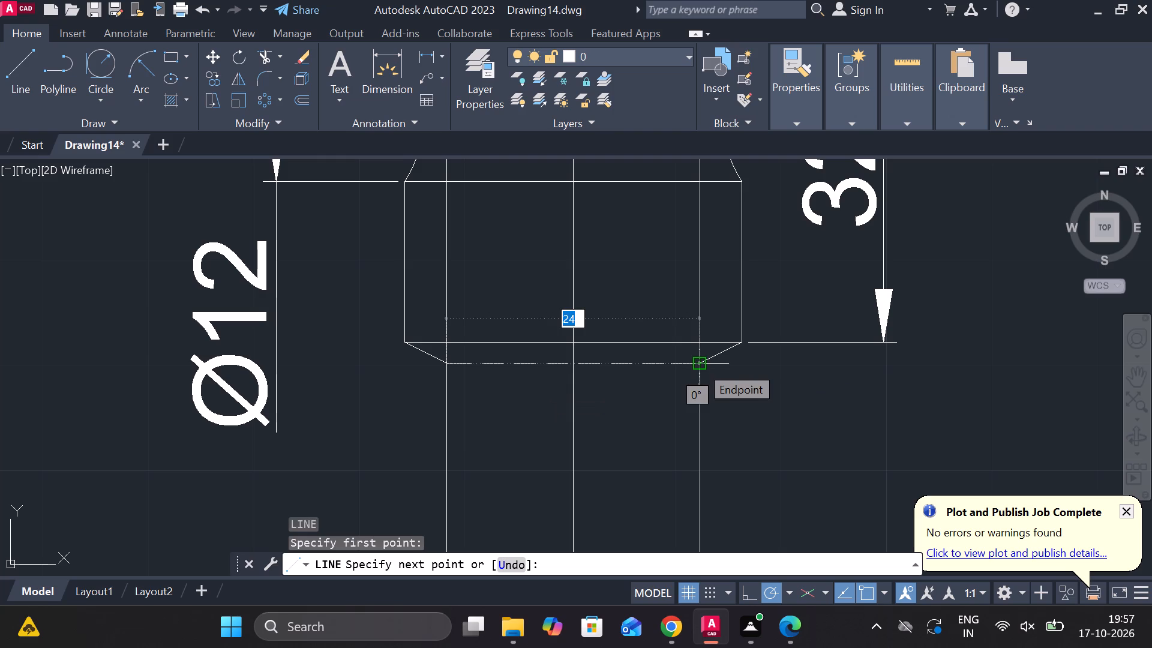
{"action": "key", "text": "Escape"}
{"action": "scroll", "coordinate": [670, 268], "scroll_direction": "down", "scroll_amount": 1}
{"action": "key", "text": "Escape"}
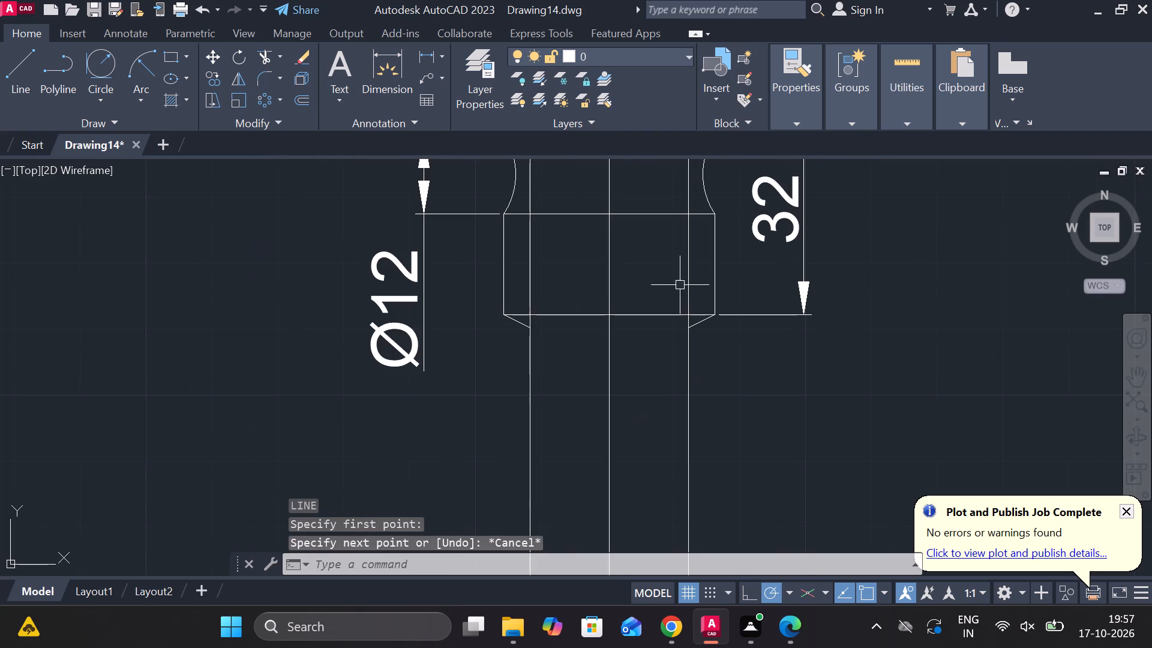
Trim both new shank lines inside the screw's head so they start at the lower ends of the chamfers.
{"action": "type", "text": "TR"}
{"action": "key", "text": "space"}
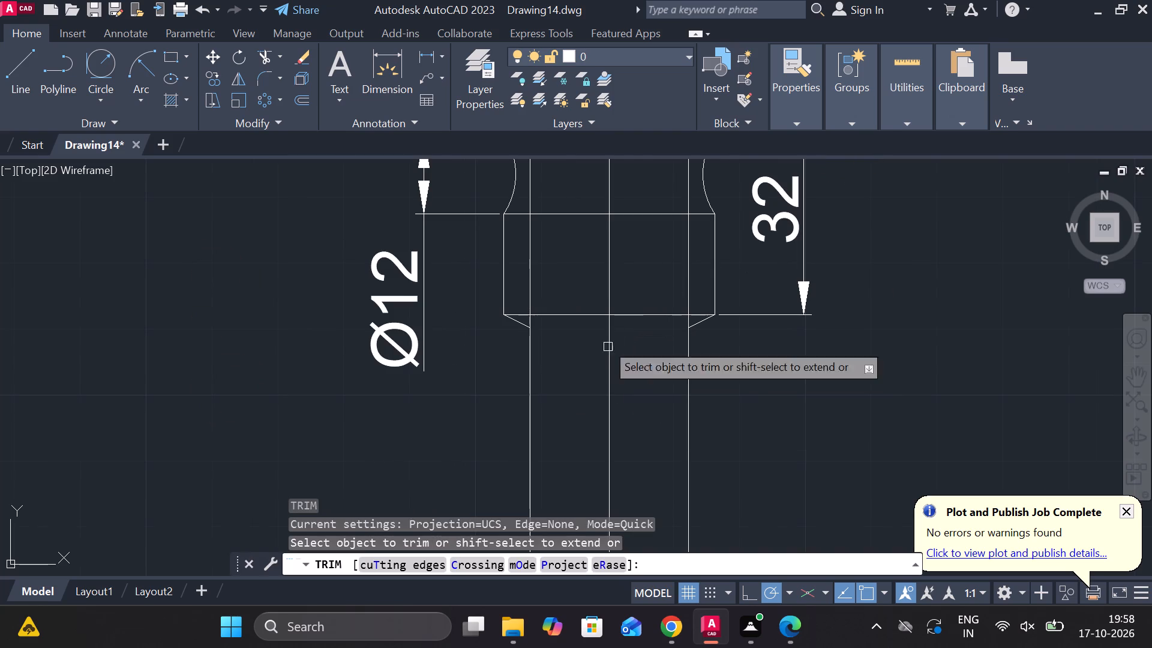
{"action": "left_click", "coordinate": [529, 272]}
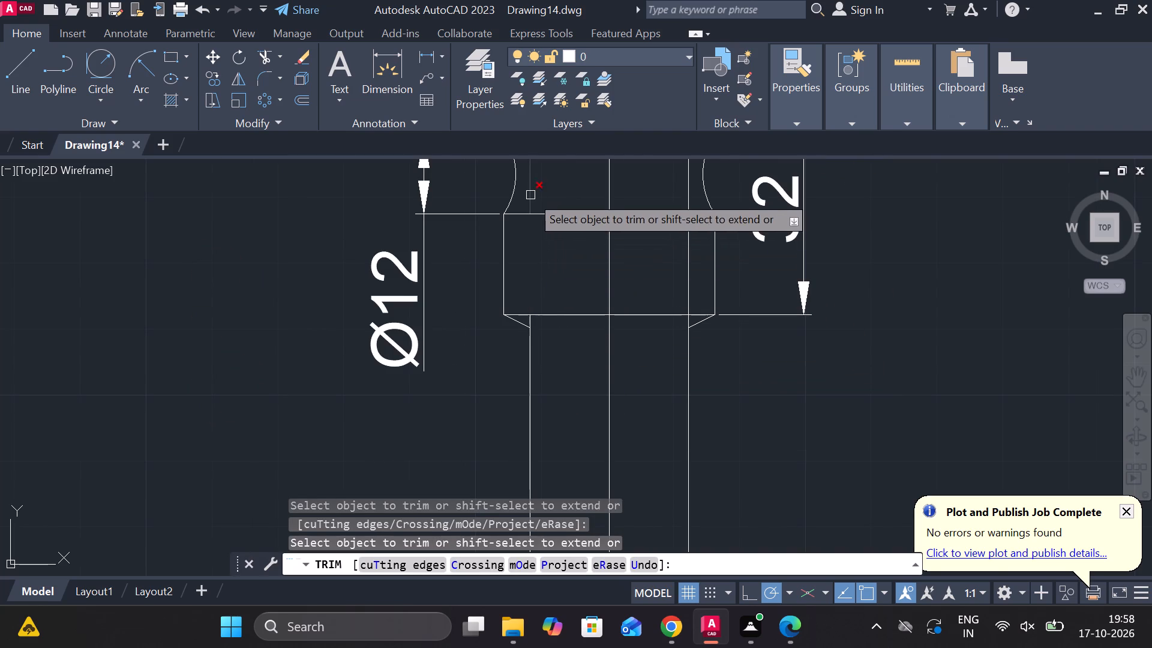
{"action": "left_click", "coordinate": [530, 195]}
{"action": "left_click", "coordinate": [686, 277]}
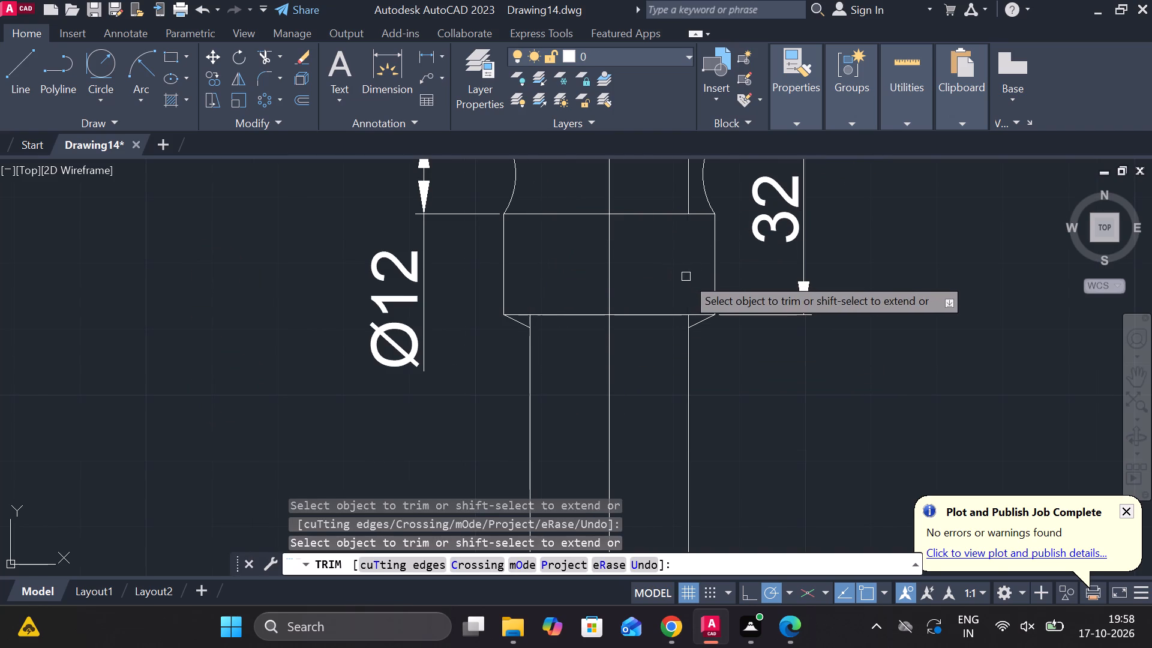
{"action": "middle_click_drag", "start_coordinate": [686, 277], "coordinate": [674, 365]}
{"action": "scroll", "coordinate": [562, 428], "scroll_direction": "up", "scroll_amount": 2}
{"action": "left_click", "coordinate": [445, 377]}
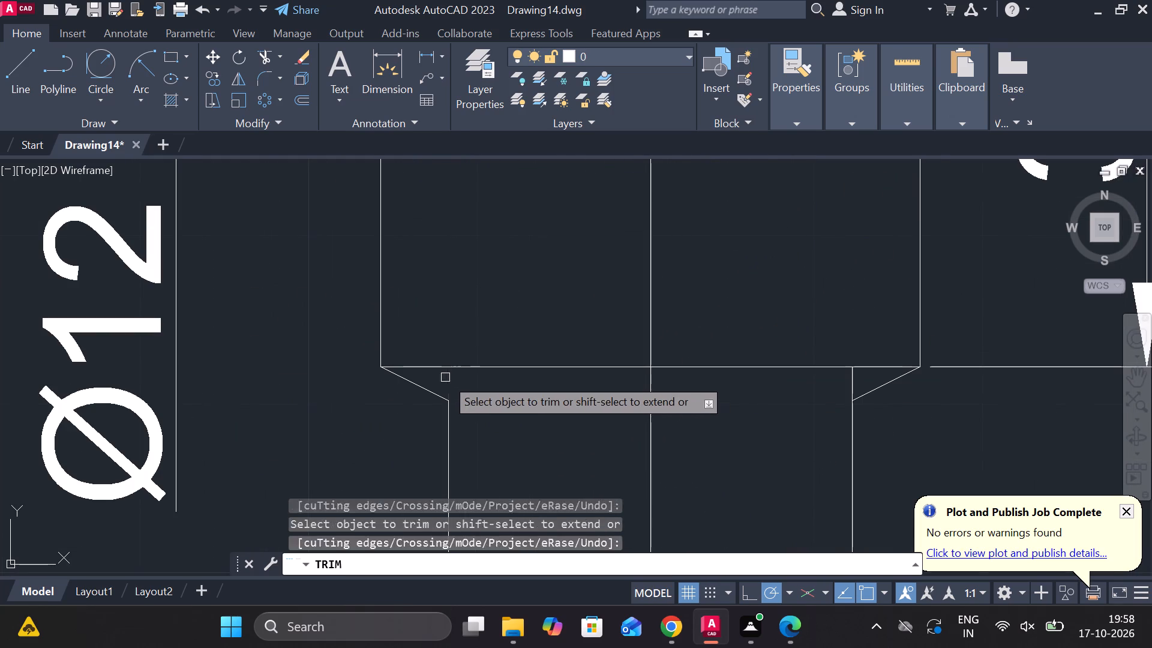
{"action": "left_click", "coordinate": [850, 387]}
{"action": "scroll", "coordinate": [829, 329], "scroll_direction": "down", "scroll_amount": 3}
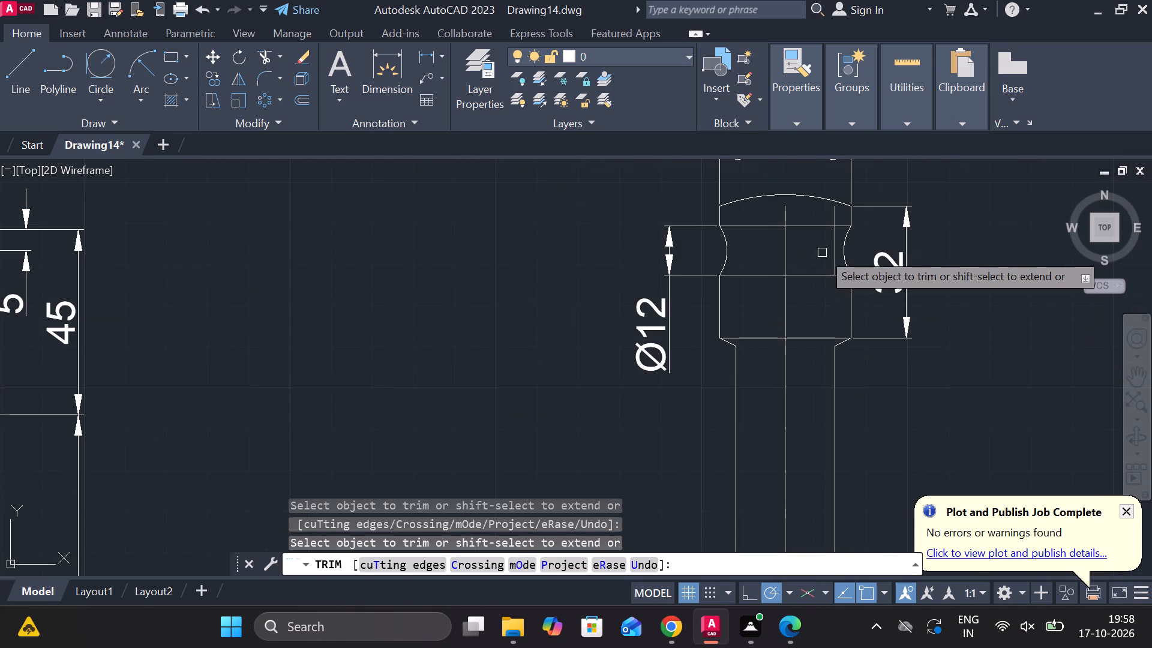
{"action": "left_click", "coordinate": [830, 217]}
{"action": "left_click", "coordinate": [831, 239]}
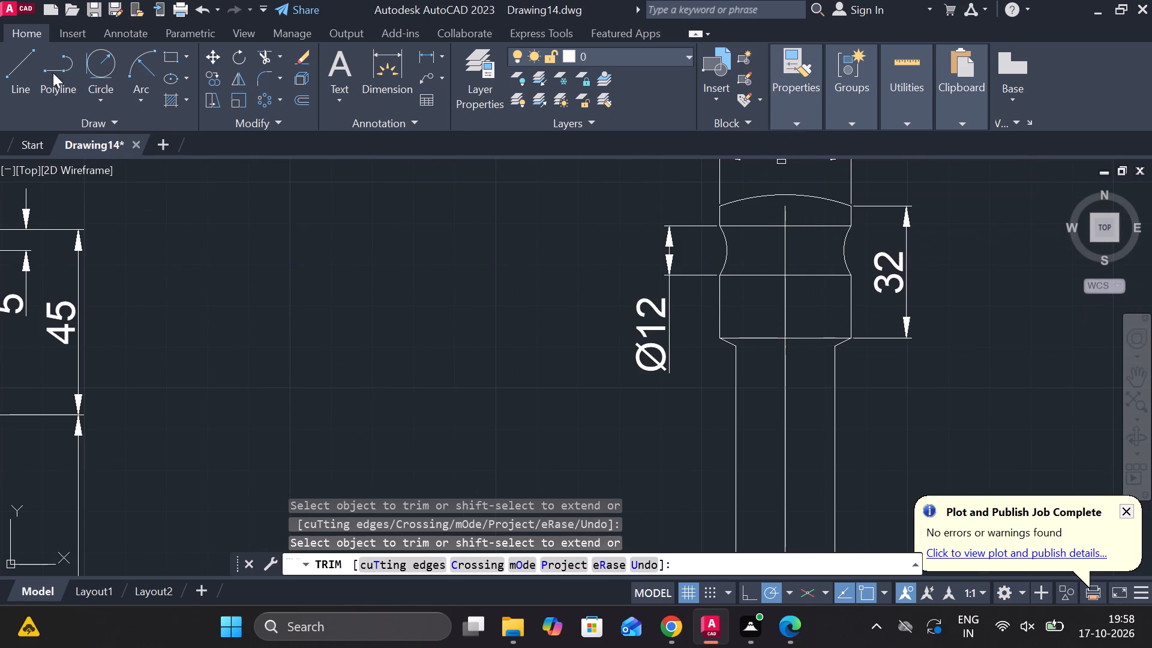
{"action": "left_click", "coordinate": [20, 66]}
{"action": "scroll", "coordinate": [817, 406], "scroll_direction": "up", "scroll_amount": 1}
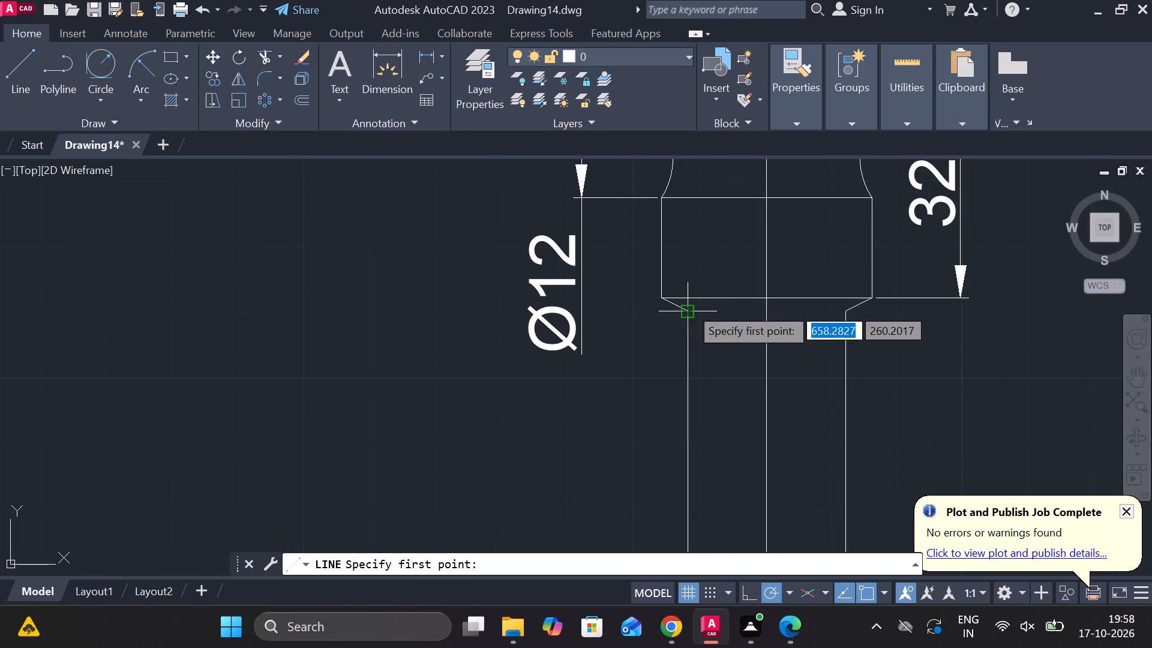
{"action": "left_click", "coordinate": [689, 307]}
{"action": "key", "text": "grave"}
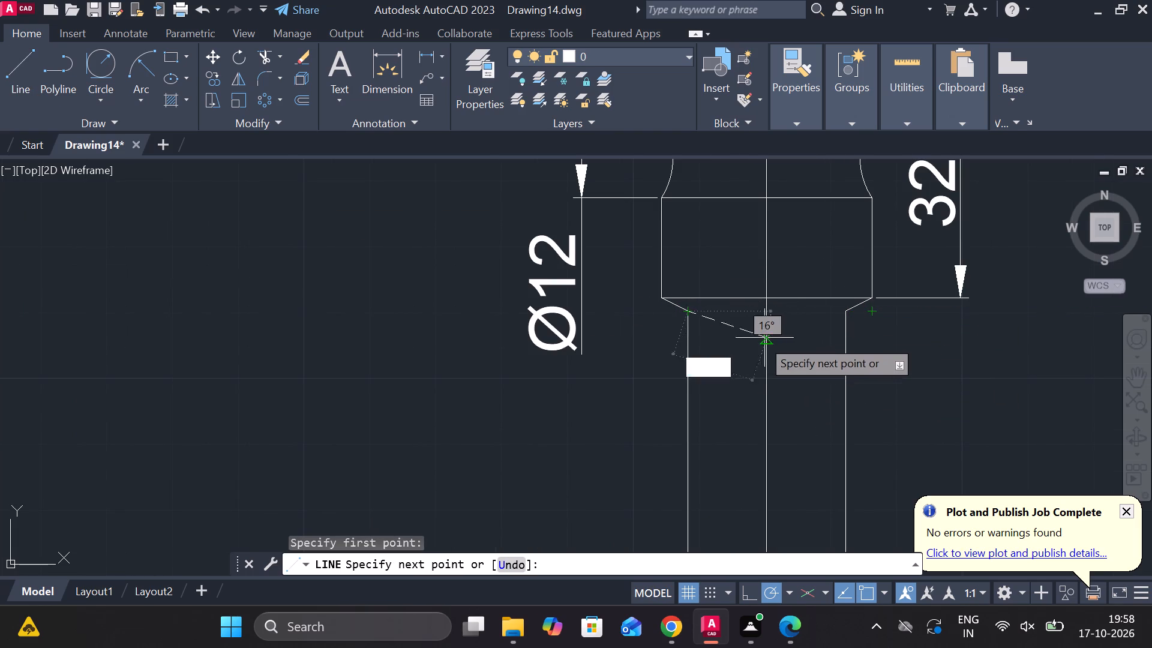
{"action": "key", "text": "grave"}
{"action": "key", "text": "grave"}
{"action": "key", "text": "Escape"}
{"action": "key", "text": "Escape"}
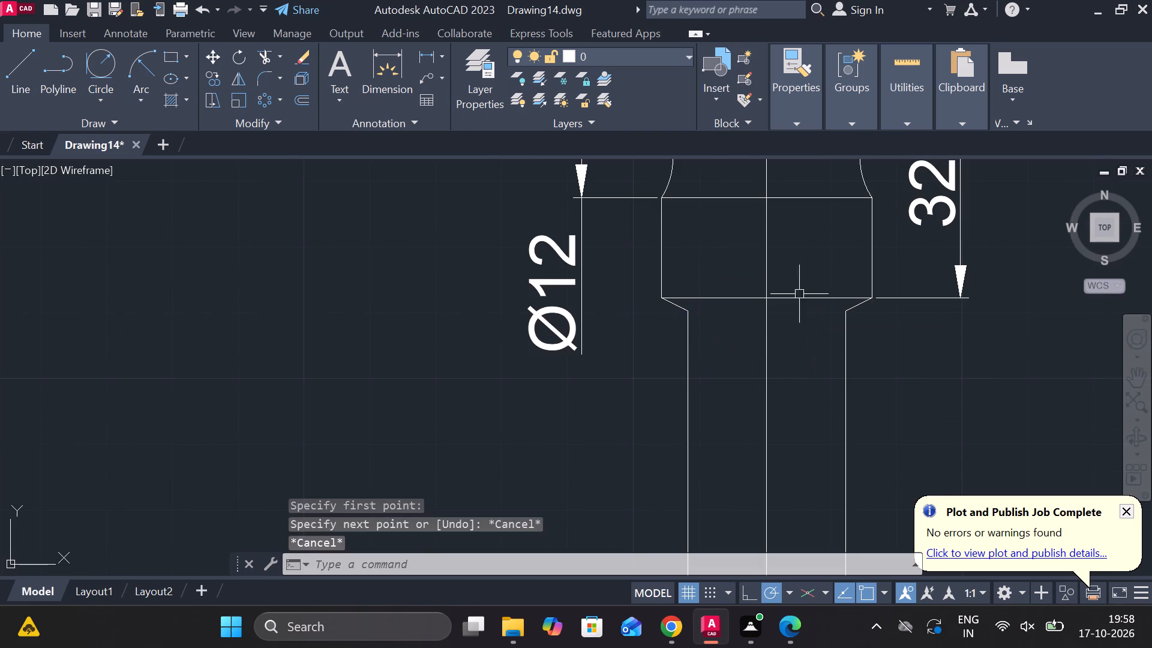
Set the linetype to ByLayer and draw a horizontal line joining the lower ends of the chamfers beneath the screw's head.
{"action": "left_click", "coordinate": [806, 118]}
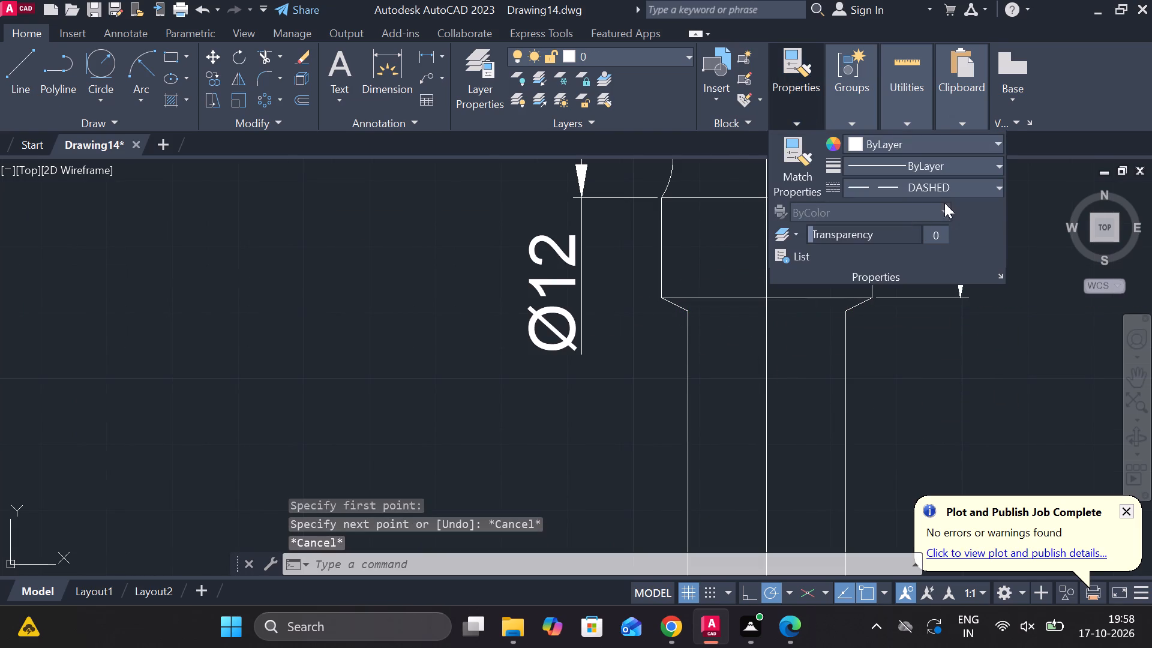
{"action": "left_click", "coordinate": [936, 189]}
{"action": "left_click", "coordinate": [886, 213]}
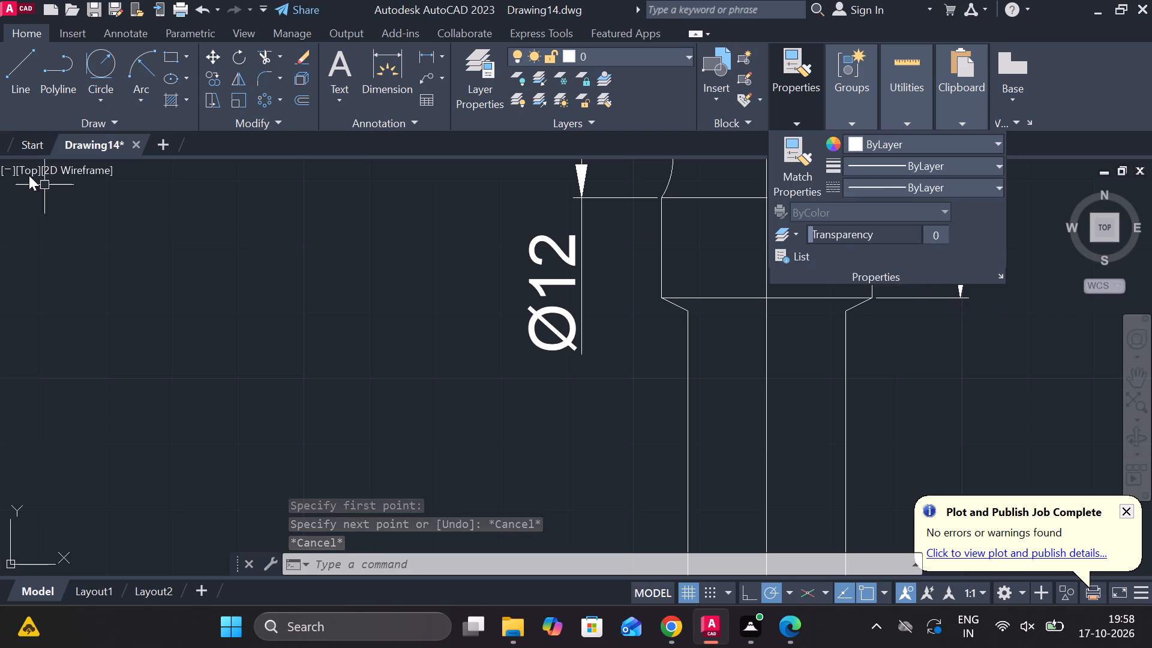
{"action": "left_click", "coordinate": [11, 70]}
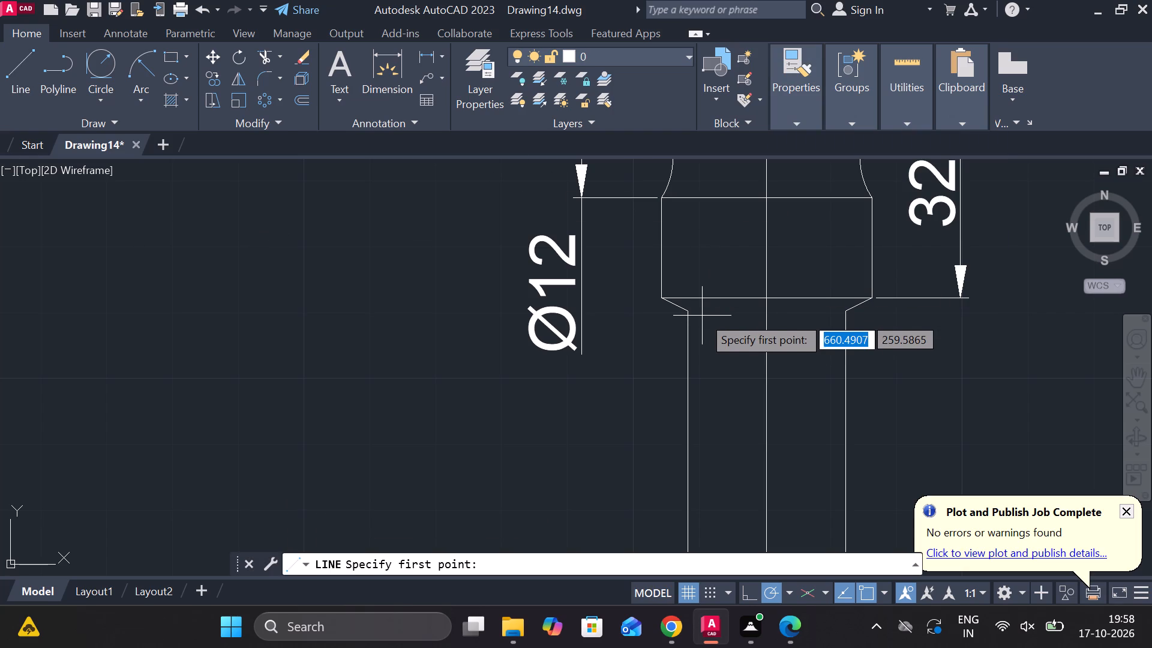
{"action": "left_click", "coordinate": [682, 314]}
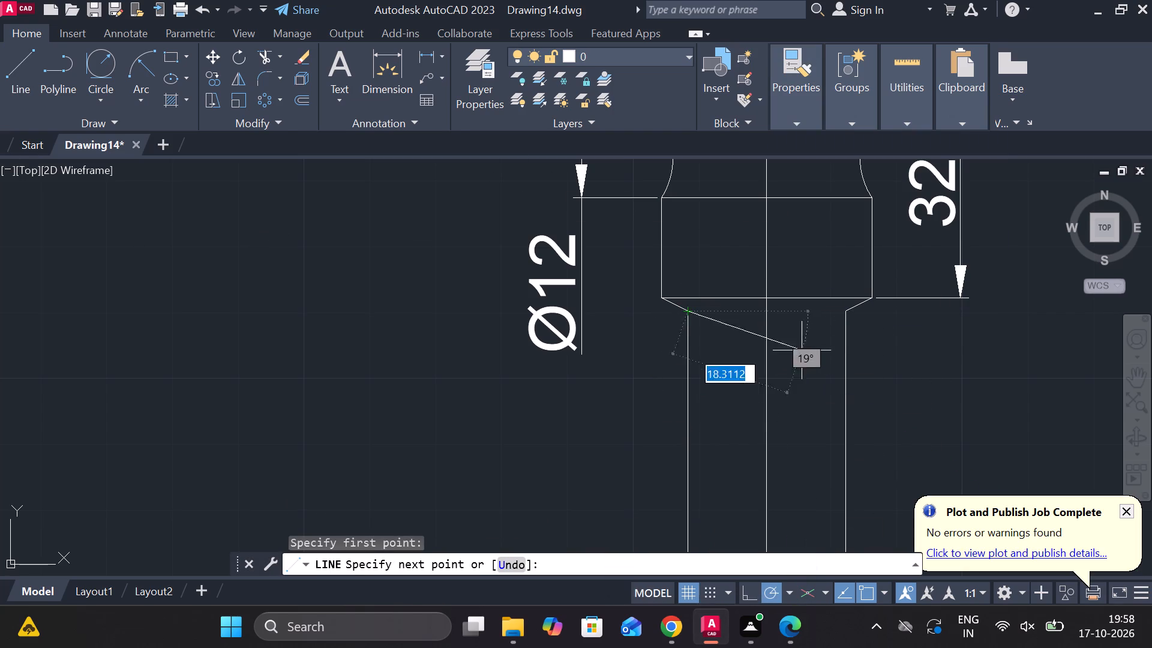
{"action": "left_click", "coordinate": [845, 316]}
{"action": "key", "text": "grave"}
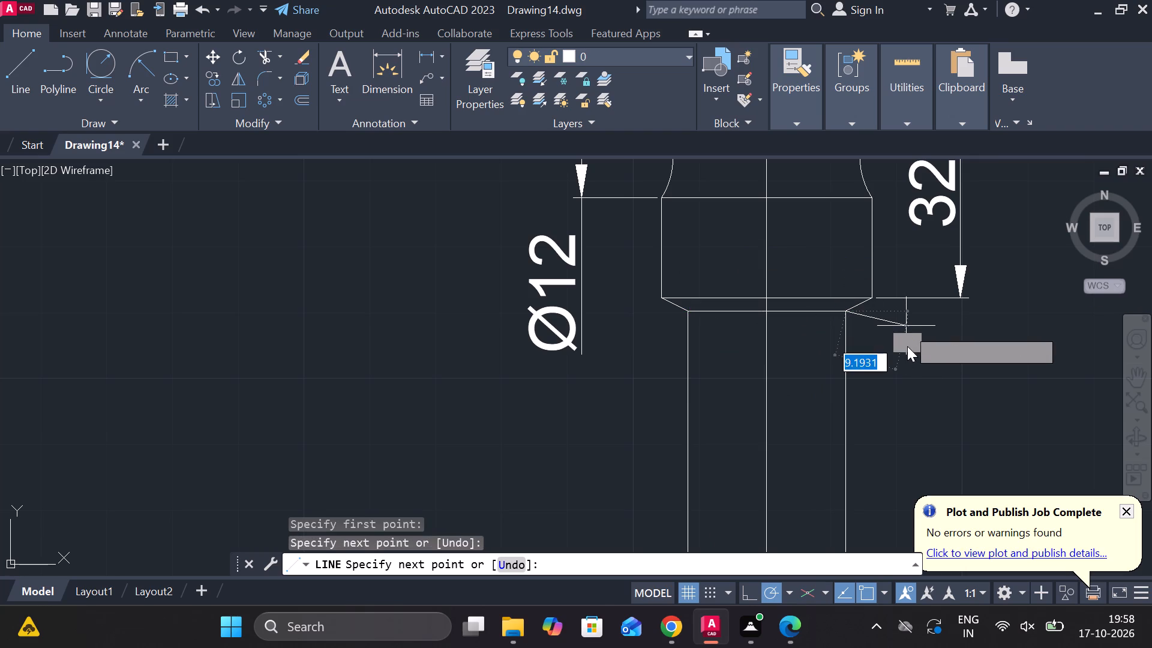
{"action": "key", "text": "Escape"}
{"action": "scroll", "coordinate": [907, 331], "scroll_direction": "down", "scroll_amount": 2}
{"action": "key", "text": "Escape"}
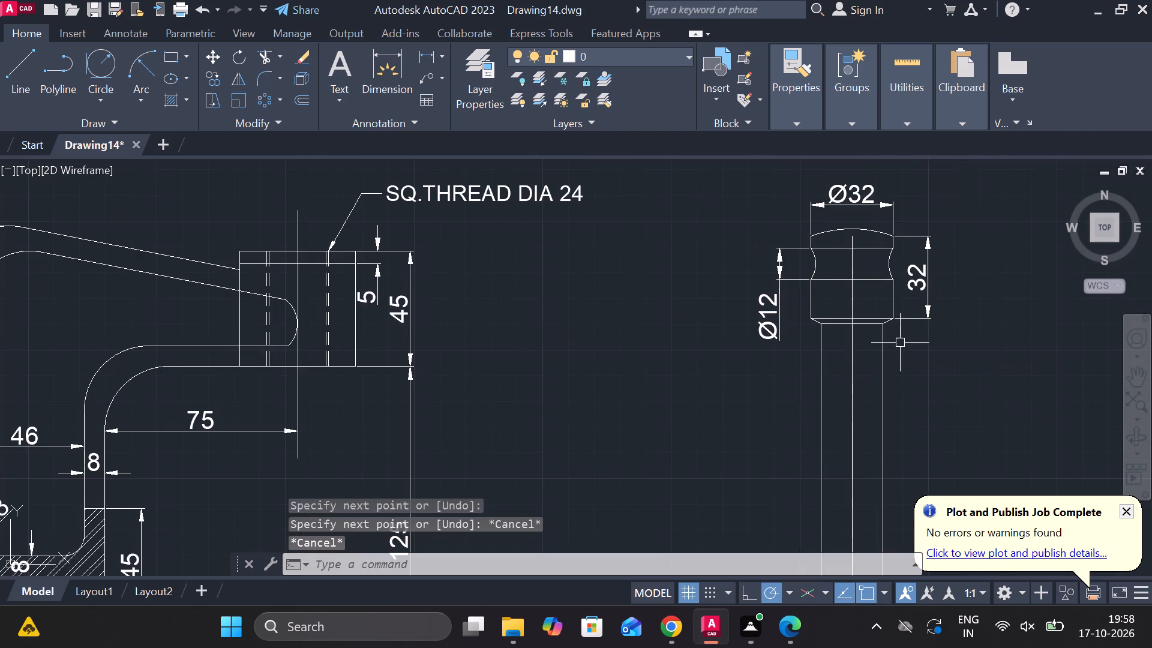
Erase the 8 dimension at the lower end of the screw.
{"action": "scroll", "coordinate": [912, 361], "scroll_direction": "up", "scroll_amount": 1}
{"action": "middle_click_drag", "start_coordinate": [909, 361], "coordinate": [796, 233]}
{"action": "scroll", "coordinate": [791, 268], "scroll_direction": "down", "scroll_amount": 1}
{"action": "middle_click_drag", "start_coordinate": [808, 333], "coordinate": [728, 239]}
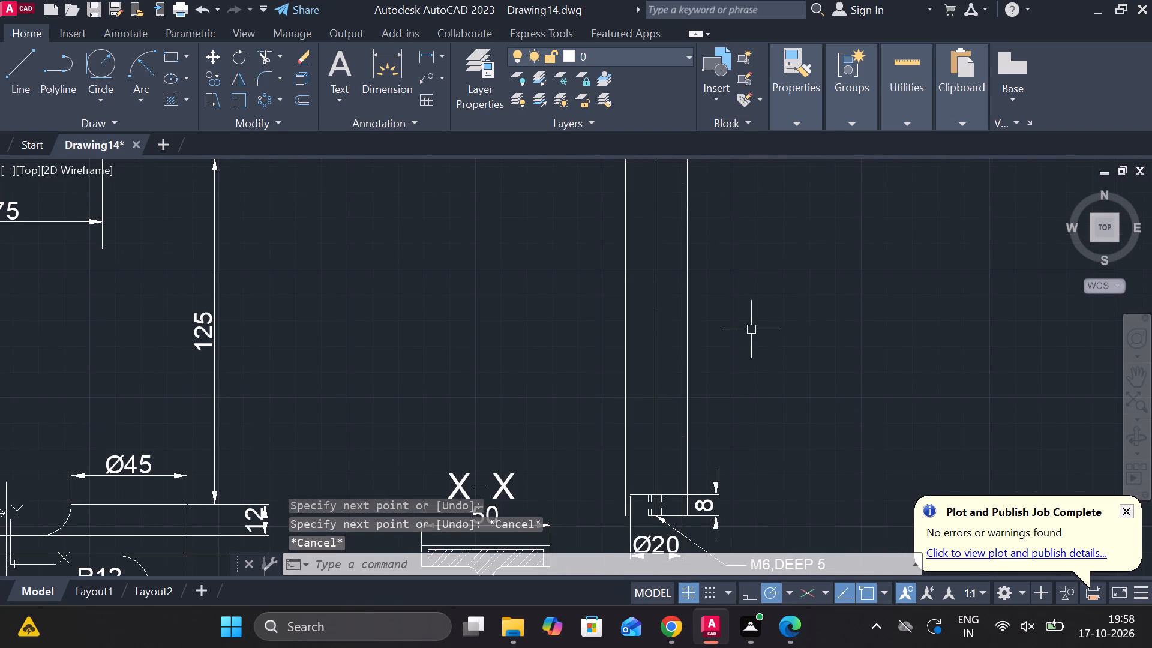
{"action": "middle_click_drag", "start_coordinate": [763, 390], "coordinate": [746, 353]}
{"action": "middle_click_drag", "start_coordinate": [764, 397], "coordinate": [782, 340]}
{"action": "scroll", "coordinate": [721, 400], "scroll_direction": "up", "scroll_amount": 3}
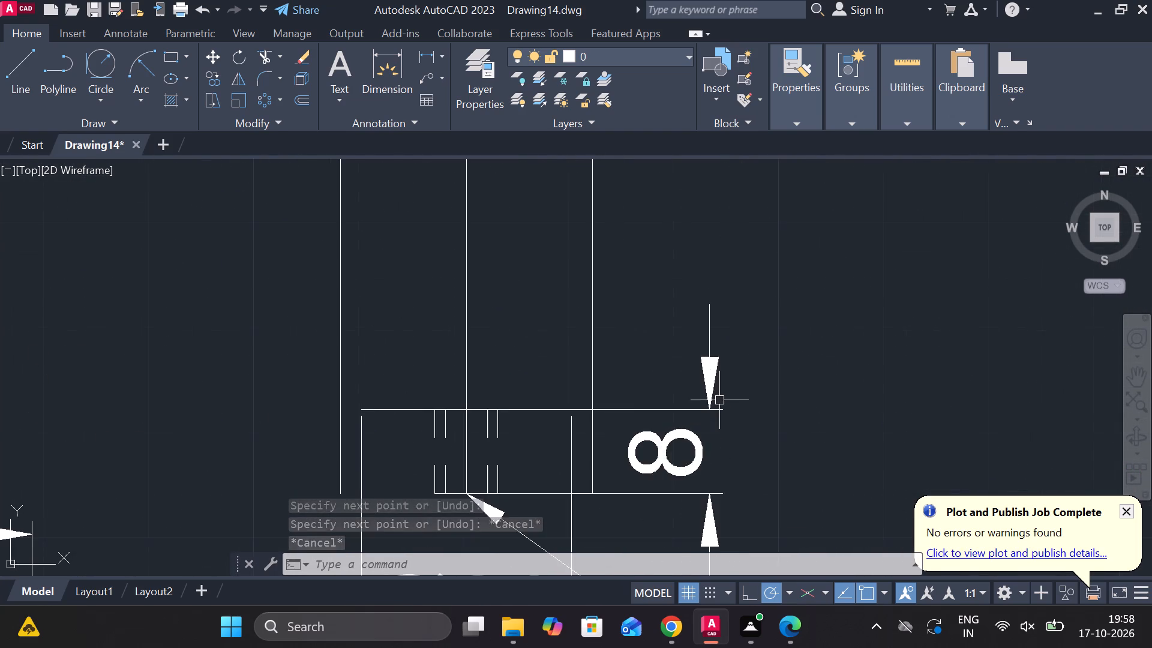
{"action": "middle_click_drag", "start_coordinate": [628, 400], "coordinate": [650, 403]}
{"action": "left_click", "coordinate": [644, 412]}
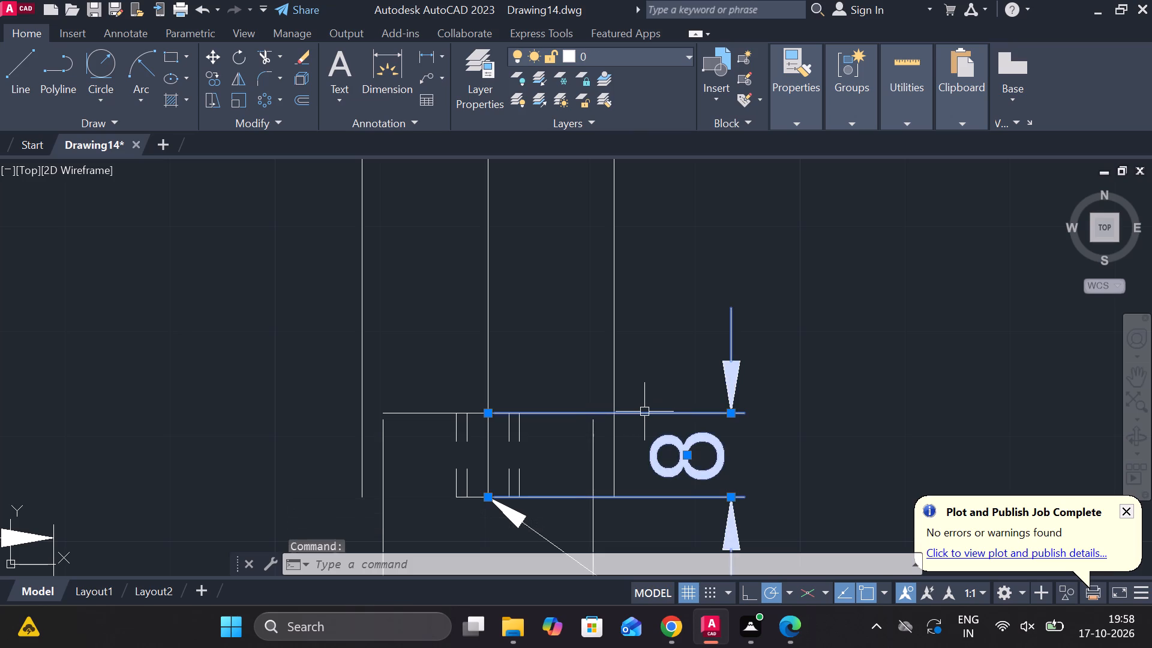
{"action": "type", "text": "E"}
{"action": "key", "text": "space"}
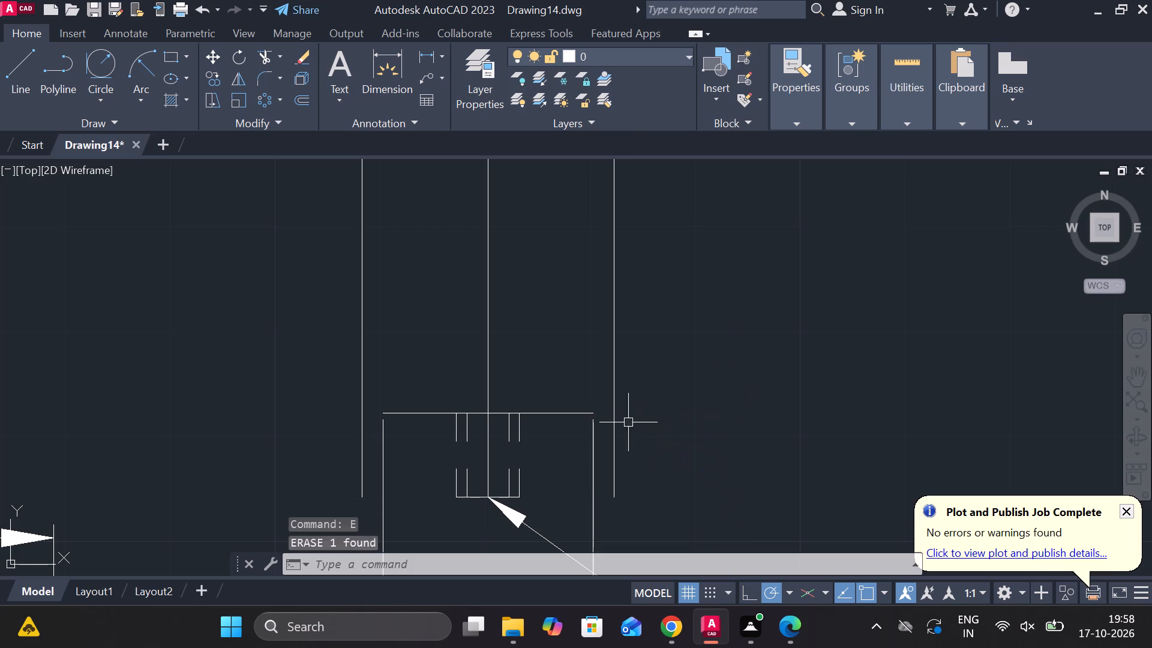
Stretch both ends of the horizontal line above the M6 hole out to the screw's outer shank lines.
{"action": "scroll", "coordinate": [596, 437], "scroll_direction": "down", "scroll_amount": 2}
{"action": "scroll", "coordinate": [575, 454], "scroll_direction": "up", "scroll_amount": 2}
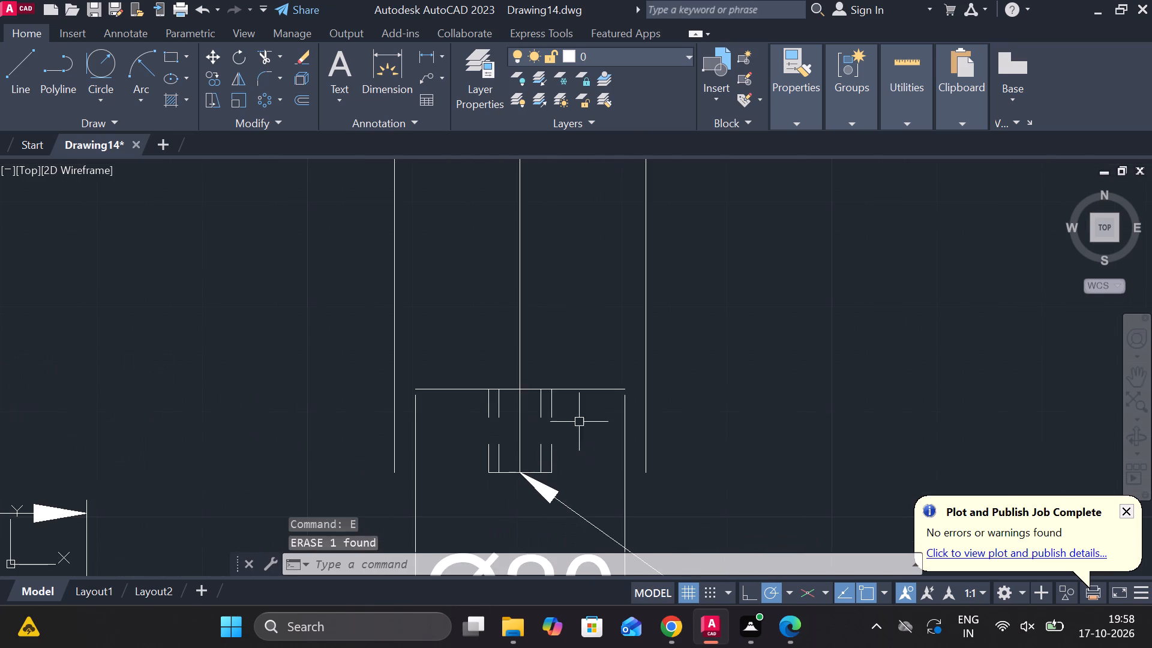
{"action": "left_click", "coordinate": [596, 391]}
{"action": "left_click", "coordinate": [628, 389]}
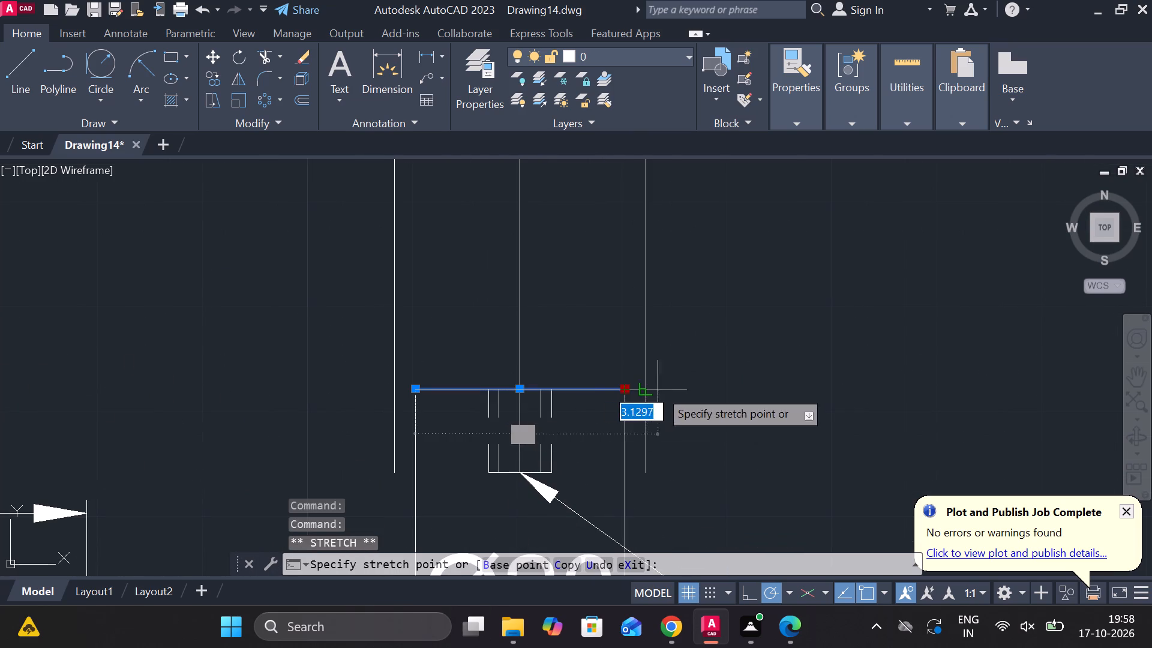
{"action": "left_click", "coordinate": [651, 389]}
{"action": "key", "text": "Escape"}
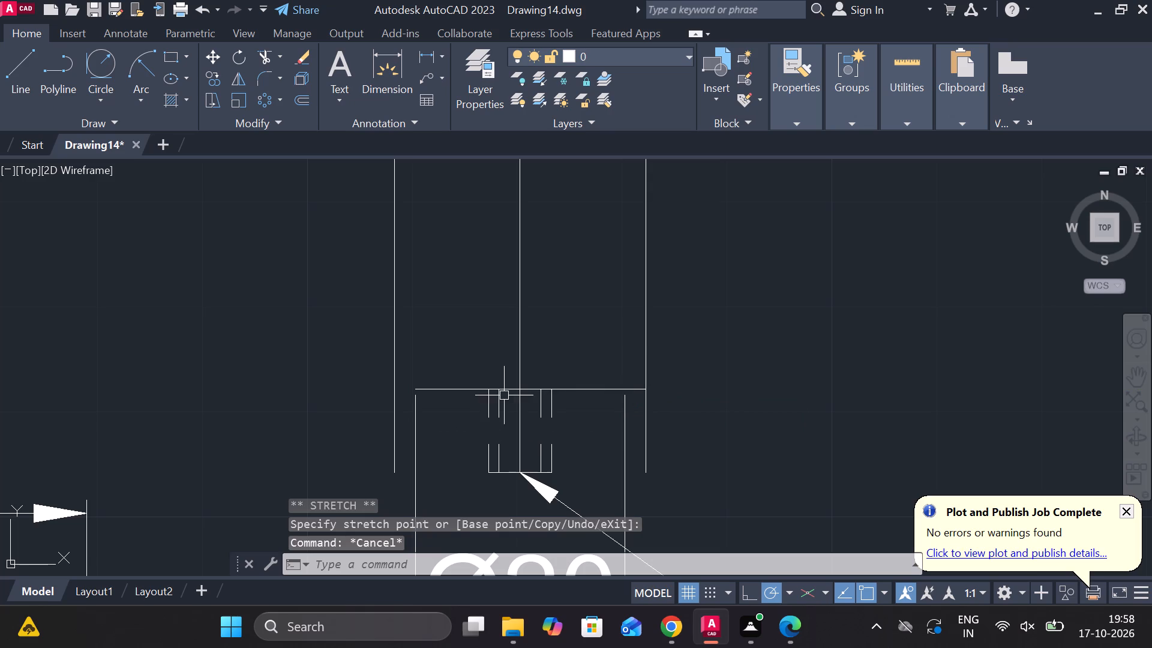
{"action": "left_click", "coordinate": [461, 389]}
{"action": "left_click", "coordinate": [416, 391]}
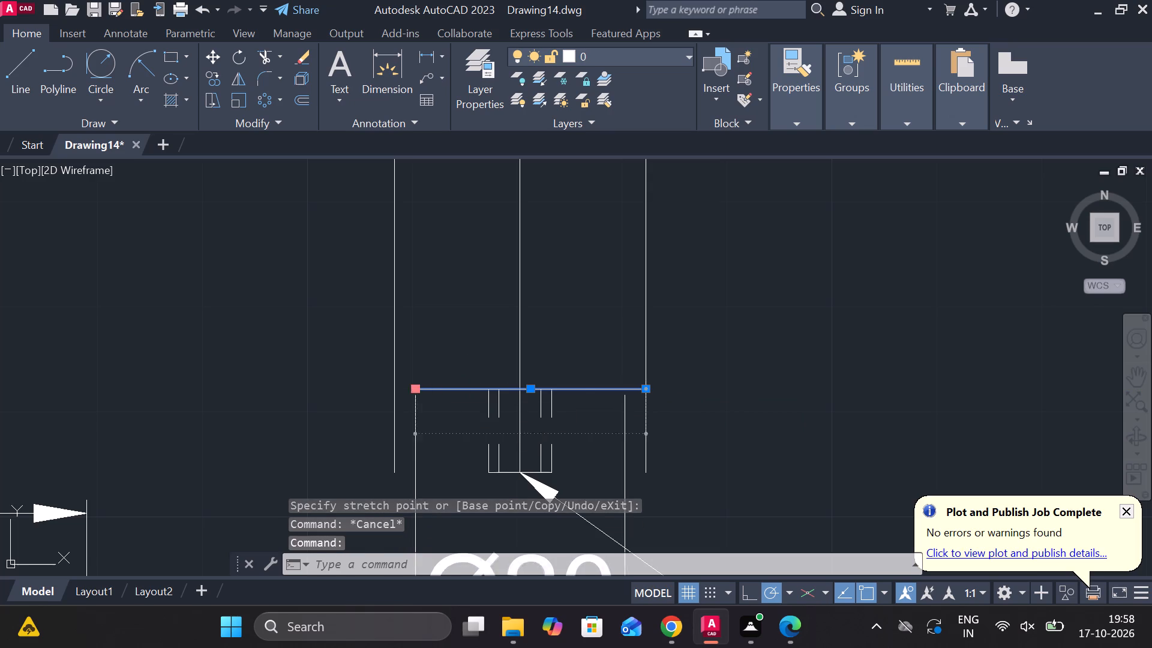
{"action": "left_click", "coordinate": [396, 391]}
{"action": "key", "text": "grave"}
{"action": "key", "text": "Escape"}
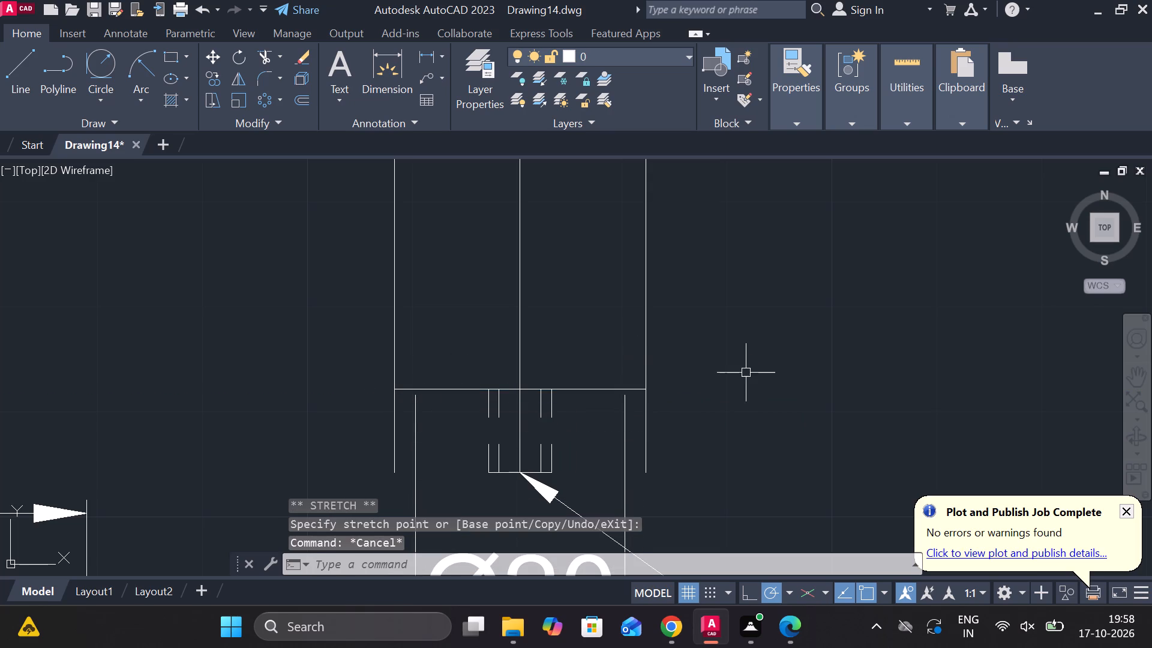
Trim the ends of both outer shank lines that project below the horizontal line above the M6 hole.
{"action": "type", "text": "TR"}
{"action": "key", "text": "space"}
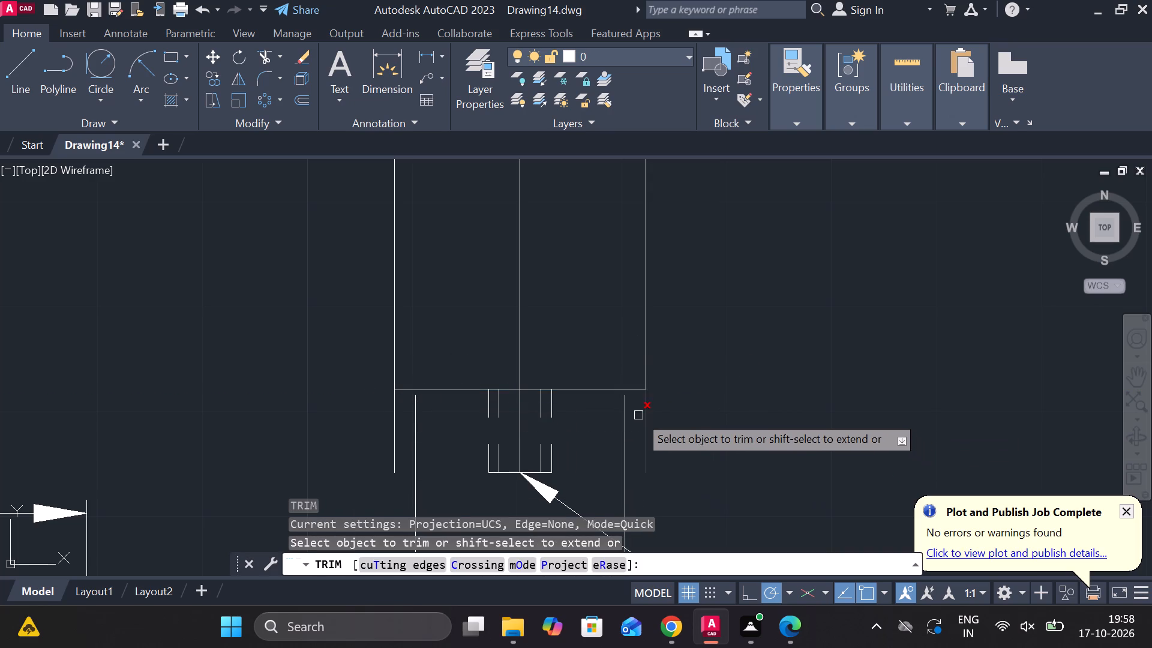
{"action": "left_click", "coordinate": [643, 418]}
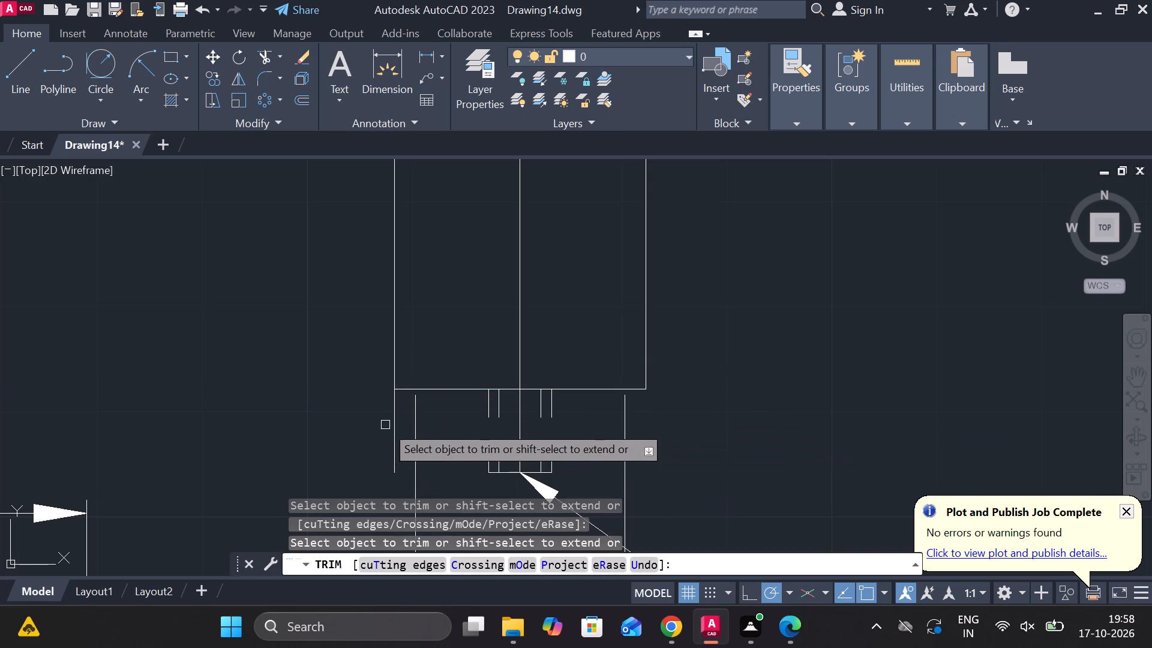
{"action": "left_click", "coordinate": [391, 419]}
{"action": "key", "text": "Escape"}
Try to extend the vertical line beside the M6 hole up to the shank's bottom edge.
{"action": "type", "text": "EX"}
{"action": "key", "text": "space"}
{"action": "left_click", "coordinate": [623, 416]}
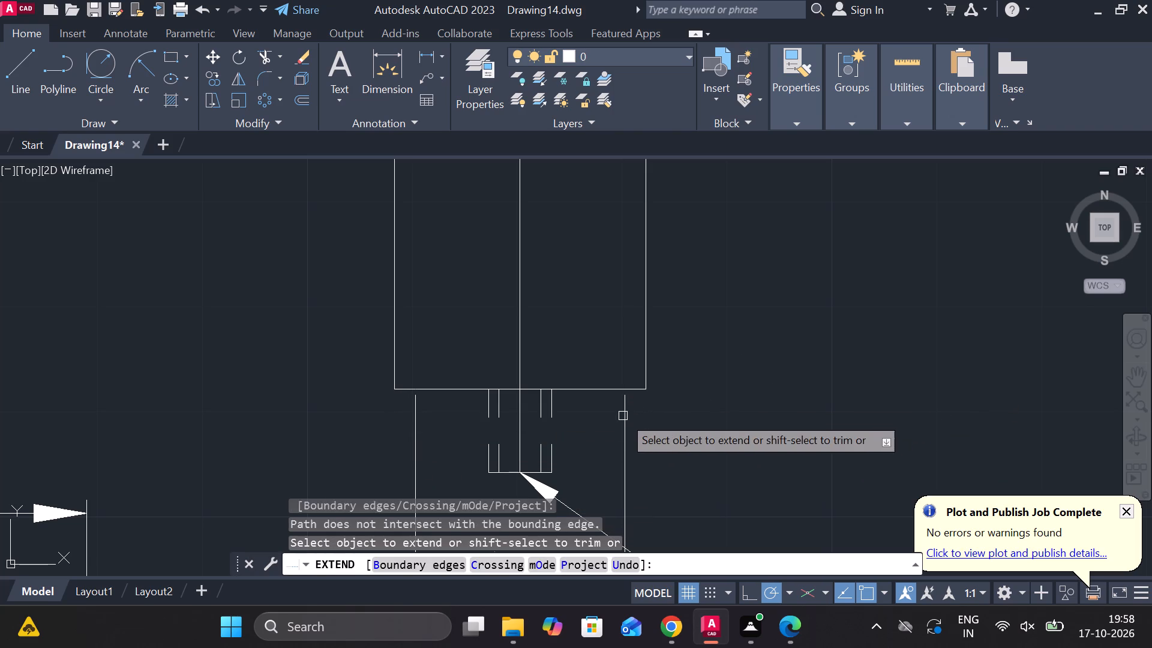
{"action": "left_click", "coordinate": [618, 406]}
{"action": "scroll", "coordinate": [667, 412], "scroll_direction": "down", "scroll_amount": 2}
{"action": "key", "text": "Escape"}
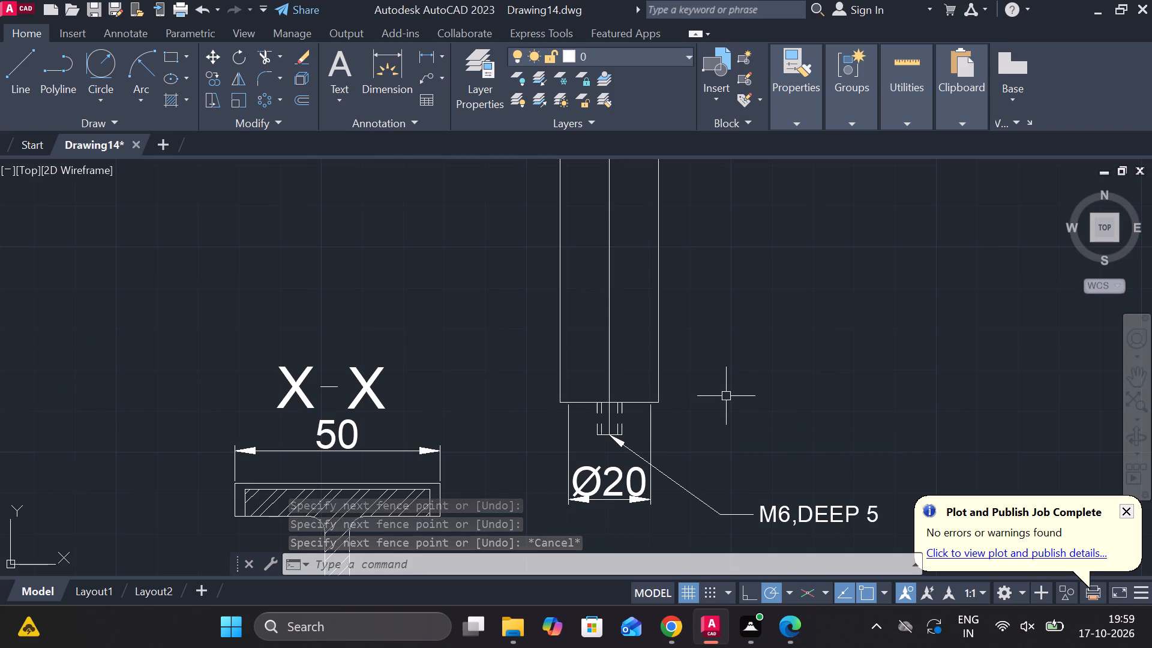
Offset the screw's vertical centreline by 10 to both sides as inner shank lines.
{"action": "left_click", "coordinate": [609, 314]}
{"action": "key", "text": "o"}
{"action": "key", "text": "Return"}
{"action": "key", "text": "Return"}
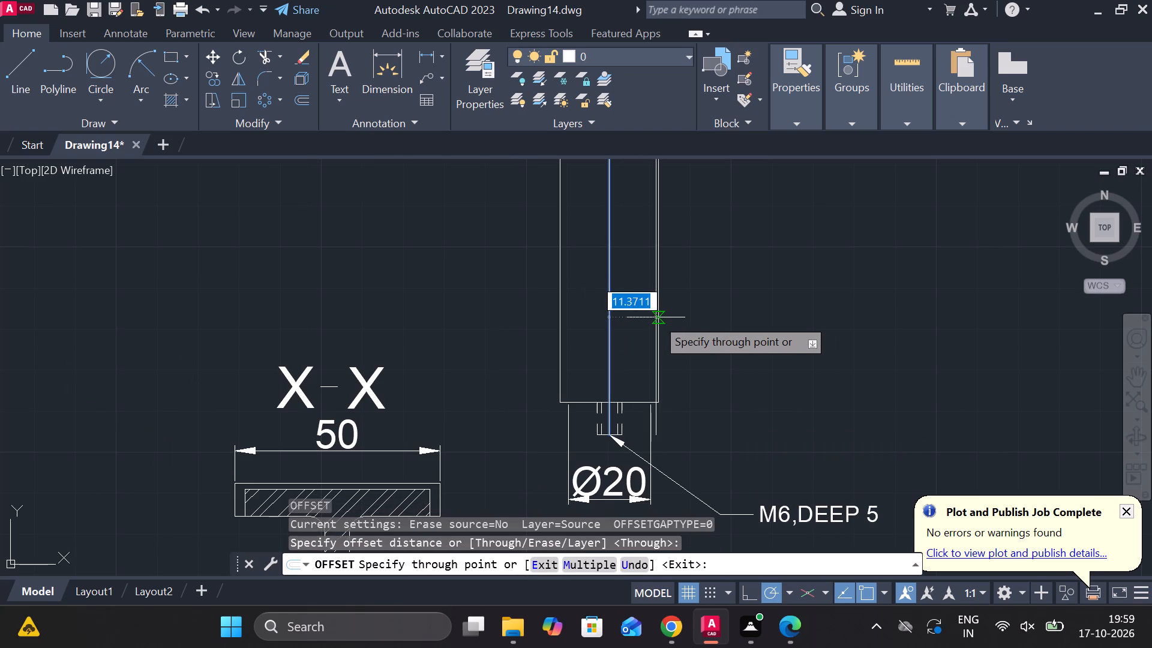
{"action": "type", "text": "10"}
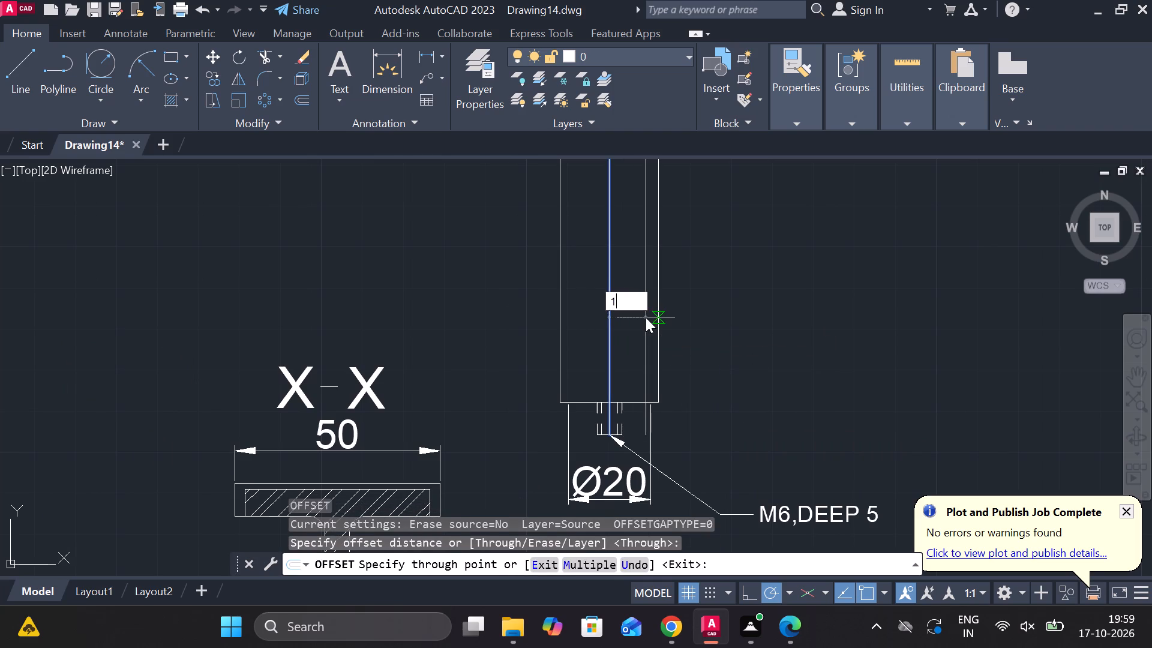
{"action": "key", "text": "Return"}
{"action": "left_click", "coordinate": [611, 323]}
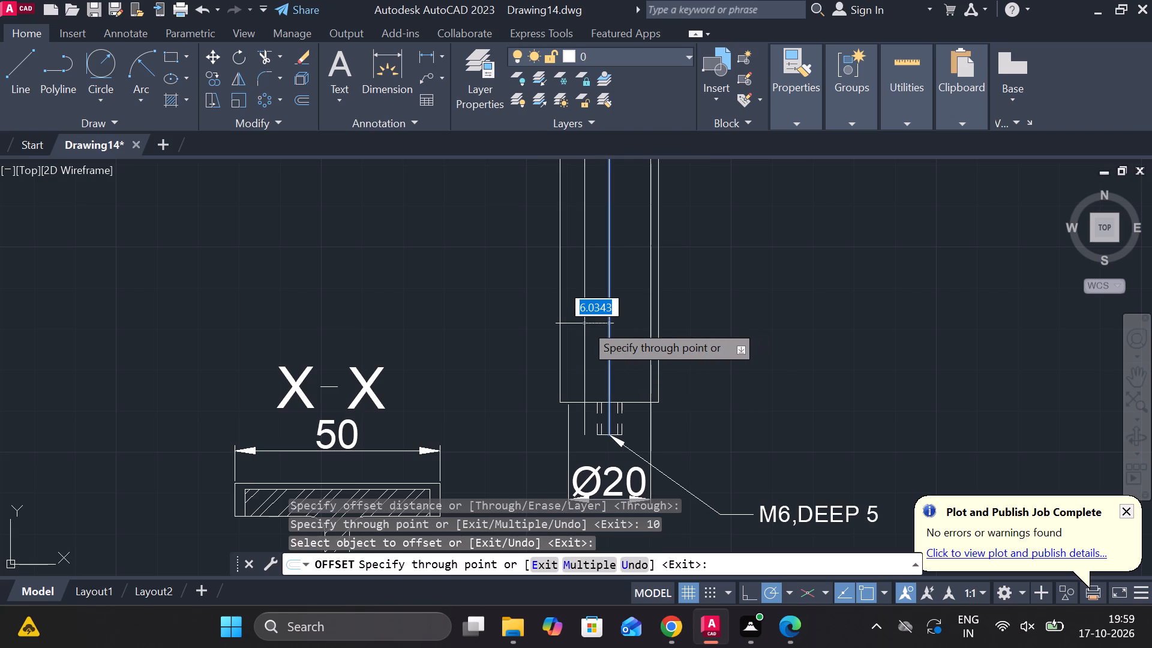
{"action": "type", "text": "10"}
{"action": "key", "text": "Return"}
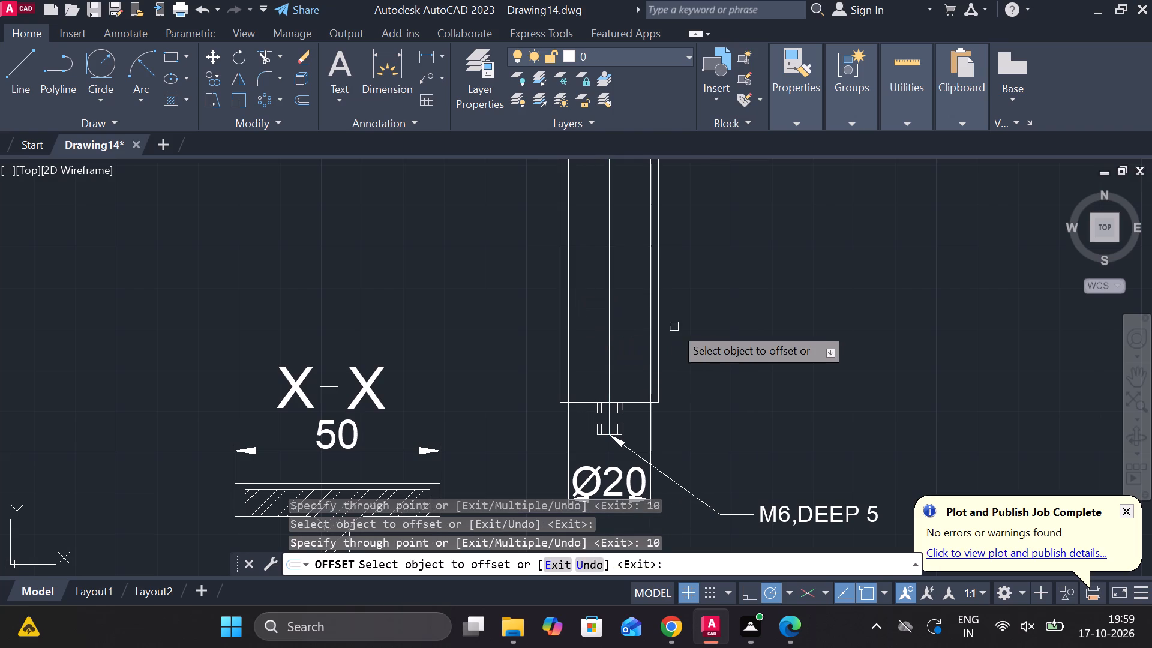
{"action": "scroll", "coordinate": [693, 325], "scroll_direction": "down", "scroll_amount": 2}
{"action": "middle_click_drag", "start_coordinate": [743, 331], "coordinate": [755, 401]}
{"action": "middle_click_drag", "start_coordinate": [756, 306], "coordinate": [787, 454]}
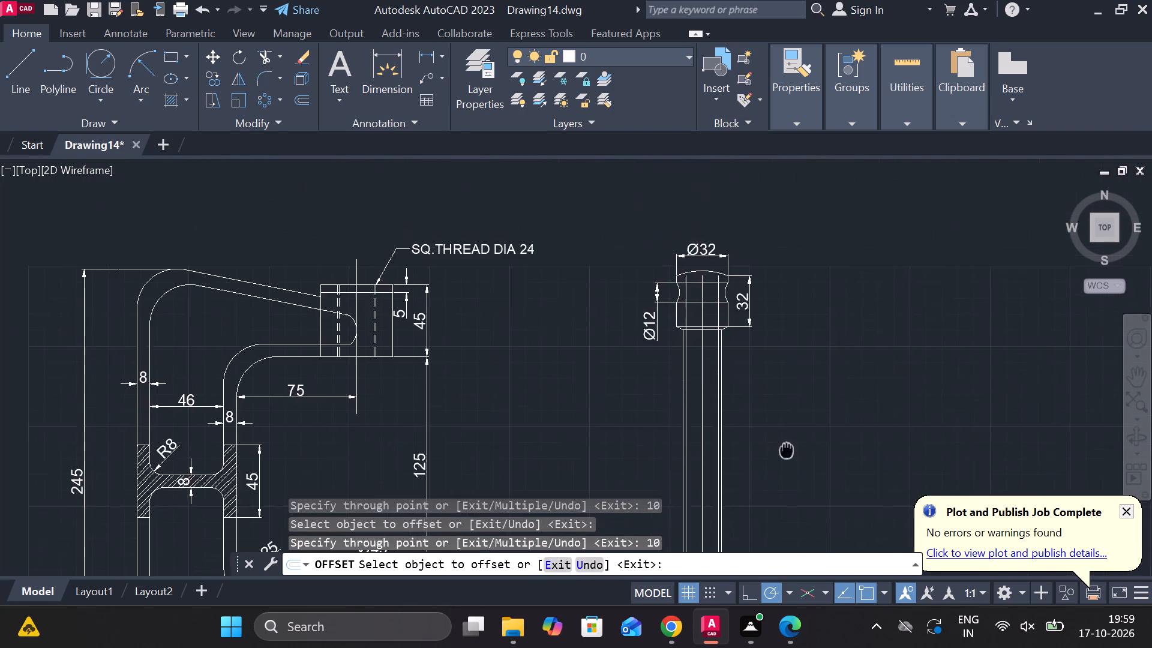
{"action": "middle_click_drag", "start_coordinate": [787, 454], "coordinate": [786, 455]}
{"action": "scroll", "coordinate": [766, 362], "scroll_direction": "up", "scroll_amount": 2}
{"action": "key", "text": "Escape"}
Trim both inner shank lines inside the screw's head and chamfer so they start at the chamfer's lower edge.
{"action": "middle_click_drag", "start_coordinate": [767, 346], "coordinate": [782, 475]}
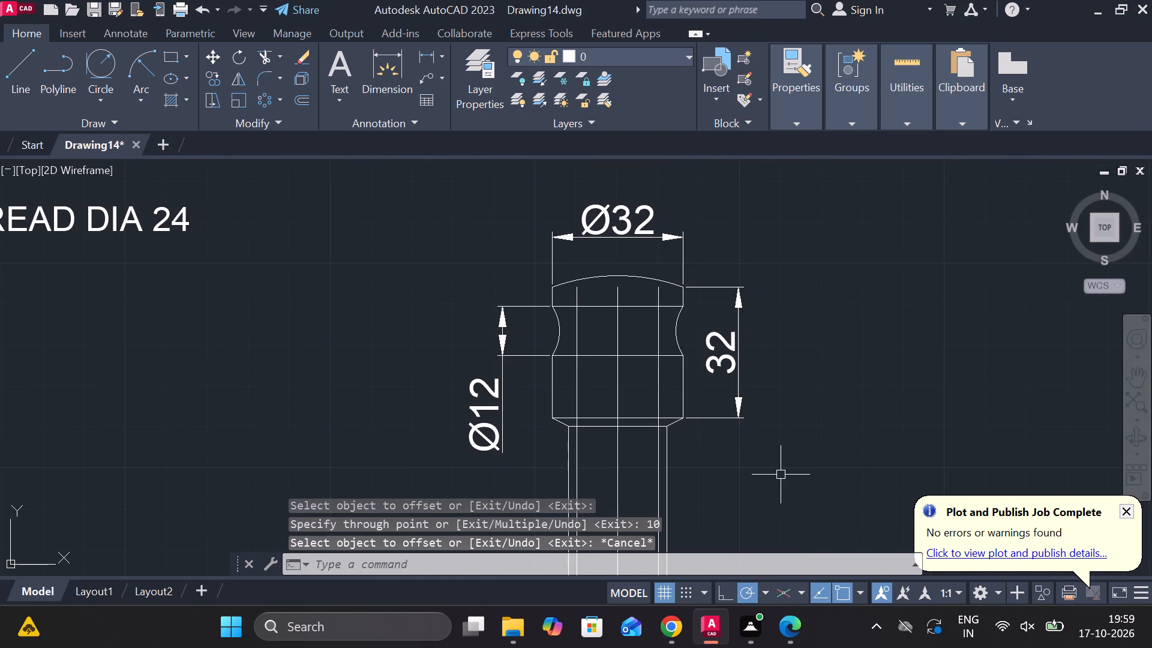
{"action": "type", "text": "TR"}
{"action": "key", "text": "space"}
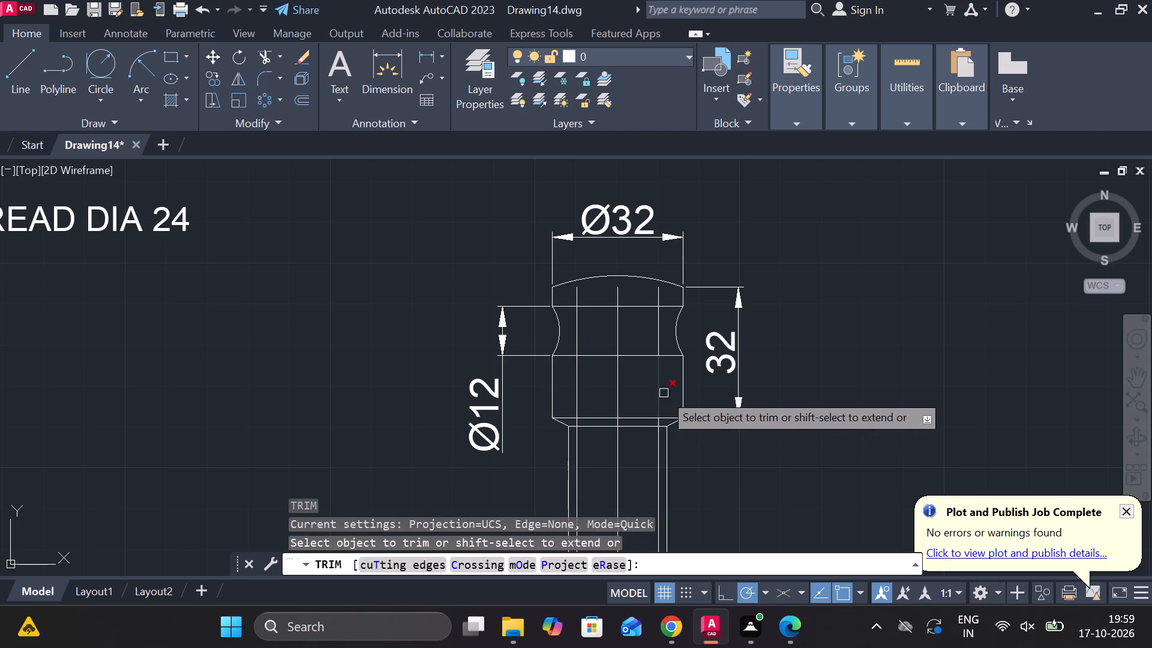
{"action": "left_click", "coordinate": [664, 393]}
{"action": "left_click", "coordinate": [656, 386]}
{"action": "left_click", "coordinate": [662, 339]}
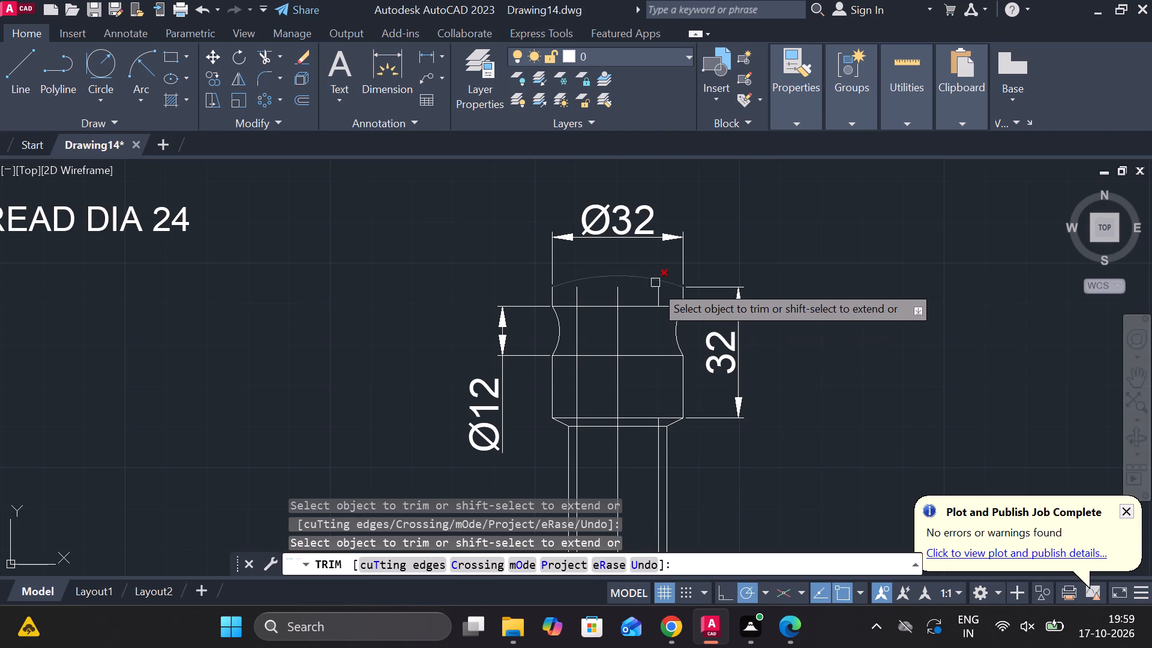
{"action": "left_click", "coordinate": [655, 293]}
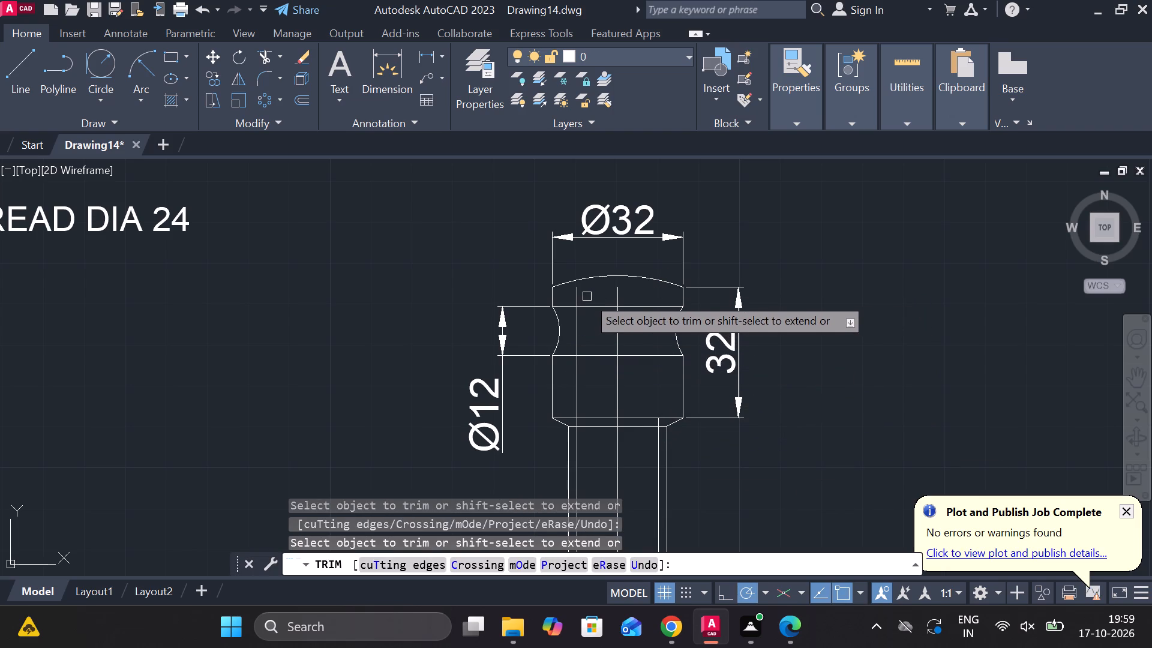
{"action": "left_click", "coordinate": [581, 296]}
{"action": "left_click", "coordinate": [574, 325]}
{"action": "left_click", "coordinate": [580, 385]}
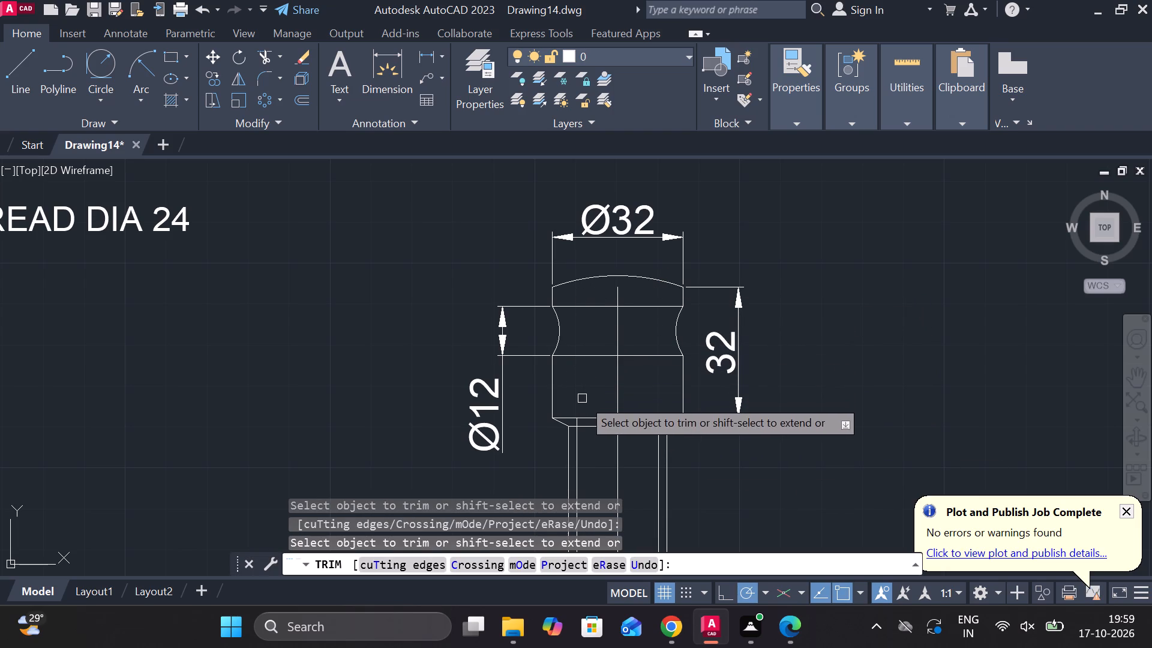
{"action": "middle_click", "coordinate": [589, 398]}
{"action": "middle_click_drag", "start_coordinate": [599, 398], "coordinate": [630, 356]}
{"action": "scroll", "coordinate": [622, 382], "scroll_direction": "up", "scroll_amount": 2}
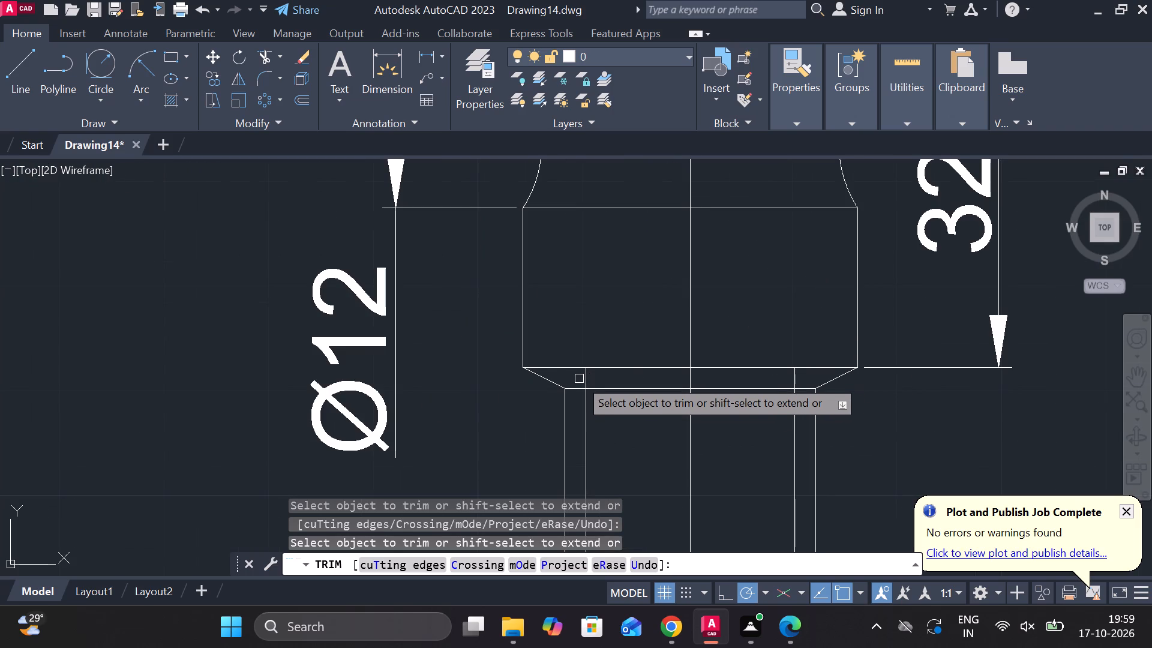
{"action": "left_click", "coordinate": [585, 379]}
{"action": "left_click", "coordinate": [797, 378]}
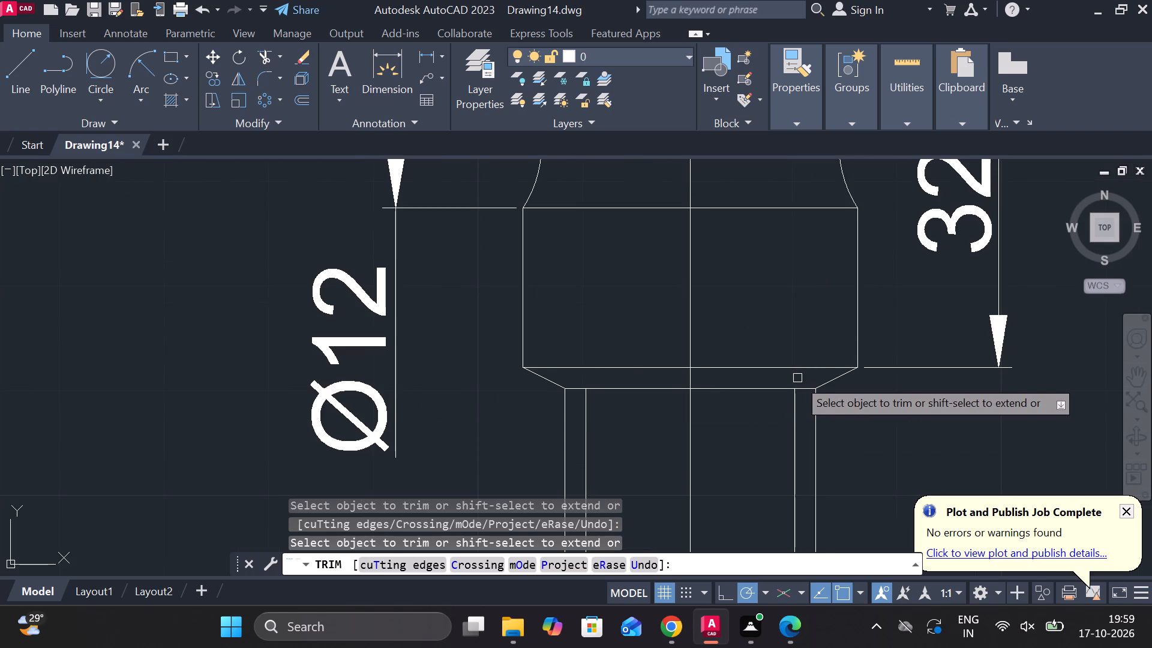
{"action": "scroll", "coordinate": [875, 451], "scroll_direction": "down", "scroll_amount": 2}
{"action": "middle_click_drag", "start_coordinate": [870, 440], "coordinate": [791, 332]}
{"action": "scroll", "coordinate": [784, 322], "scroll_direction": "down", "scroll_amount": 2}
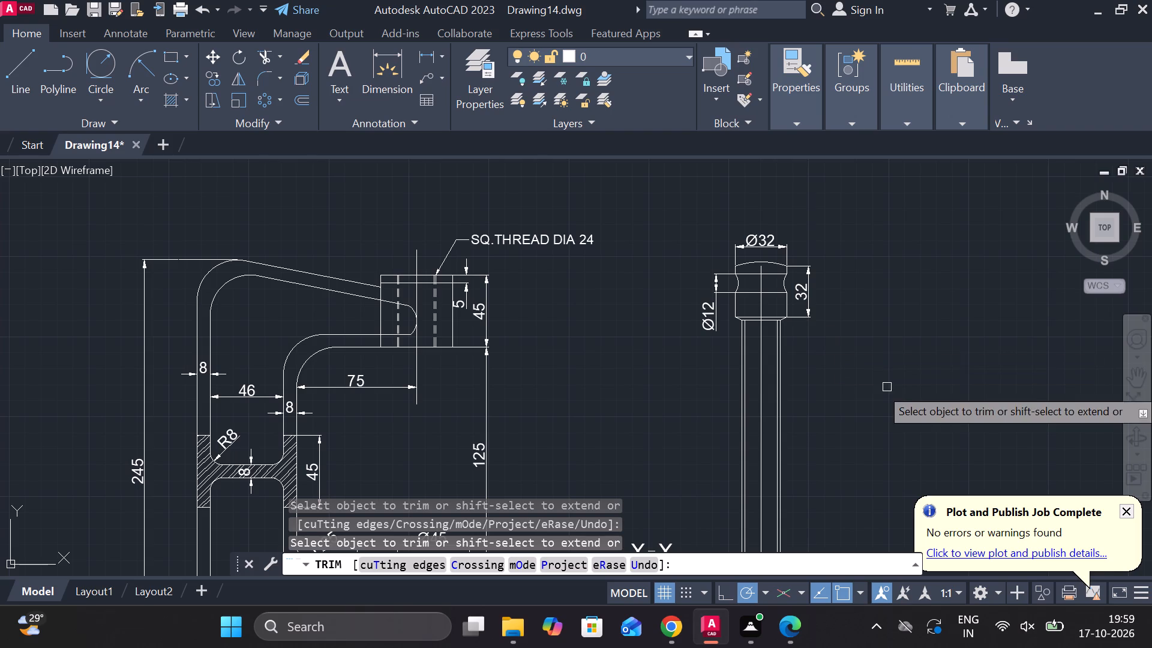
{"action": "key", "text": "Escape"}
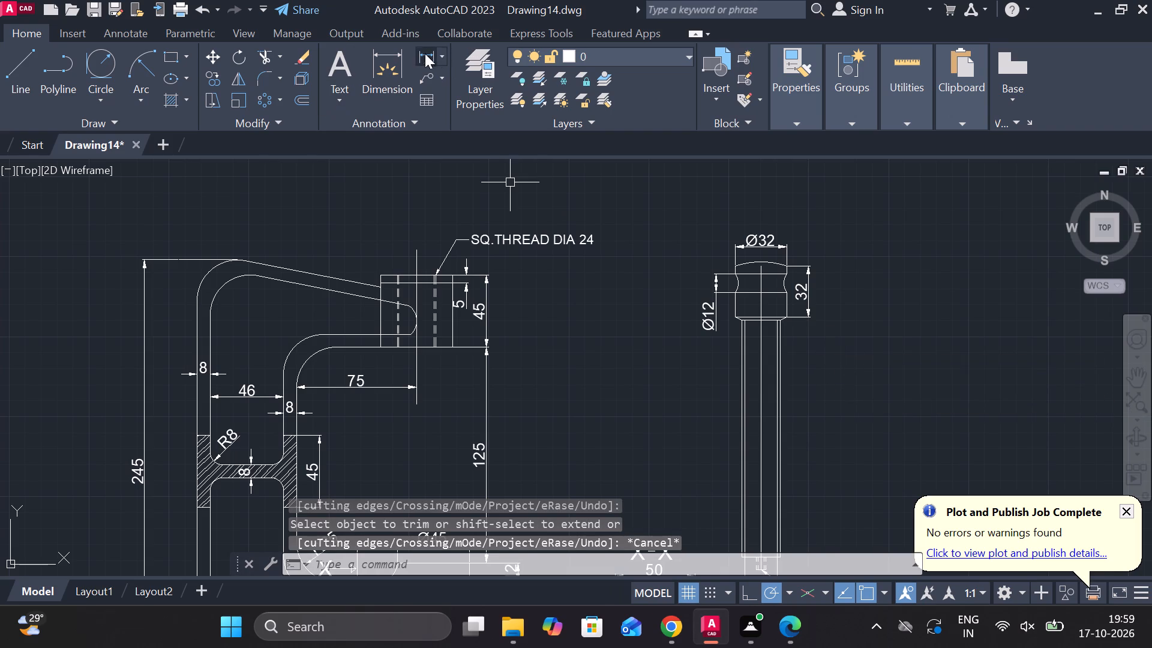
Add a linear dimension across the outer lines of the screw's shank, in its upper part below the head.
{"action": "left_click", "coordinate": [430, 53]}
{"action": "scroll", "coordinate": [718, 392], "scroll_direction": "up", "scroll_amount": 2}
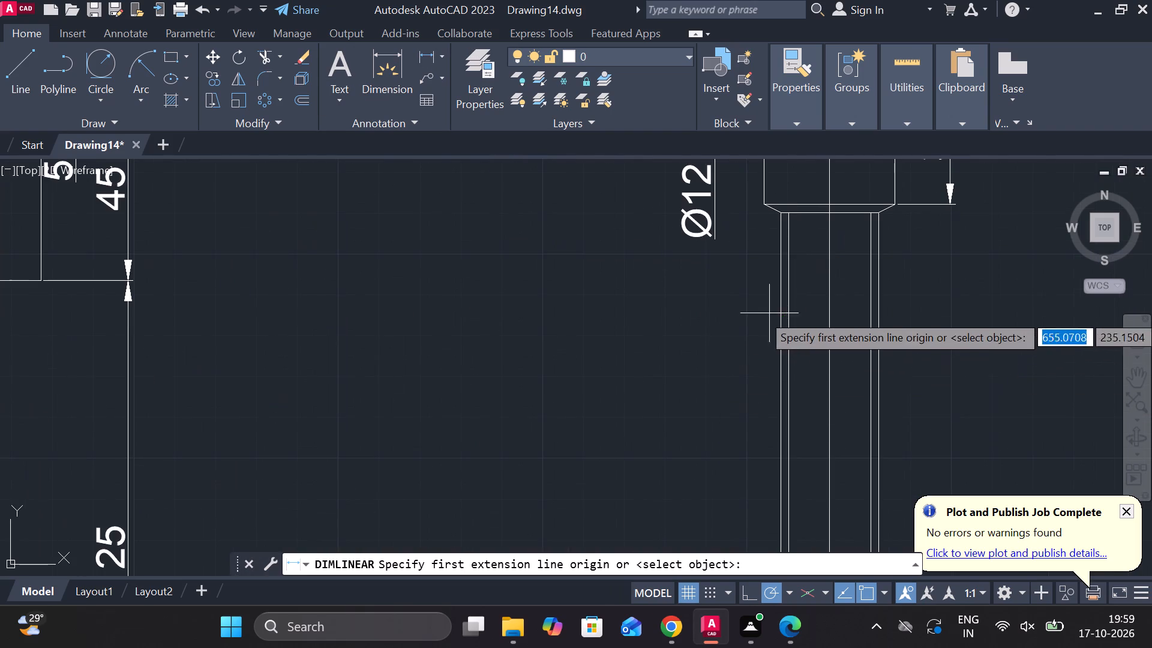
{"action": "left_click", "coordinate": [781, 340]}
{"action": "left_click", "coordinate": [882, 338]}
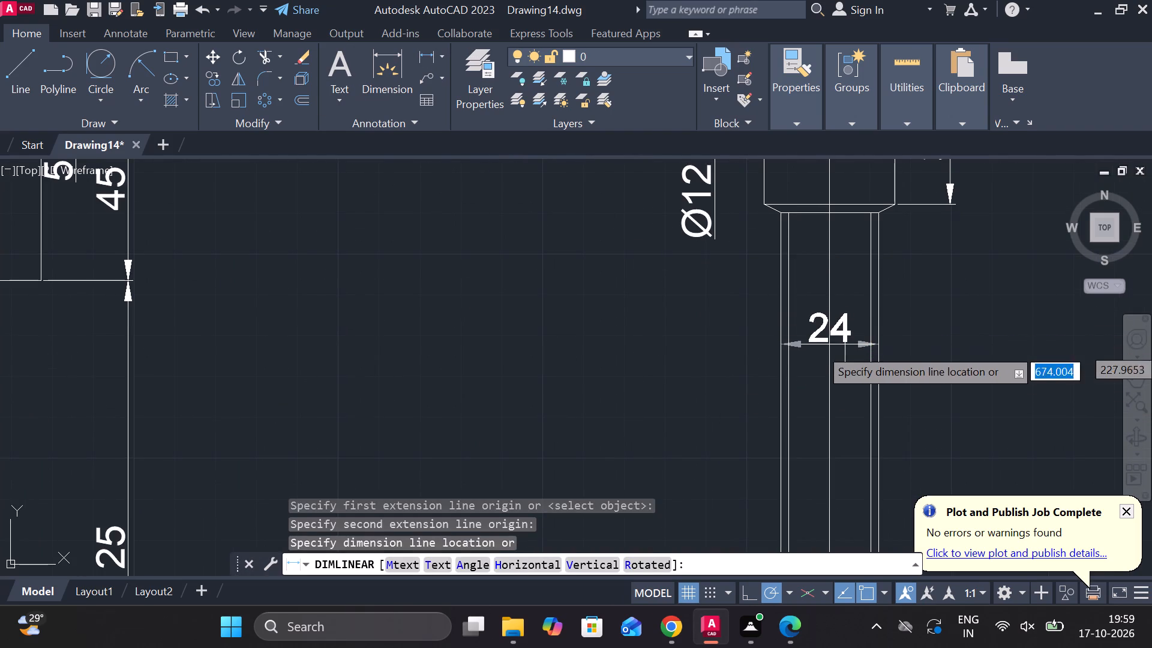
{"action": "left_click", "coordinate": [664, 355]}
Add a leader note reading "SQ.THD DIA 24" pointing to the shank's outer line at its width dimension.
{"action": "middle_click_drag", "start_coordinate": [686, 350], "coordinate": [652, 350]}
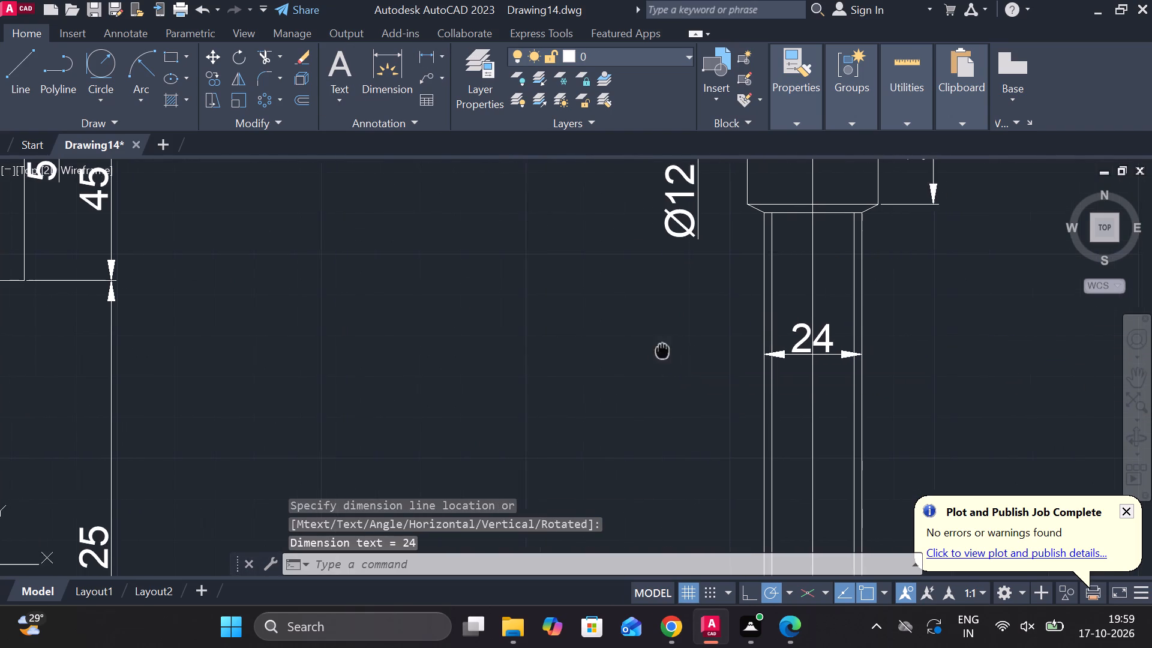
{"action": "middle_click_drag", "start_coordinate": [652, 350], "coordinate": [536, 339]}
{"action": "left_click", "coordinate": [424, 72]}
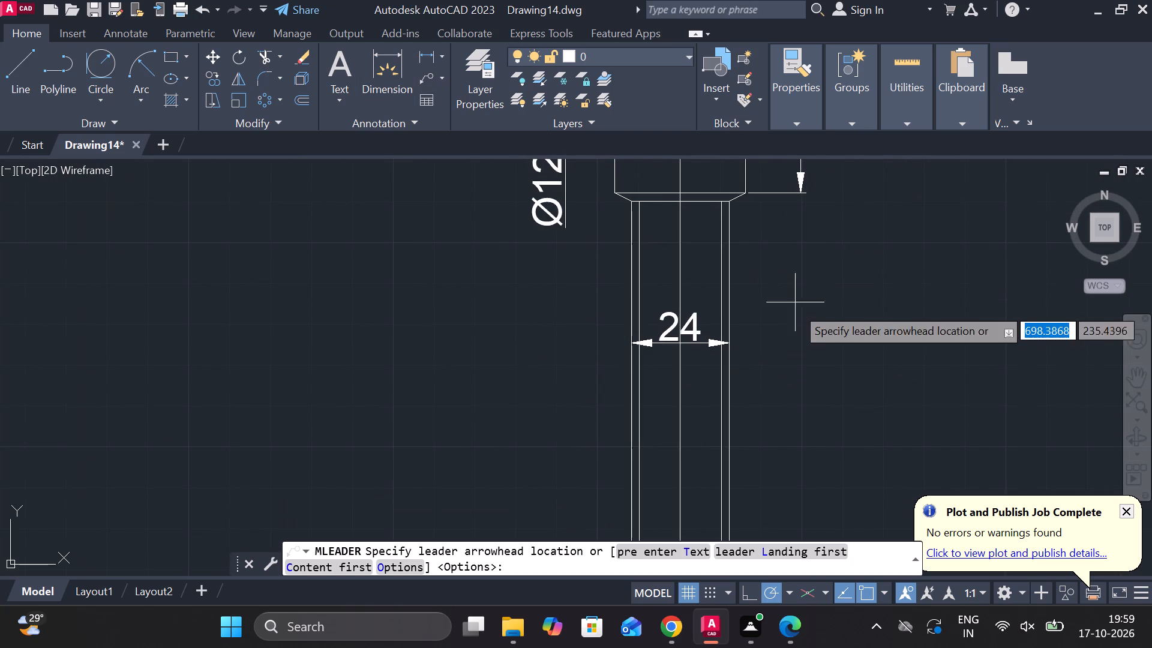
{"action": "left_click", "coordinate": [627, 341]}
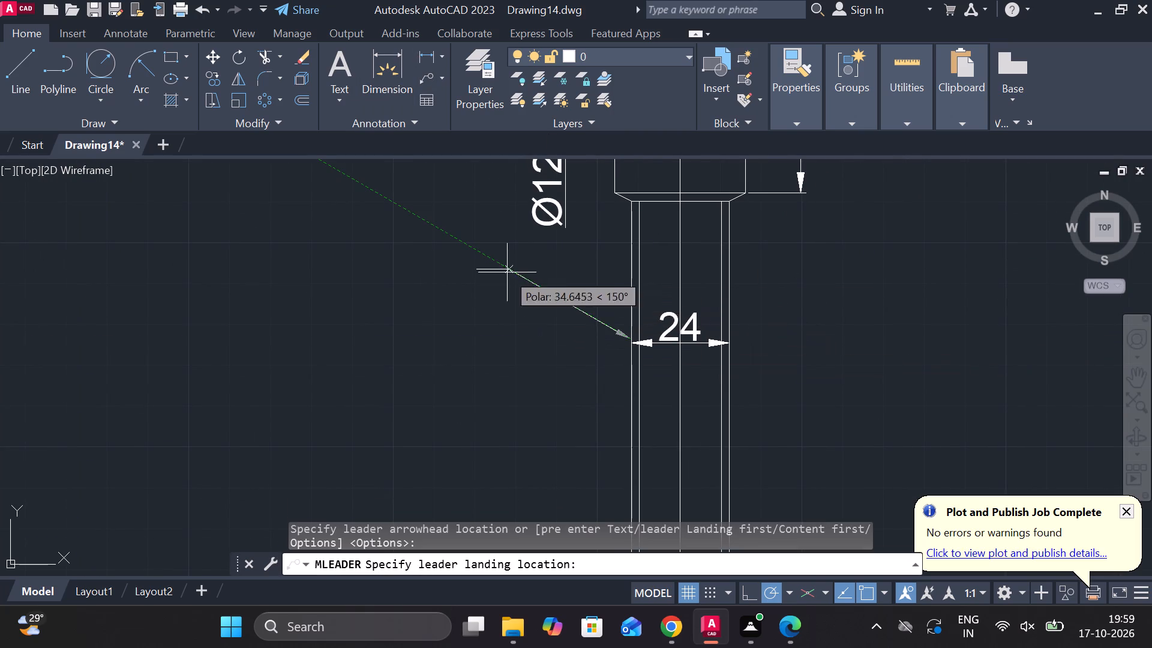
{"action": "left_click", "coordinate": [550, 286]}
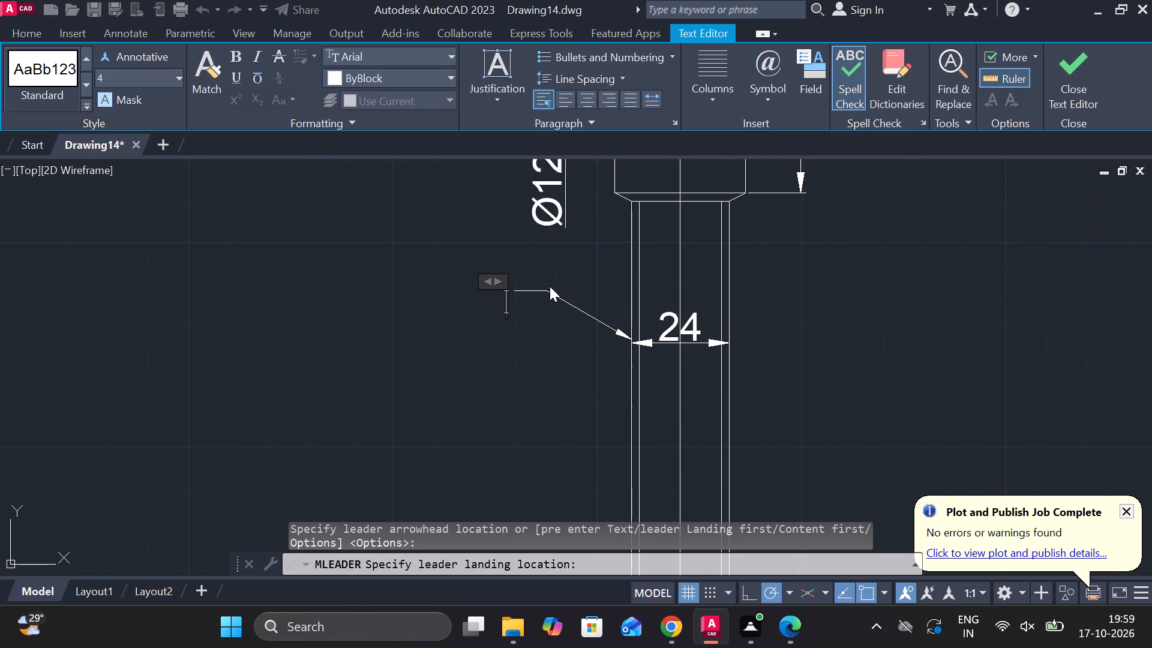
{"action": "type", "text": "SQ"}
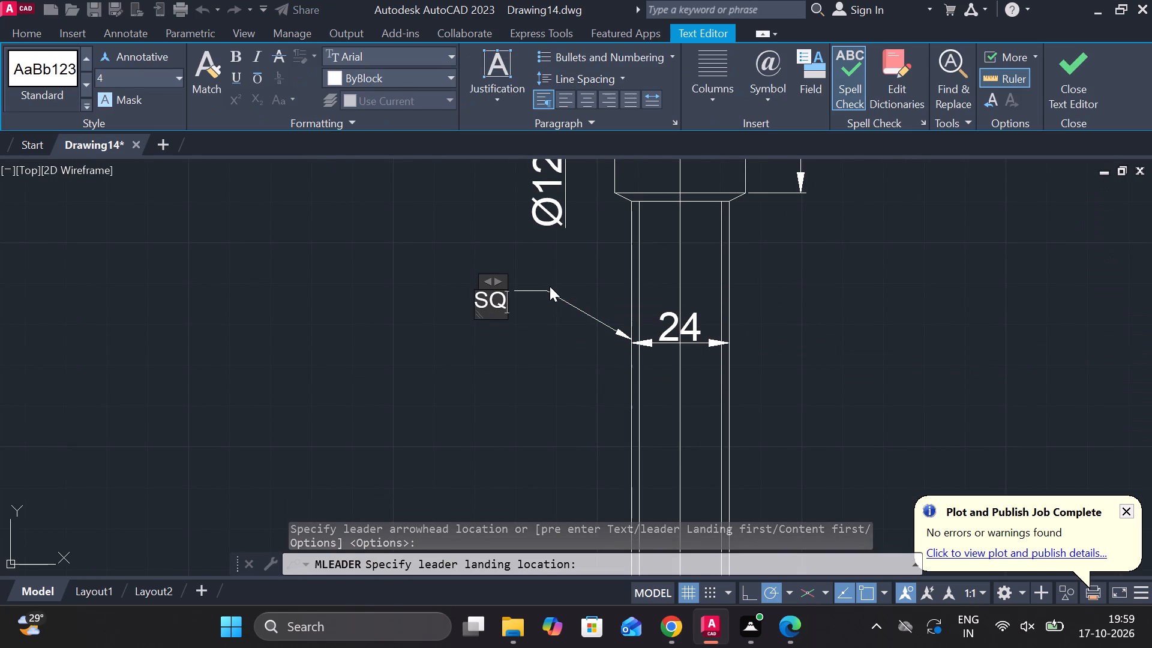
{"action": "key", "text": "period"}
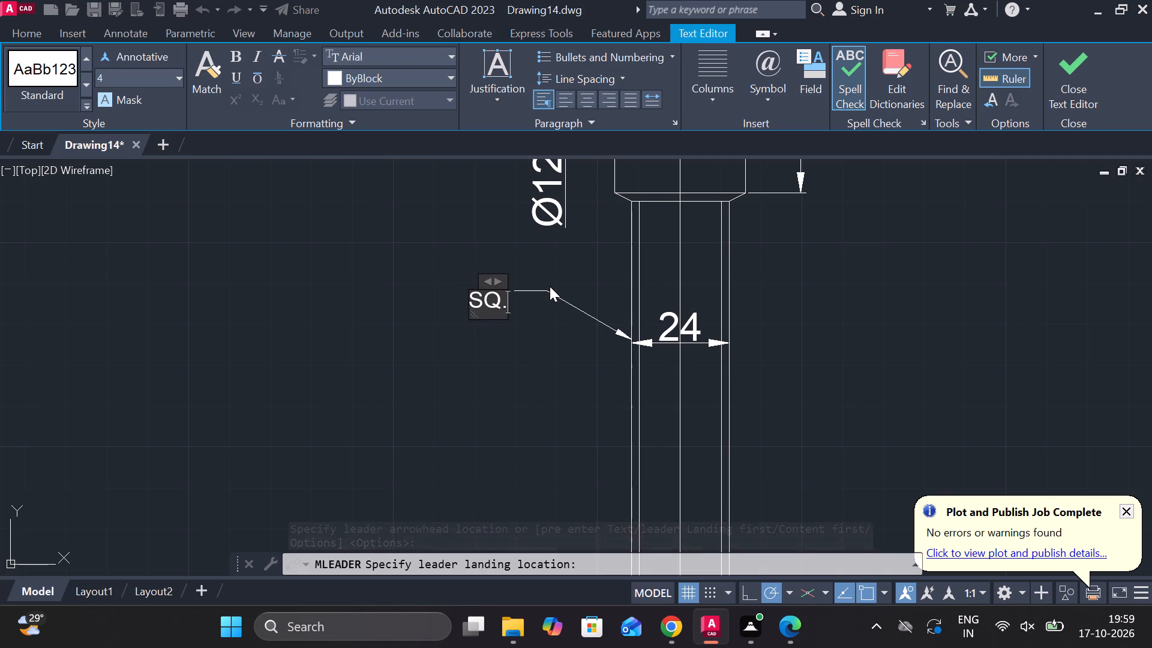
{"action": "key", "text": "t"}
{"action": "type", "text": "HD"}
{"action": "key", "text": "space"}
{"action": "type", "text": "DIA"}
{"action": "key", "text": "space"}
{"action": "type", "text": "24"}
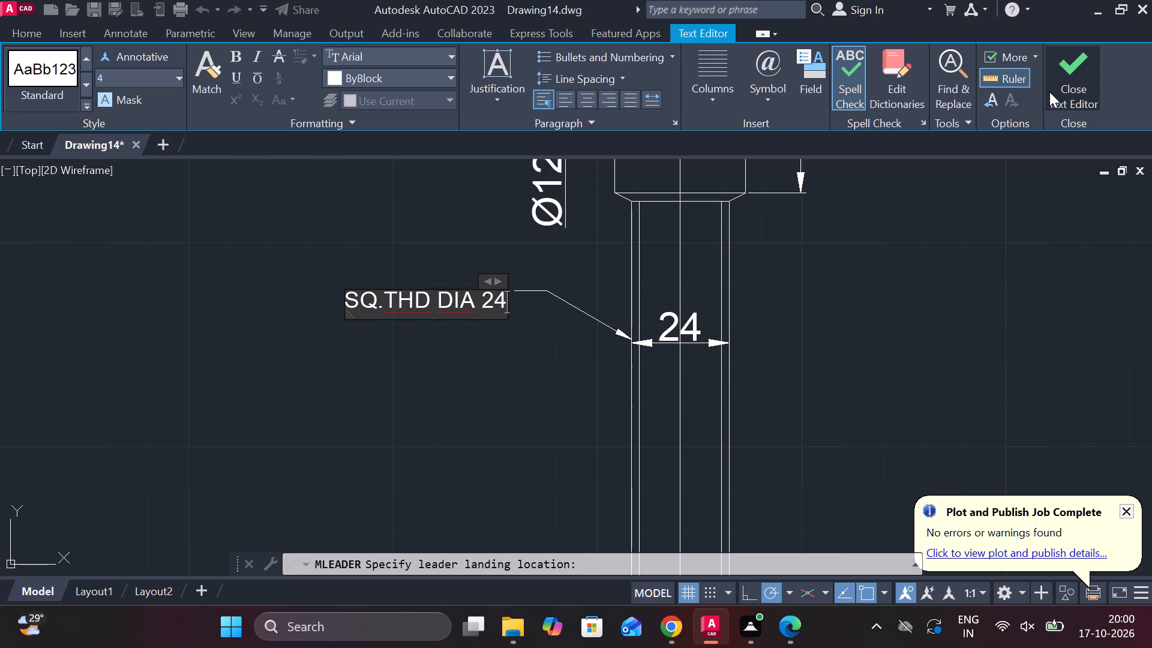
{"action": "left_click", "coordinate": [1049, 92]}
Copy the "1.FRAME" title and paste the copy below the screw, beside section X-X.
{"action": "scroll", "coordinate": [1012, 307], "scroll_direction": "down", "scroll_amount": 1}
{"action": "scroll", "coordinate": [930, 349], "scroll_direction": "down", "scroll_amount": 1}
{"action": "middle_click_drag", "start_coordinate": [907, 351], "coordinate": [874, 346]}
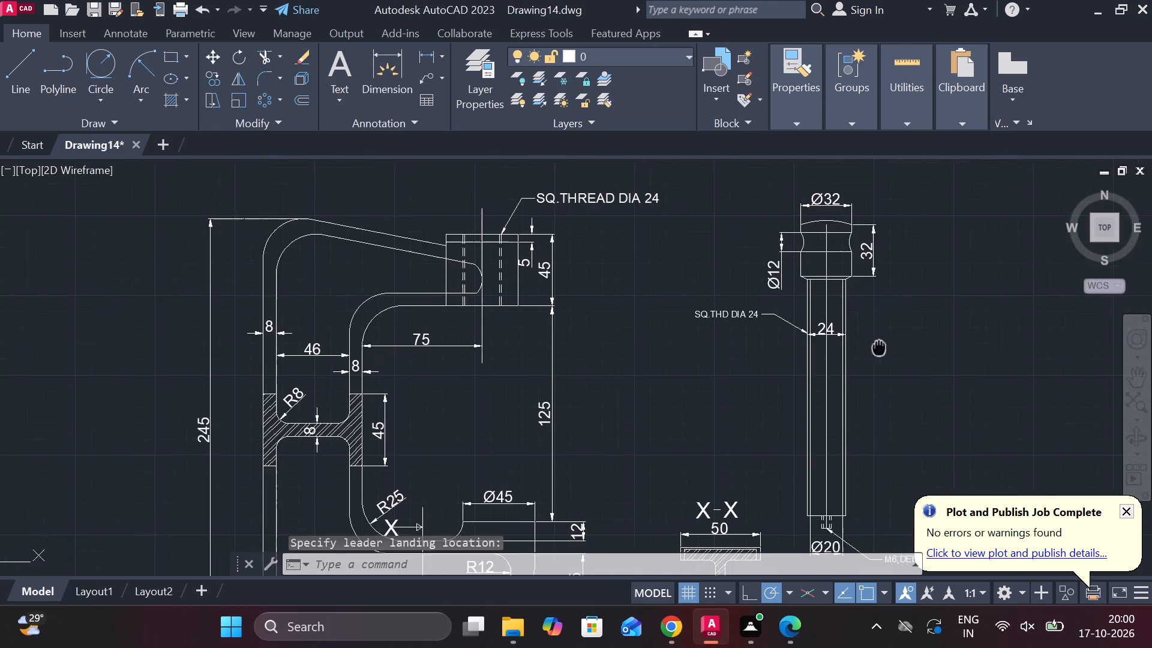
{"action": "middle_click_drag", "start_coordinate": [874, 346], "coordinate": [815, 289]}
{"action": "middle_click_drag", "start_coordinate": [813, 328], "coordinate": [687, 268]}
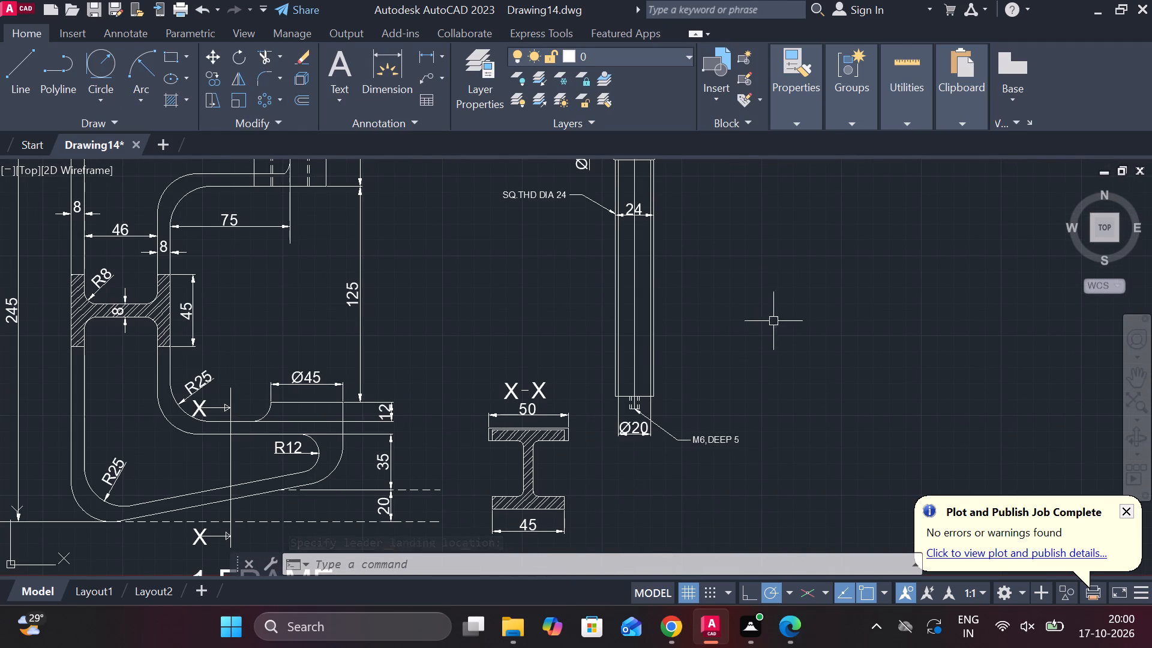
{"action": "middle_click_drag", "start_coordinate": [771, 373], "coordinate": [771, 382]}
{"action": "scroll", "coordinate": [756, 374], "scroll_direction": "down", "scroll_amount": 1}
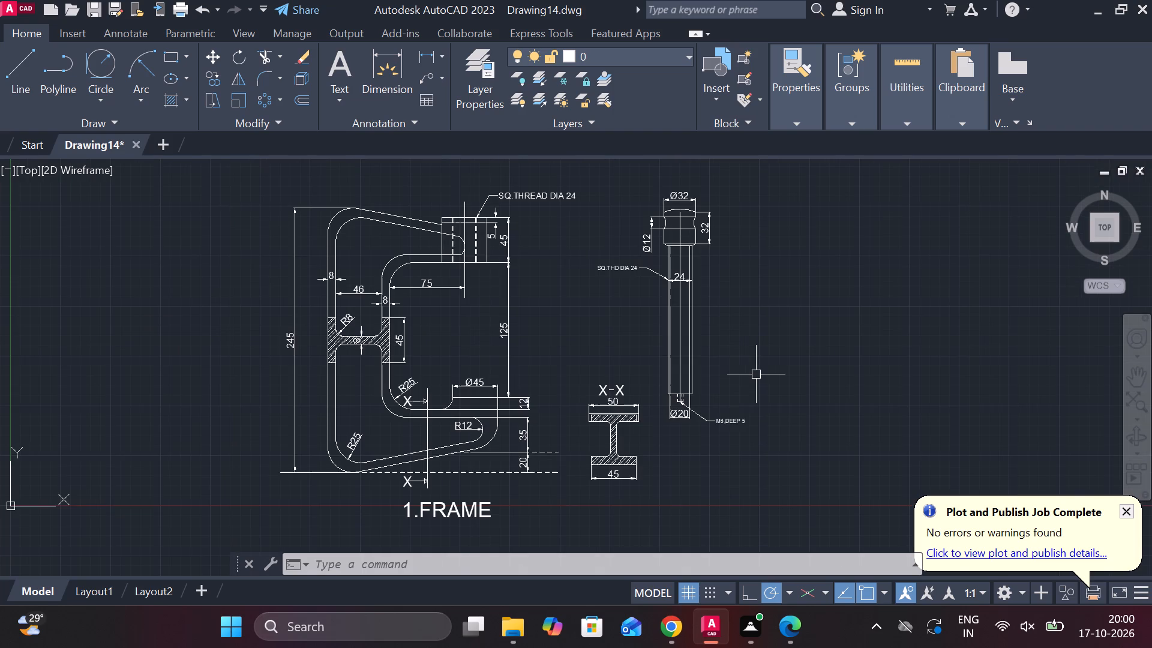
{"action": "left_click", "coordinate": [466, 509]}
{"action": "key", "text": "ctrl+c"}
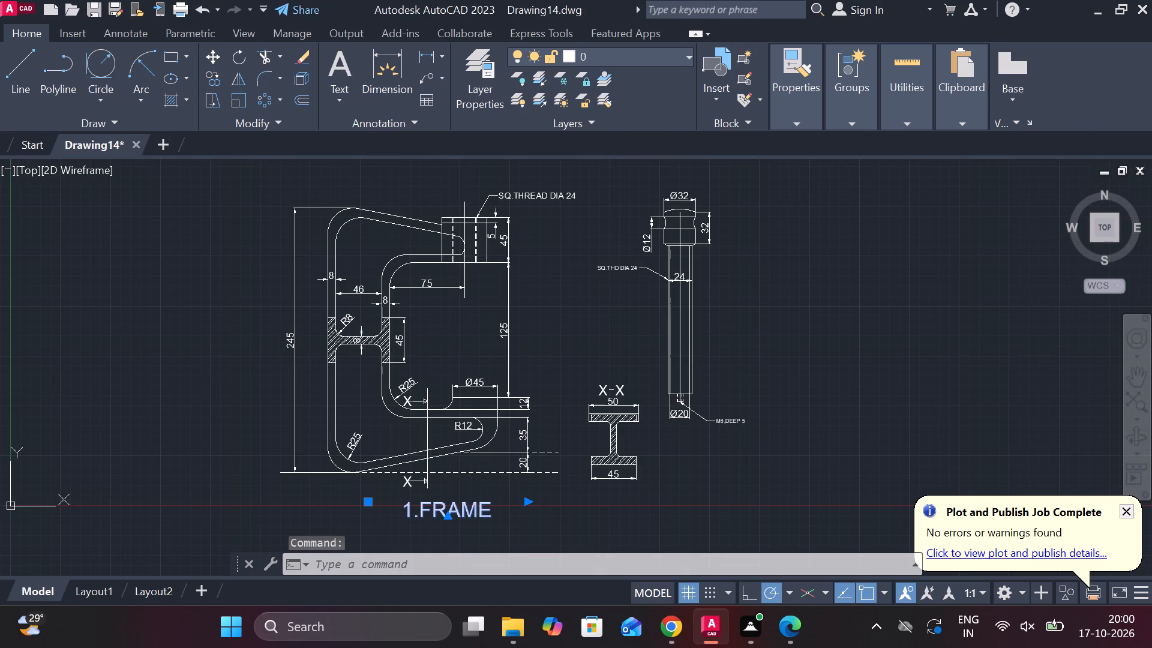
{"action": "scroll", "coordinate": [658, 463], "scroll_direction": "up", "scroll_amount": 1}
{"action": "middle_click_drag", "start_coordinate": [668, 455], "coordinate": [613, 446]}
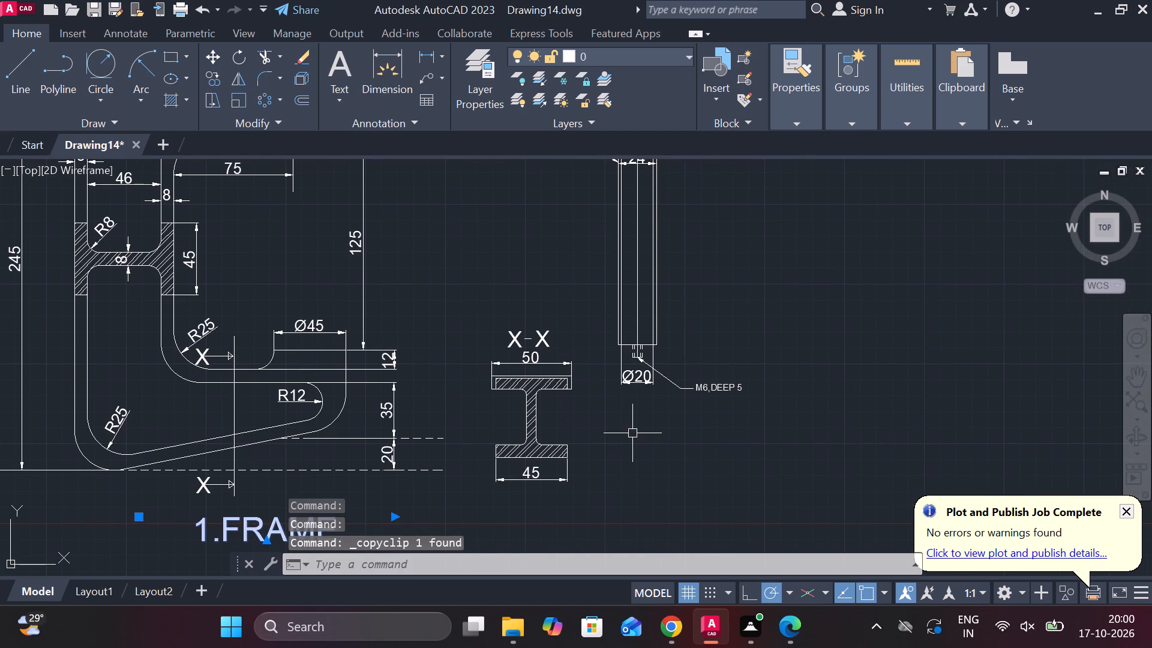
{"action": "key", "text": "ctrl+v"}
{"action": "scroll", "coordinate": [609, 436], "scroll_direction": "up", "scroll_amount": 2}
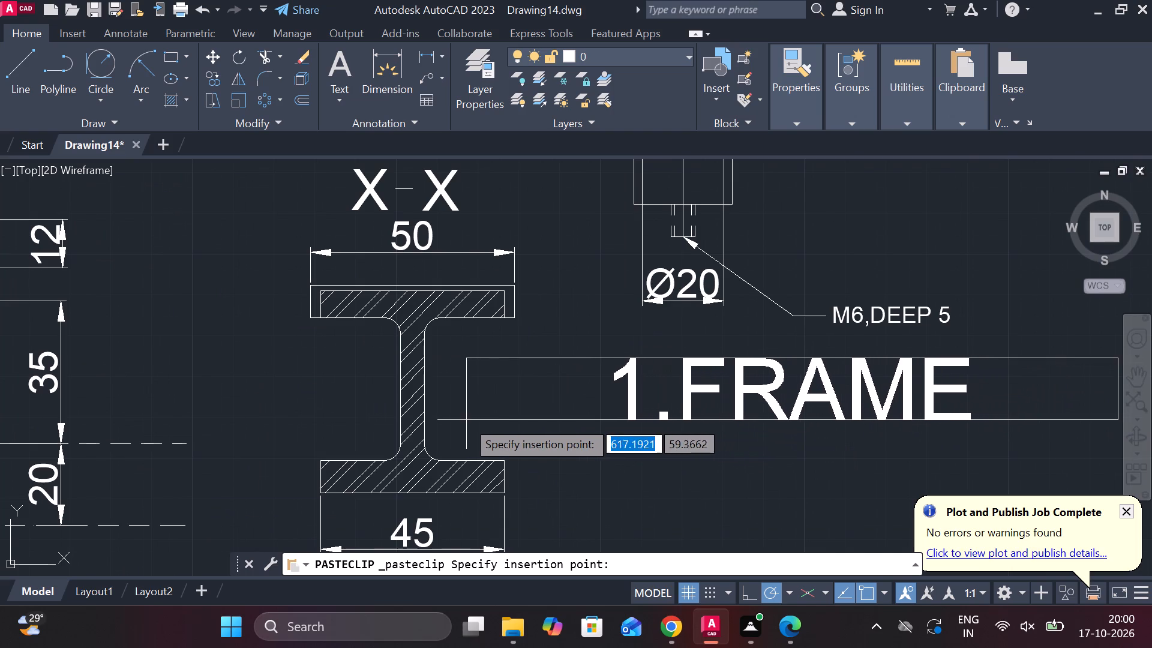
{"action": "left_click", "coordinate": [463, 419]}
Narrow the pasted title's text frame so it closely fits the single line of text.
{"action": "double_click", "coordinate": [689, 387]}
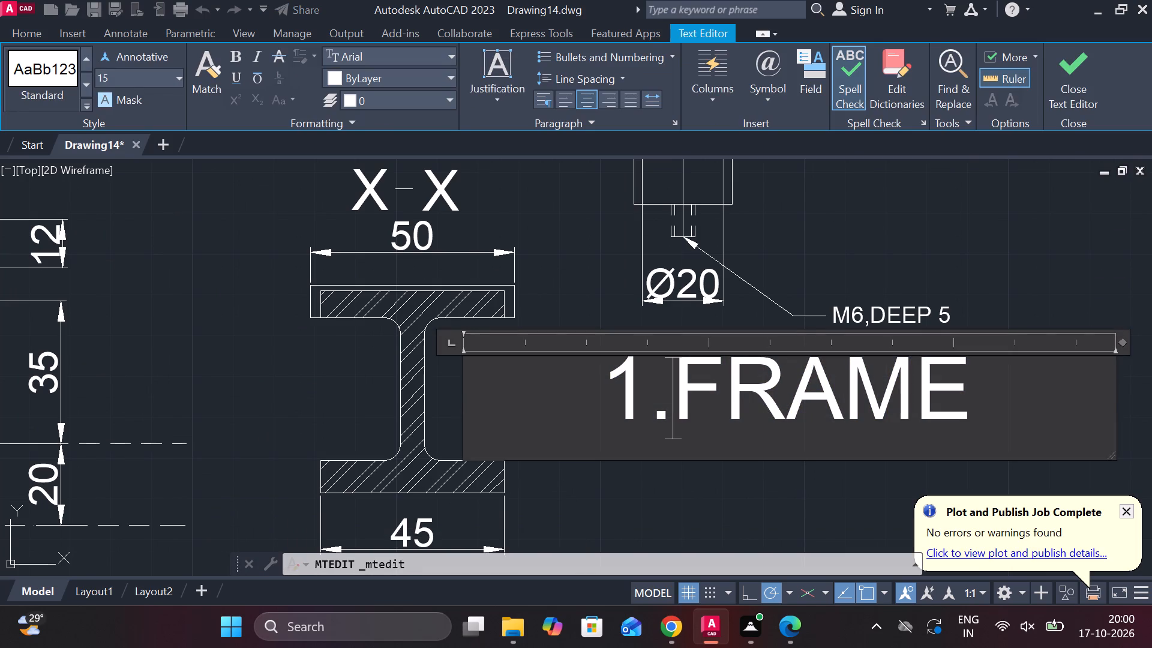
{"action": "left_click", "coordinate": [1118, 391]}
{"action": "scroll", "coordinate": [980, 410], "scroll_direction": "down", "scroll_amount": 1}
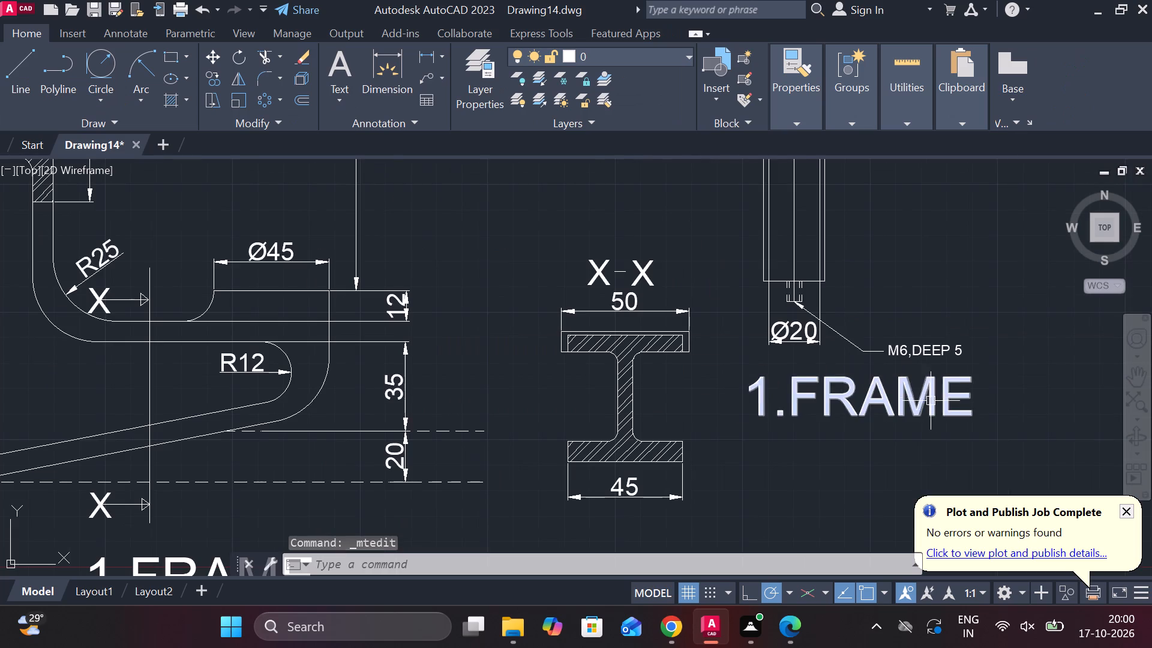
{"action": "left_click", "coordinate": [928, 397]}
{"action": "left_click", "coordinate": [928, 397]}
{"action": "key", "text": "Escape"}
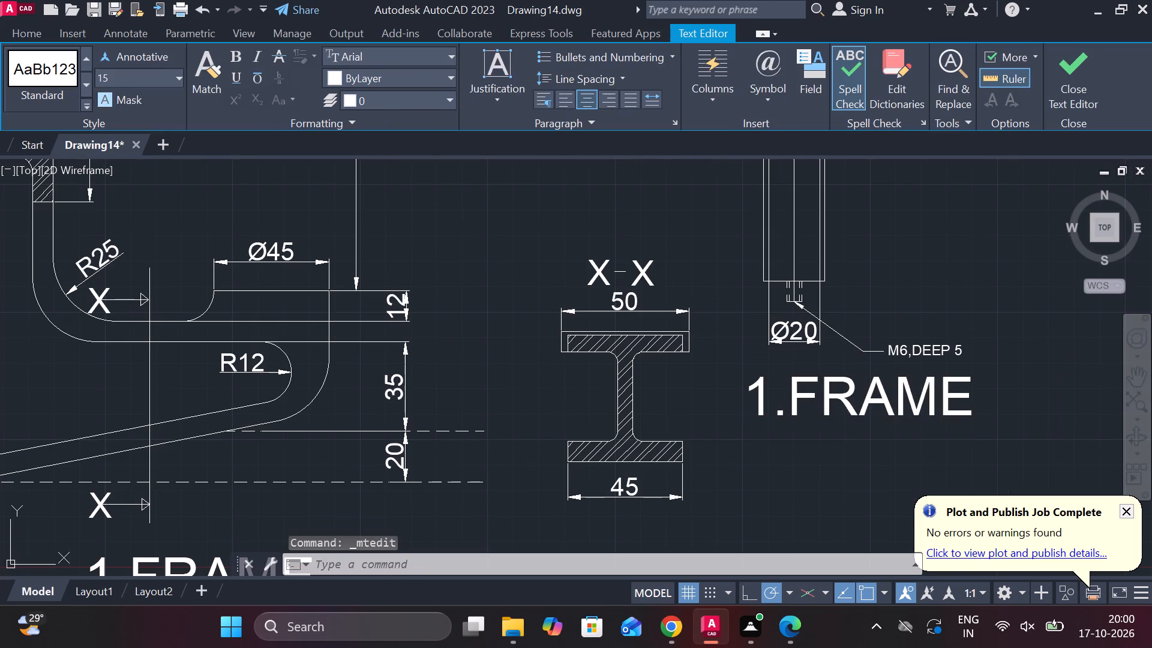
{"action": "left_click", "coordinate": [905, 400]}
{"action": "double_click", "coordinate": [918, 400]}
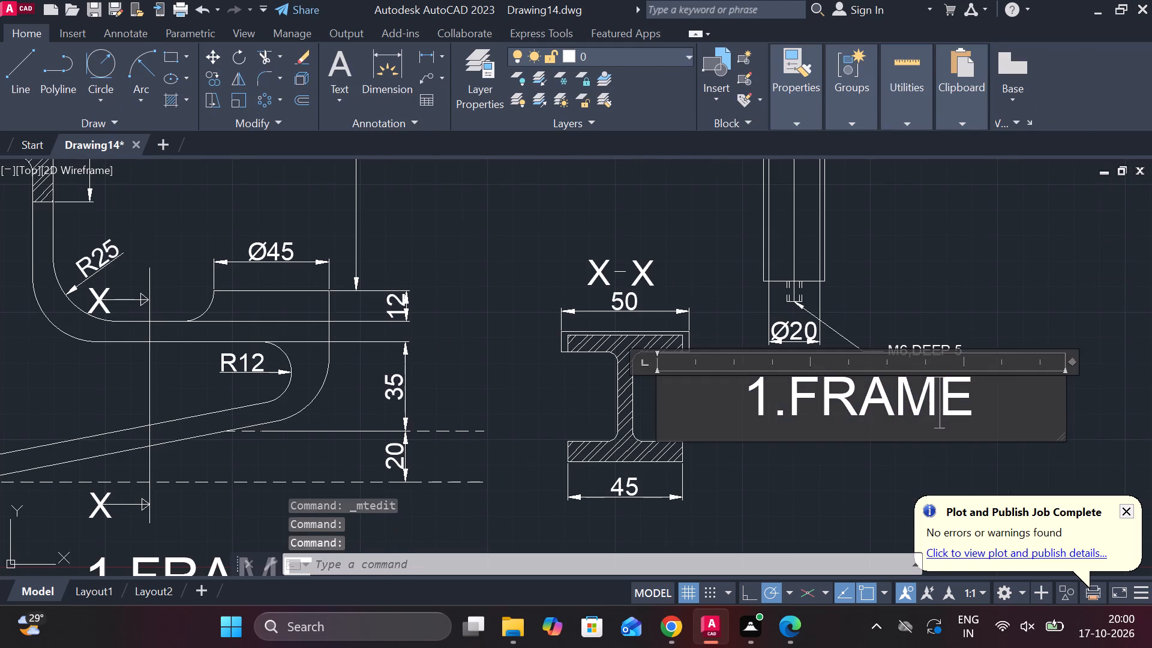
{"action": "left_click_drag", "start_coordinate": [1064, 394], "coordinate": [899, 400]}
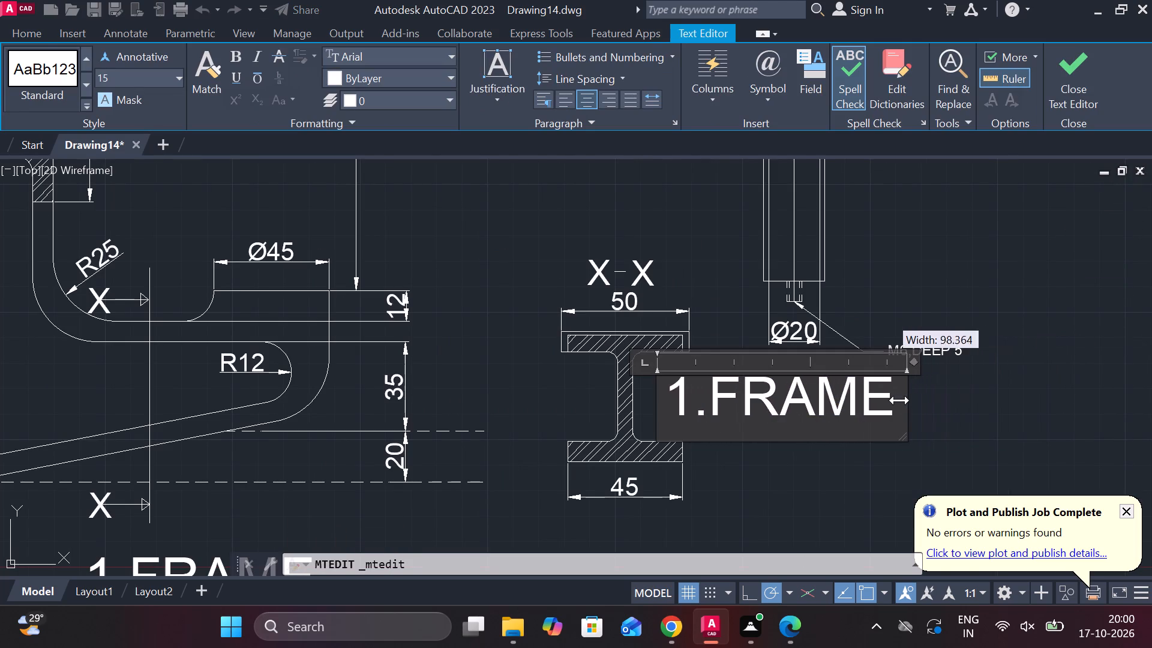
{"action": "left_click_drag", "start_coordinate": [899, 400], "coordinate": [893, 400]}
{"action": "left_click", "coordinate": [1072, 92]}
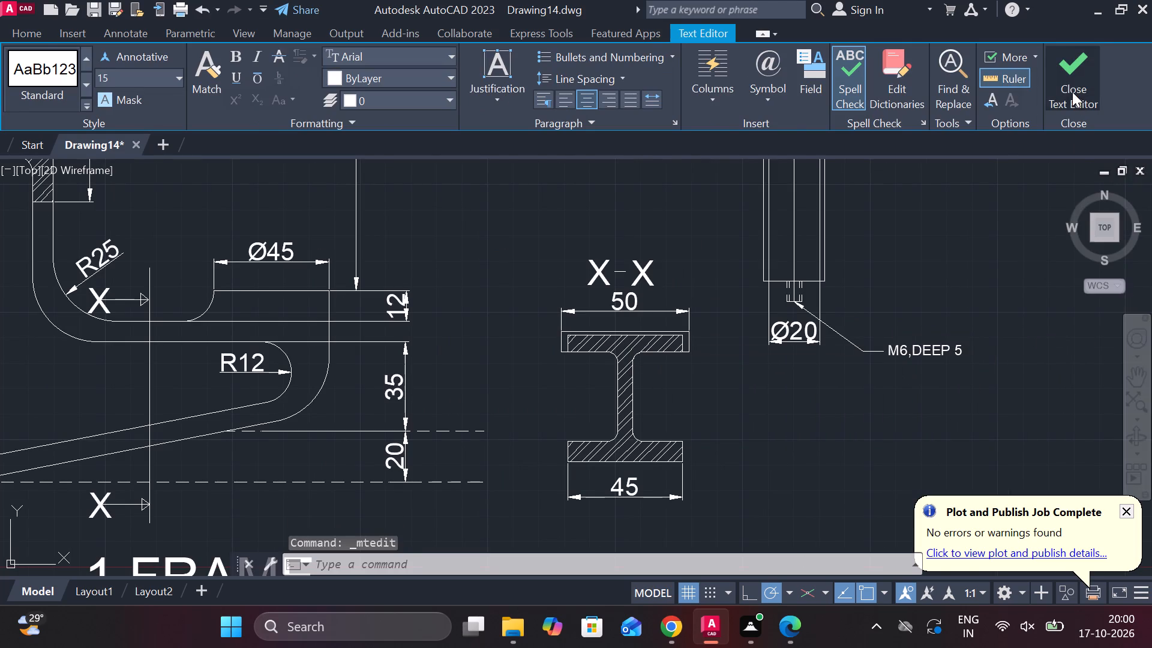
Move the pasted title away from section X-X so it sits beneath the screw.
{"action": "left_click", "coordinate": [831, 391]}
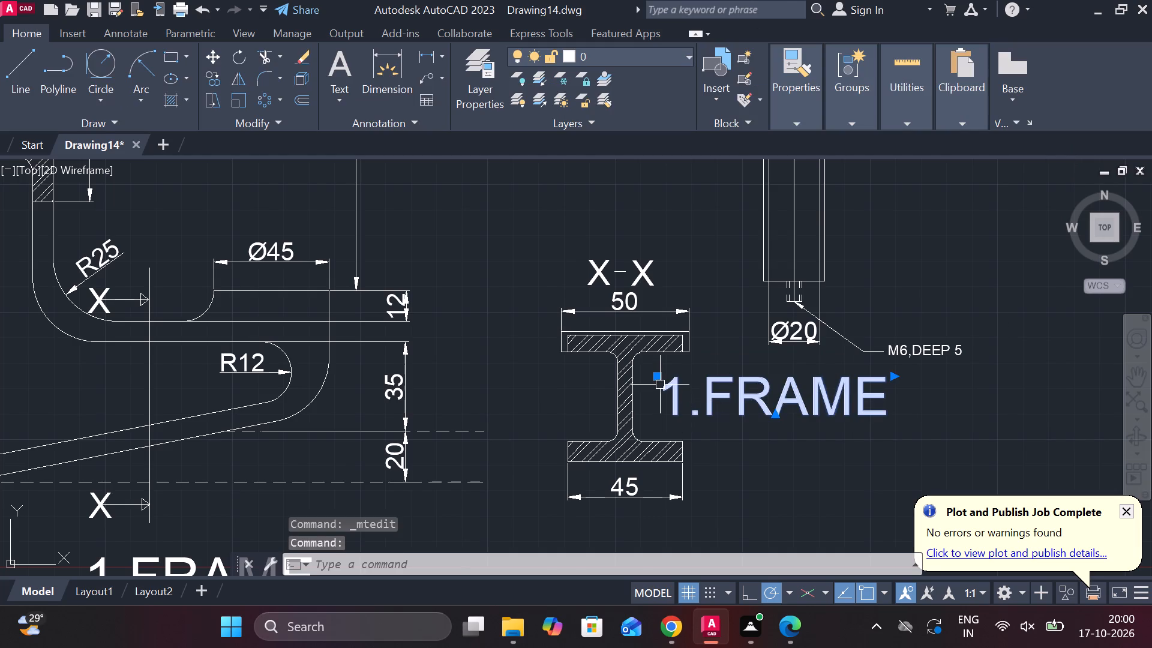
{"action": "left_click", "coordinate": [657, 378]}
{"action": "left_click", "coordinate": [730, 386]}
{"action": "key", "text": "Escape"}
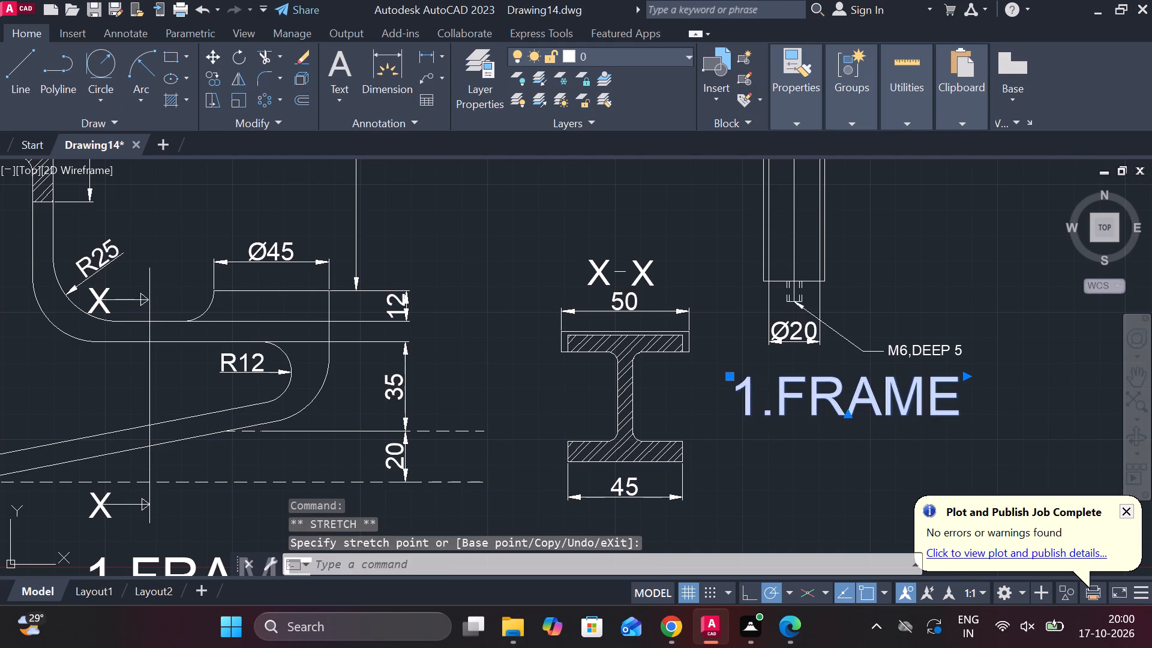
Change the pasted title's text to "2. SCREW" and widen its frame so it fits on one line.
{"action": "double_click", "coordinate": [839, 397]}
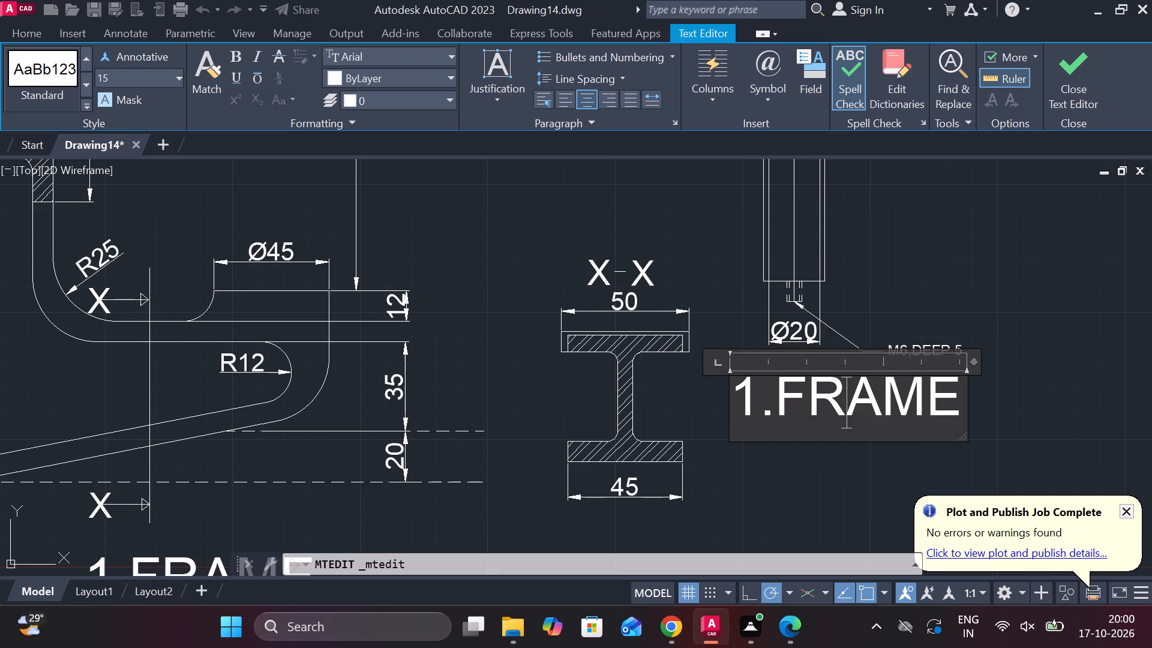
{"action": "left_click", "coordinate": [958, 410]}
{"action": "key", "text": "BackSpace"}
{"action": "key", "text": "BackSpace"}
{"action": "key", "text": "BackSpace"}
{"action": "key", "text": "BackSpace"}
{"action": "key", "text": "BackSpace"}
{"action": "key", "text": "BackSpace"}
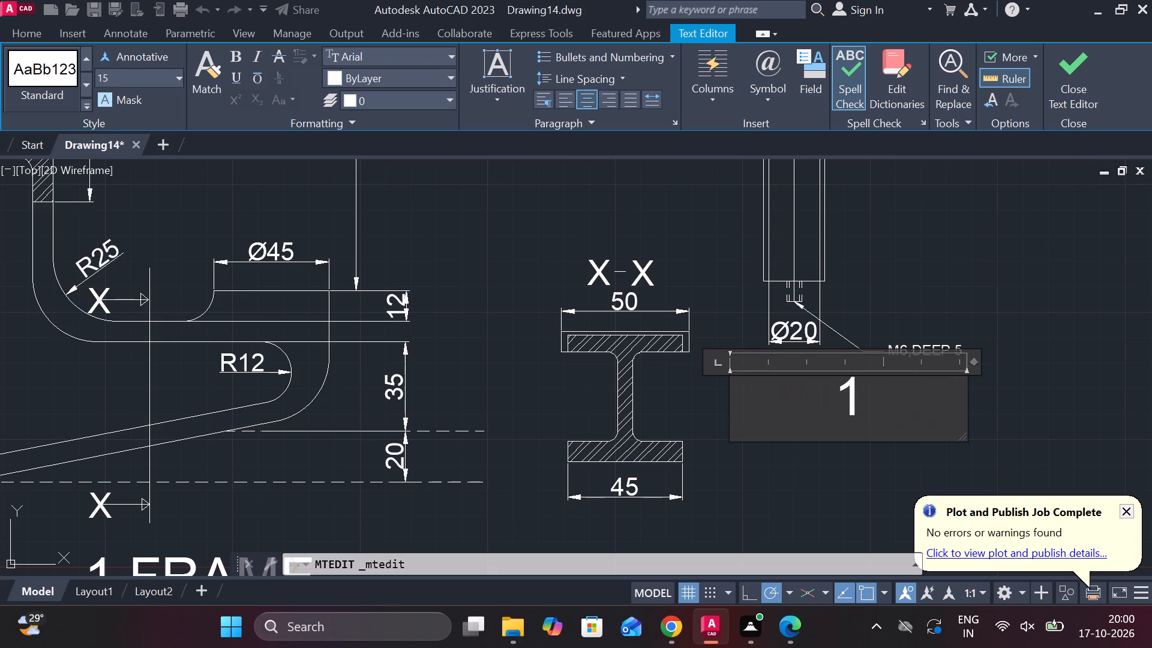
{"action": "key", "text": "BackSpace"}
{"action": "type", "text": "2."}
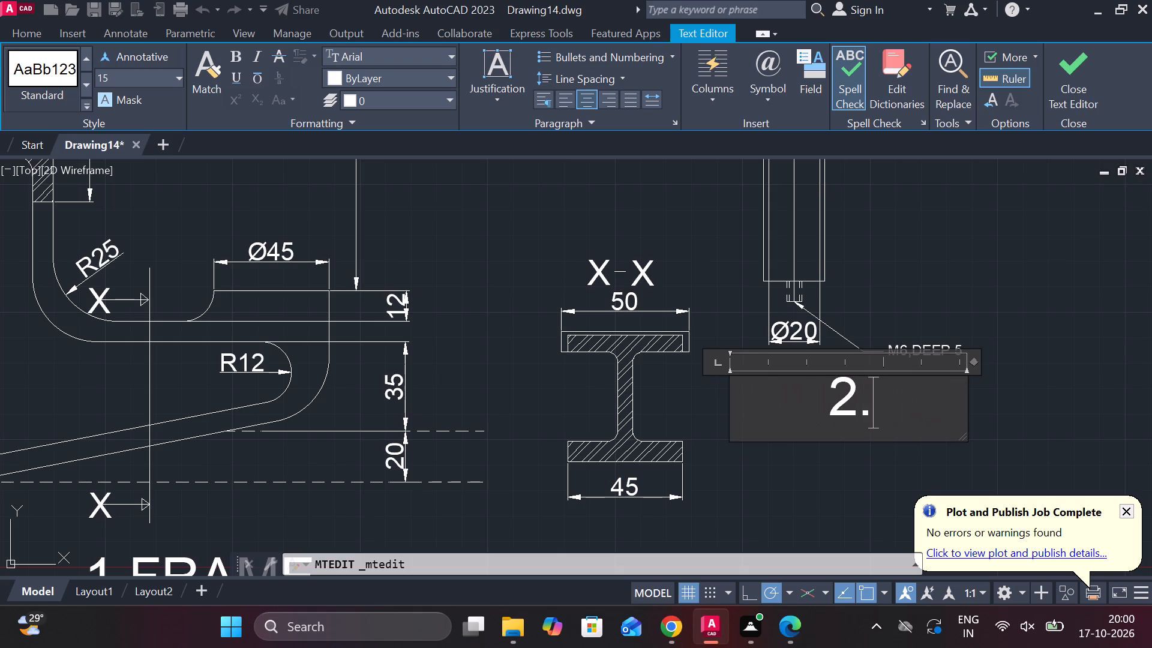
{"action": "key", "text": "space"}
{"action": "type", "text": "SCREW"}
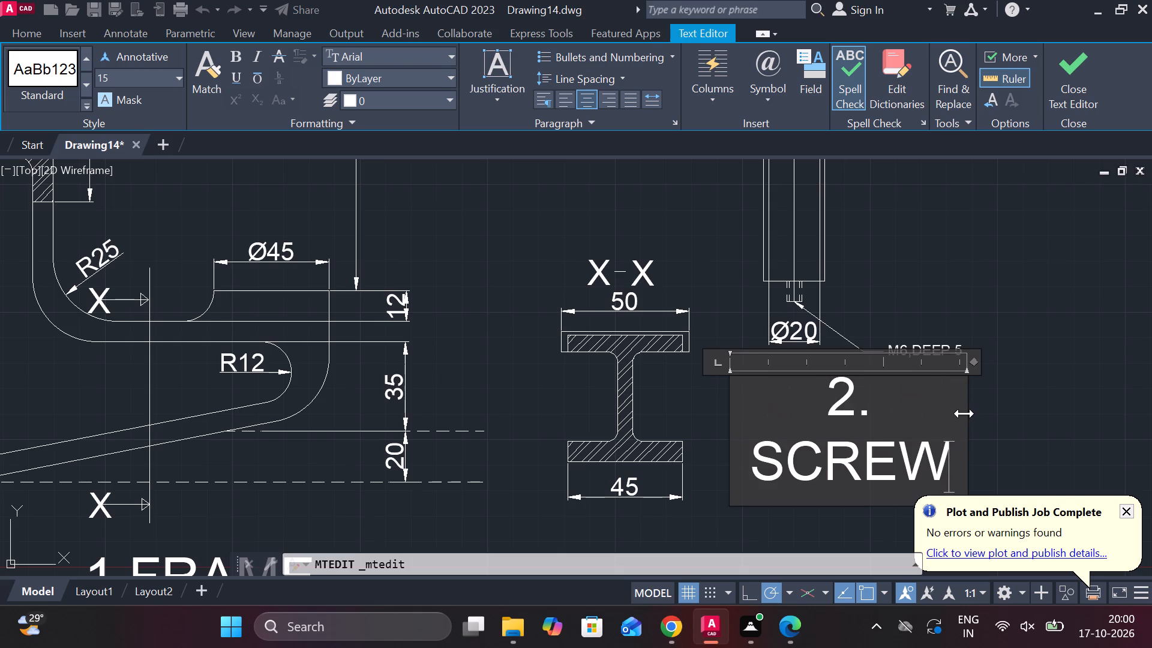
{"action": "left_click_drag", "start_coordinate": [964, 413], "coordinate": [990, 404]}
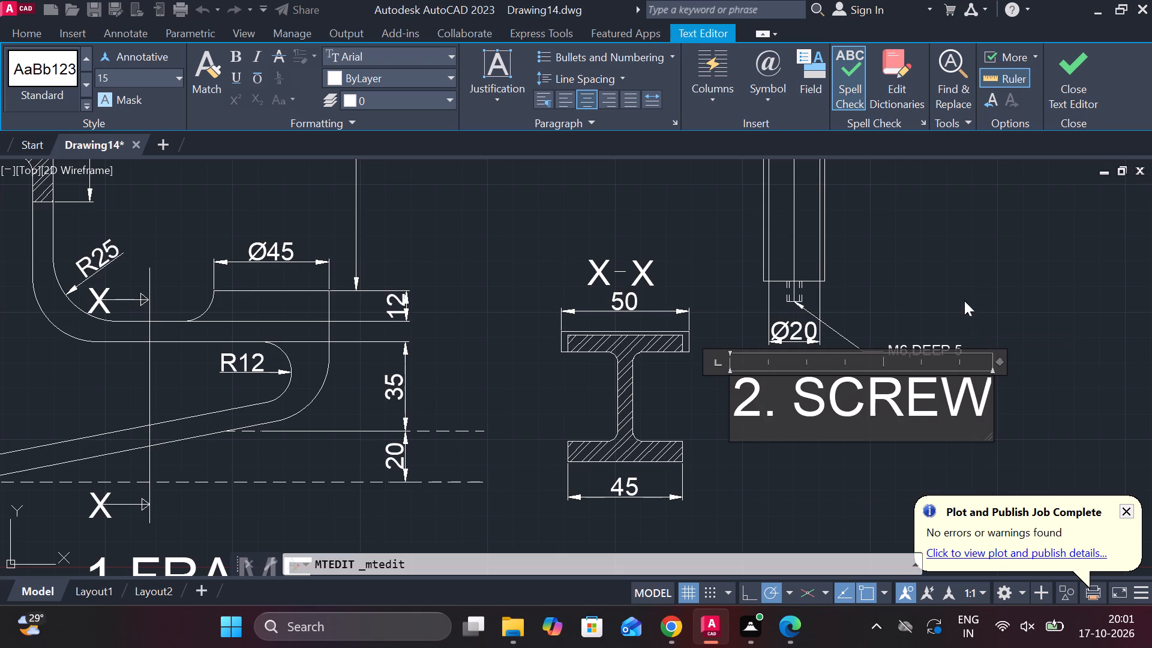
{"action": "left_click", "coordinate": [1087, 71]}
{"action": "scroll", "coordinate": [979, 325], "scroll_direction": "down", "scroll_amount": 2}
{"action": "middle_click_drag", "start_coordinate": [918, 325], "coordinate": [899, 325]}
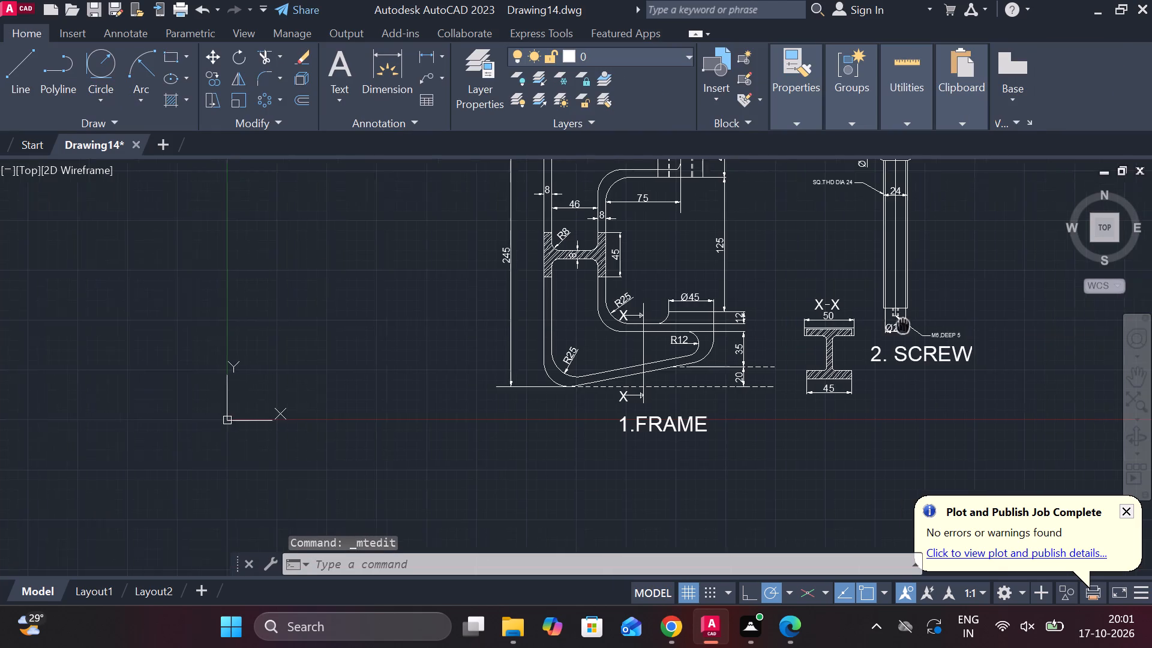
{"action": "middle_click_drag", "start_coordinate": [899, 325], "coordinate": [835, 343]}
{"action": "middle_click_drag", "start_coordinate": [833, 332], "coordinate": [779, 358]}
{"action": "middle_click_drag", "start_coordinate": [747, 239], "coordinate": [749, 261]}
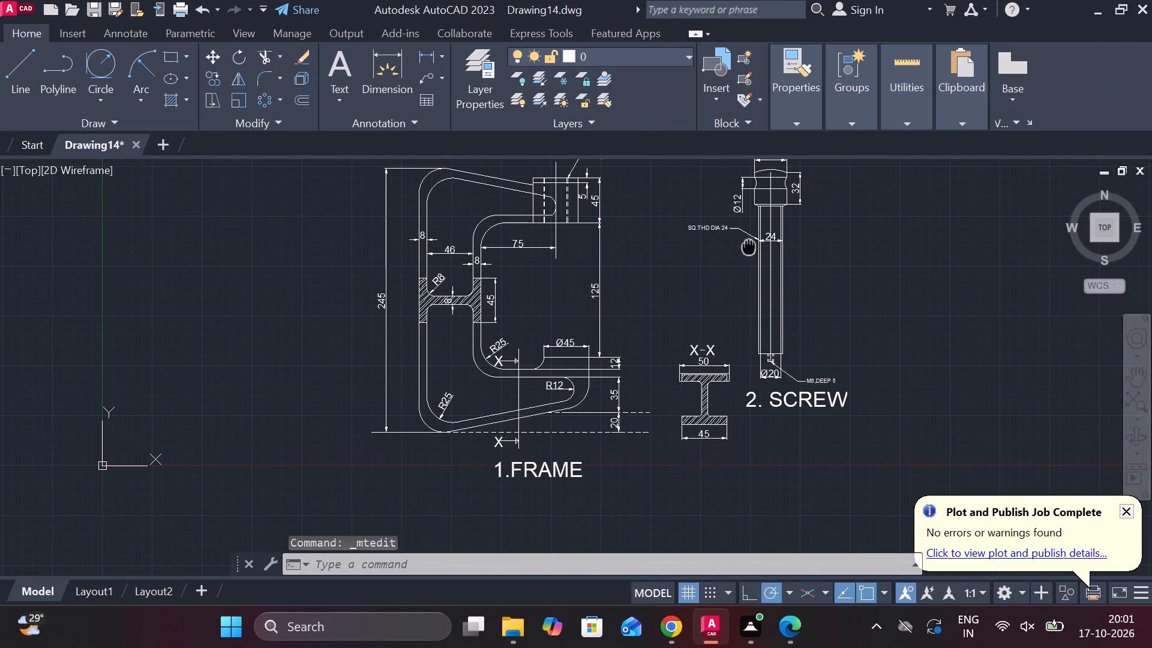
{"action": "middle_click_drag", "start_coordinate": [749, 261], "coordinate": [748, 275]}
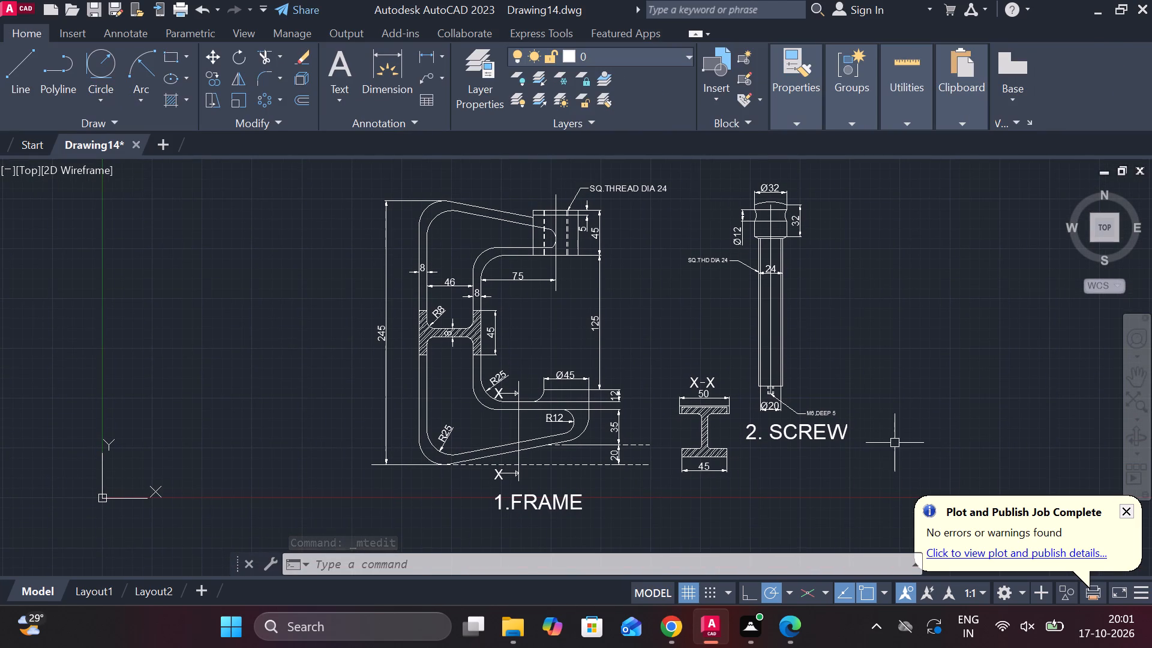
Move the whole screw view with its dimensions, leaders and title about 40 units horizontally away from the frame.
{"action": "left_click_drag", "start_coordinate": [883, 452], "coordinate": [871, 451]}
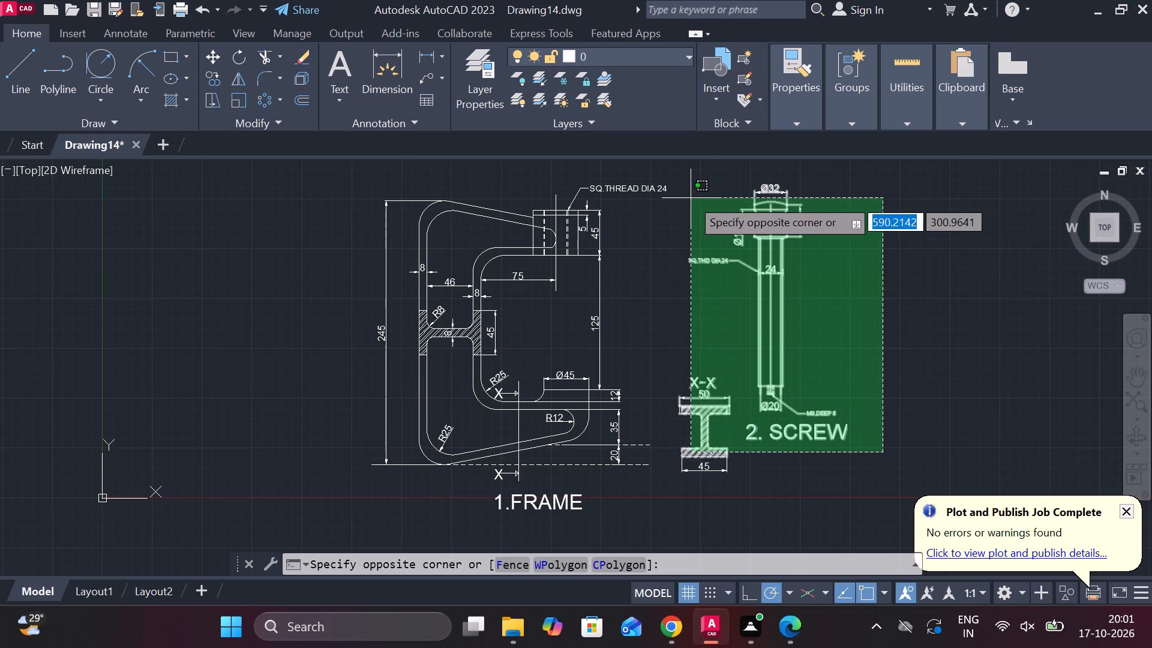
{"action": "left_click", "coordinate": [741, 174]}
{"action": "key", "text": "m"}
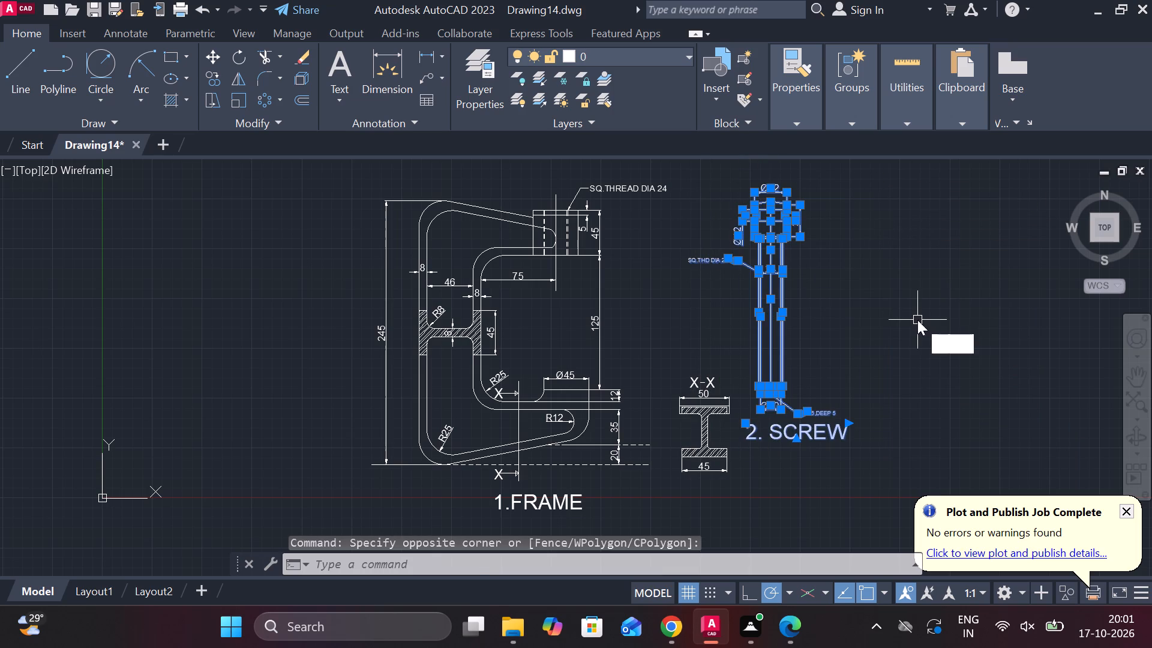
{"action": "key", "text": "Return"}
{"action": "left_click", "coordinate": [877, 331]}
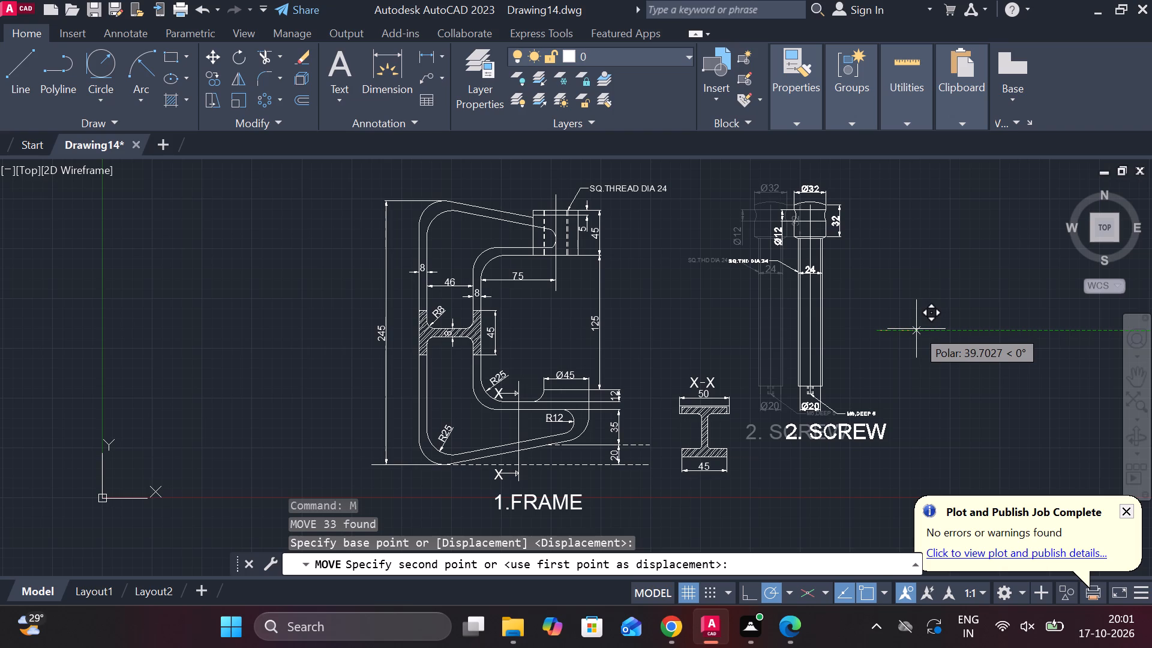
{"action": "left_click", "coordinate": [917, 328]}
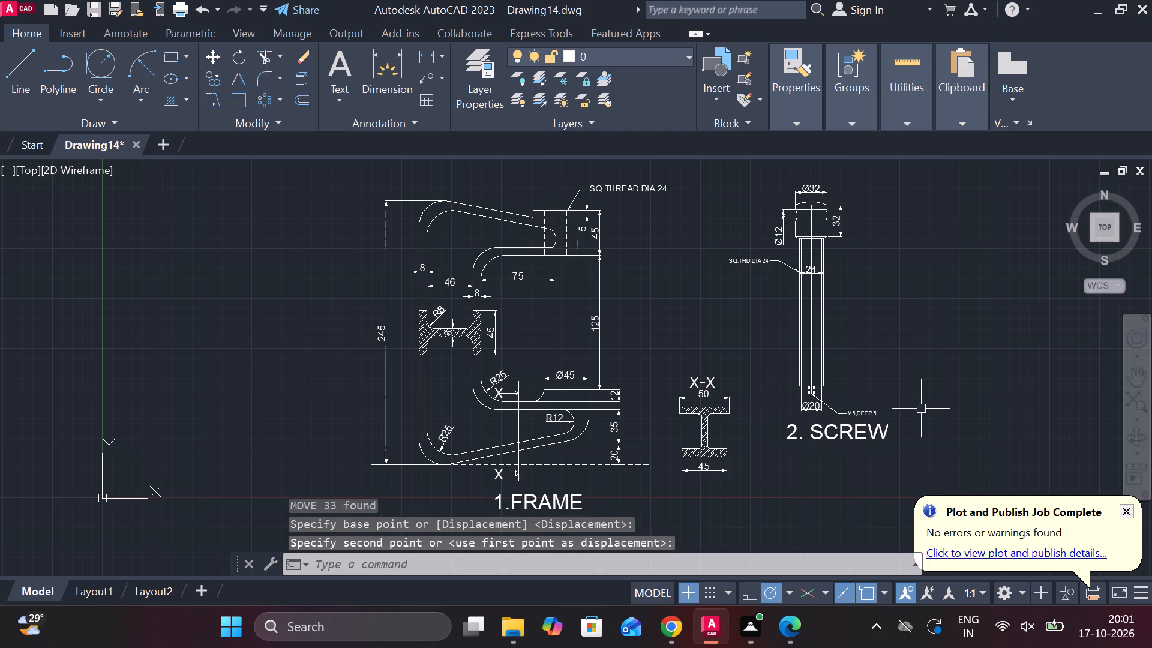
{"action": "key", "text": "Escape"}
Shift the "2. SCREW" title horizontally toward the frame so it sits centred beneath the screw.
{"action": "left_click", "coordinate": [850, 431]}
{"action": "left_click", "coordinate": [783, 424]}
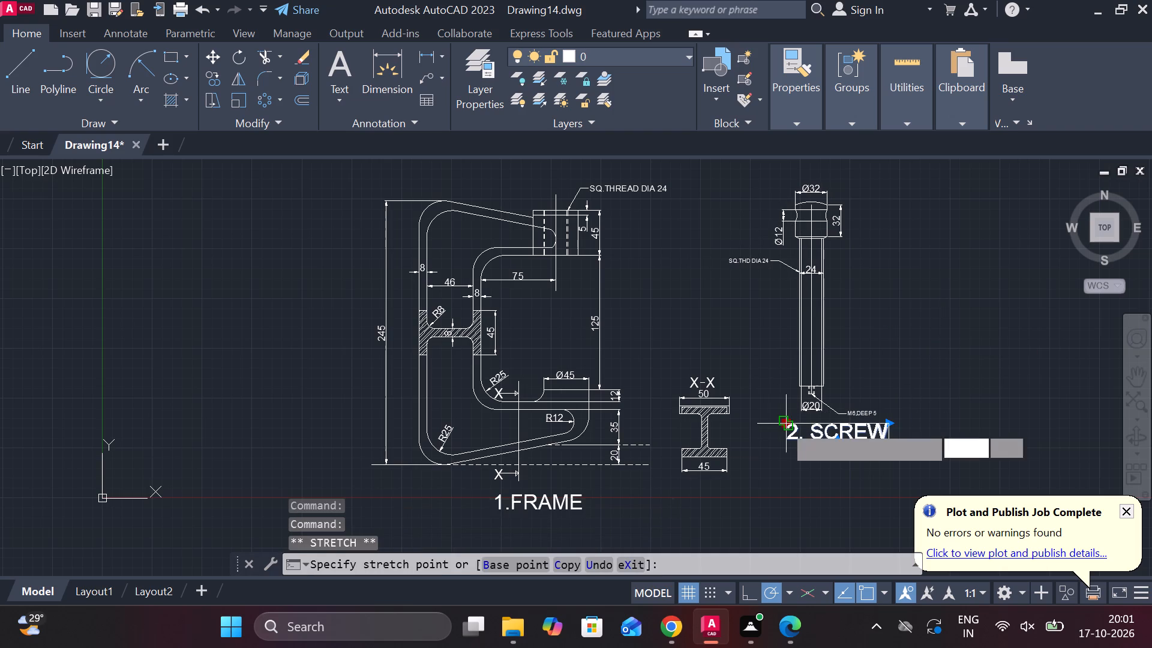
{"action": "left_click", "coordinate": [766, 424]}
{"action": "key", "text": "Escape"}
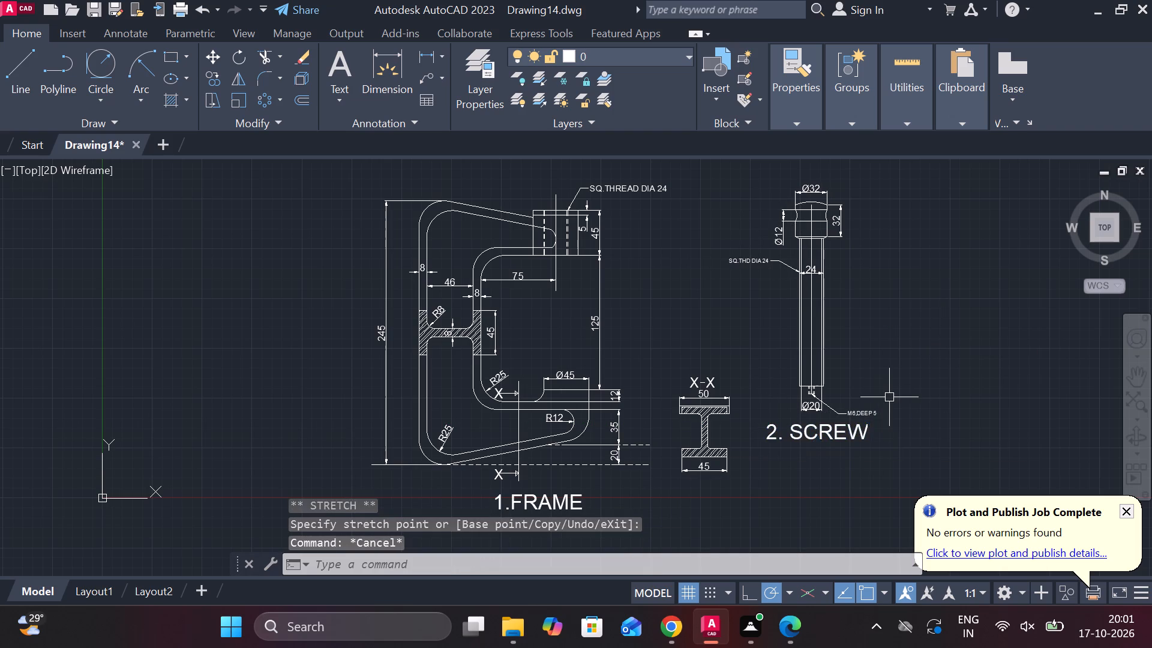
In the empty space beyond the screw, draw a 45-unit horizontal base line and a 10-unit vertical up from its right end.
{"action": "scroll", "coordinate": [889, 397], "scroll_direction": "down", "scroll_amount": 1}
{"action": "scroll", "coordinate": [807, 399], "scroll_direction": "up", "scroll_amount": 1}
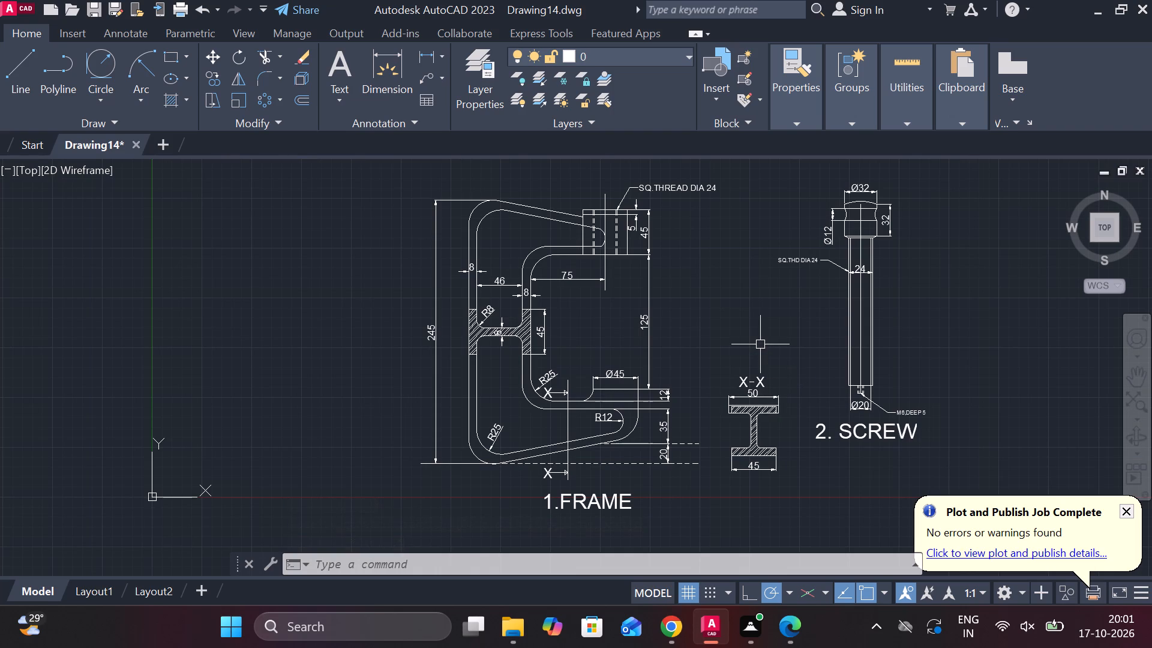
{"action": "middle_click_drag", "start_coordinate": [874, 282], "coordinate": [574, 401]}
{"action": "middle_click_drag", "start_coordinate": [665, 372], "coordinate": [620, 365]}
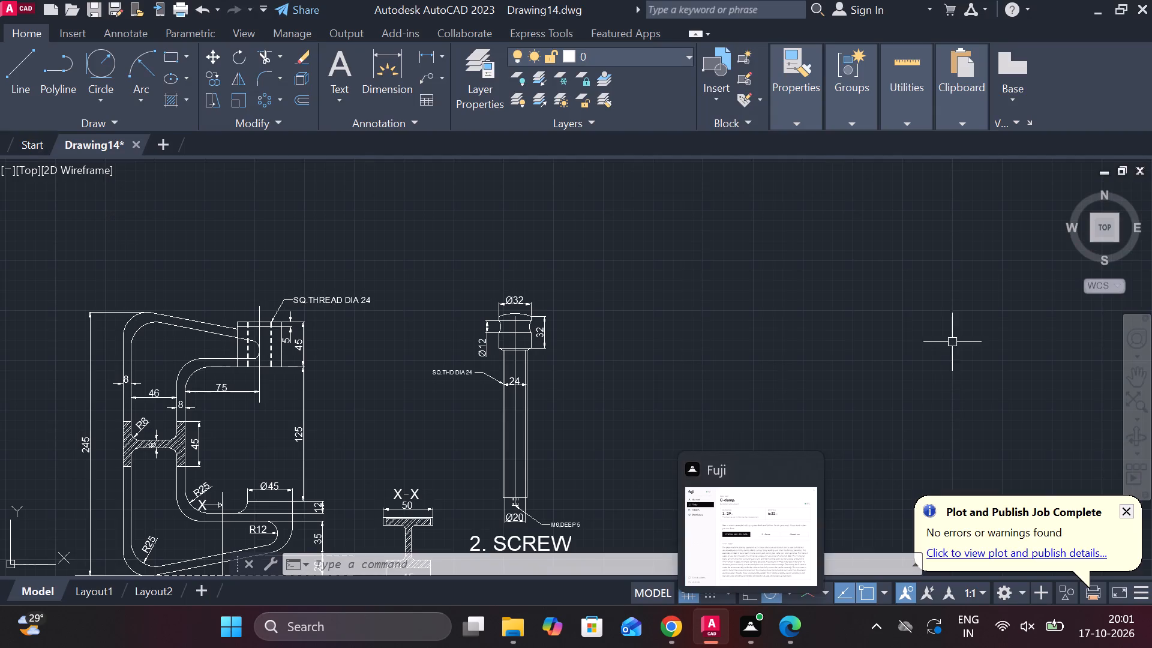
{"action": "scroll", "coordinate": [697, 312], "scroll_direction": "up", "scroll_amount": 1}
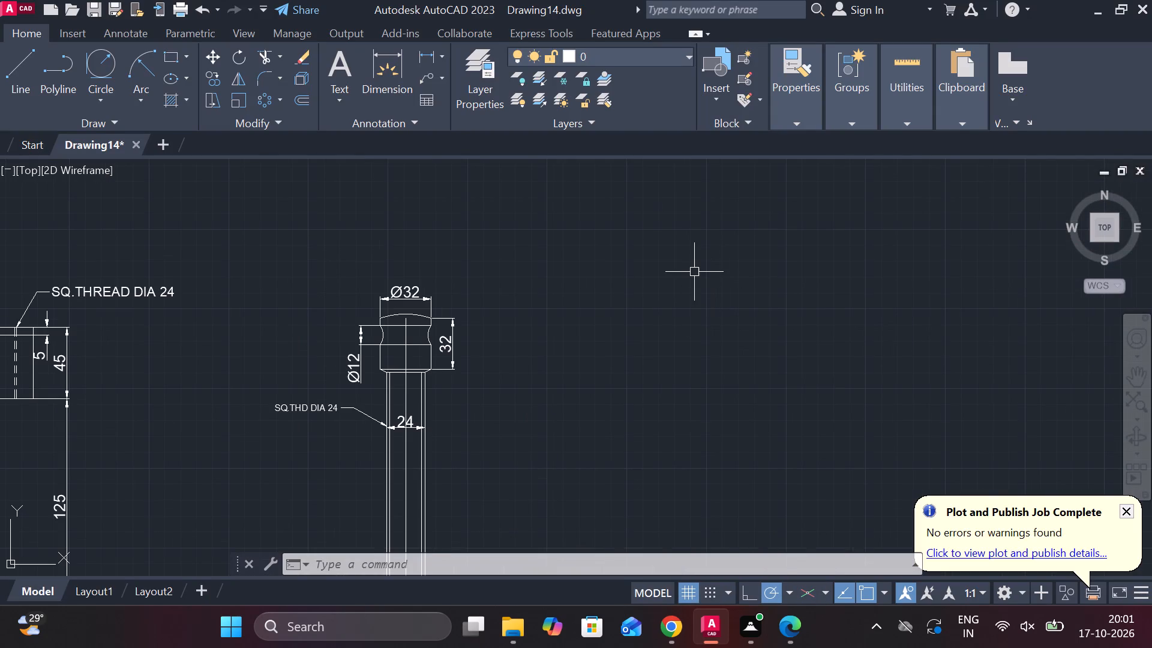
{"action": "key", "text": "l"}
{"action": "key", "text": "Return"}
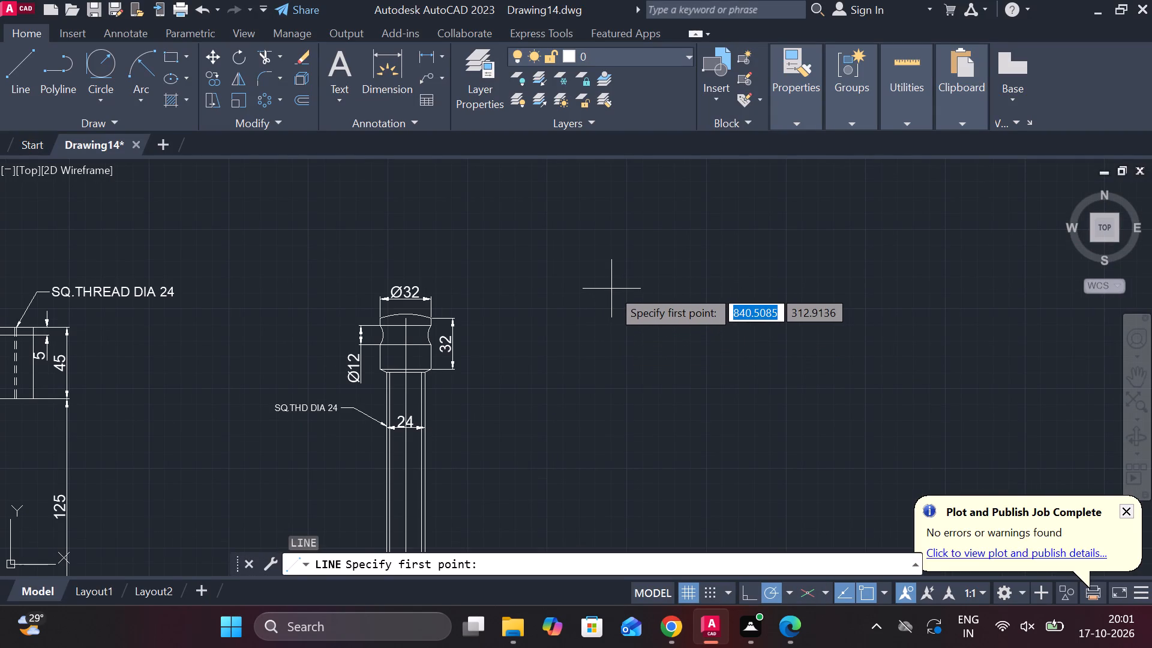
{"action": "left_click", "coordinate": [598, 341]}
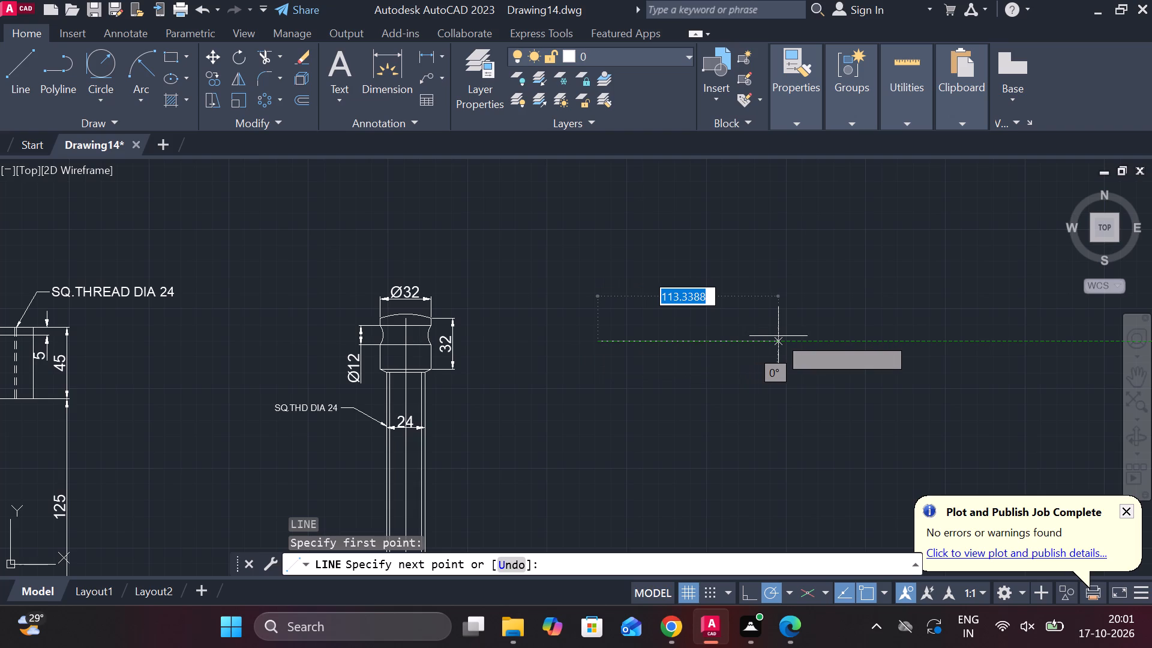
{"action": "type", "text": "45"}
{"action": "key", "text": "space"}
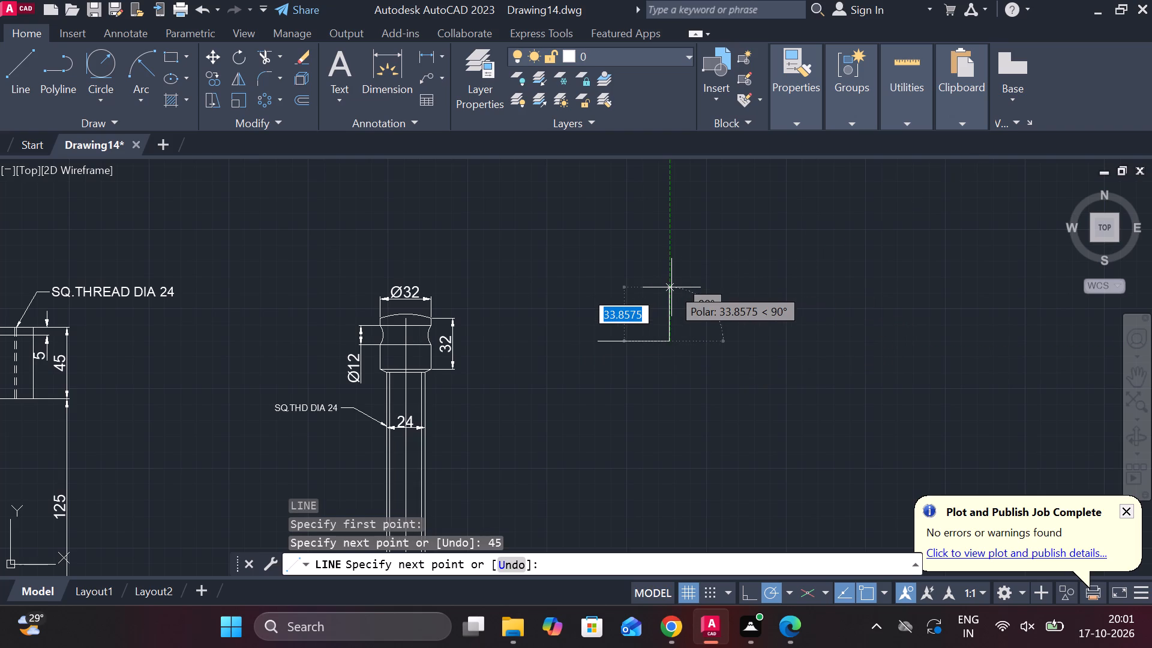
{"action": "type", "text": "10"}
{"action": "key", "text": "Return"}
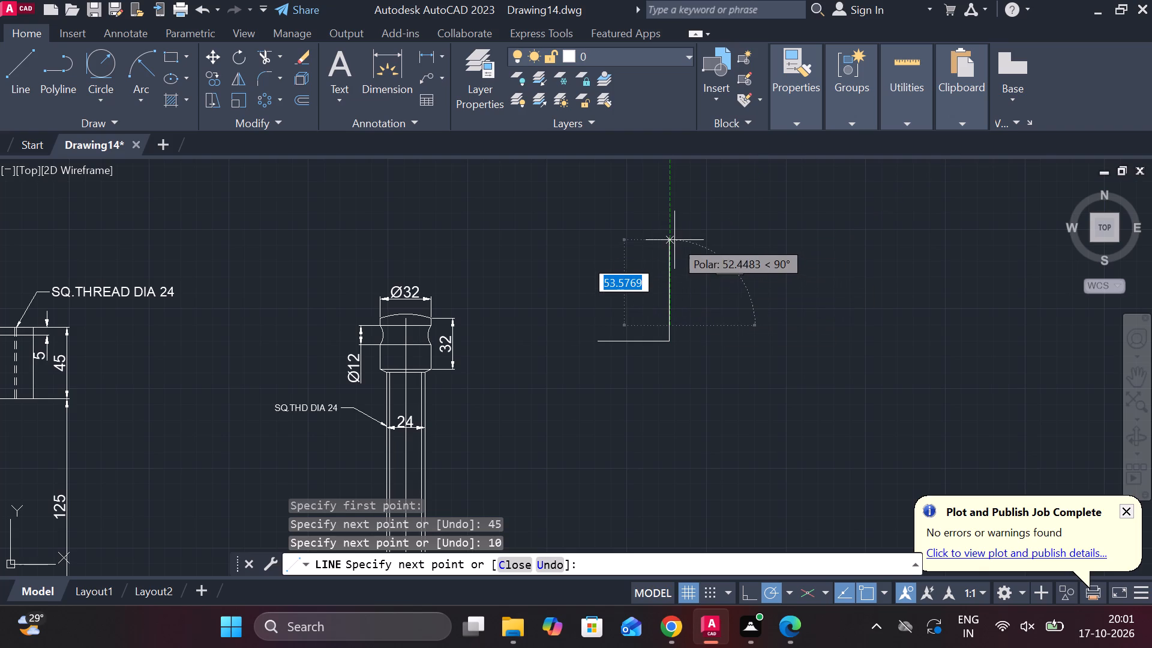
{"action": "key", "text": "grave"}
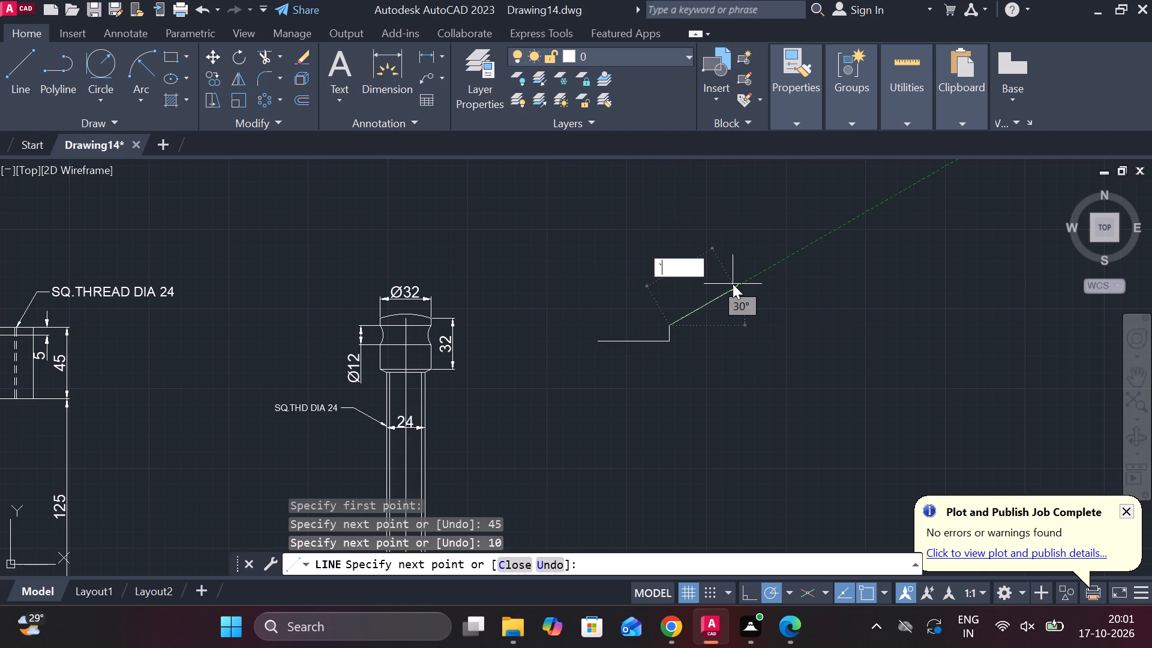
{"action": "key", "text": "Escape"}
{"action": "key", "text": "Escape"}
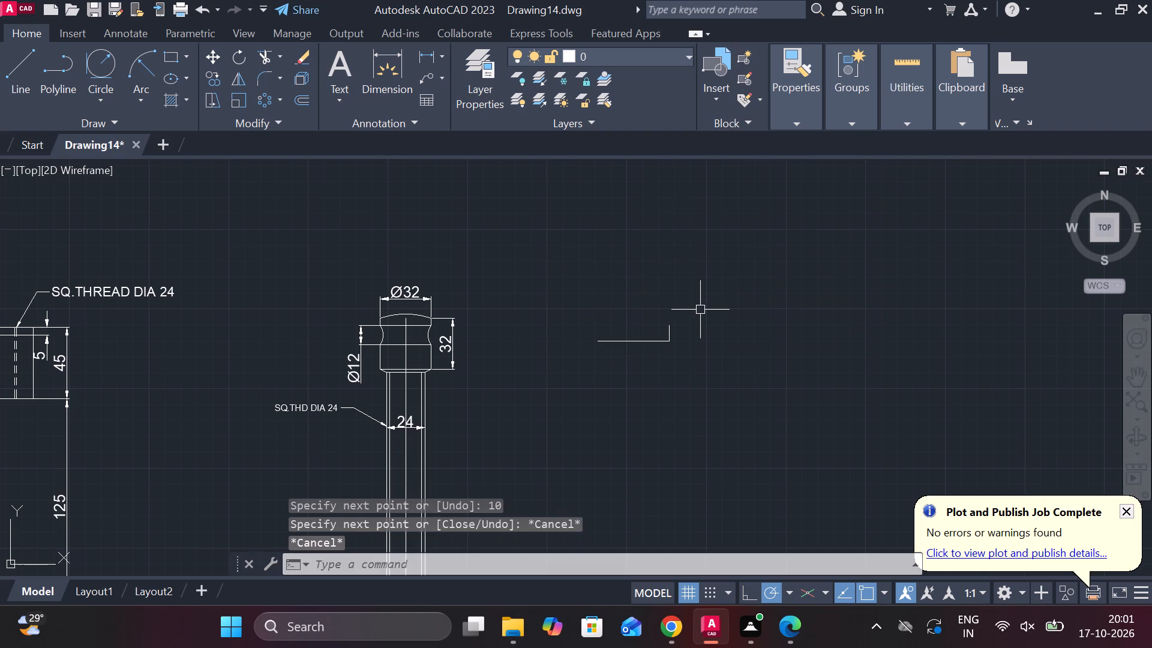
Draw a 10-unit vertical line up from the left end of the base line.
{"action": "key", "text": "l"}
{"action": "key", "text": "Return"}
{"action": "scroll", "coordinate": [608, 320], "scroll_direction": "up", "scroll_amount": 2}
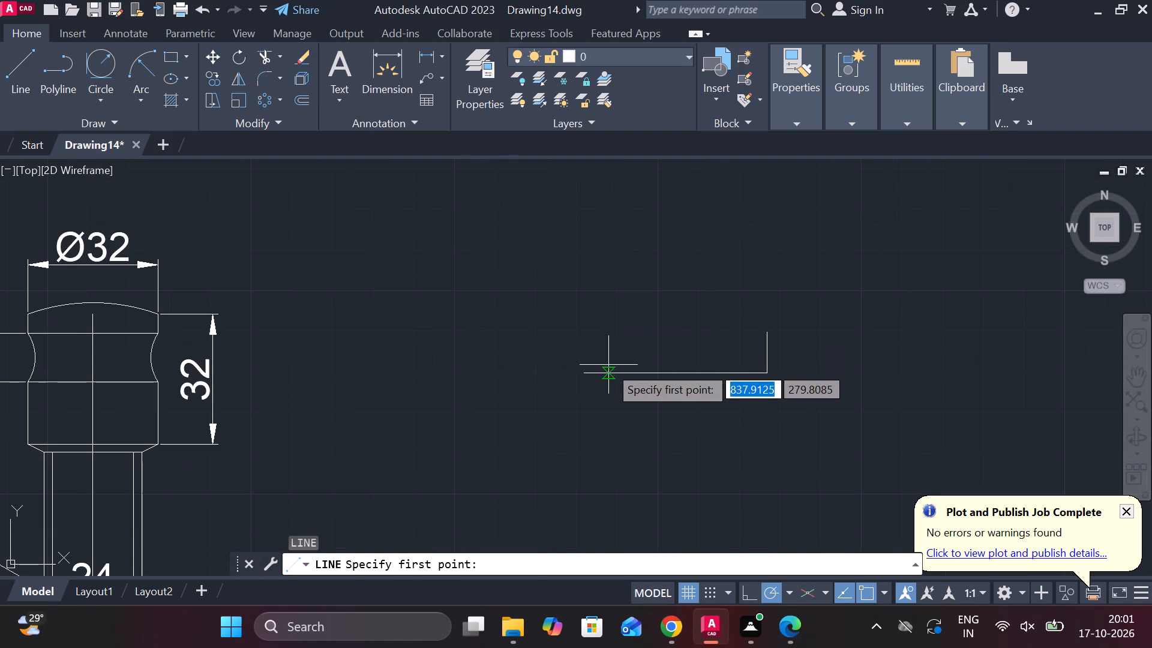
{"action": "left_click", "coordinate": [586, 373]}
{"action": "type", "text": "10"}
{"action": "key", "text": "Return"}
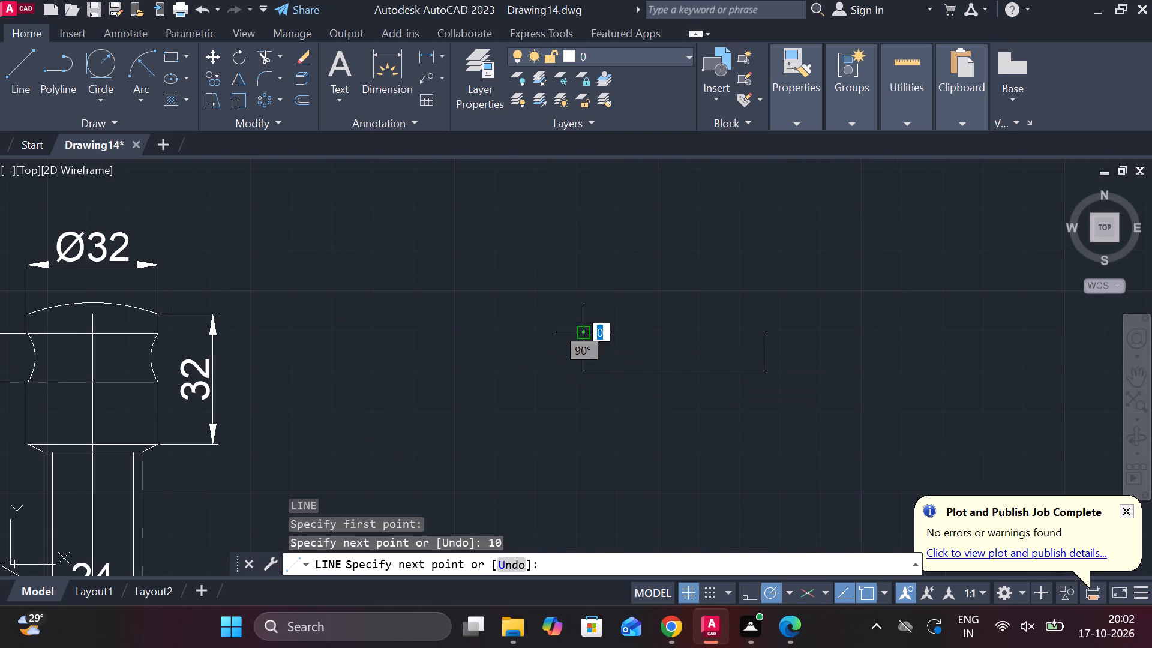
{"action": "key", "text": "Escape"}
From the base midpoint, draw a 28-unit vertical centre line, a 20-unit line to the right, and a vertical dropping just below the short side's top.
{"action": "key", "text": "l"}
{"action": "key", "text": "Return"}
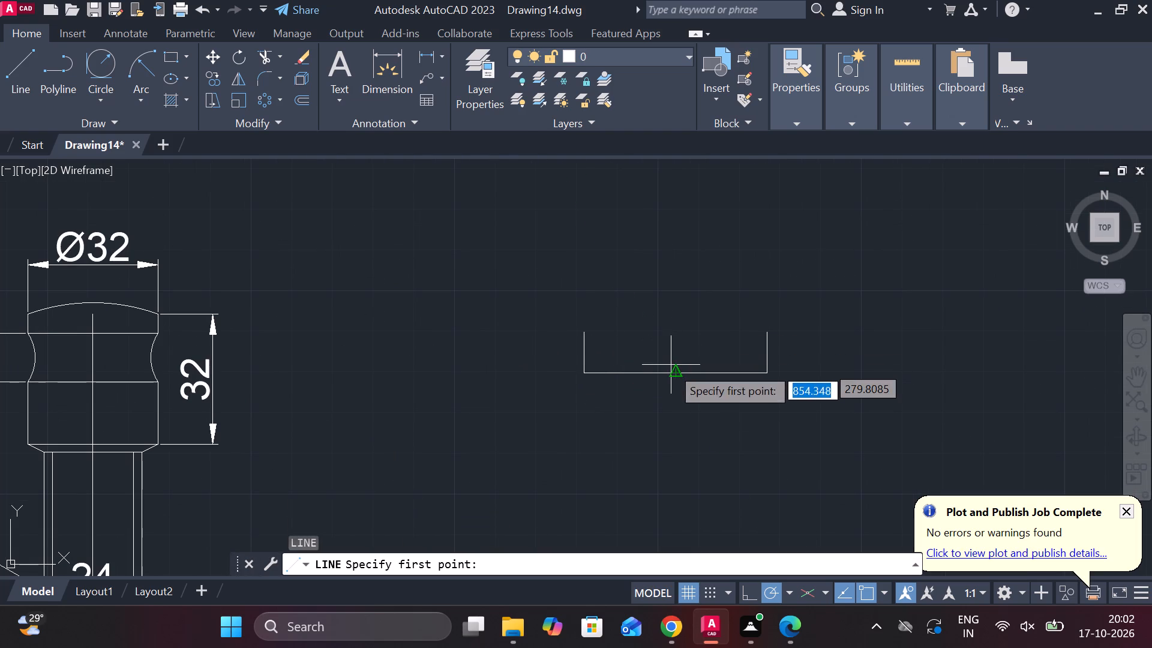
{"action": "left_click", "coordinate": [673, 368]}
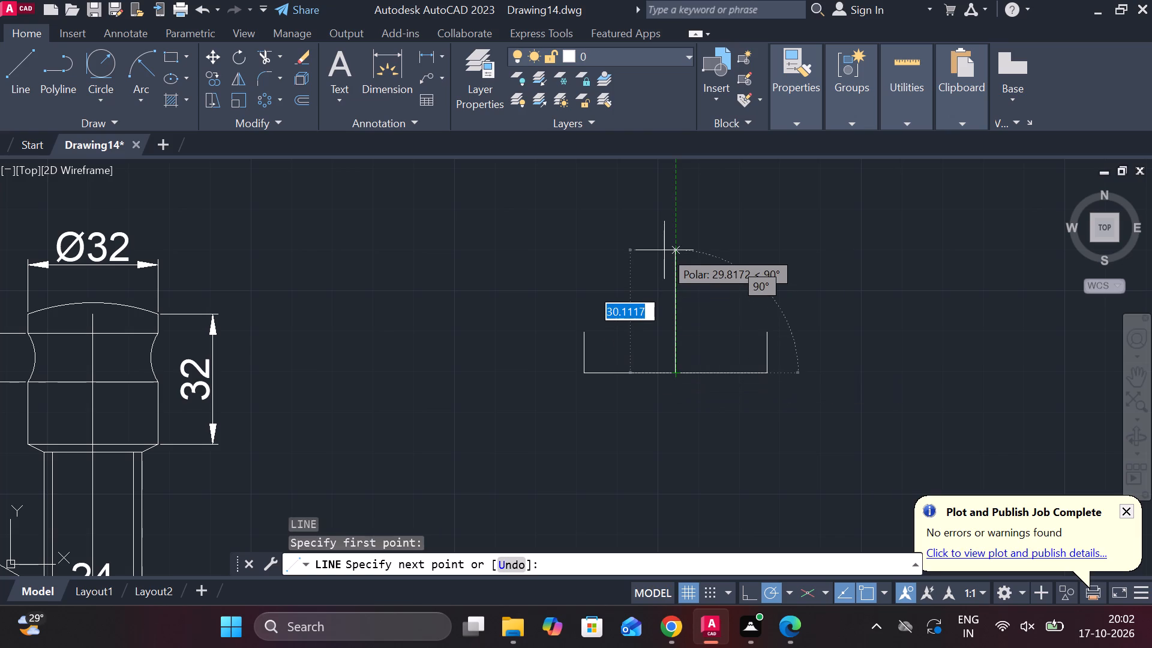
{"action": "type", "text": "28"}
{"action": "key", "text": "Return"}
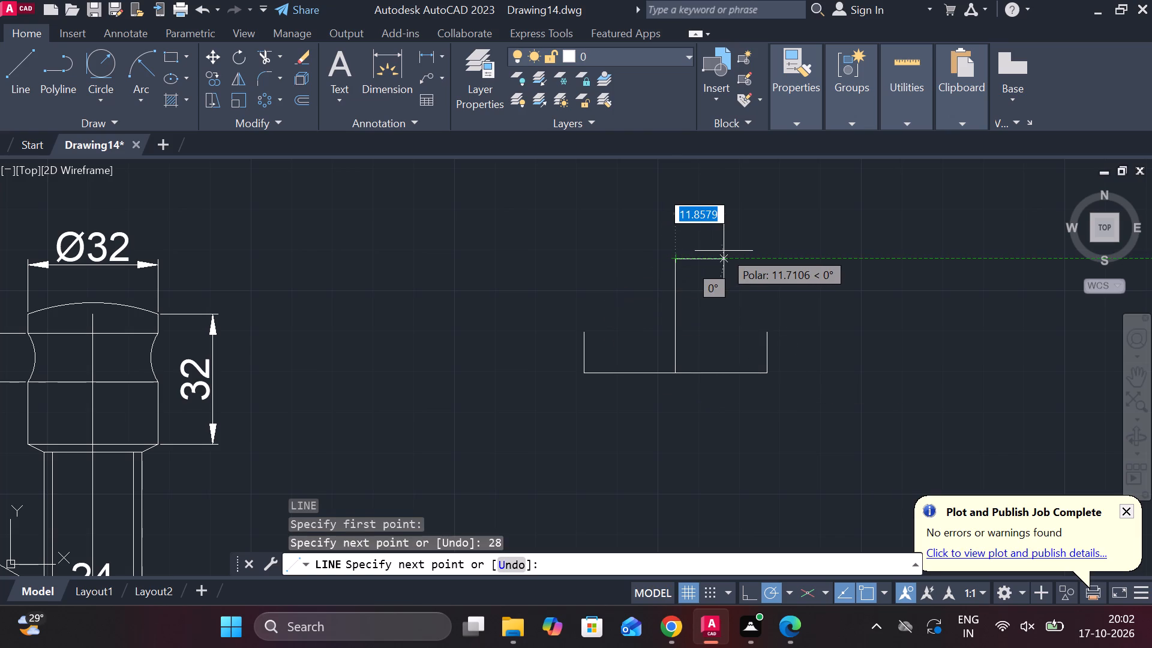
{"action": "type", "text": "20"}
{"action": "key", "text": "Return"}
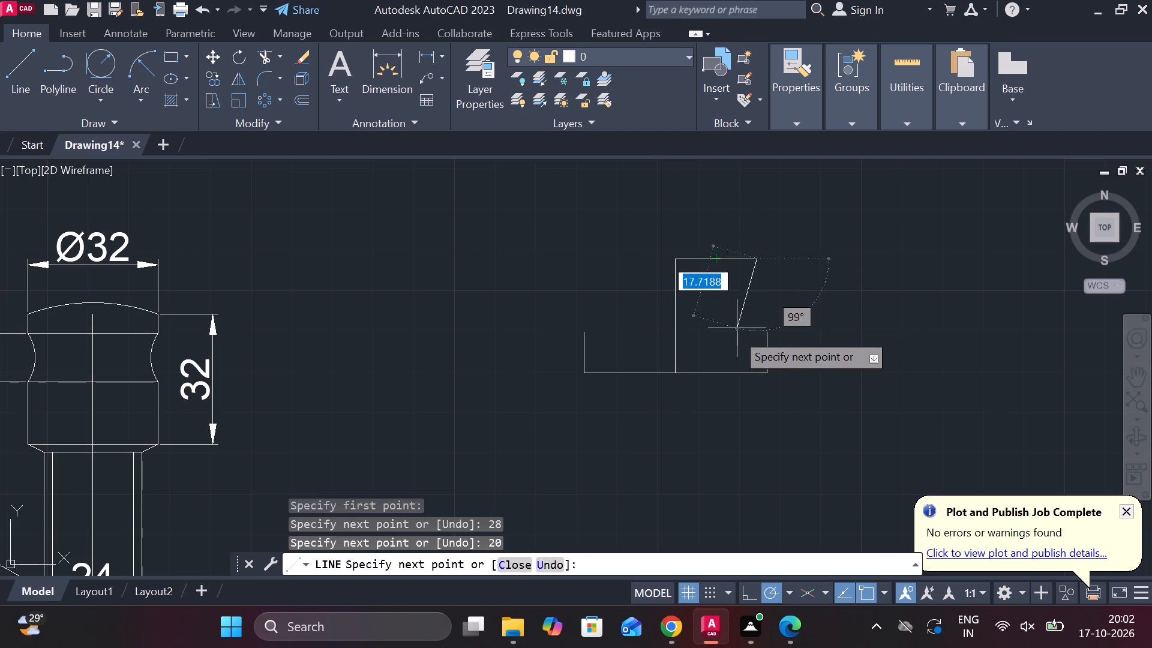
{"action": "left_click", "coordinate": [755, 349]}
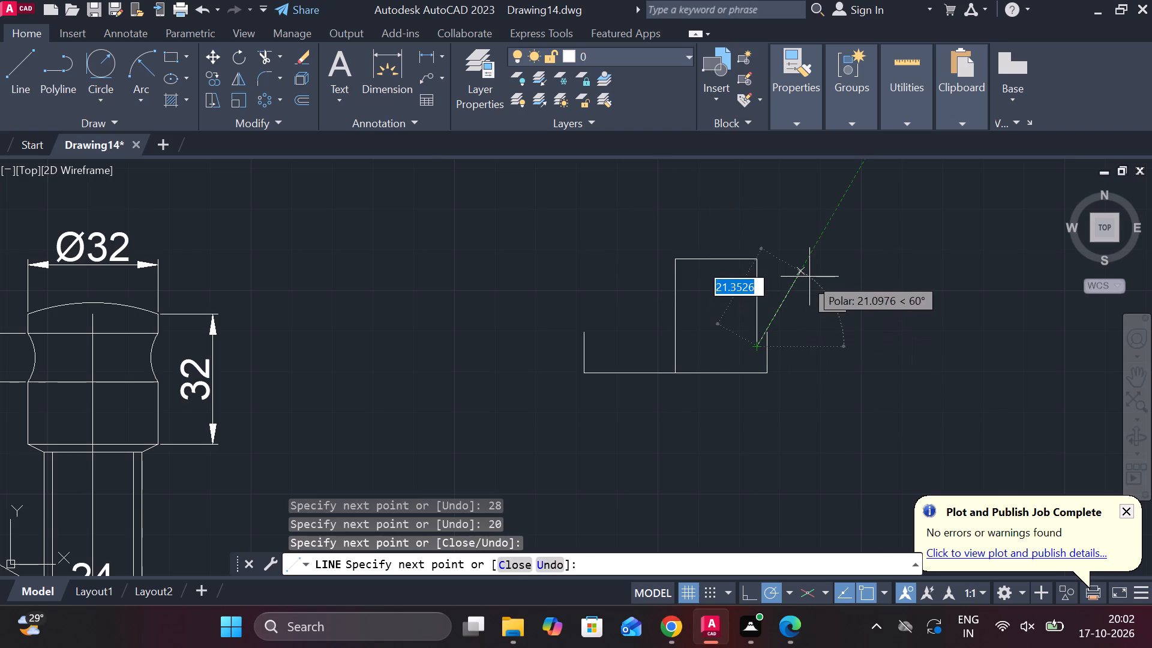
{"action": "key", "text": "Escape"}
From the centre line's top, draw a 20-unit line to the left and a vertical about 21 units downward.
{"action": "key", "text": "l"}
{"action": "key", "text": "Return"}
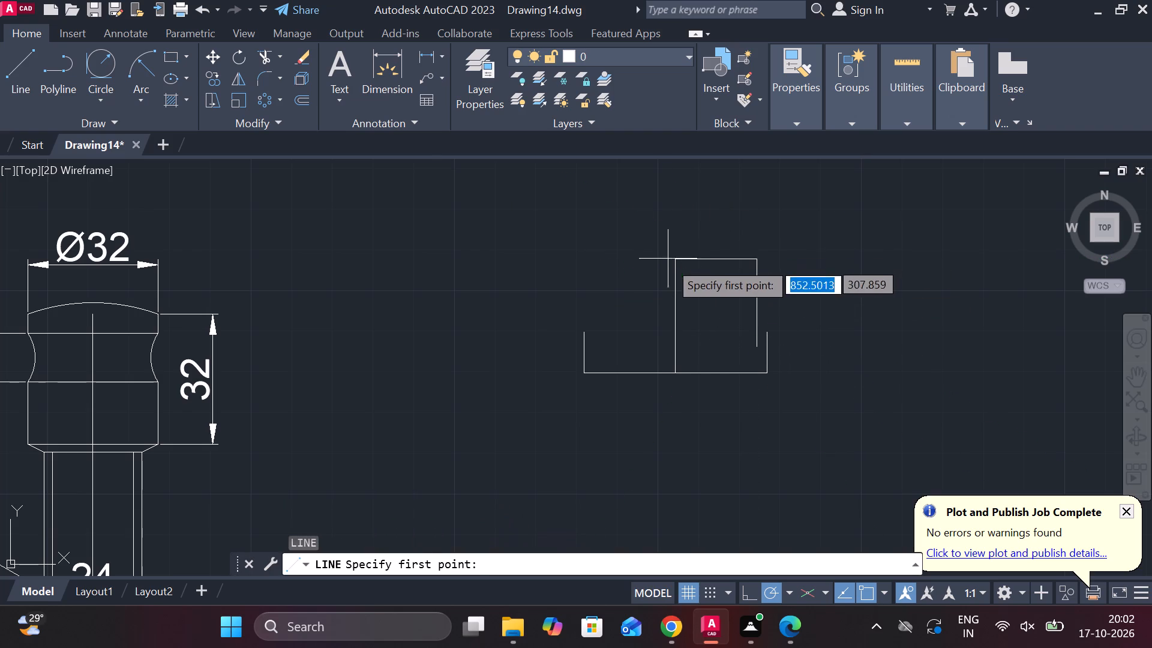
{"action": "left_click", "coordinate": [677, 263]}
{"action": "type", "text": "20"}
{"action": "key", "text": "Return"}
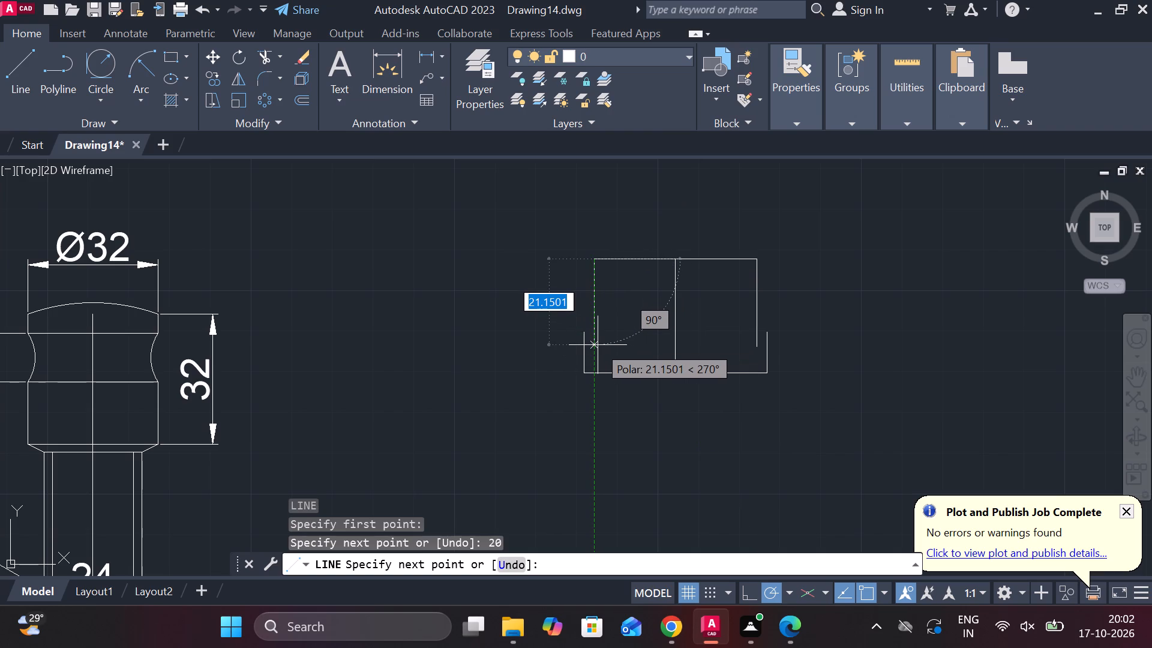
{"action": "left_click", "coordinate": [598, 345]}
{"action": "key", "text": "Escape"}
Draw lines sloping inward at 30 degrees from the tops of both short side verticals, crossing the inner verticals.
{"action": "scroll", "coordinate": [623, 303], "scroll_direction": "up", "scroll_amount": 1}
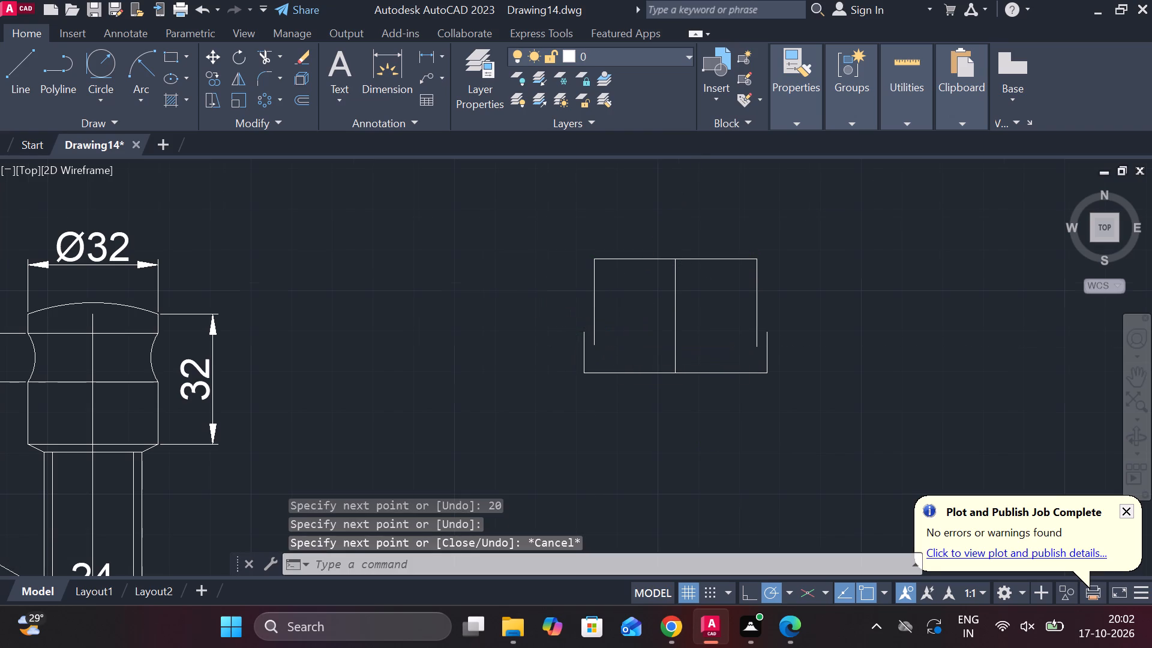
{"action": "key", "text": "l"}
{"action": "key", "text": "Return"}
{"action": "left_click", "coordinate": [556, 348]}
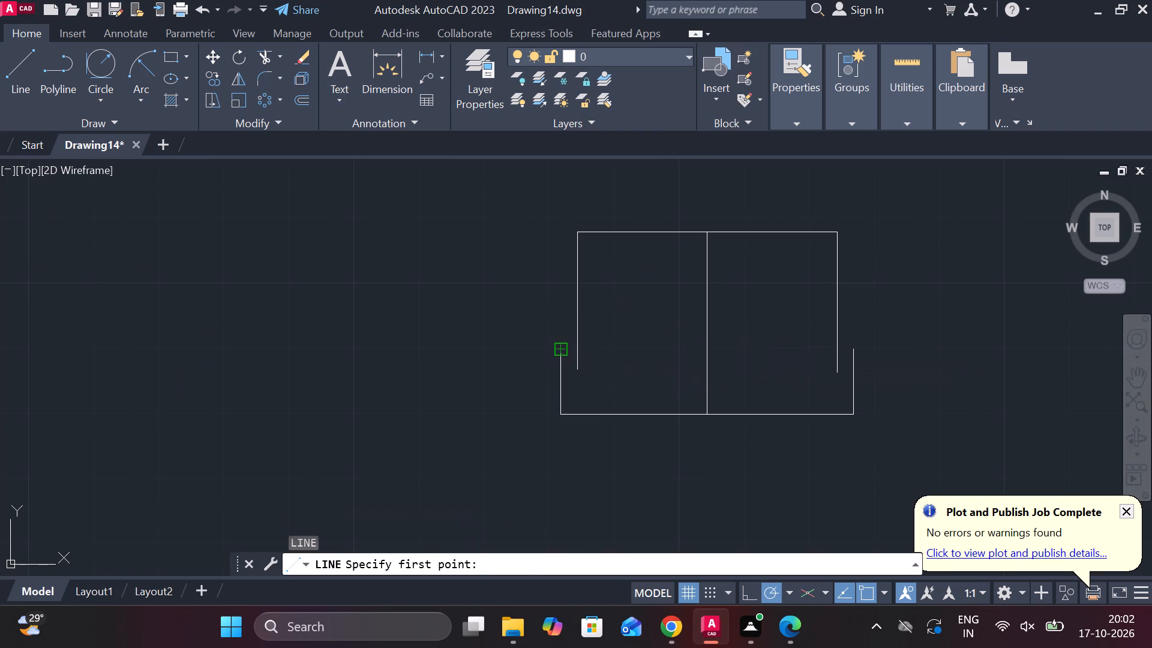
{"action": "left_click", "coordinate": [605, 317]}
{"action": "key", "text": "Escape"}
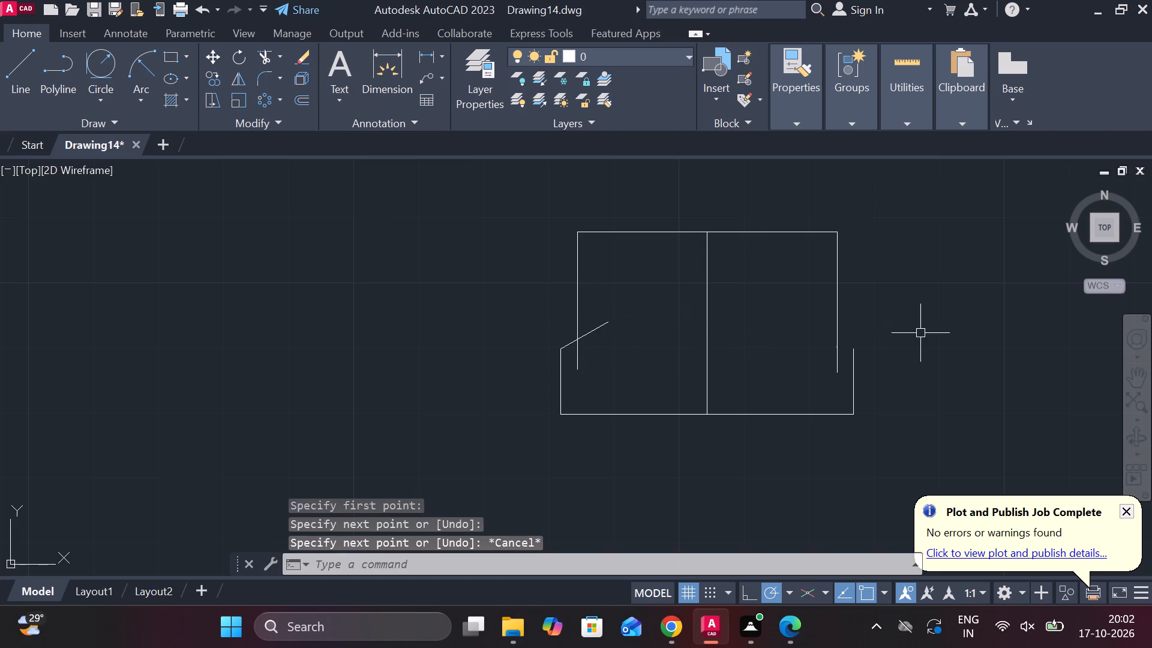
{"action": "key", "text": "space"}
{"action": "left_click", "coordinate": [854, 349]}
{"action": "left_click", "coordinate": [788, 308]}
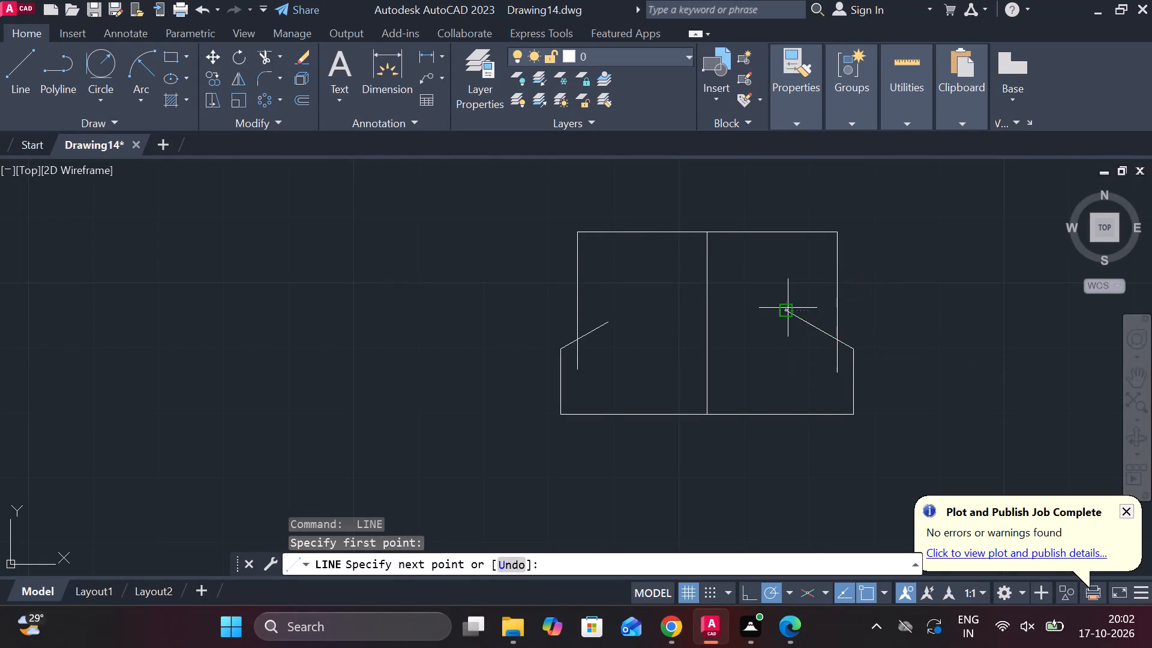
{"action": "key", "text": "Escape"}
Set the polar tracking angle increment to 45 degrees.
{"action": "left_click", "coordinate": [788, 594]}
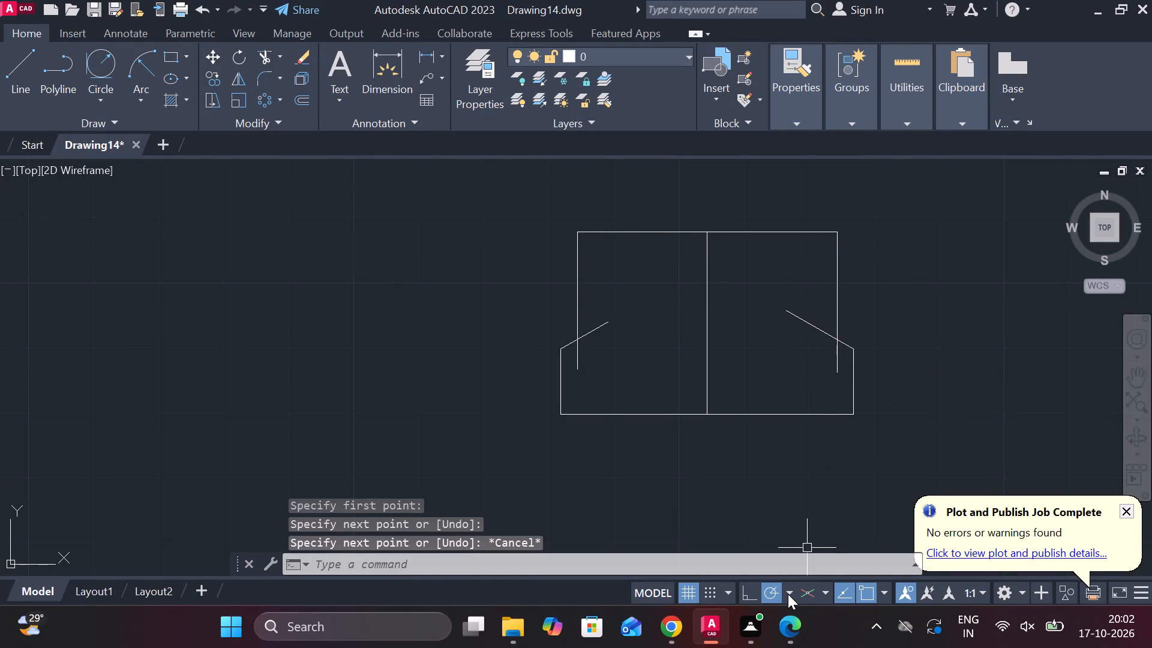
{"action": "left_click", "coordinate": [790, 383]}
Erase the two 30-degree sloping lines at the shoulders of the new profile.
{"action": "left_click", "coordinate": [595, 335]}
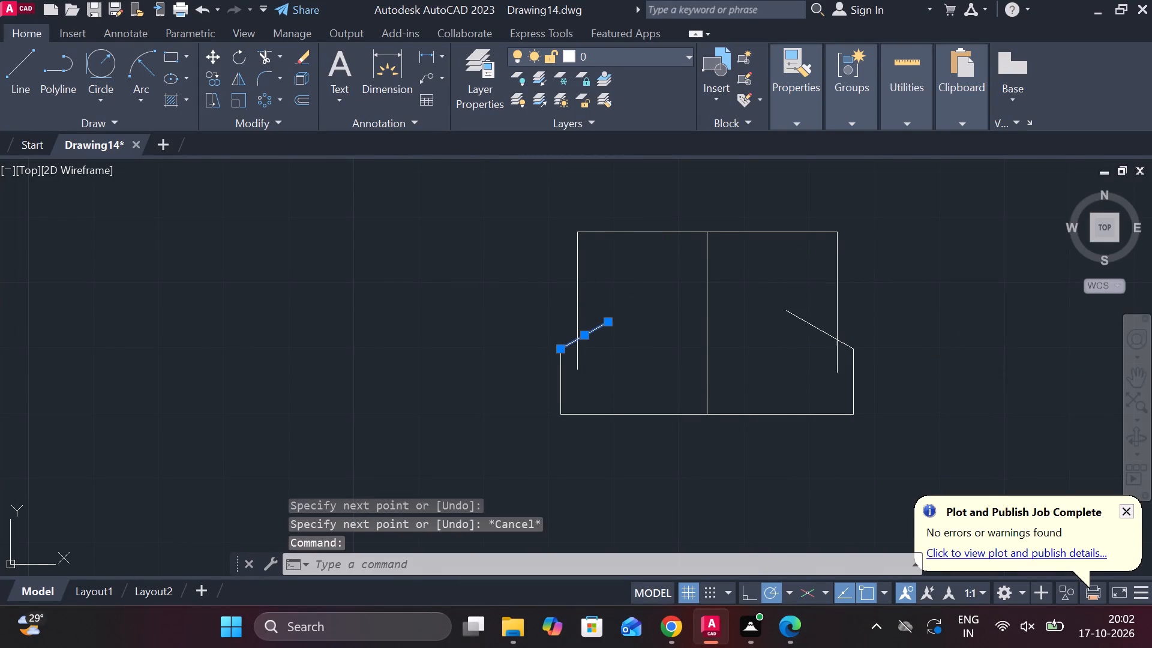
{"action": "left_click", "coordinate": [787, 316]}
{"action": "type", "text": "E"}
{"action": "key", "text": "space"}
Draw lines sloping inward at 45 degrees from the tops of both short side verticals, crossing the inner verticals.
{"action": "key", "text": "l"}
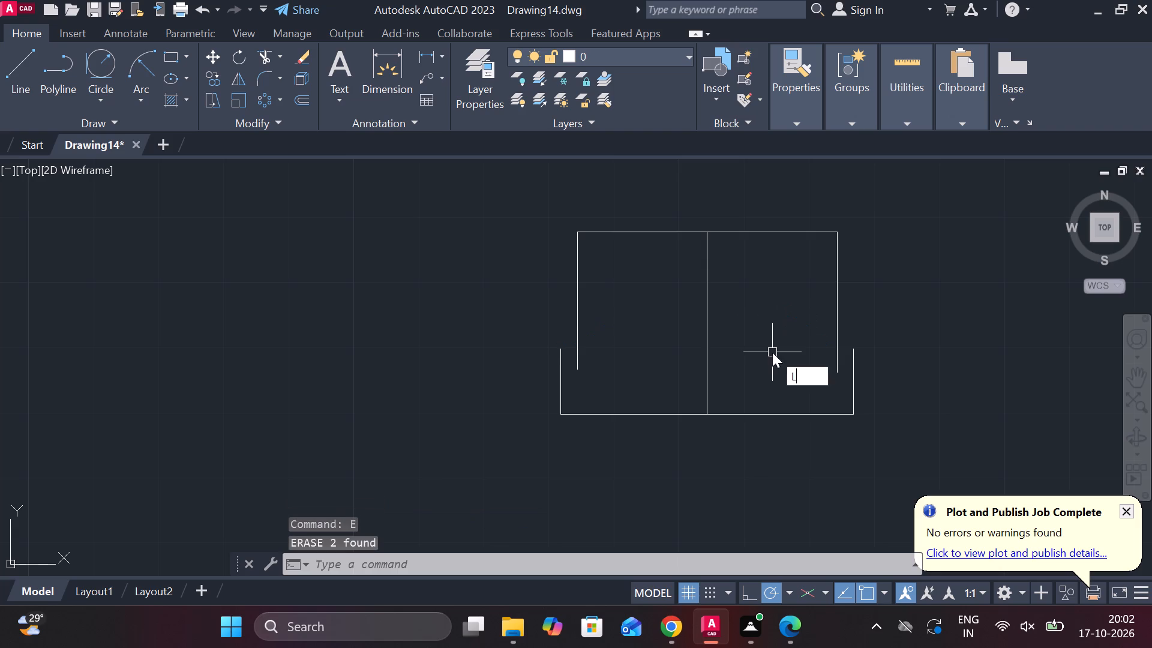
{"action": "key", "text": "Return"}
{"action": "left_click", "coordinate": [855, 350]}
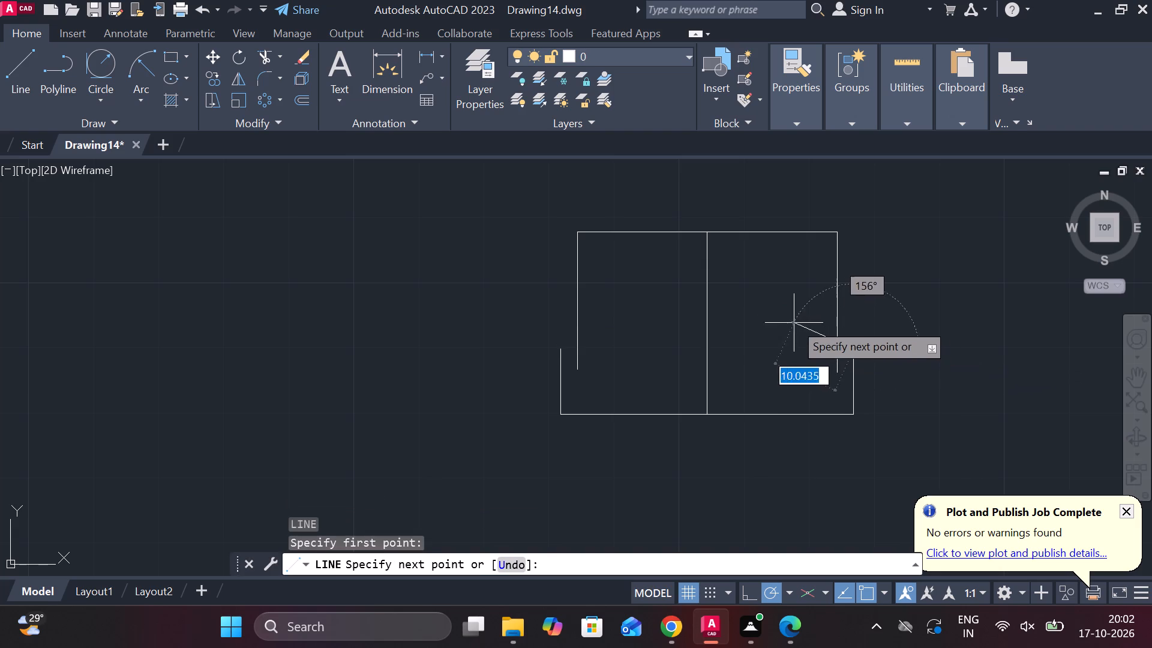
{"action": "left_click", "coordinate": [799, 313]}
{"action": "key", "text": "Escape"}
{"action": "key", "text": "space"}
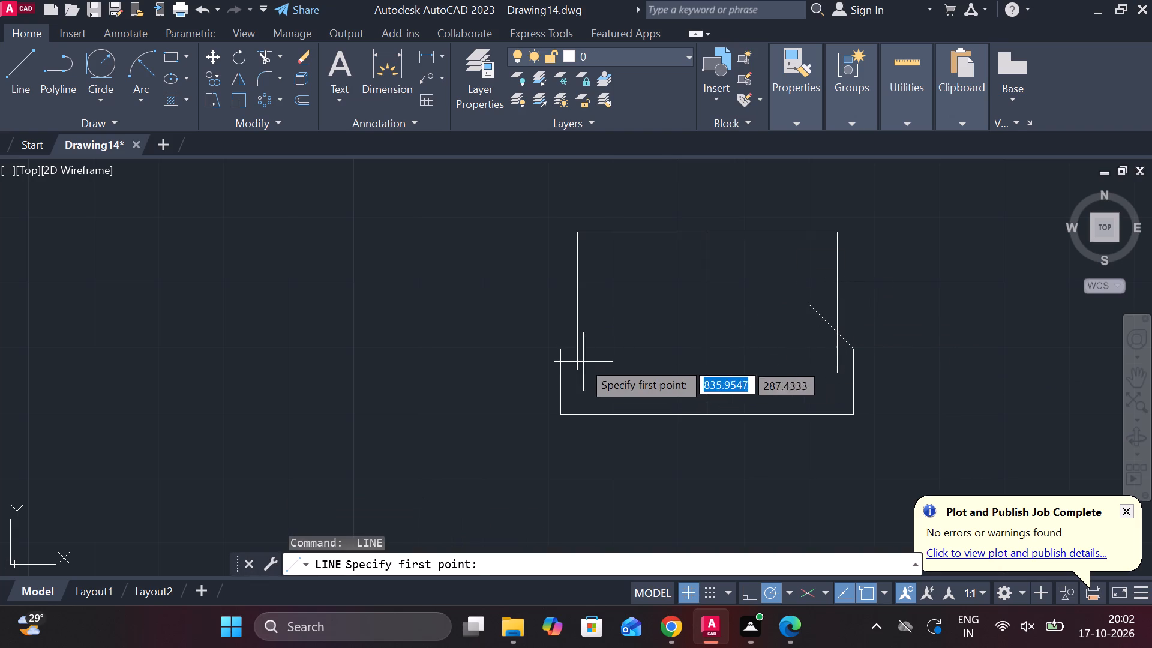
{"action": "left_click", "coordinate": [555, 348]}
{"action": "left_click", "coordinate": [601, 328]}
{"action": "key", "text": "Escape"}
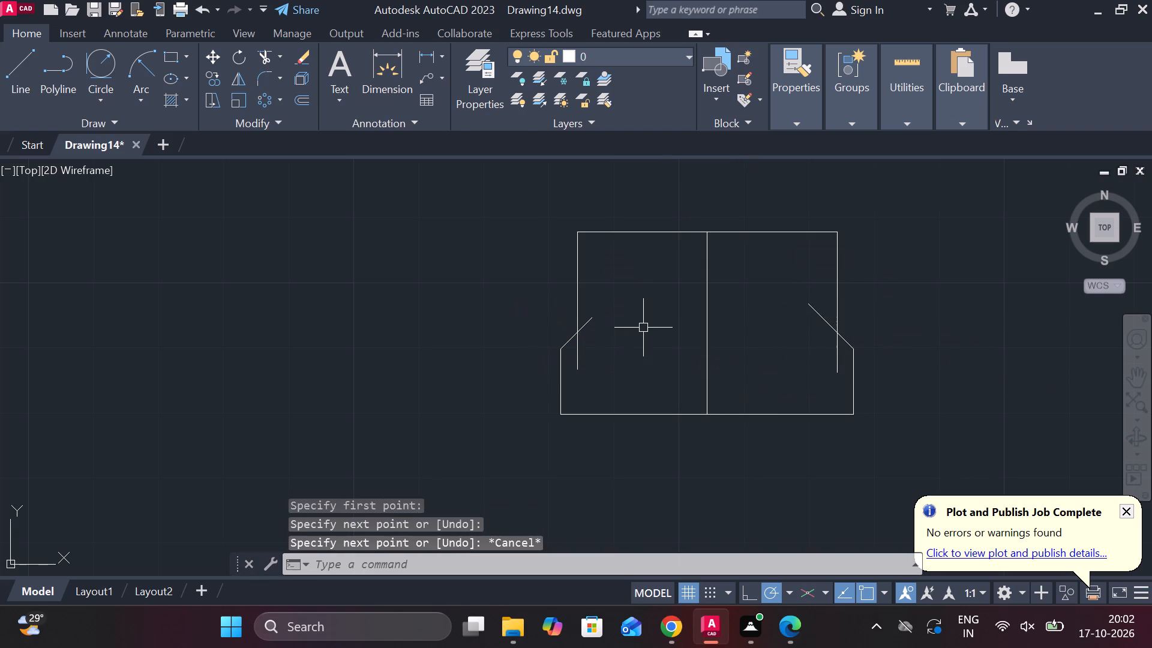
Trim the overhanging ends of the 45-degree lines and inner verticals where they cross at both shoulders.
{"action": "type", "text": "TR"}
{"action": "key", "text": "space"}
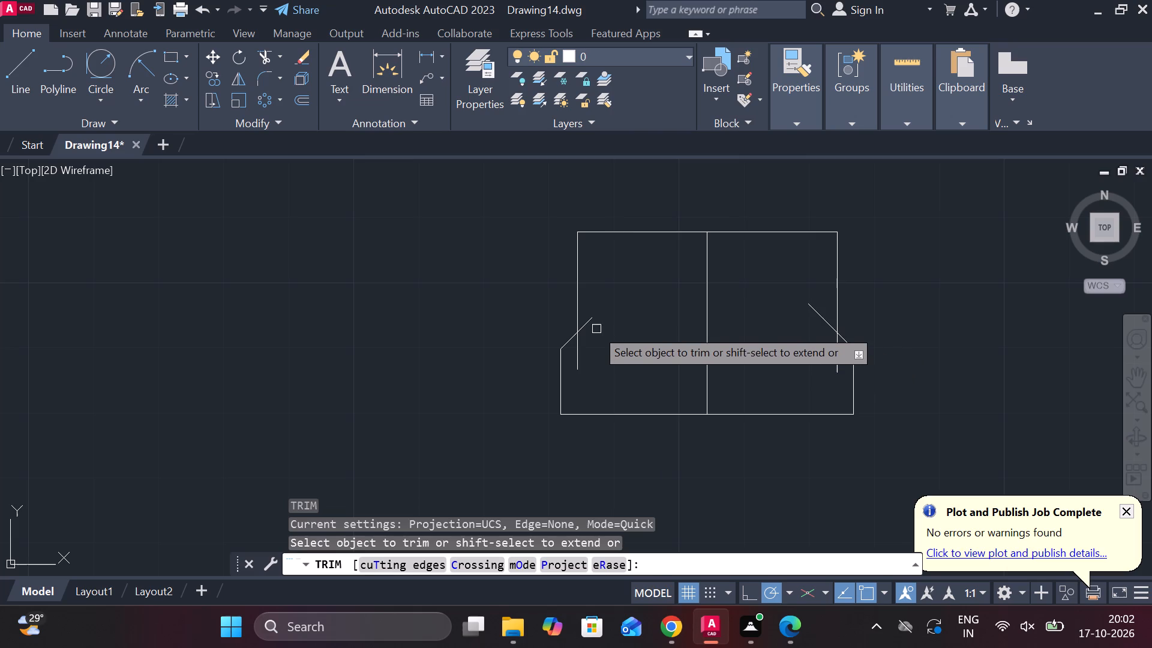
{"action": "left_click", "coordinate": [587, 325]}
{"action": "left_click", "coordinate": [576, 351]}
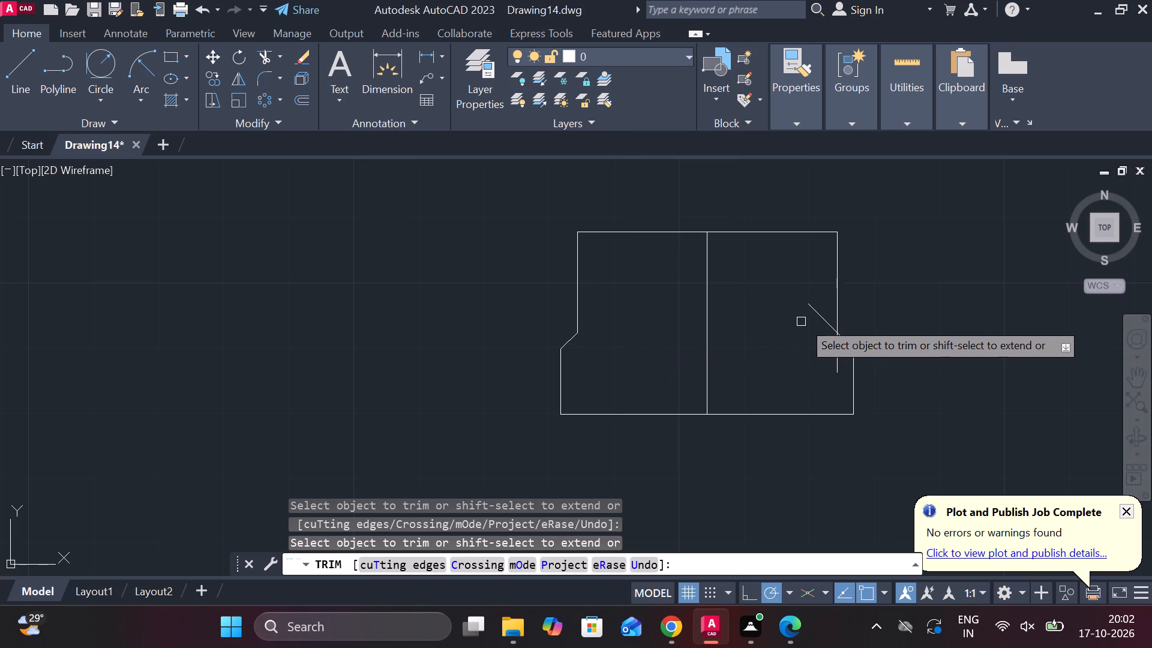
{"action": "left_click", "coordinate": [818, 314]}
{"action": "left_click", "coordinate": [834, 356]}
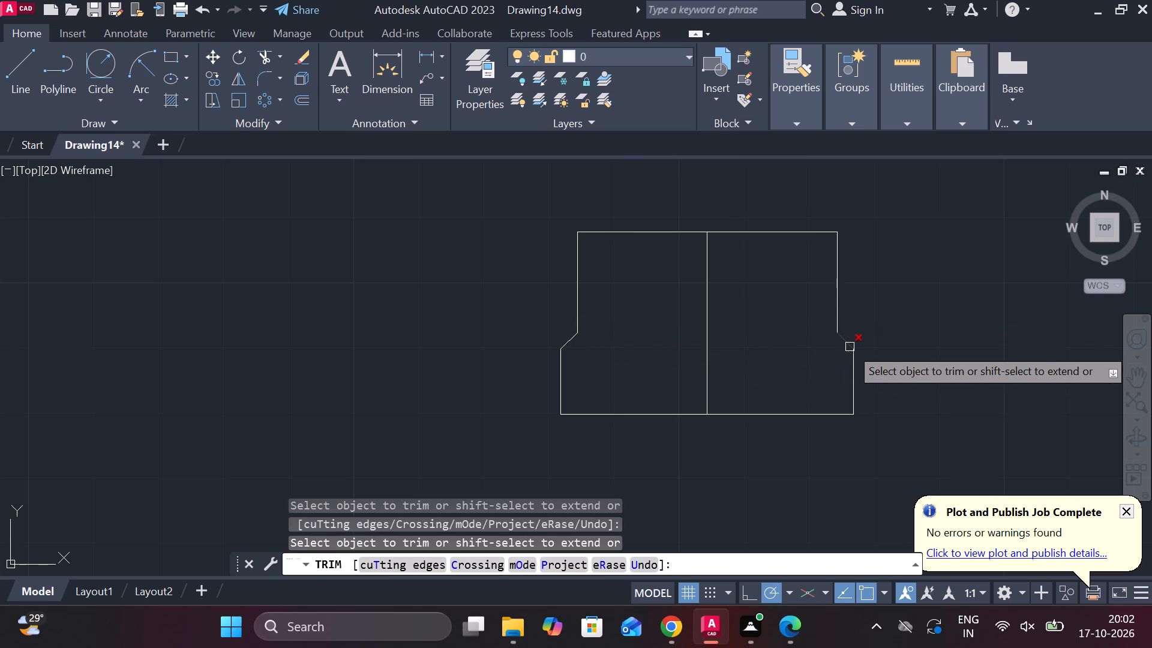
{"action": "middle_click_drag", "start_coordinate": [893, 307], "coordinate": [805, 328]}
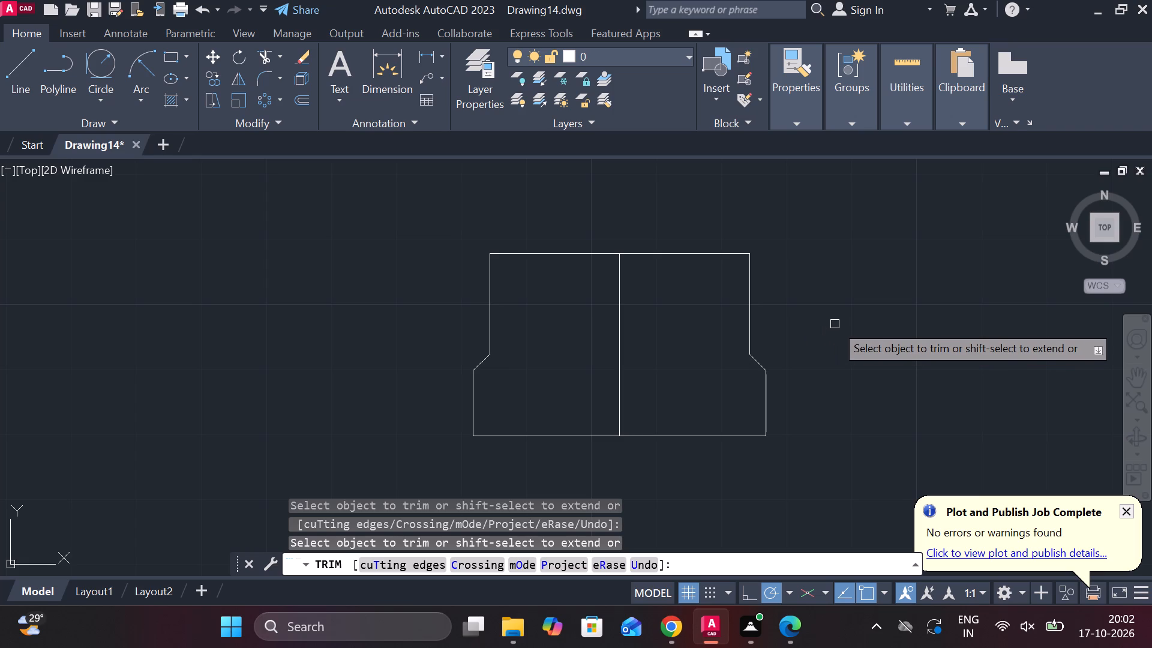
{"action": "key", "text": "Escape"}
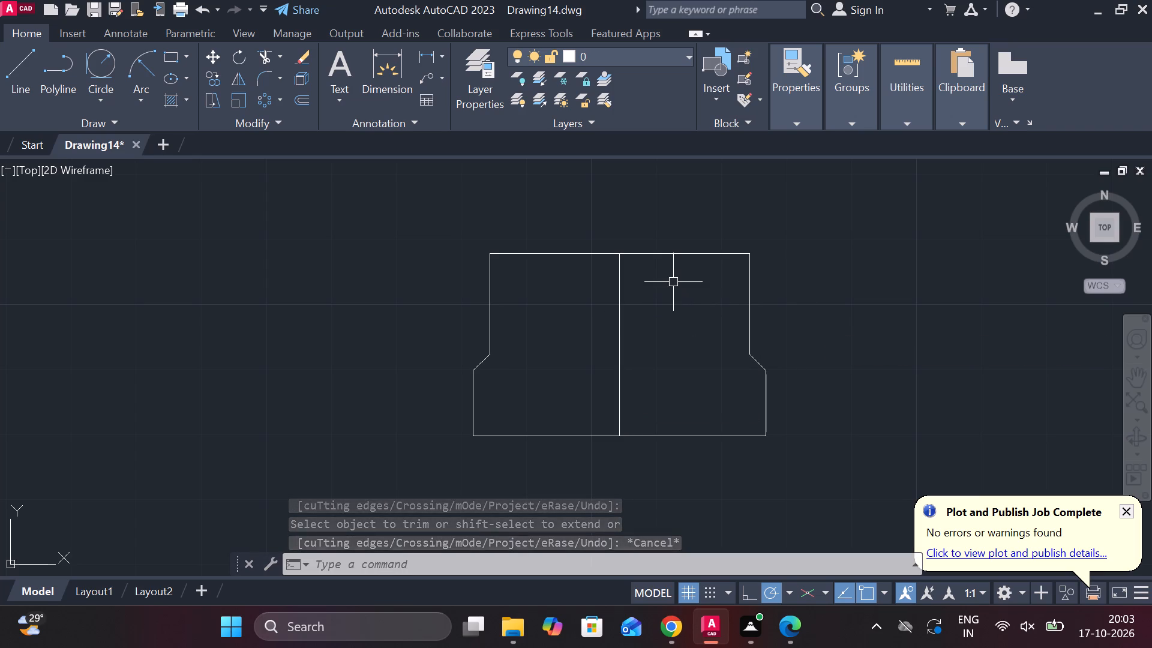
Draw a rectangular recess 20 wide and 8 deep, centred on the centre line at the profile's top edge.
{"action": "key", "text": "l"}
{"action": "key", "text": "Return"}
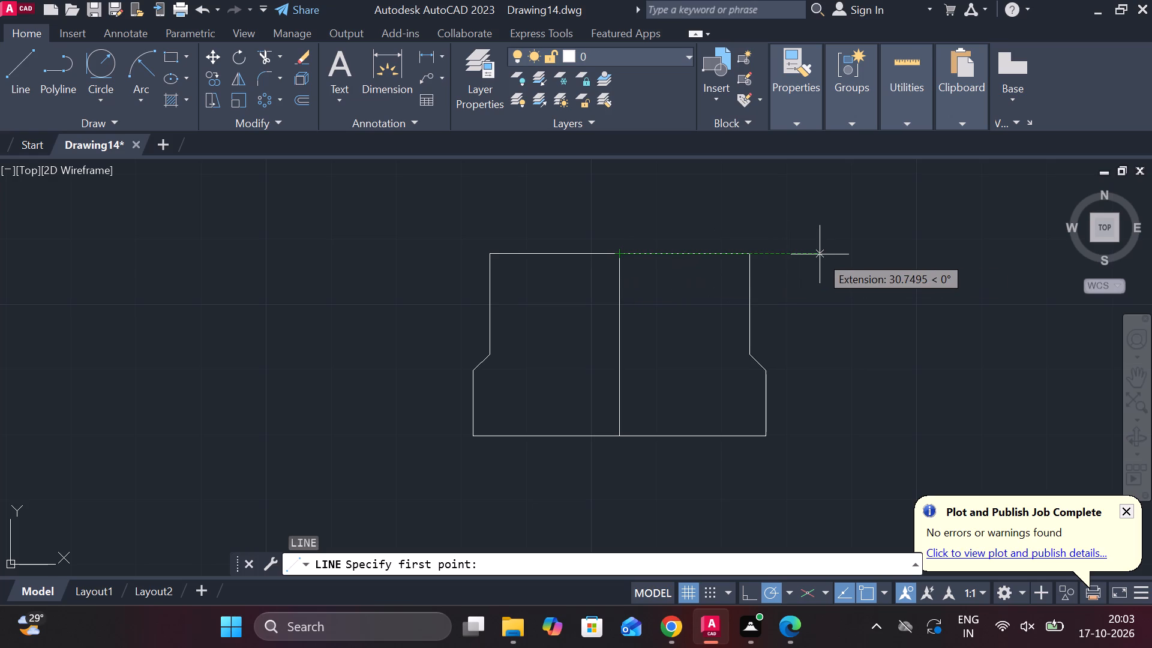
{"action": "type", "text": "10"}
{"action": "key", "text": "Return"}
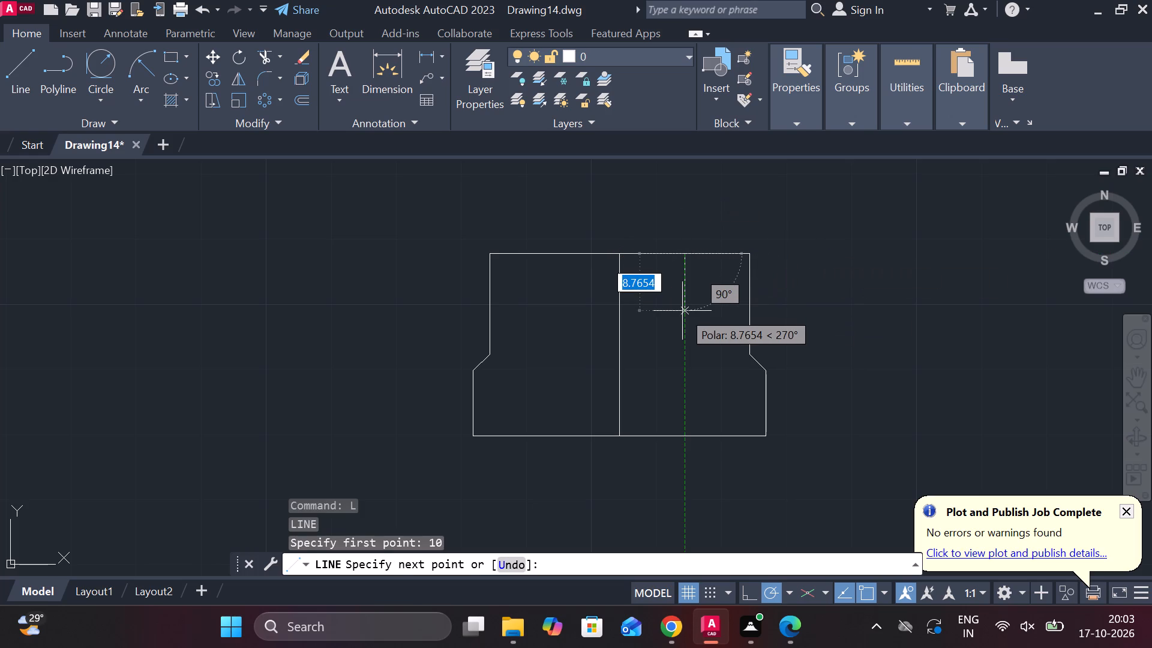
{"action": "key", "text": "8"}
{"action": "key", "text": "Return"}
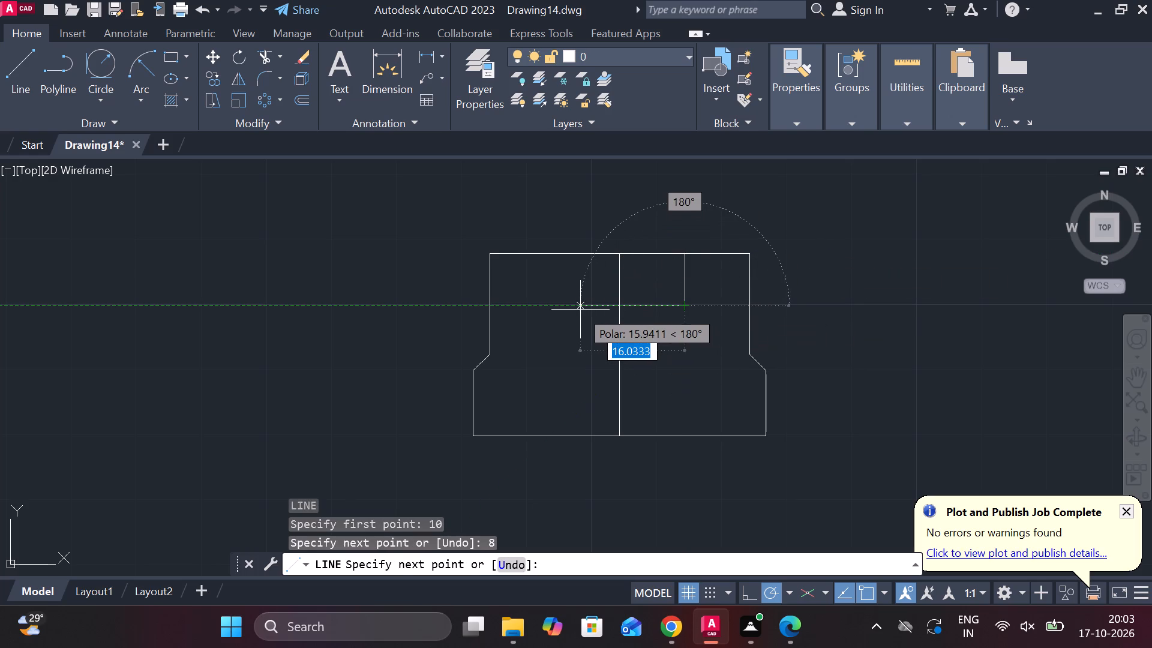
{"action": "type", "text": "20"}
{"action": "key", "text": "Return"}
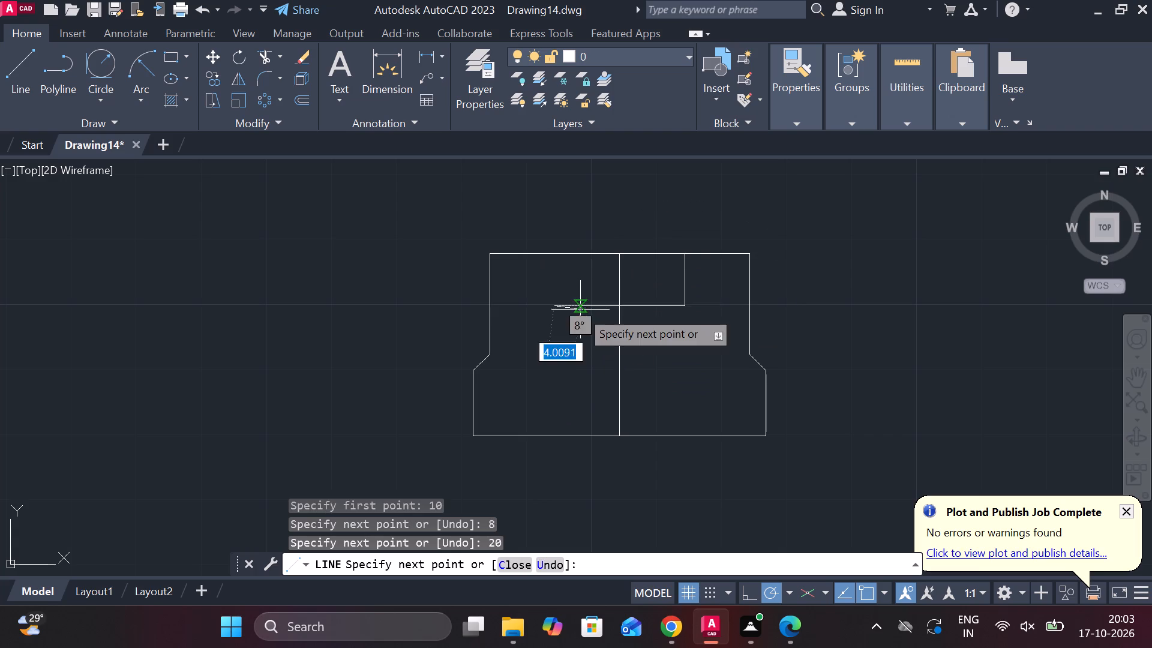
{"action": "left_click", "coordinate": [551, 252]}
{"action": "key", "text": "Escape"}
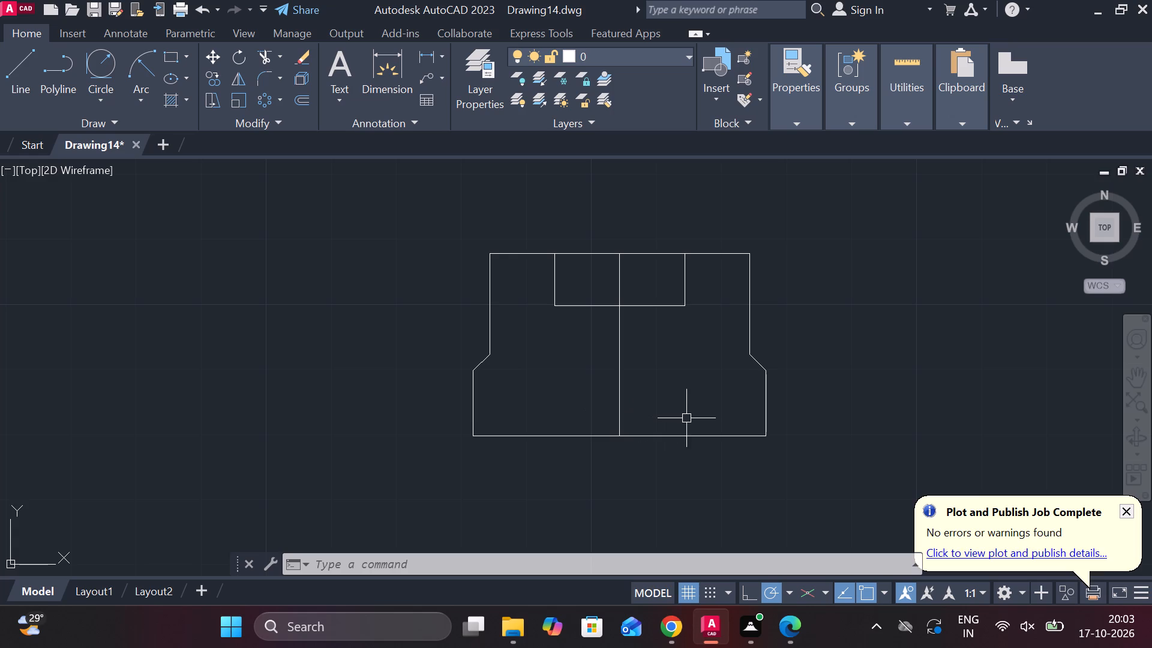
Draw a rectangular recess 12 wide and 7 high, centred on the centre line at the profile's bottom edge.
{"action": "key", "text": "l"}
{"action": "key", "text": "Return"}
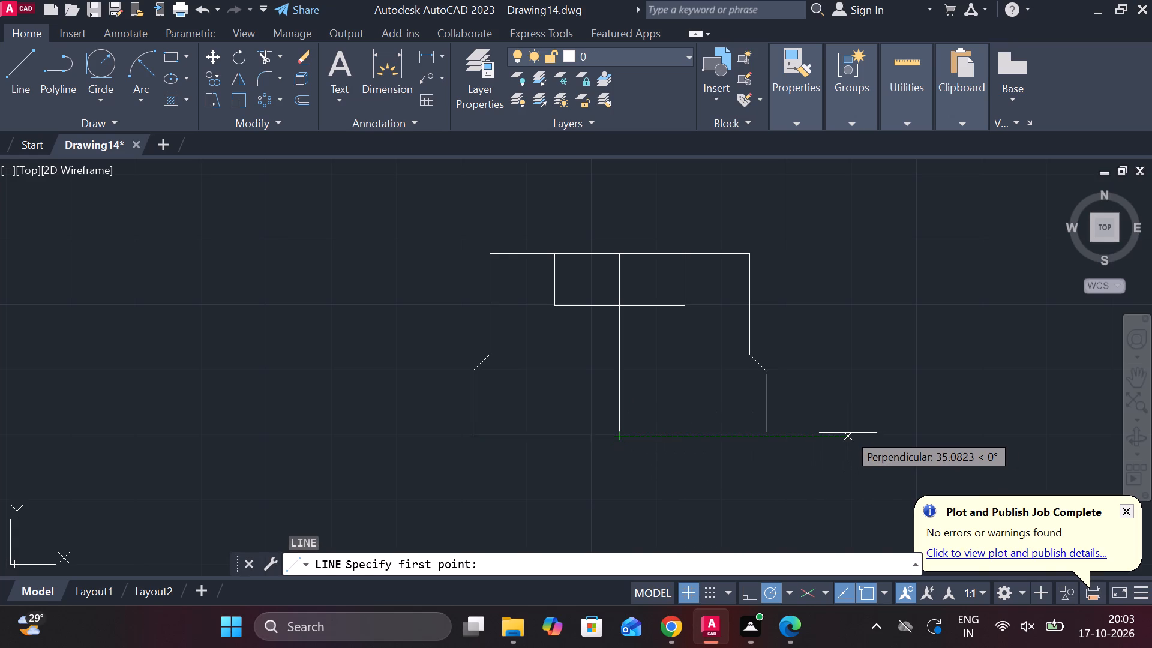
{"action": "key", "text": "6"}
{"action": "key", "text": "Return"}
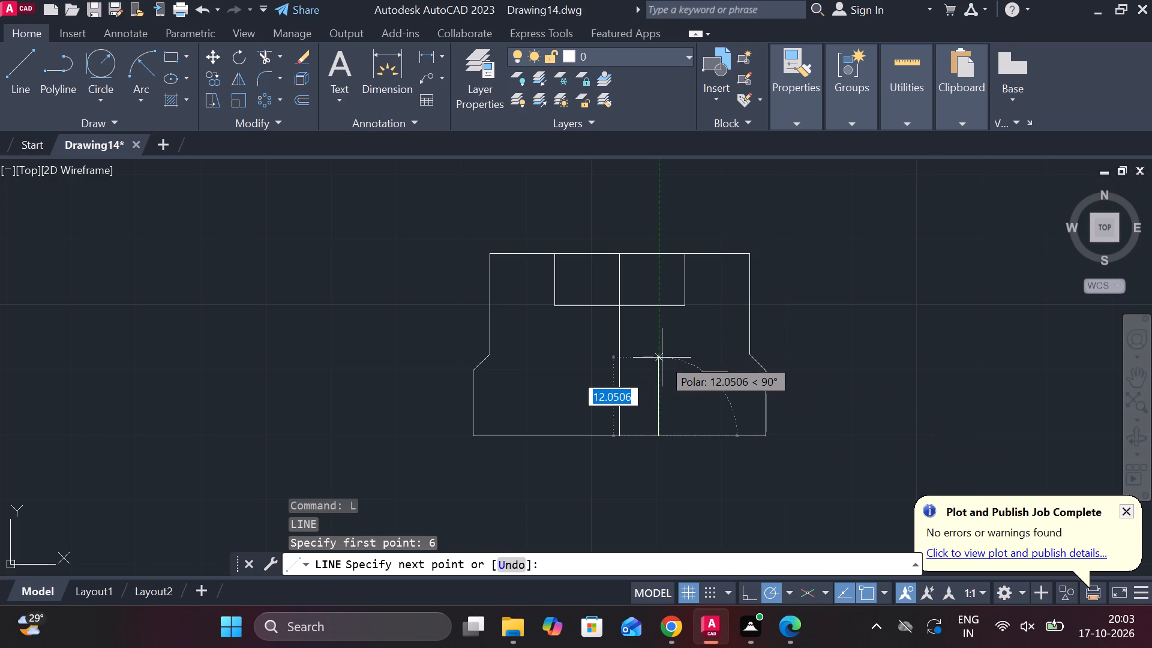
{"action": "key", "text": "7"}
{"action": "key", "text": "Return"}
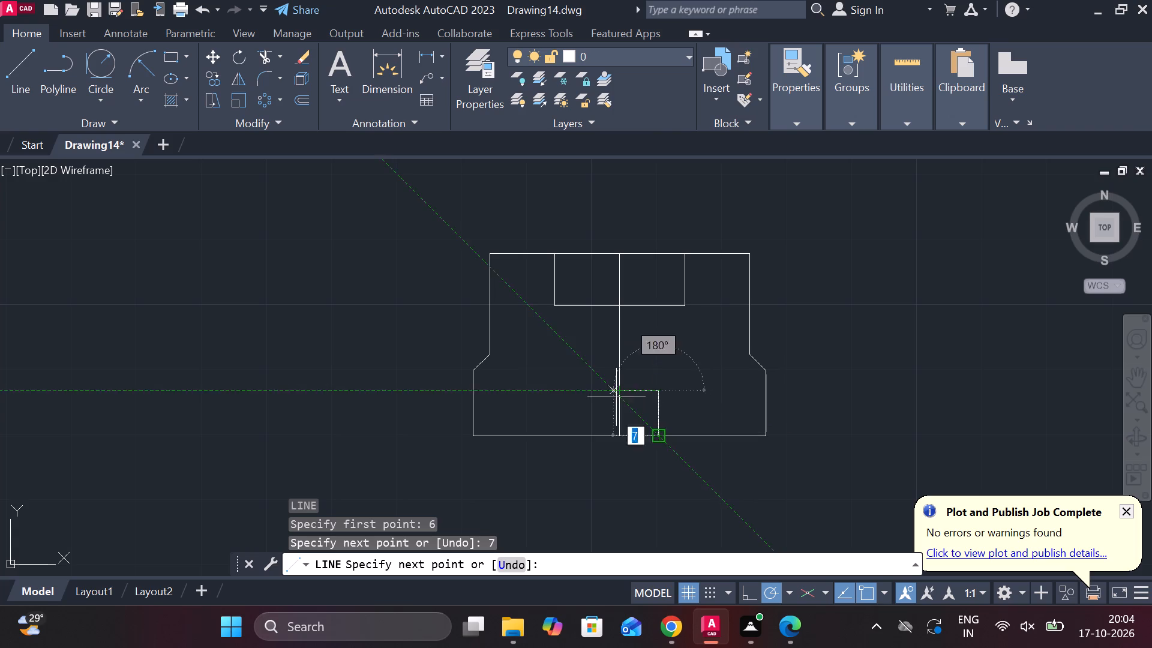
{"action": "scroll", "coordinate": [616, 397], "scroll_direction": "up", "scroll_amount": 2}
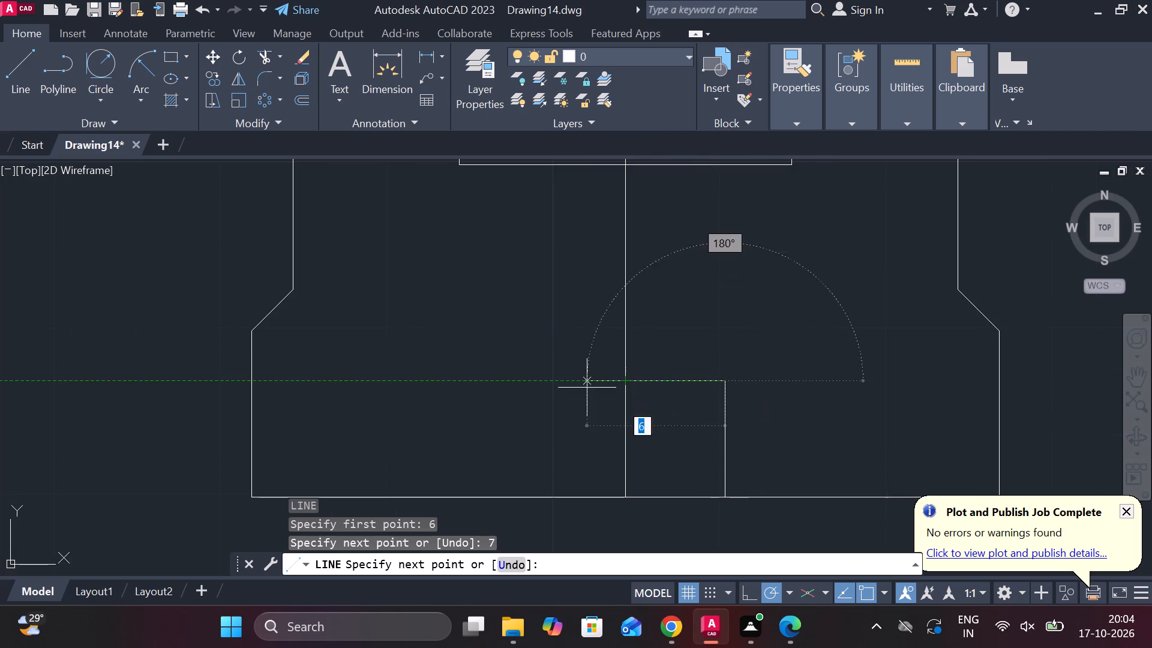
{"action": "type", "text": "12"}
{"action": "key", "text": "space"}
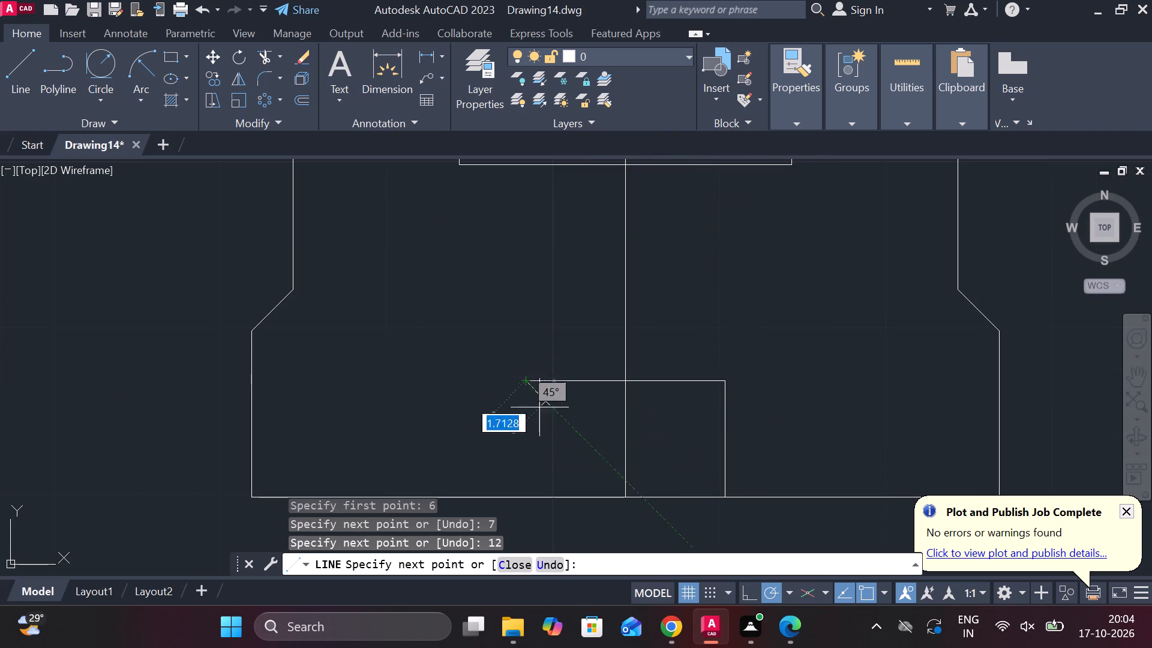
{"action": "left_click", "coordinate": [526, 493]}
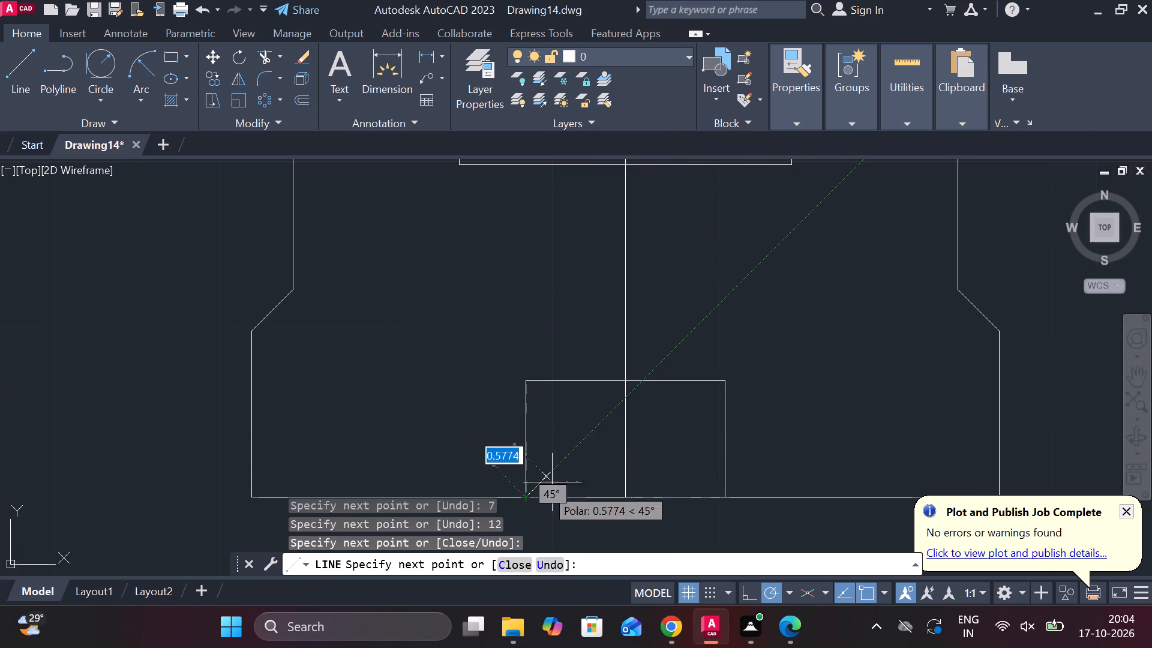
{"action": "key", "text": "Escape"}
{"action": "scroll", "coordinate": [573, 448], "scroll_direction": "down", "scroll_amount": 2}
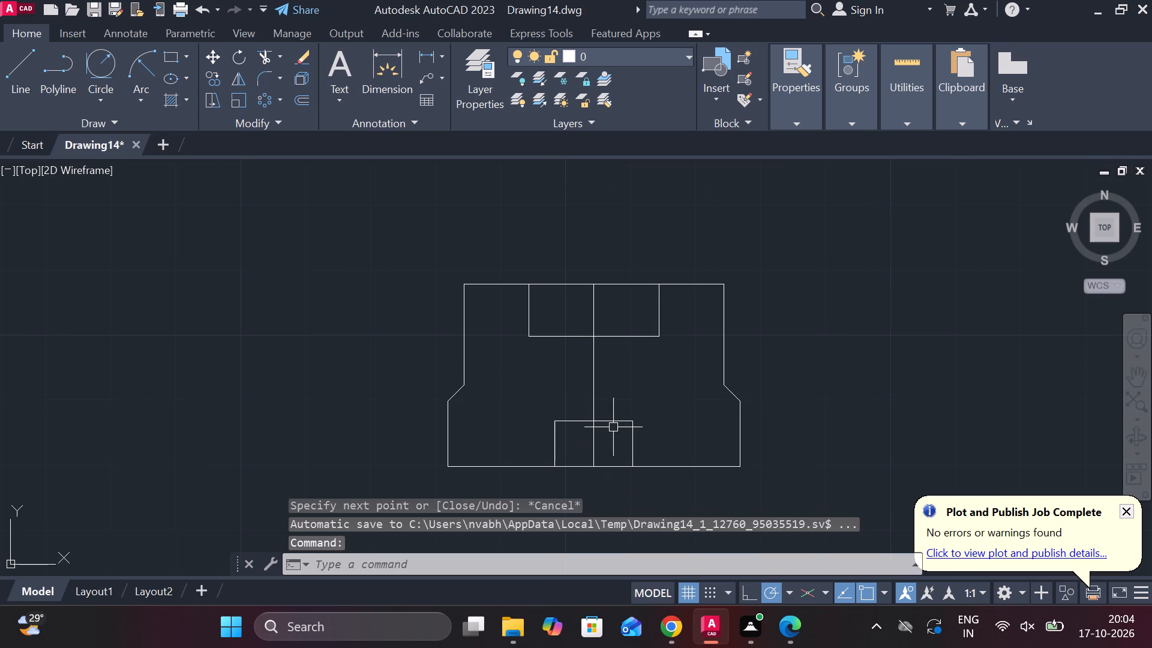
Offset the vertical centre line by 3 to both sides.
{"action": "left_click", "coordinate": [590, 375]}
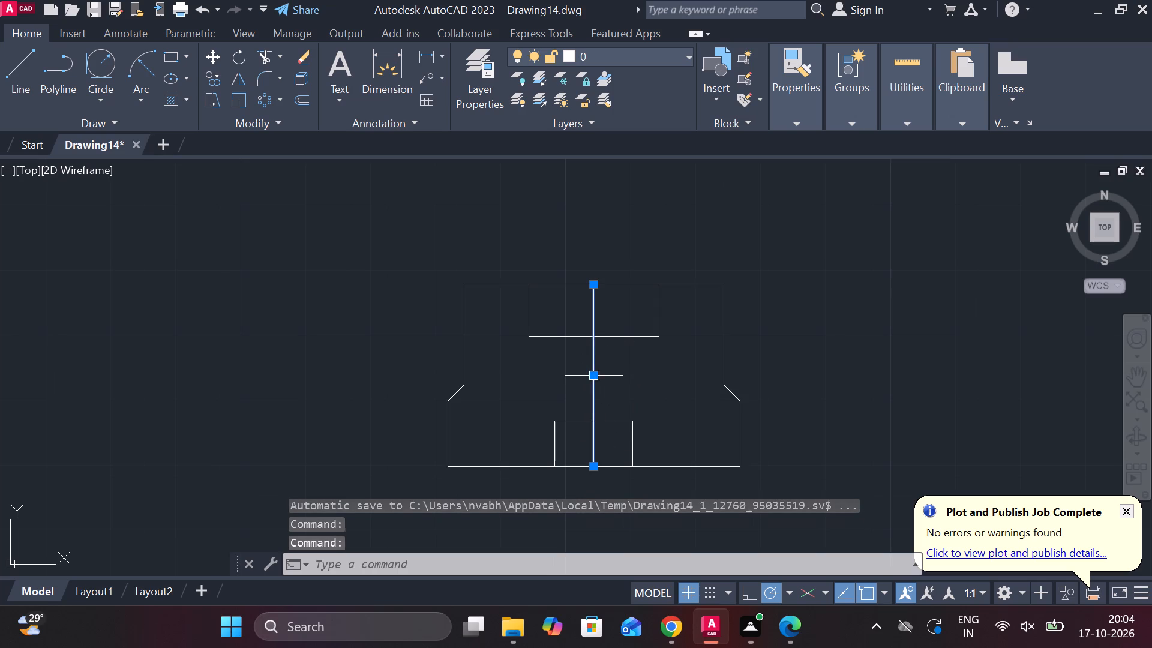
{"action": "key", "text": "o"}
{"action": "key", "text": "Return"}
{"action": "key", "text": "Return"}
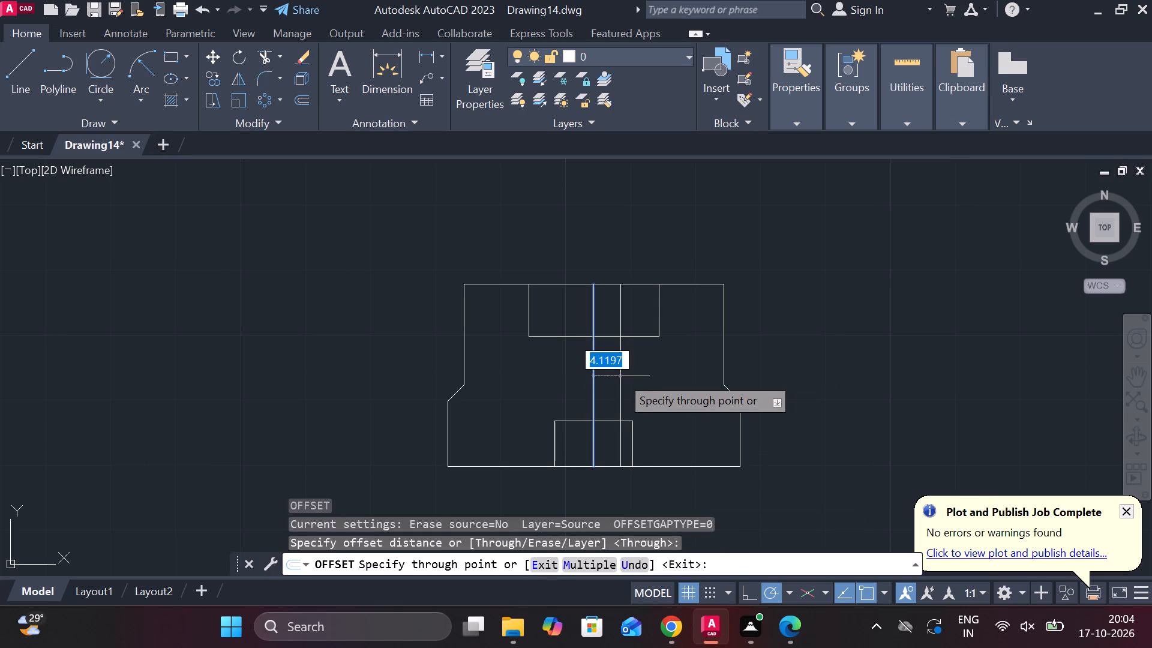
{"action": "type", "text": "3"}
{"action": "key", "text": "space"}
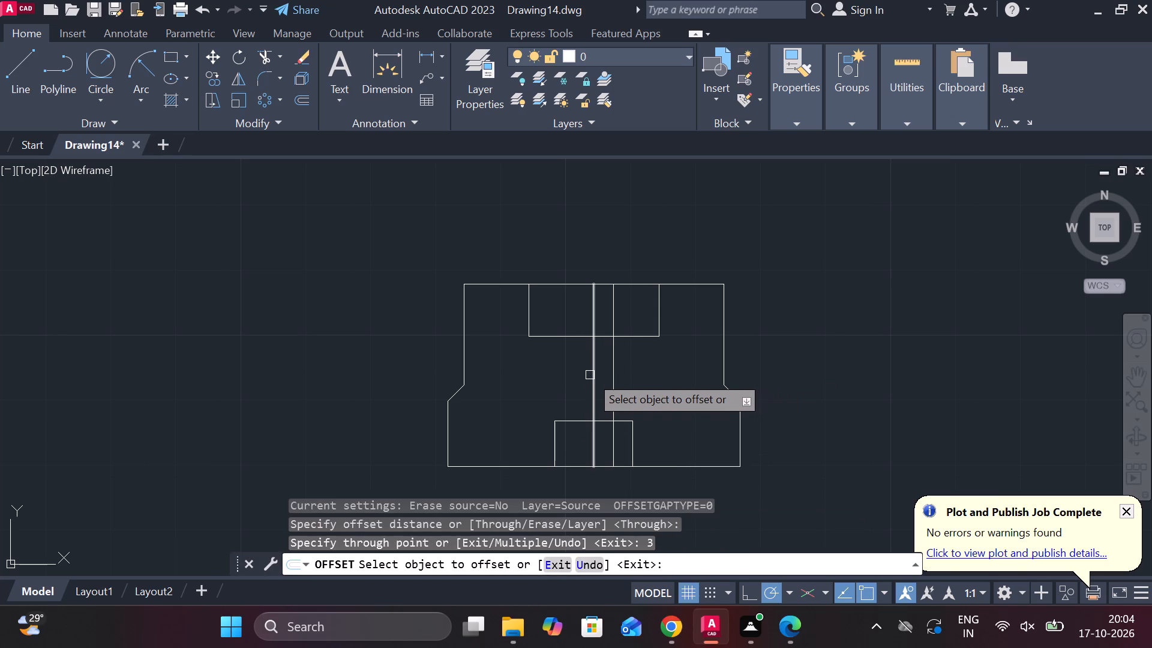
{"action": "left_click", "coordinate": [590, 370]}
{"action": "key", "text": "3"}
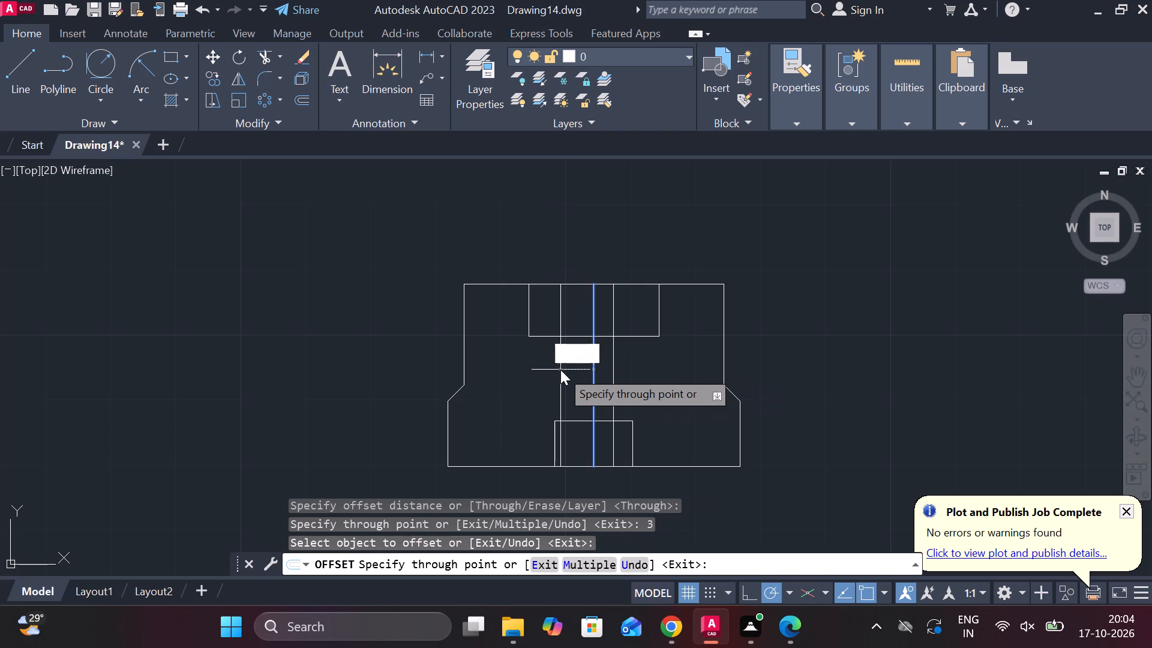
{"action": "key", "text": "Return"}
{"action": "key", "text": "Escape"}
Trim the centre line and its two offset lines inside the top and bottom recesses.
{"action": "type", "text": "TR"}
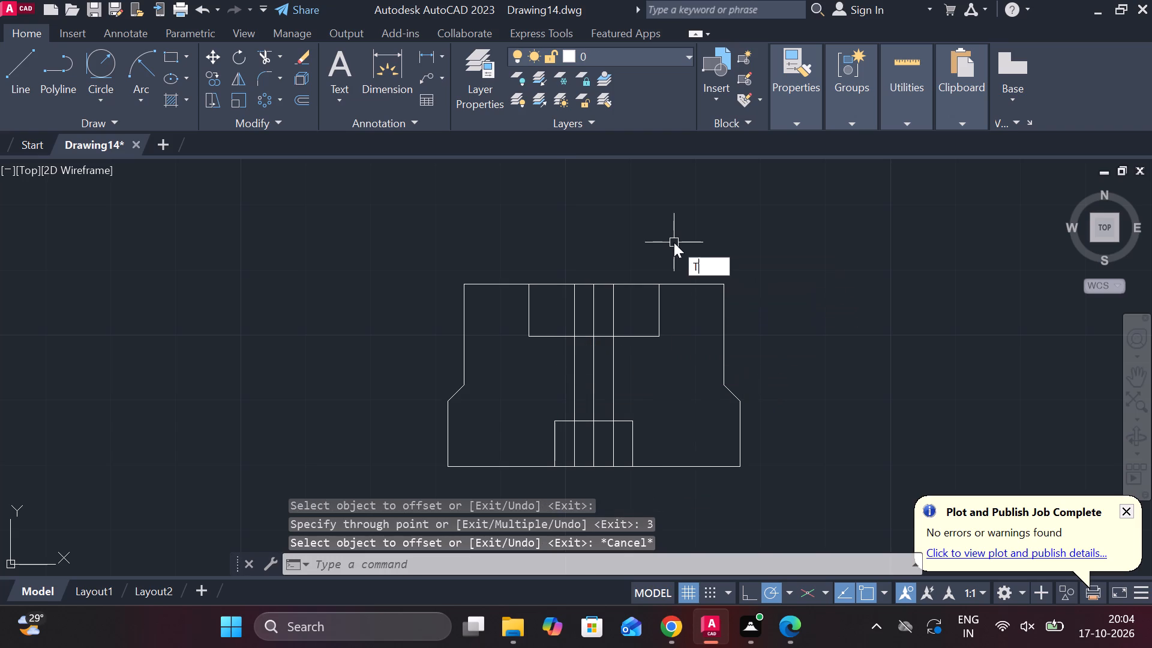
{"action": "key", "text": "space"}
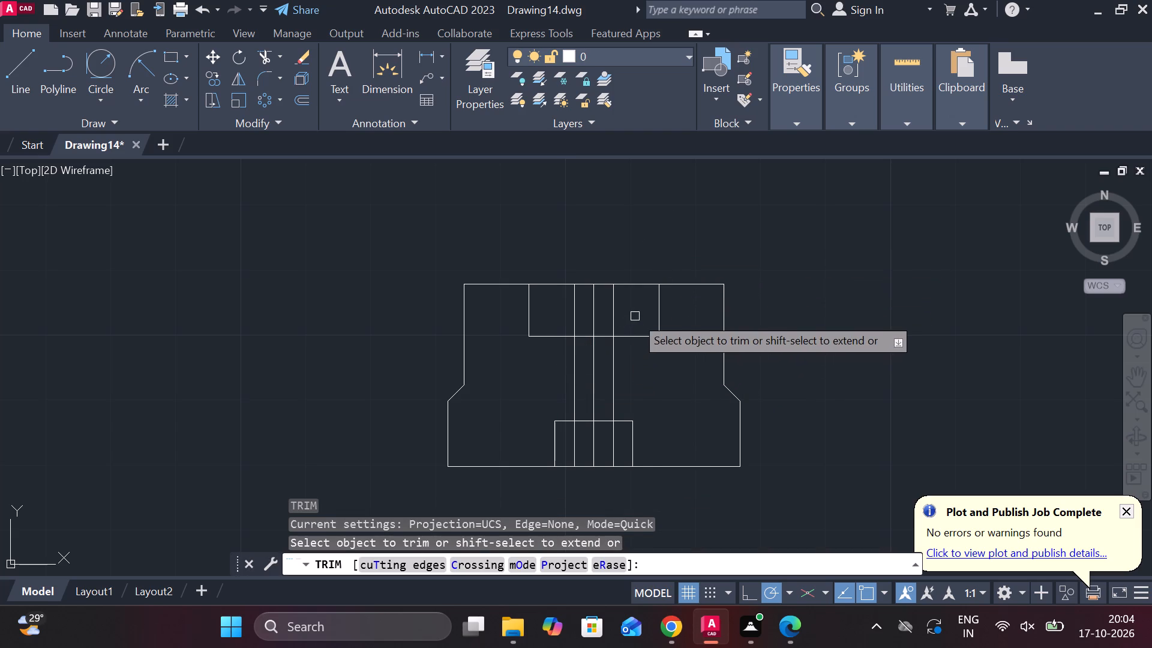
{"action": "left_click_drag", "start_coordinate": [635, 316], "coordinate": [556, 311]}
{"action": "left_click_drag", "start_coordinate": [625, 452], "coordinate": [596, 452]}
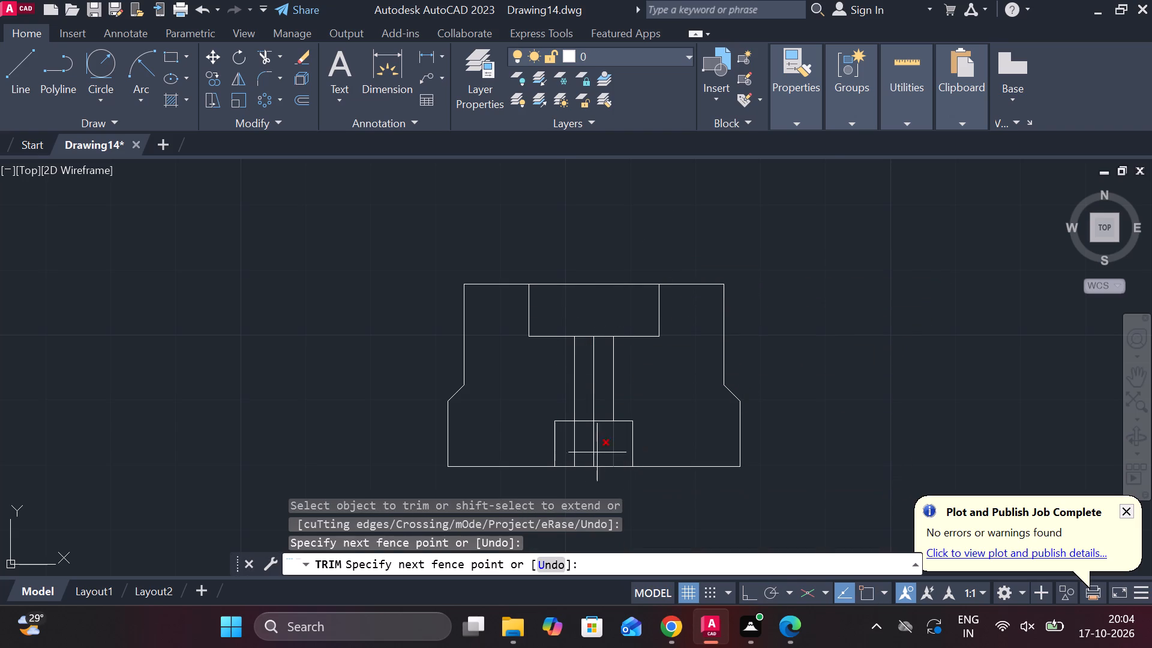
{"action": "left_click_drag", "start_coordinate": [596, 452], "coordinate": [572, 452]}
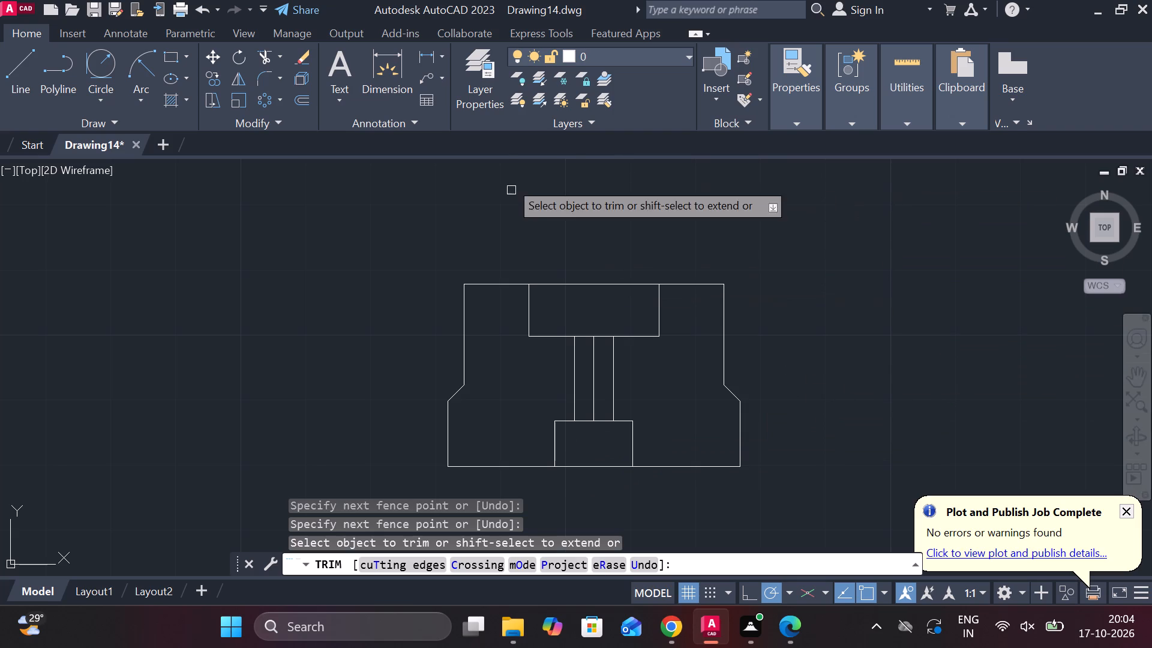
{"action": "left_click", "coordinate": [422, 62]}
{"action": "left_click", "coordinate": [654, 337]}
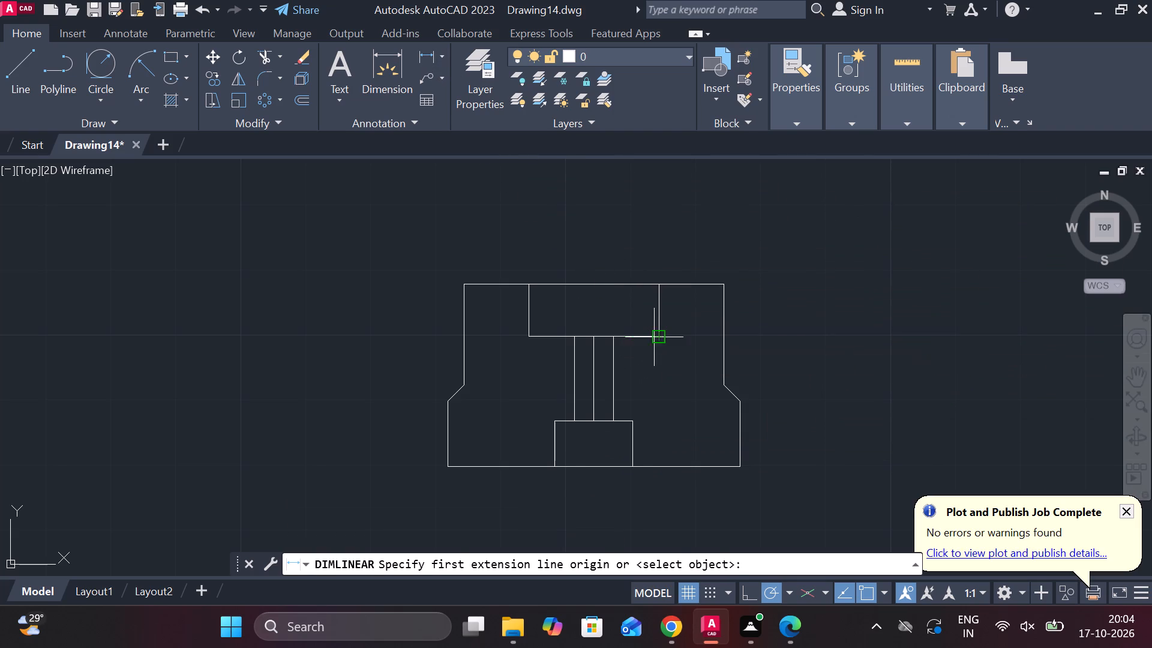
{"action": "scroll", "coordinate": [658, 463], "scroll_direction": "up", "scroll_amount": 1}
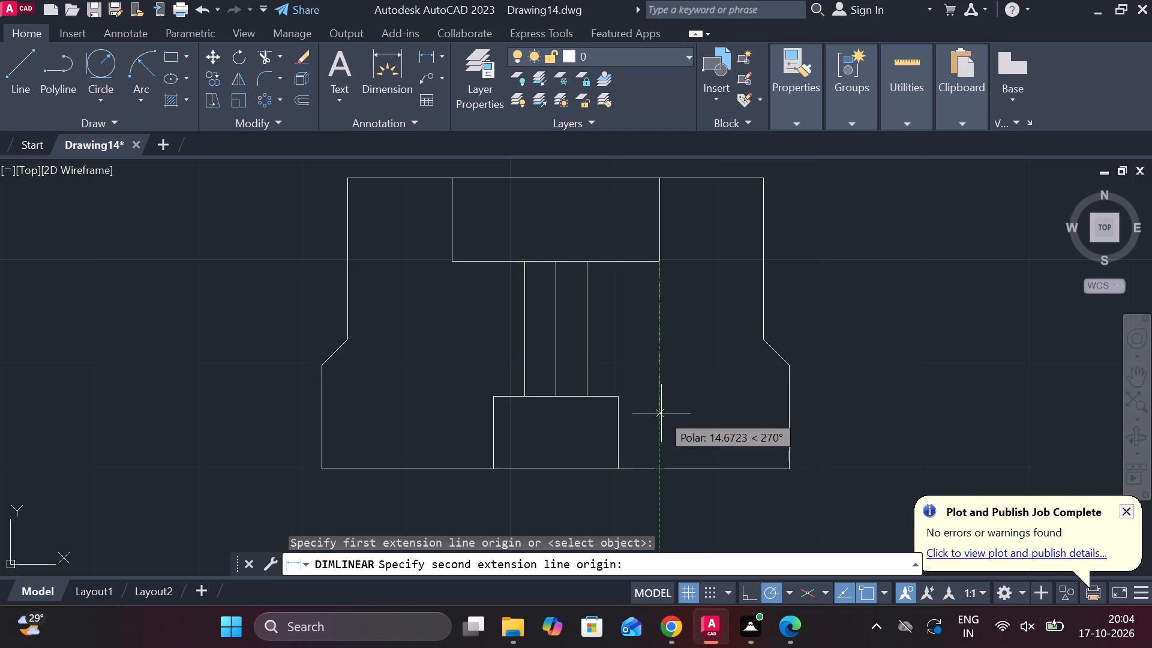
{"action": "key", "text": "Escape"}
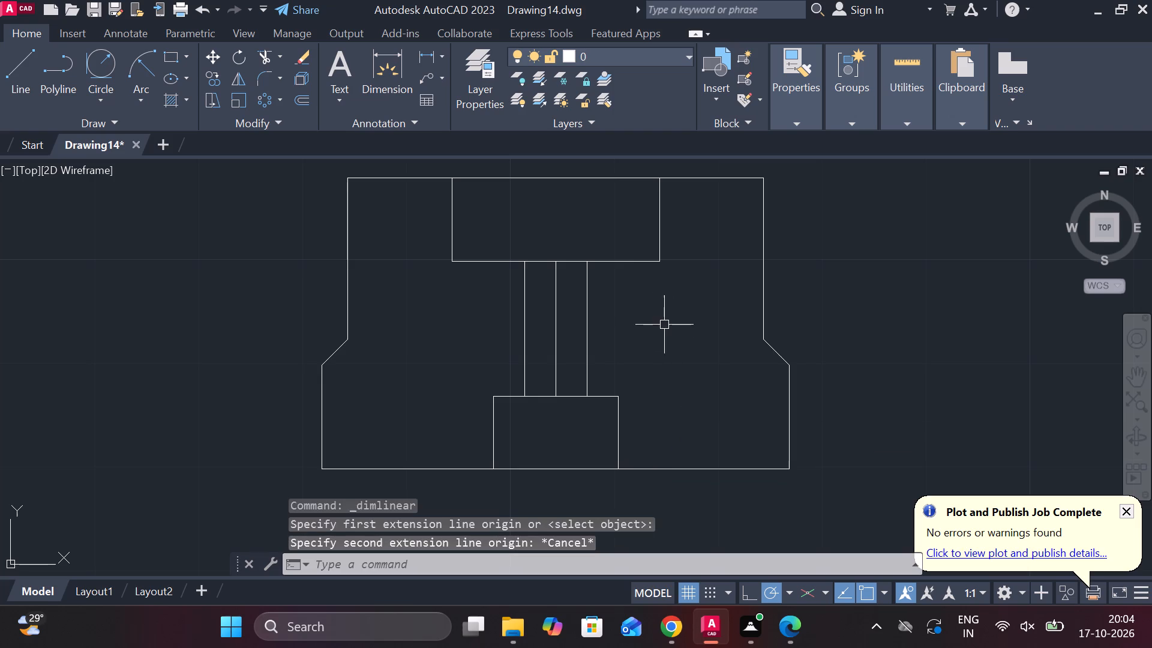
Add vertical linear dimensions beside the profile for its overall height and its short lower side.
{"action": "left_click", "coordinate": [428, 61]}
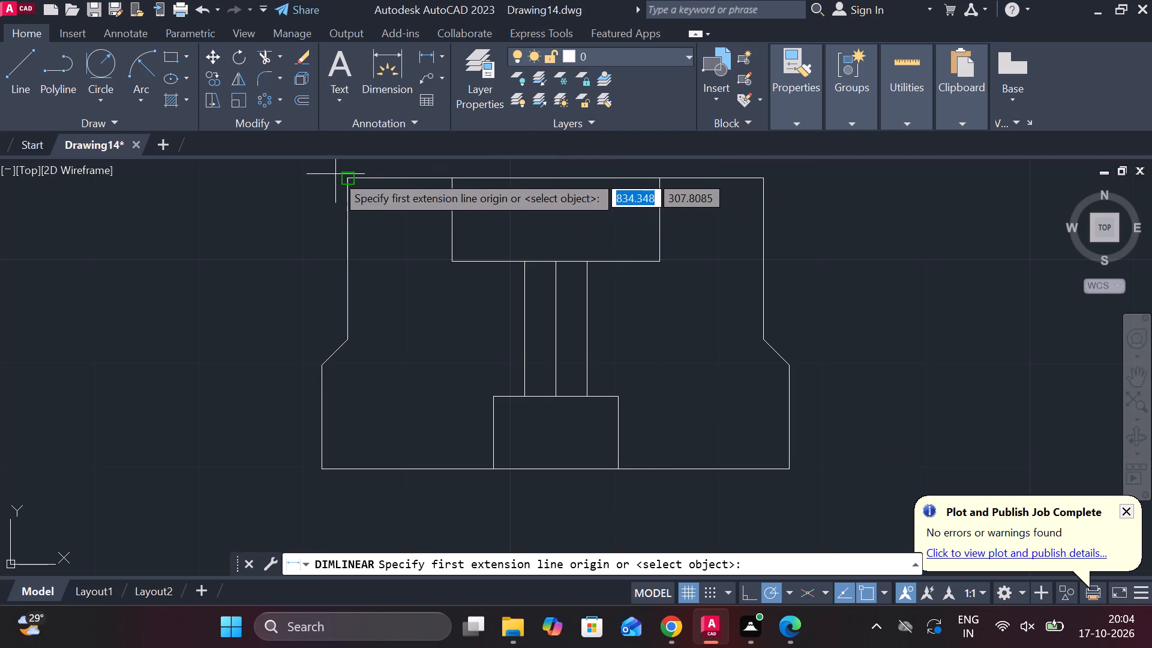
{"action": "left_click", "coordinate": [344, 181]}
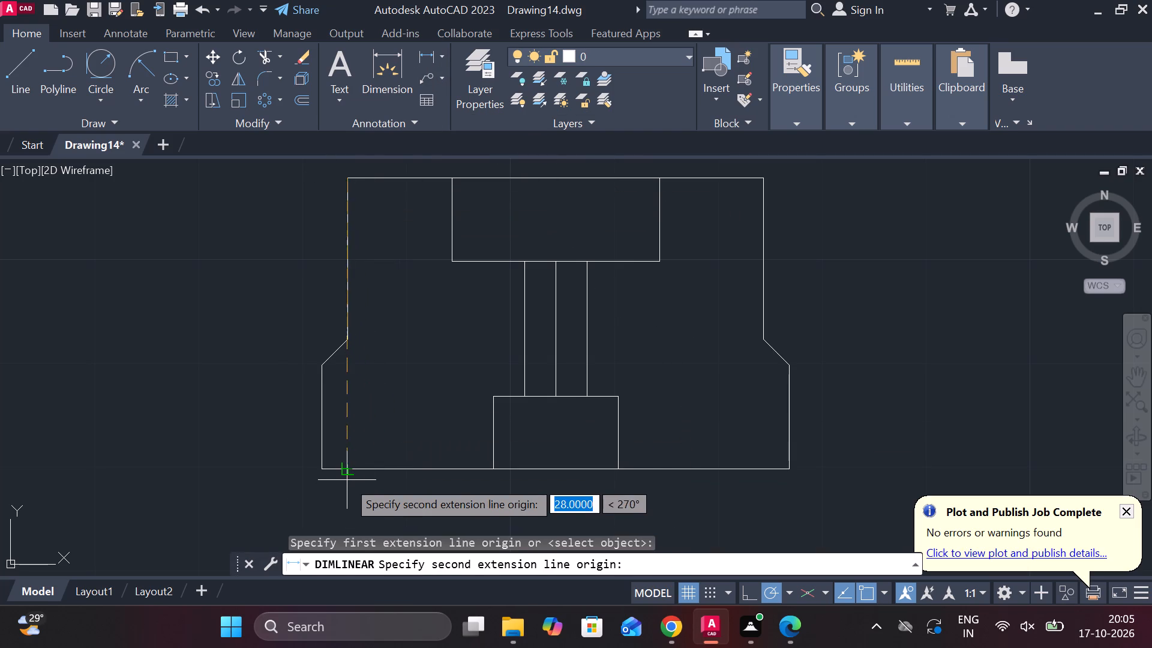
{"action": "left_click", "coordinate": [344, 472]}
{"action": "middle_click_drag", "start_coordinate": [309, 436], "coordinate": [397, 423]}
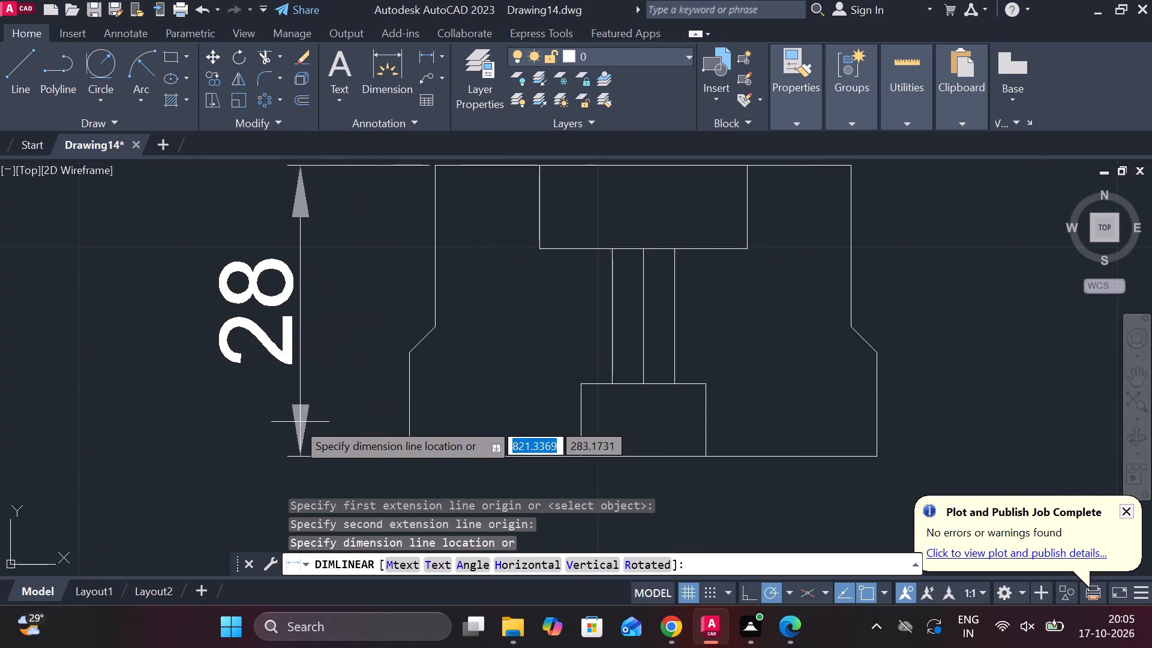
{"action": "left_click", "coordinate": [294, 422]}
{"action": "key", "text": "space"}
{"action": "left_click", "coordinate": [407, 358]}
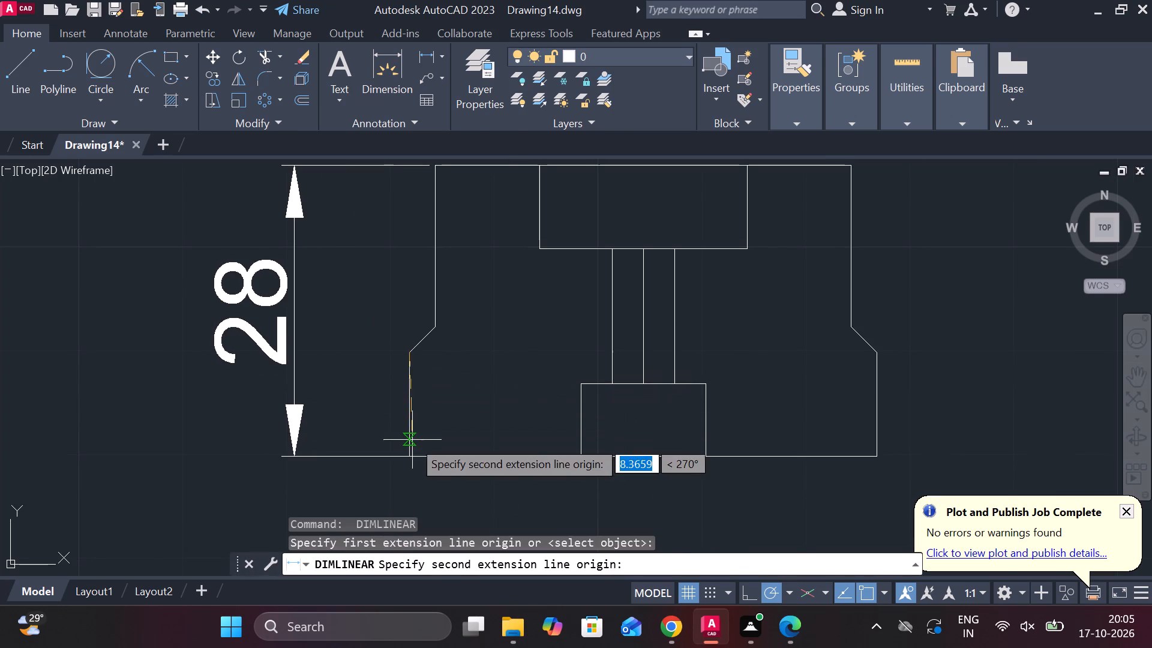
{"action": "left_click", "coordinate": [409, 455]}
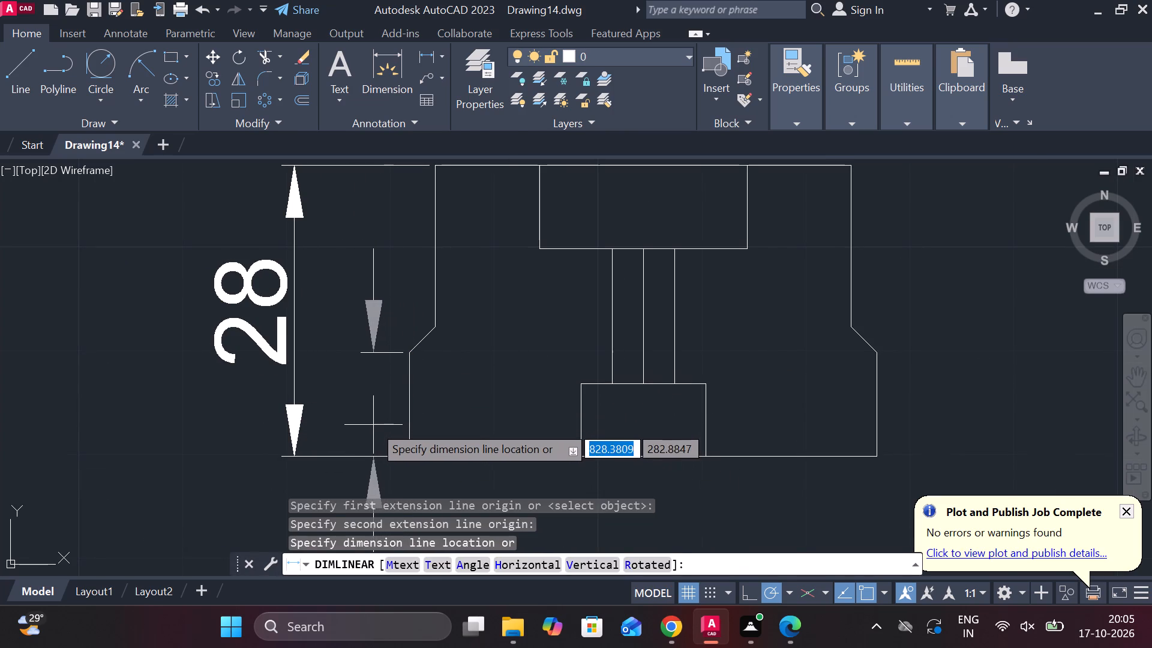
{"action": "left_click", "coordinate": [373, 425]}
Add vertical linear dimensions on the profile's outer side for the depths of the top and bottom recesses.
{"action": "scroll", "coordinate": [373, 425], "scroll_direction": "down", "scroll_amount": 3}
{"action": "scroll", "coordinate": [536, 397], "scroll_direction": "up", "scroll_amount": 2}
{"action": "middle_click_drag", "start_coordinate": [526, 391], "coordinate": [537, 391]}
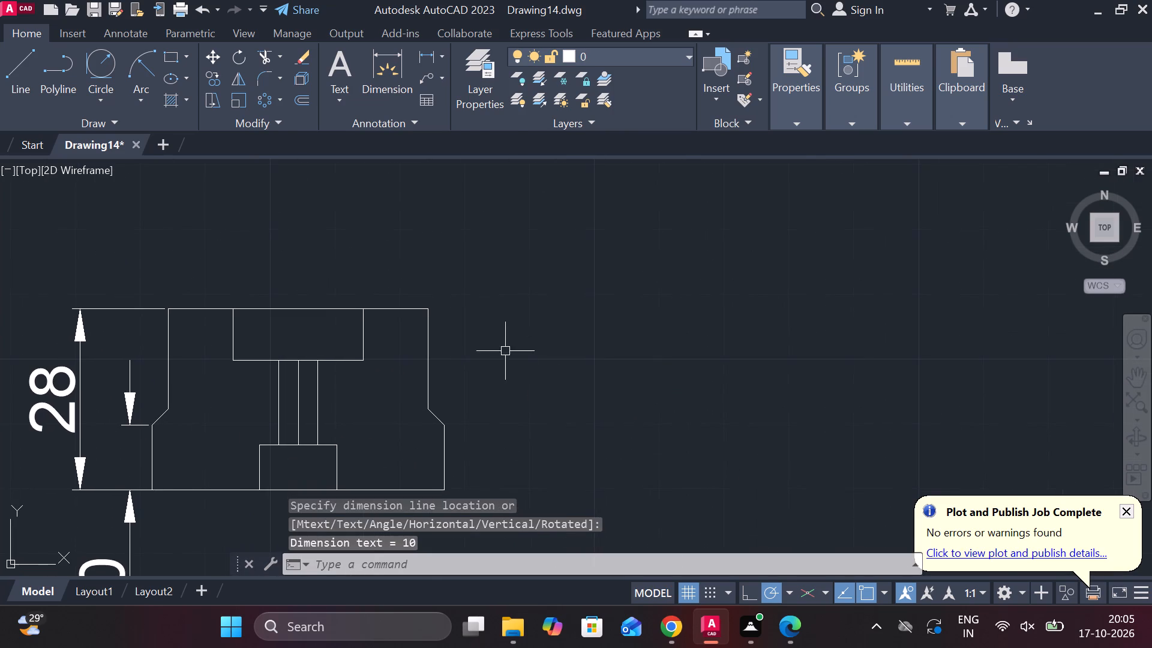
{"action": "key", "text": "space"}
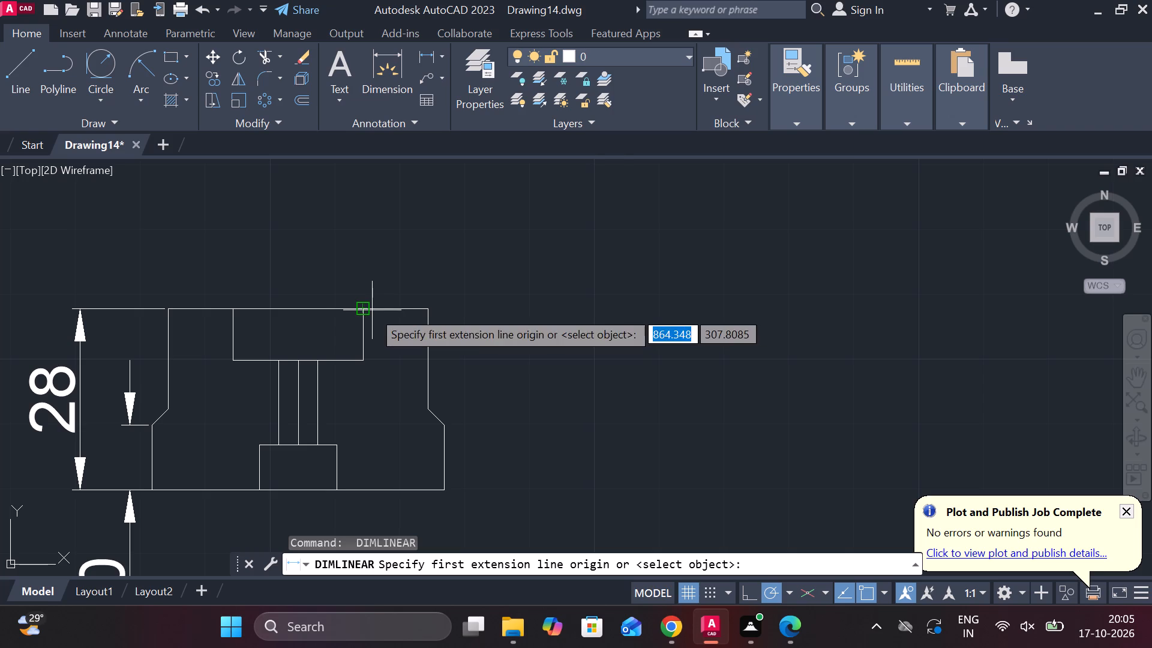
{"action": "left_click", "coordinate": [367, 310]}
{"action": "left_click", "coordinate": [369, 361]}
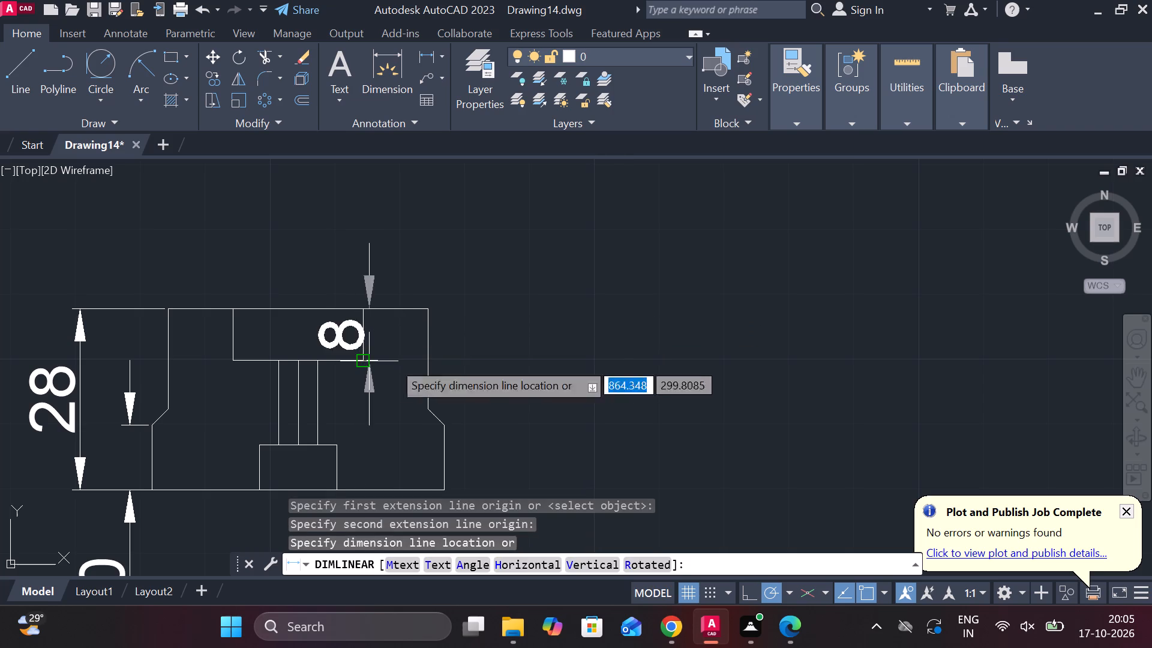
{"action": "left_click", "coordinate": [532, 355]}
{"action": "middle_click_drag", "start_coordinate": [561, 355], "coordinate": [579, 358]}
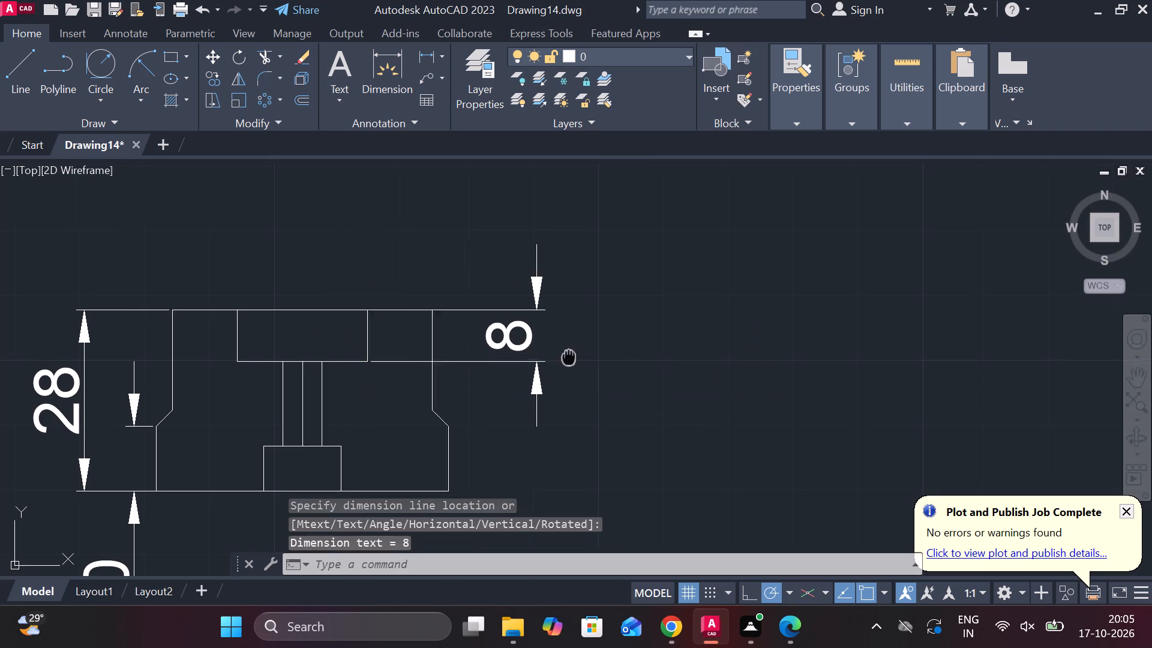
{"action": "middle_click_drag", "start_coordinate": [579, 358], "coordinate": [643, 294]}
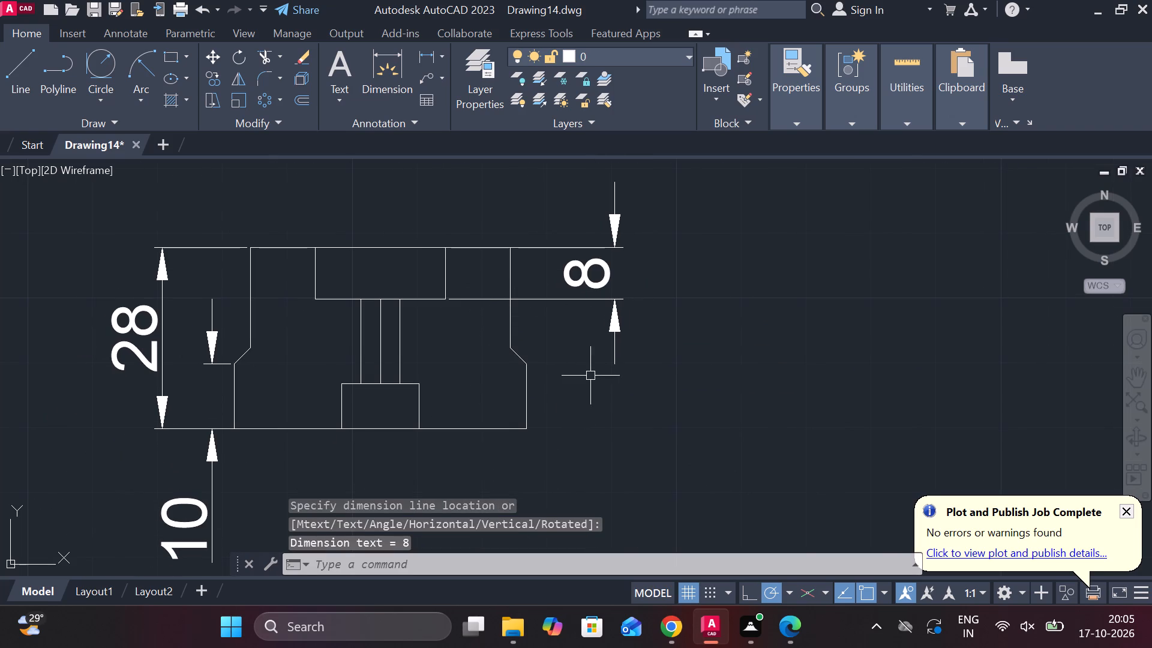
{"action": "key", "text": "space"}
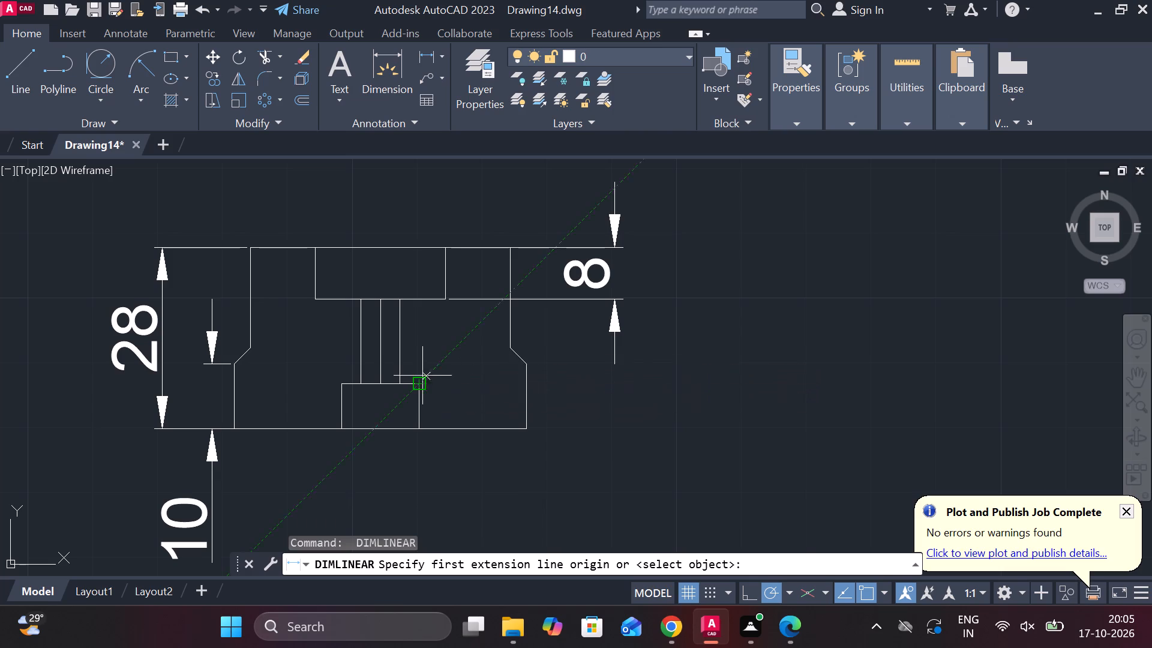
{"action": "left_click", "coordinate": [421, 377]}
{"action": "left_click", "coordinate": [417, 425]}
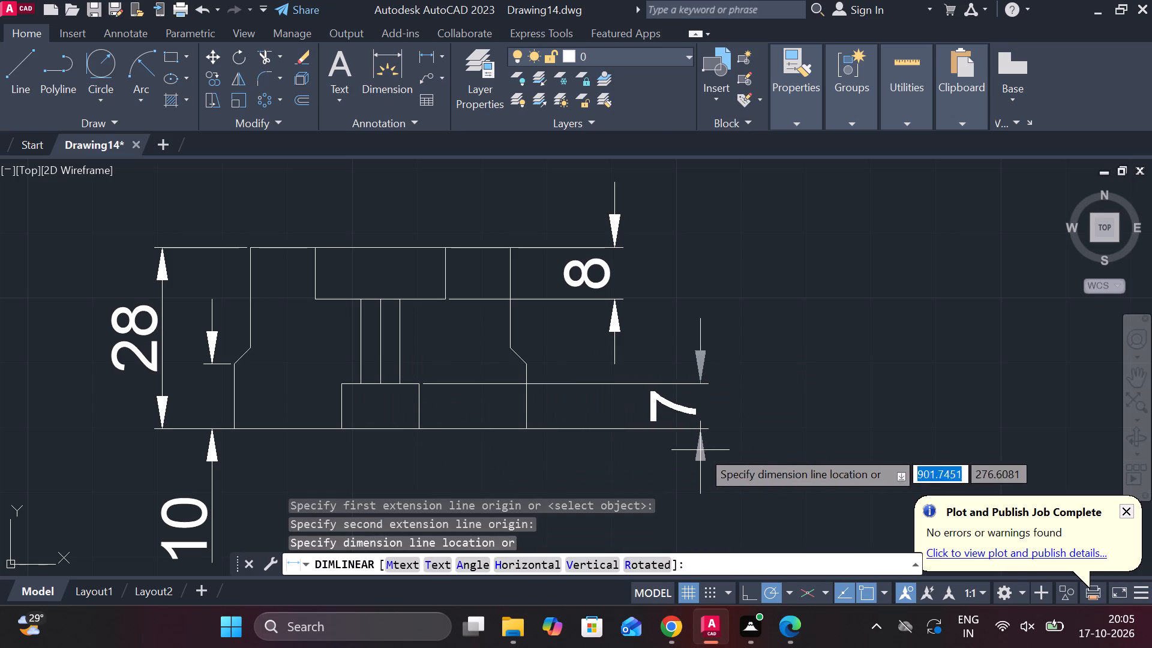
{"action": "left_click", "coordinate": [590, 446]}
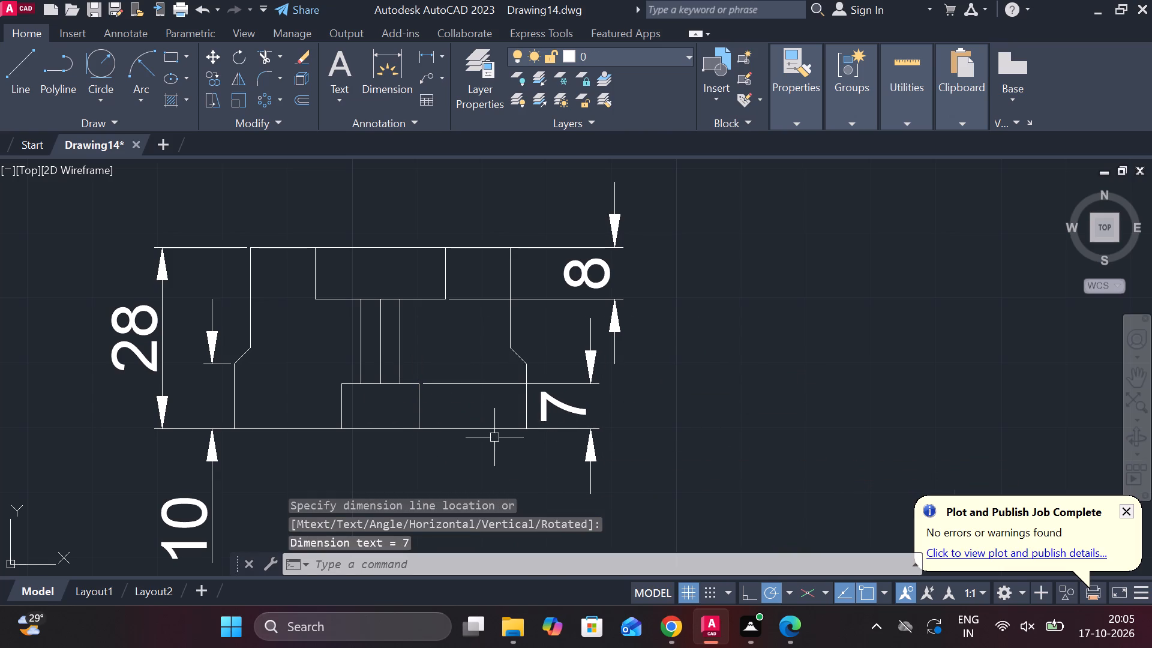
Add a horizontal linear dimension below the profile for its full base width.
{"action": "middle_click_drag", "start_coordinate": [493, 436], "coordinate": [563, 278]}
{"action": "key", "text": "space"}
{"action": "left_click", "coordinate": [301, 277]}
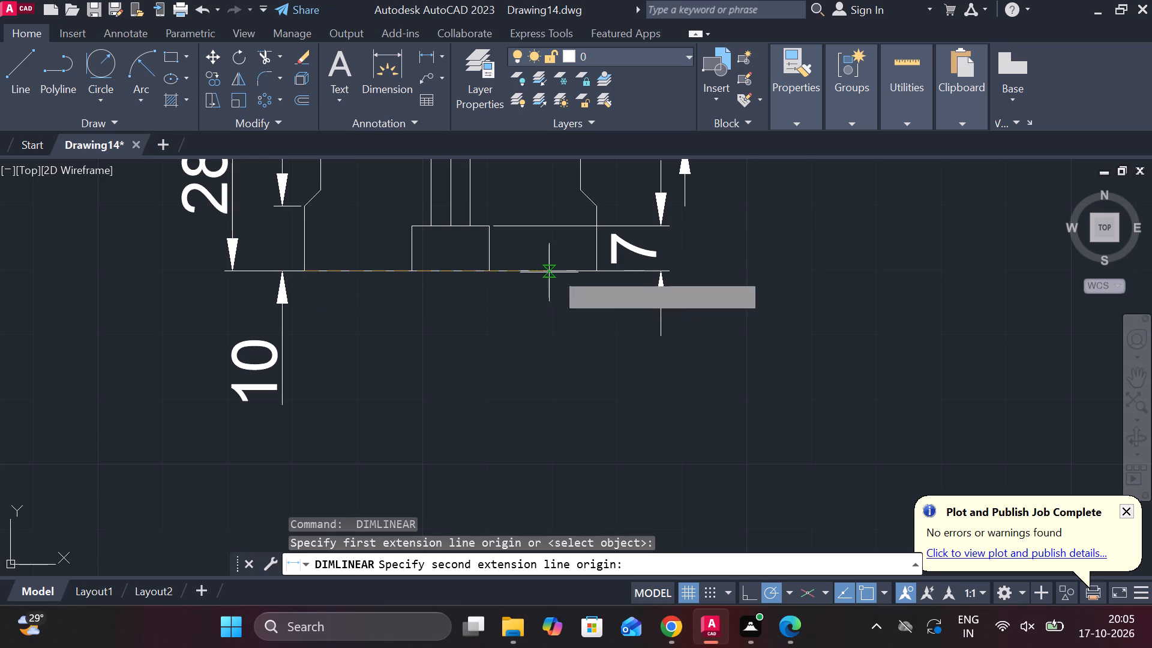
{"action": "left_click", "coordinate": [592, 272]}
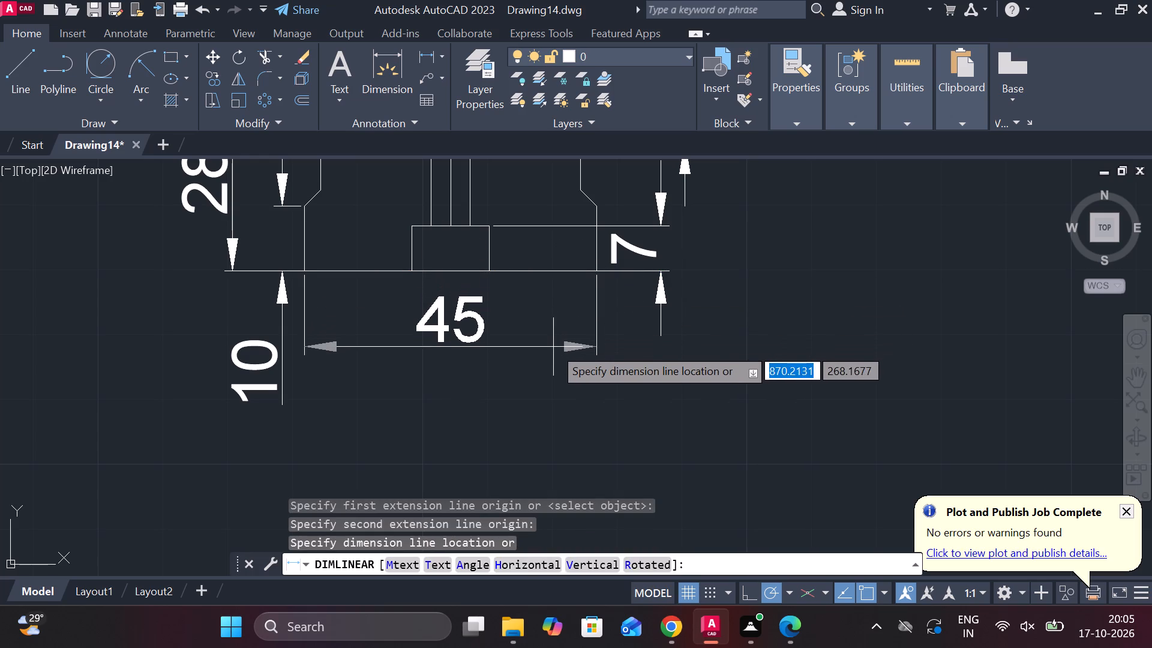
{"action": "left_click", "coordinate": [553, 362]}
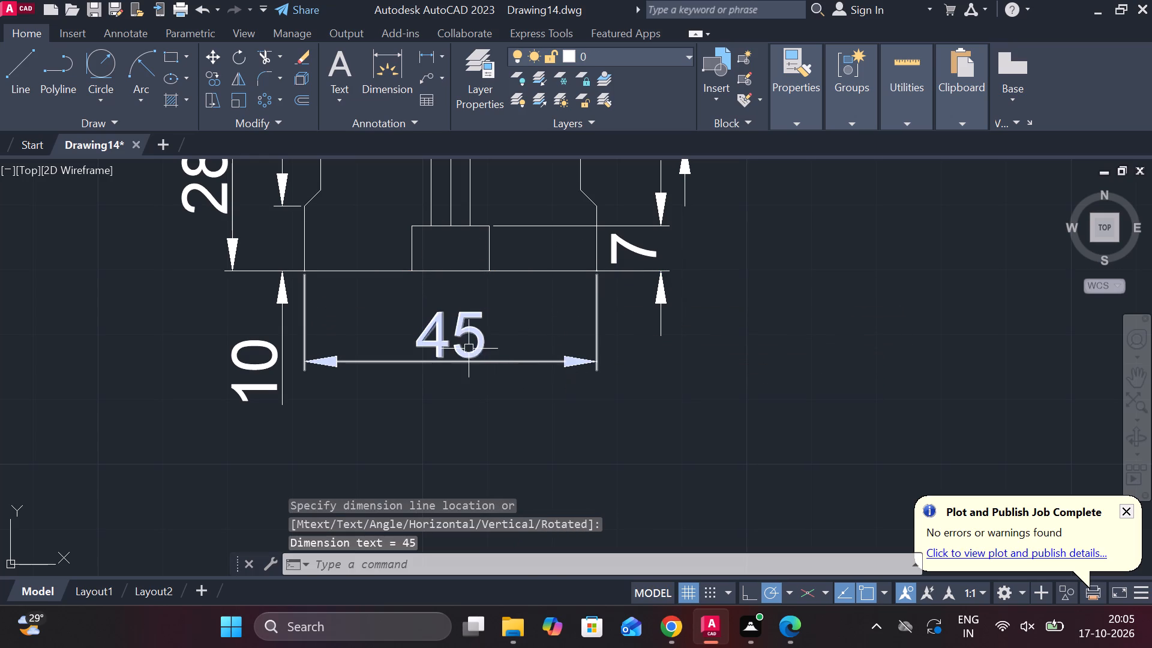
Insert a diameter symbol in front of the base width dimension text.
{"action": "double_click", "coordinate": [463, 340]}
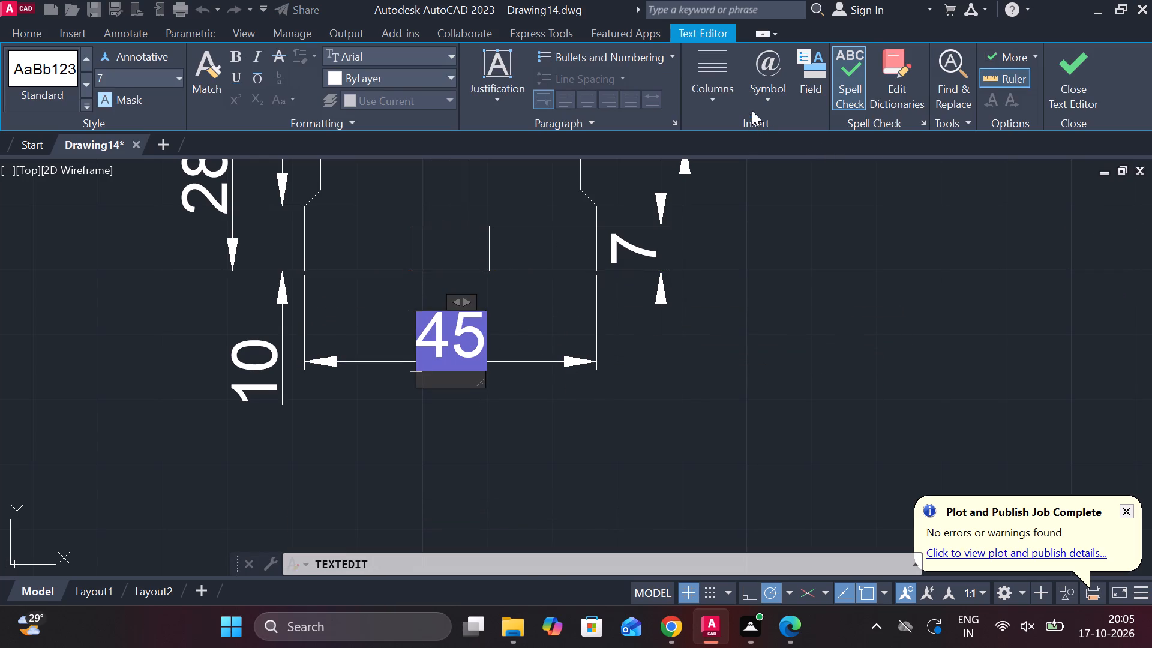
{"action": "left_click", "coordinate": [761, 103]}
{"action": "left_click", "coordinate": [806, 167]}
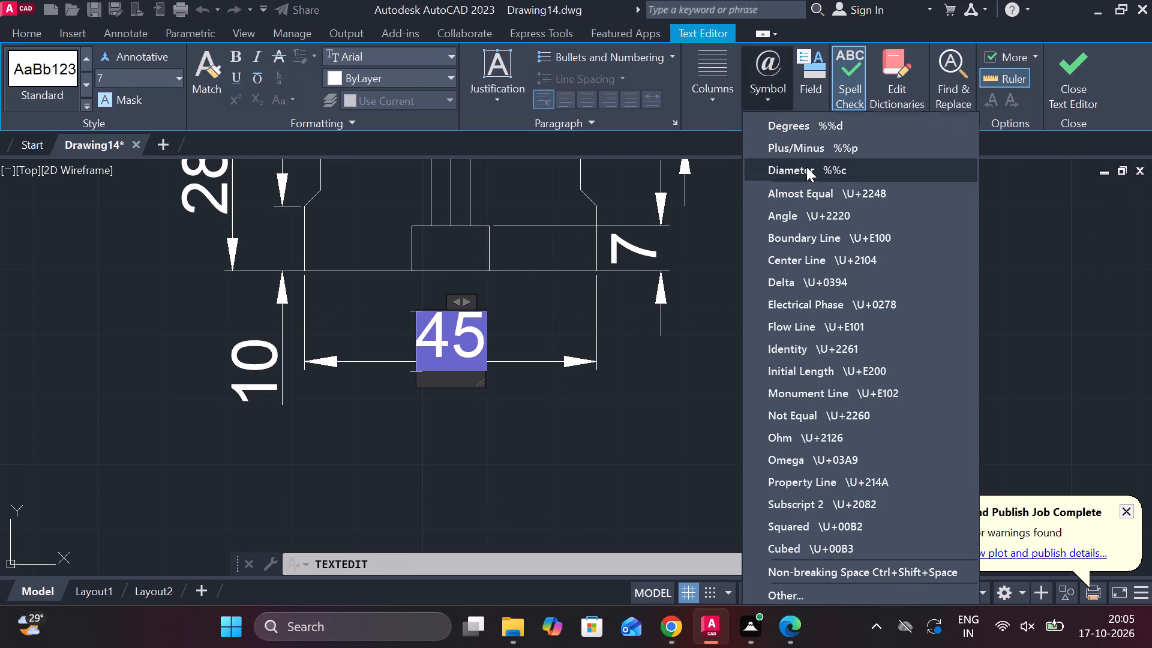
{"action": "left_click", "coordinate": [1069, 111]}
{"action": "left_click", "coordinate": [1064, 84]}
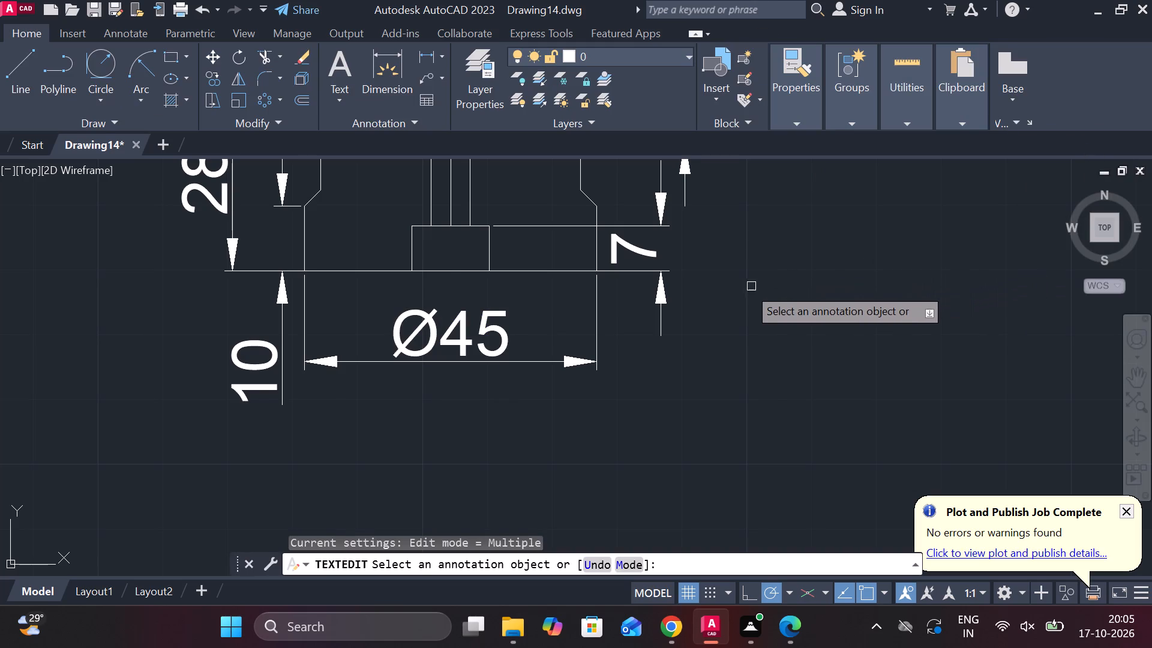
{"action": "scroll", "coordinate": [730, 289], "scroll_direction": "down", "scroll_amount": 1}
{"action": "middle_click_drag", "start_coordinate": [743, 283], "coordinate": [748, 392]}
{"action": "scroll", "coordinate": [664, 299], "scroll_direction": "up", "scroll_amount": 1}
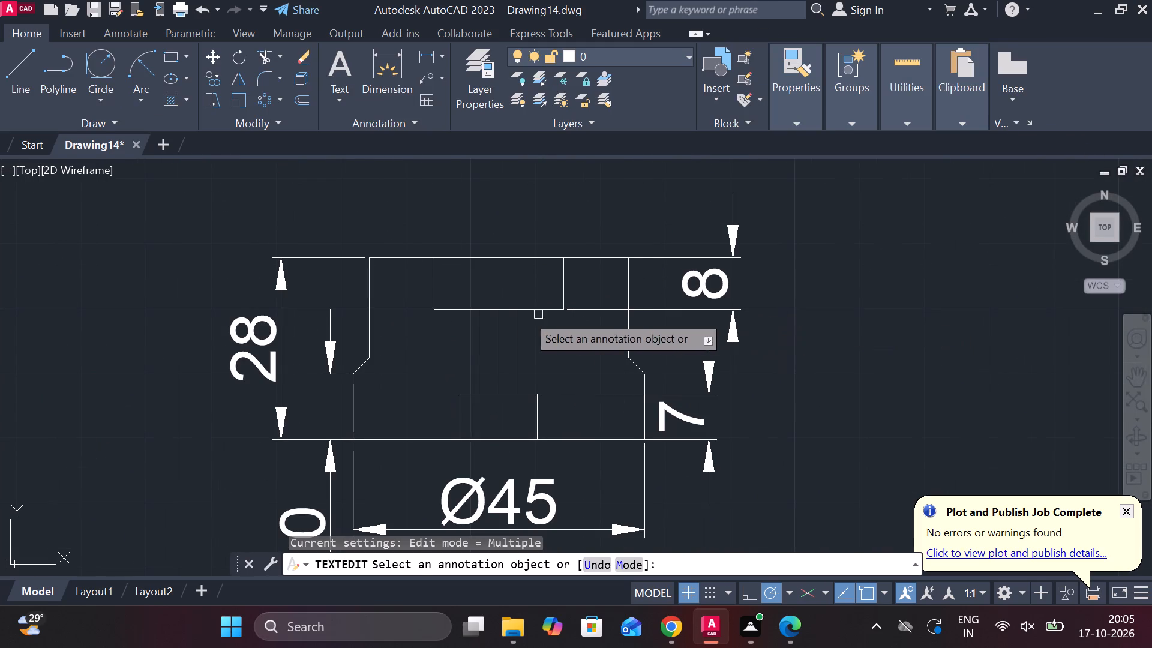
{"action": "key", "text": "Escape"}
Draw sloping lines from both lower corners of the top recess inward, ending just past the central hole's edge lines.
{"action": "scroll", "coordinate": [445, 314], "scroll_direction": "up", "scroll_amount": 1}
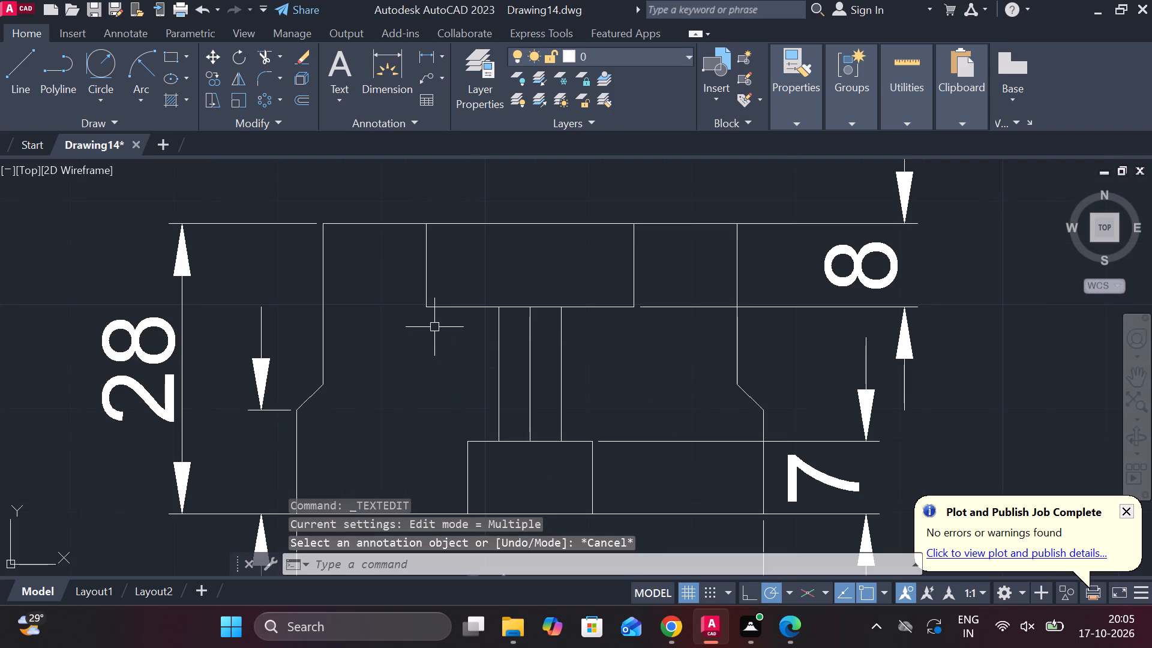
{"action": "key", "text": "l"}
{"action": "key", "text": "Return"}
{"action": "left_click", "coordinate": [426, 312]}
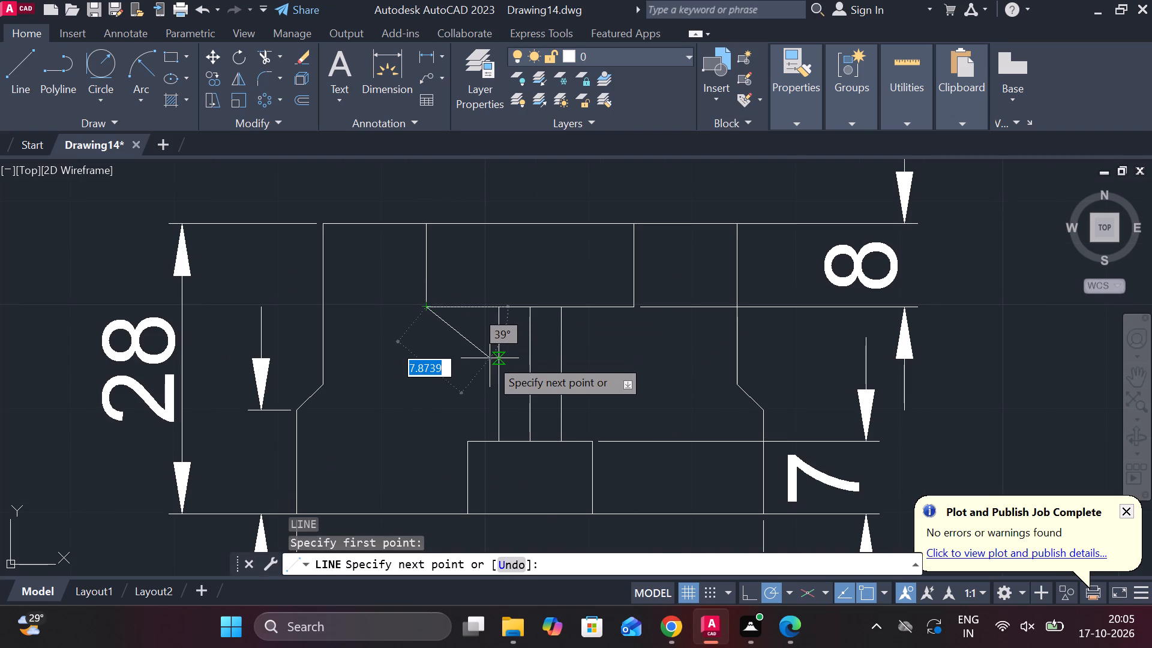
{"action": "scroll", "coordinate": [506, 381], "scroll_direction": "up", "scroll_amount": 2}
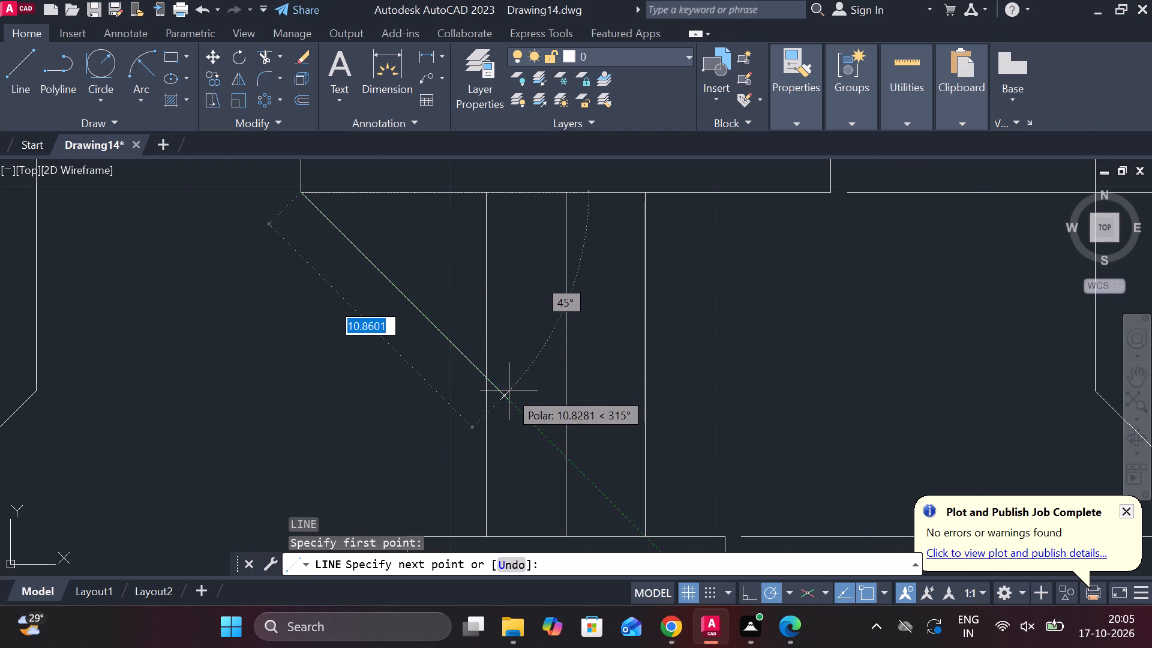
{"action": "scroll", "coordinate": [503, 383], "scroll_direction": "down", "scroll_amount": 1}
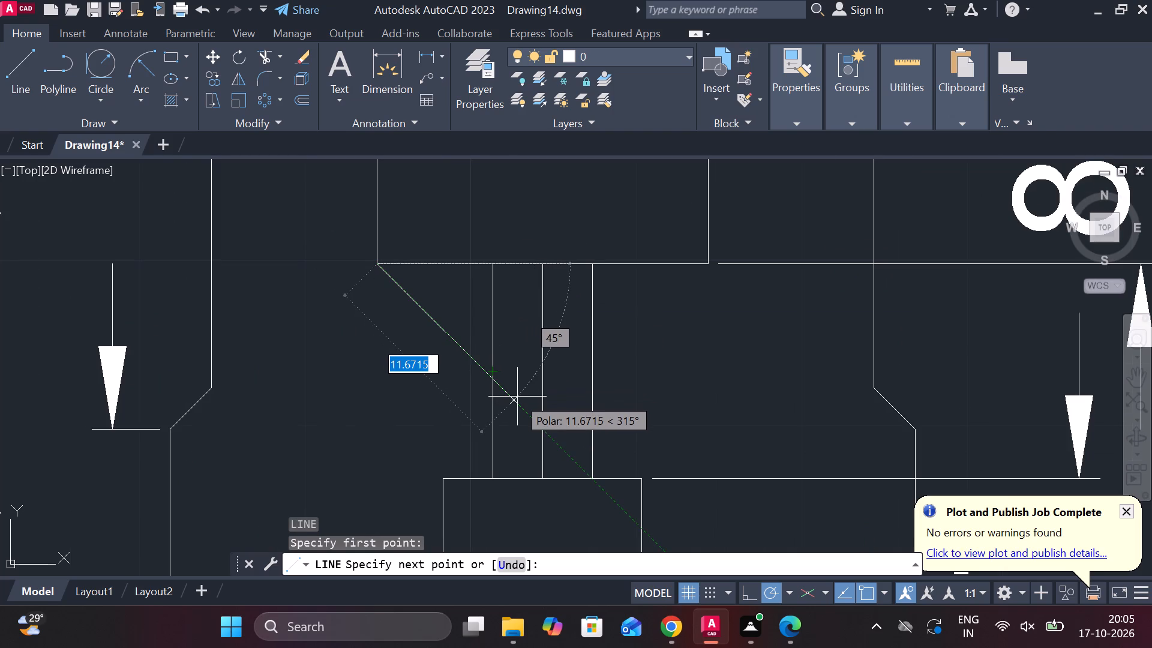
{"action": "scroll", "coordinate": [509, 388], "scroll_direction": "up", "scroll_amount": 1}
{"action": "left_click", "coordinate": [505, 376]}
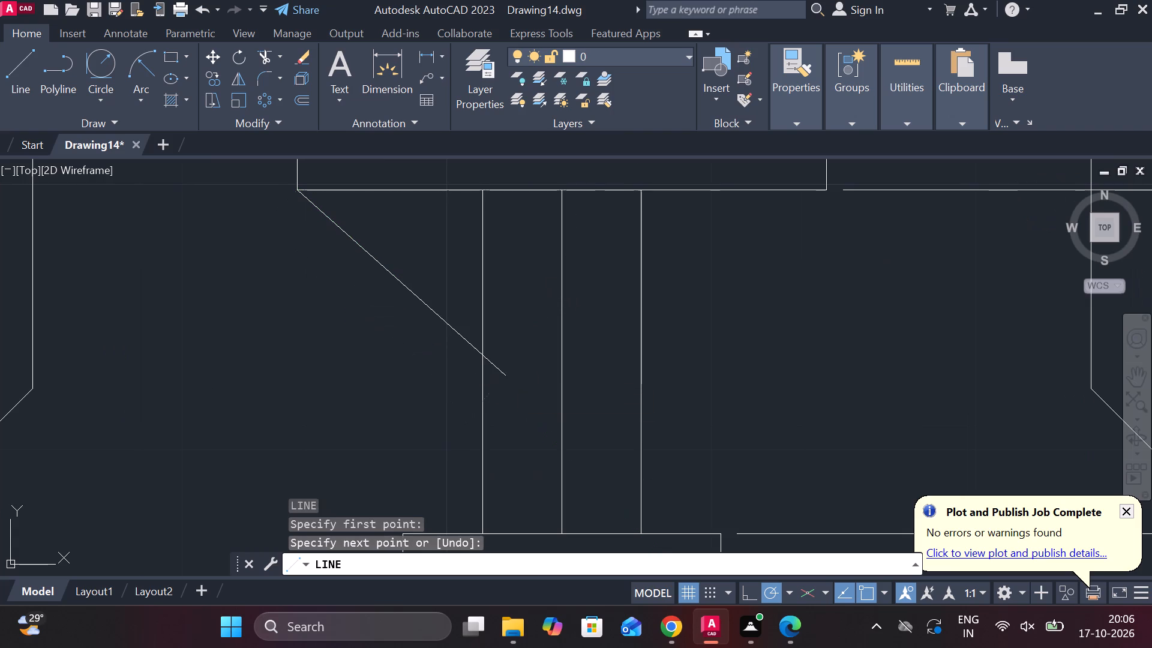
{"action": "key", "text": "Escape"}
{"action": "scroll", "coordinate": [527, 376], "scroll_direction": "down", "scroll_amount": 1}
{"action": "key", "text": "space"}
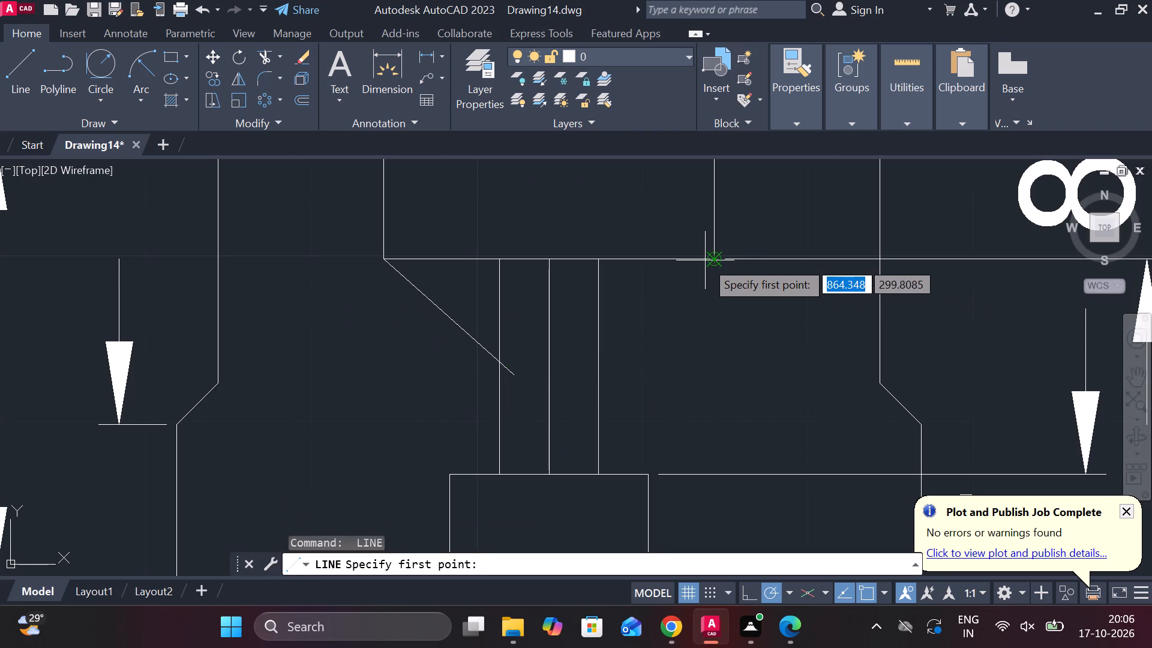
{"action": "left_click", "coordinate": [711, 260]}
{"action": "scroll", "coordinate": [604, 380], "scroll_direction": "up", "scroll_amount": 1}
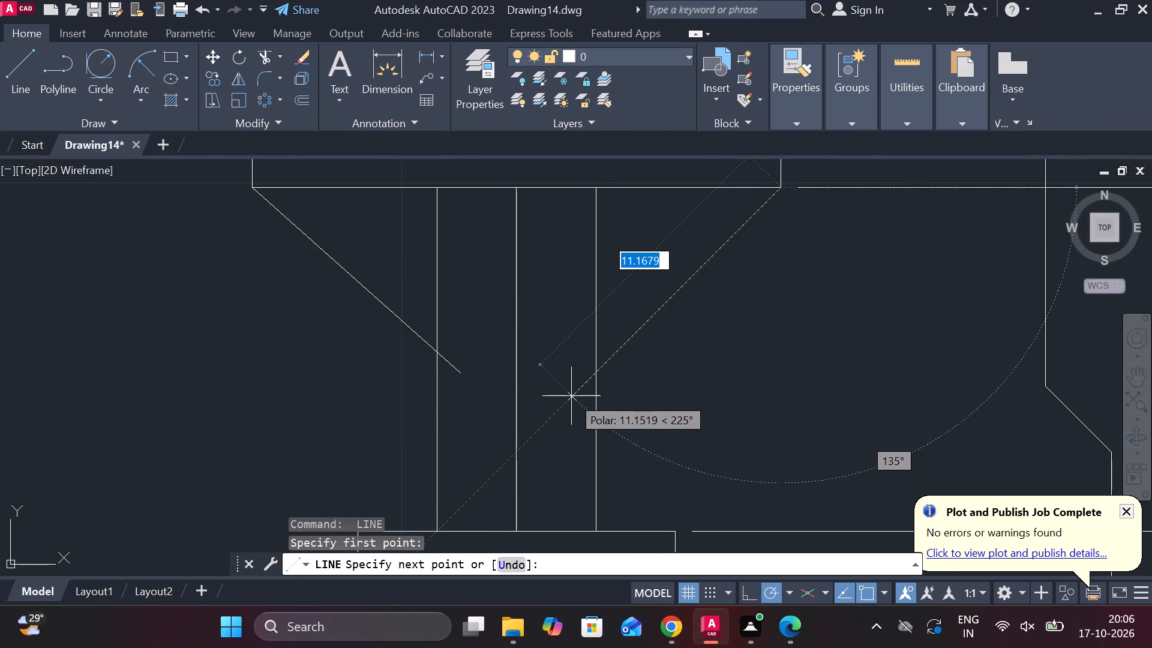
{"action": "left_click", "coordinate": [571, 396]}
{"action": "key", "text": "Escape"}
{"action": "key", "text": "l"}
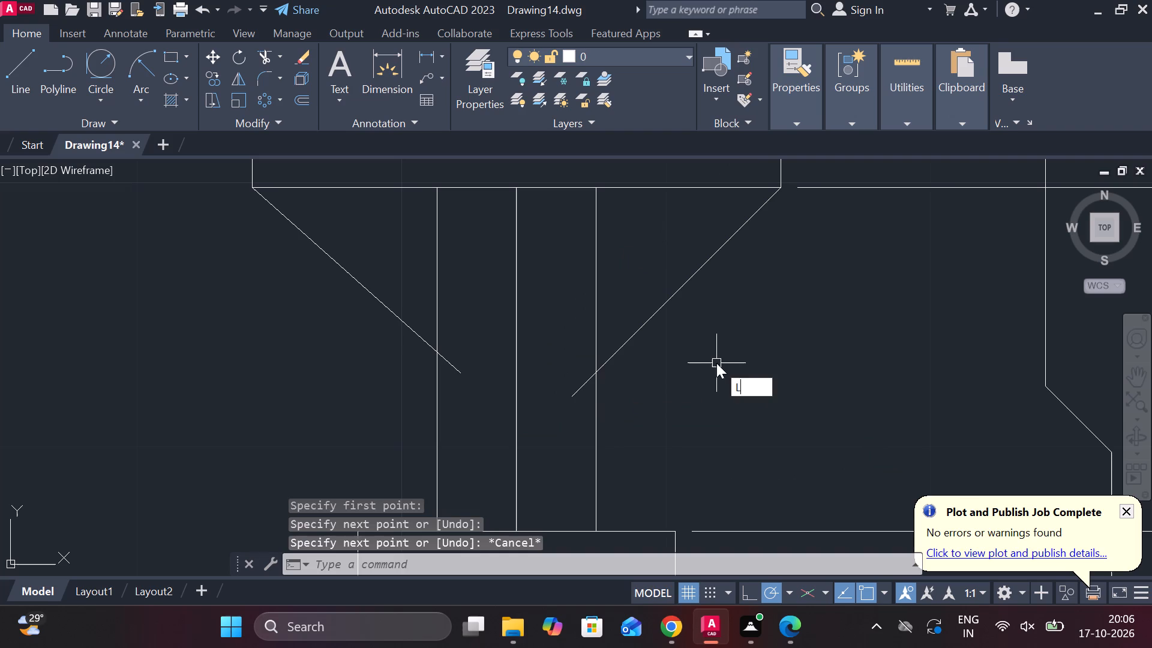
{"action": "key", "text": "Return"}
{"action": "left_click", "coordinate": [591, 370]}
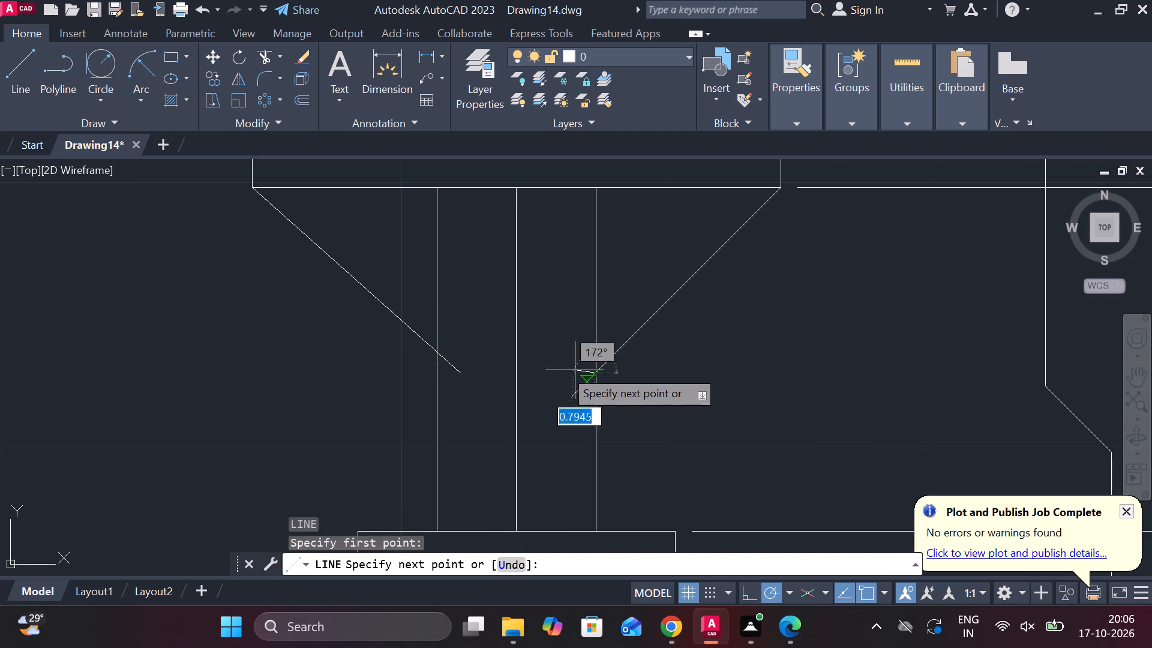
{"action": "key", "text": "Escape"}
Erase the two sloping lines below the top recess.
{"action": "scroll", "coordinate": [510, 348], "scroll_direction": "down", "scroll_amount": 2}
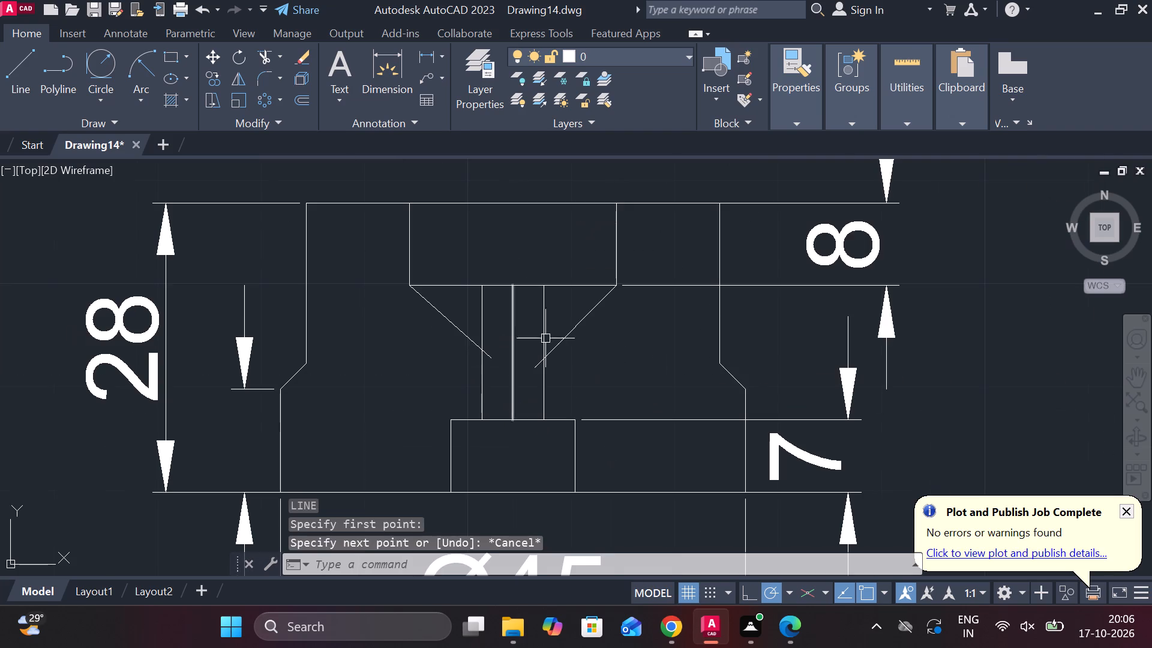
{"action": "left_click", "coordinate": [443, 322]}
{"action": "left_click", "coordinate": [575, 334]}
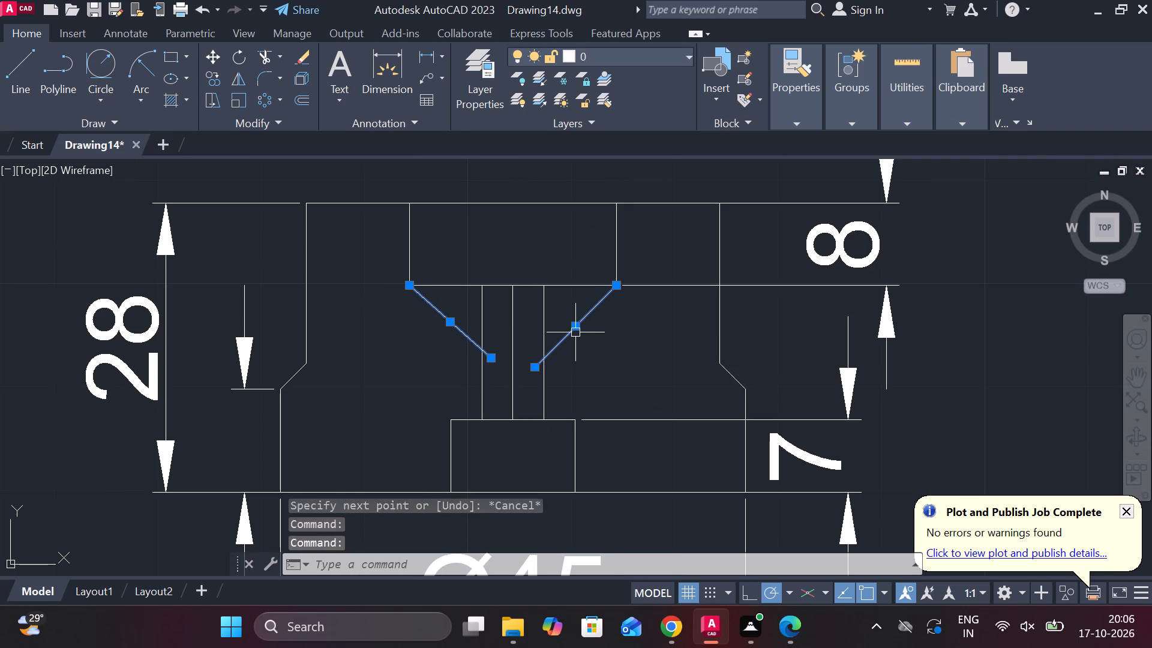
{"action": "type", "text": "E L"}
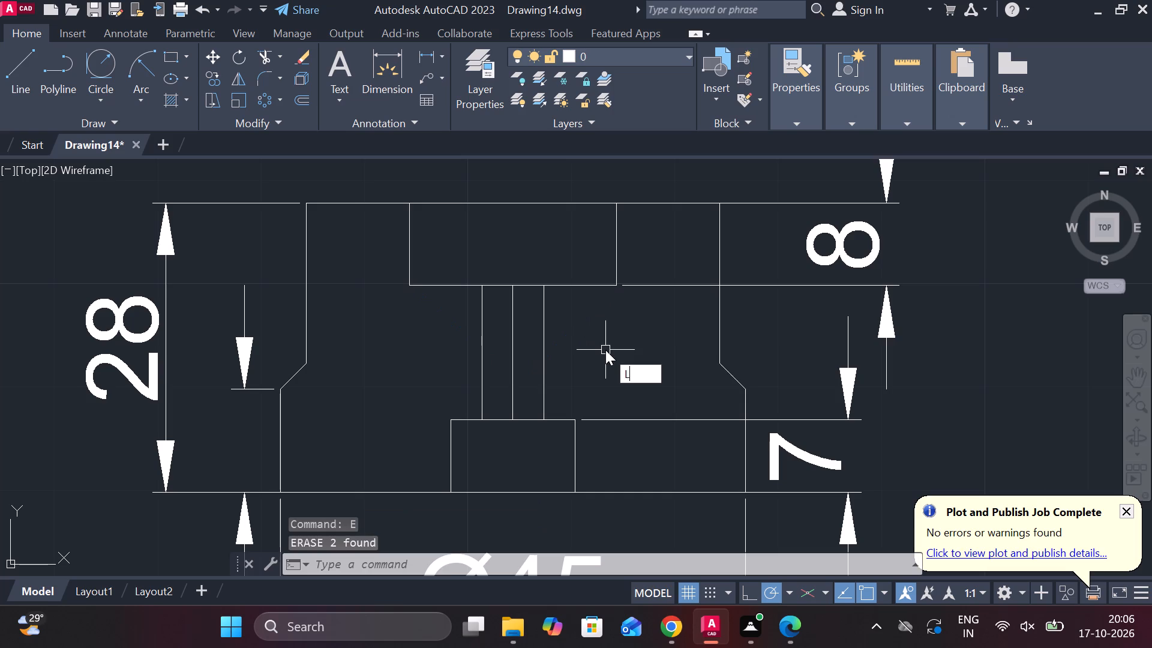
Draw 45° sloping lines from both lower corners of the top recess inward, ending just past the central hole's edge lines.
{"action": "key", "text": "Return"}
{"action": "left_click", "coordinate": [409, 287]}
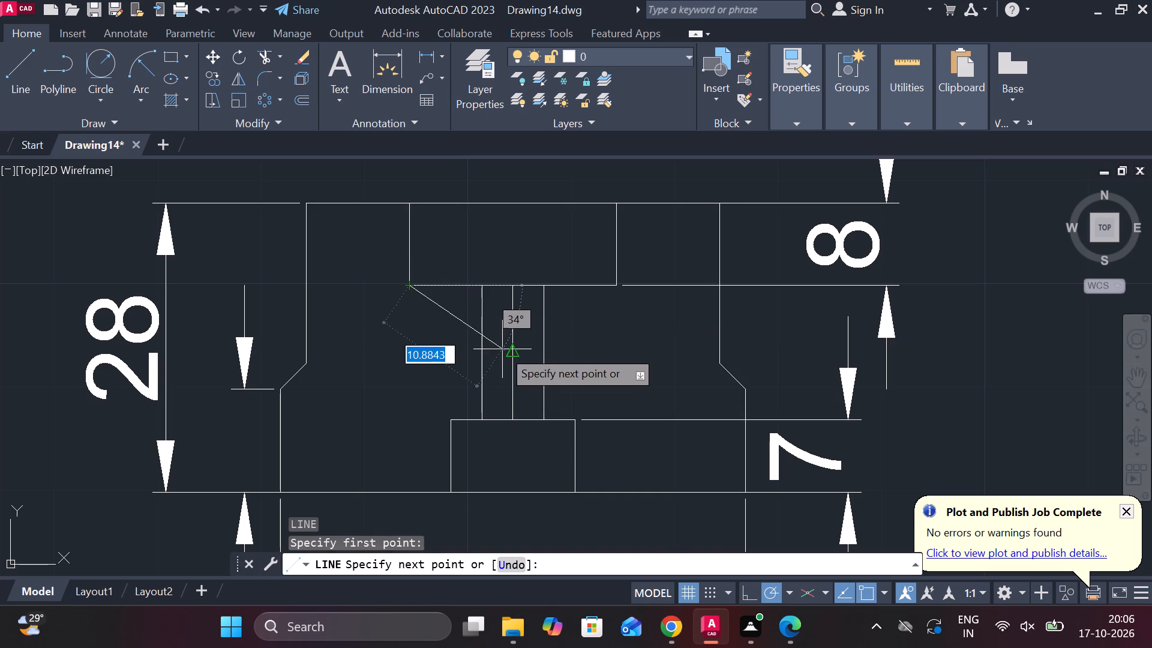
{"action": "left_click", "coordinate": [499, 364]}
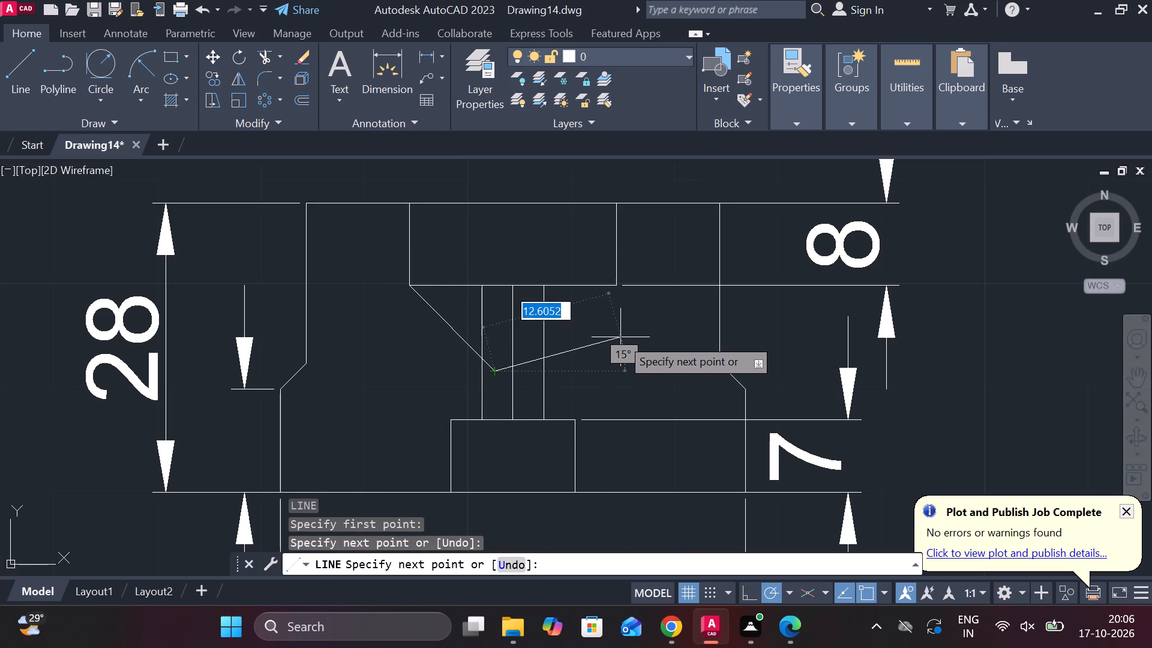
{"action": "key", "text": "Escape"}
{"action": "key", "text": "space"}
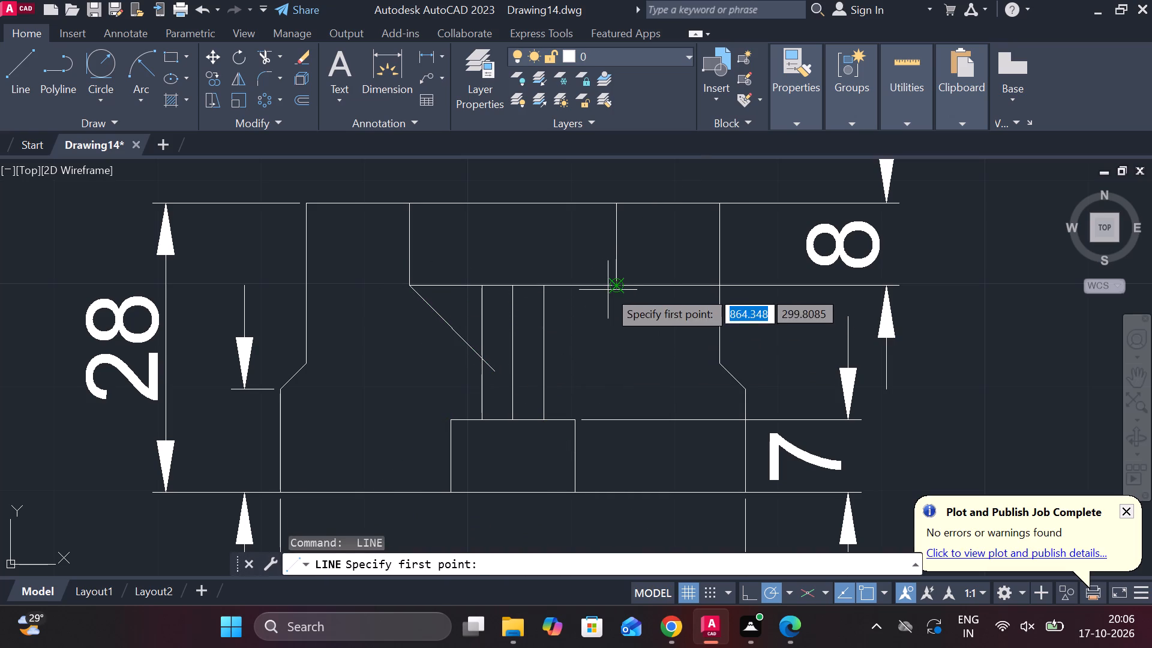
{"action": "left_click", "coordinate": [614, 287]}
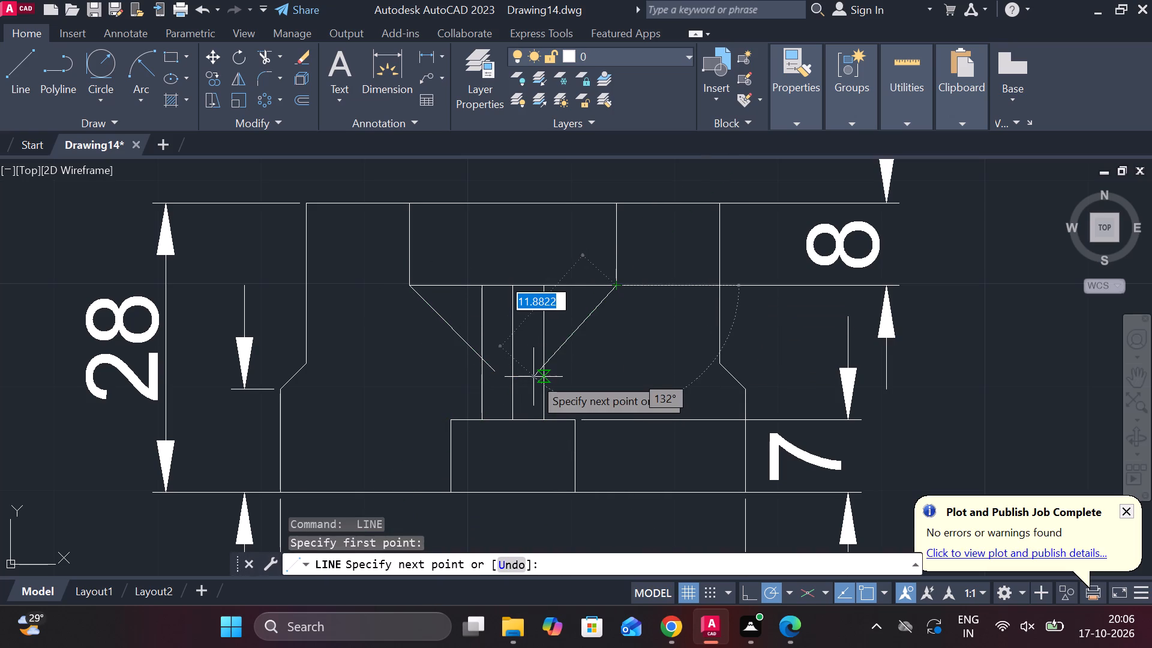
{"action": "scroll", "coordinate": [527, 379], "scroll_direction": "up", "scroll_amount": 2}
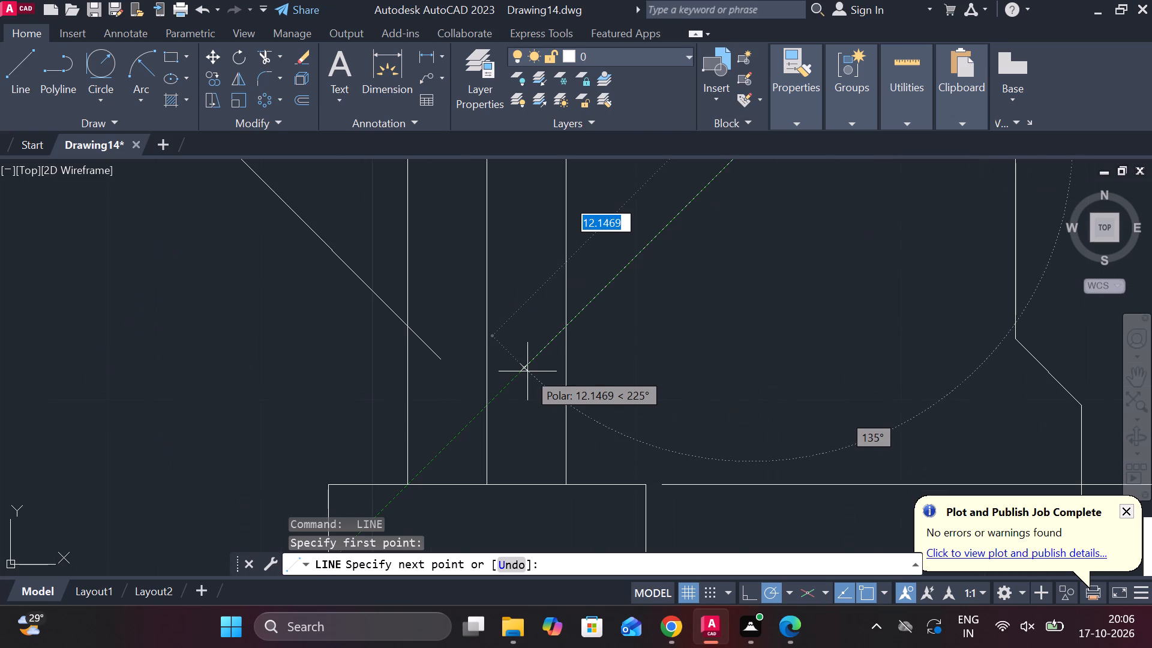
{"action": "left_click", "coordinate": [527, 371]}
{"action": "key", "text": "Escape"}
Trim the ends of both sloping lines that extend inside the central hole.
{"action": "type", "text": "TR"}
{"action": "key", "text": "space"}
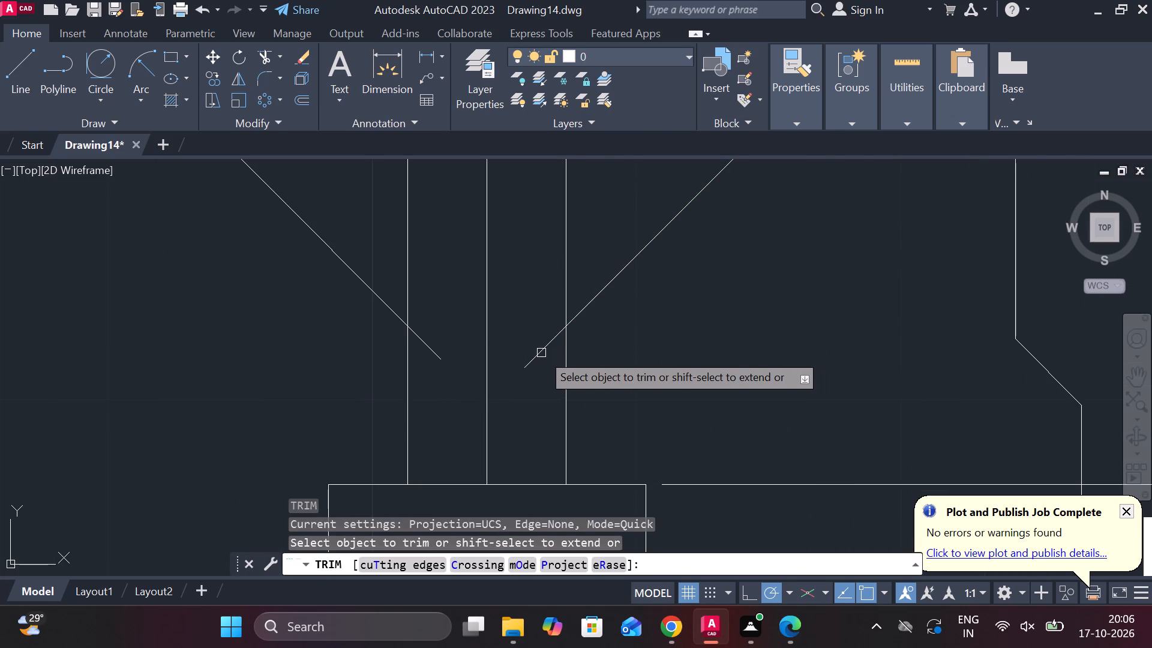
{"action": "left_click", "coordinate": [541, 353]}
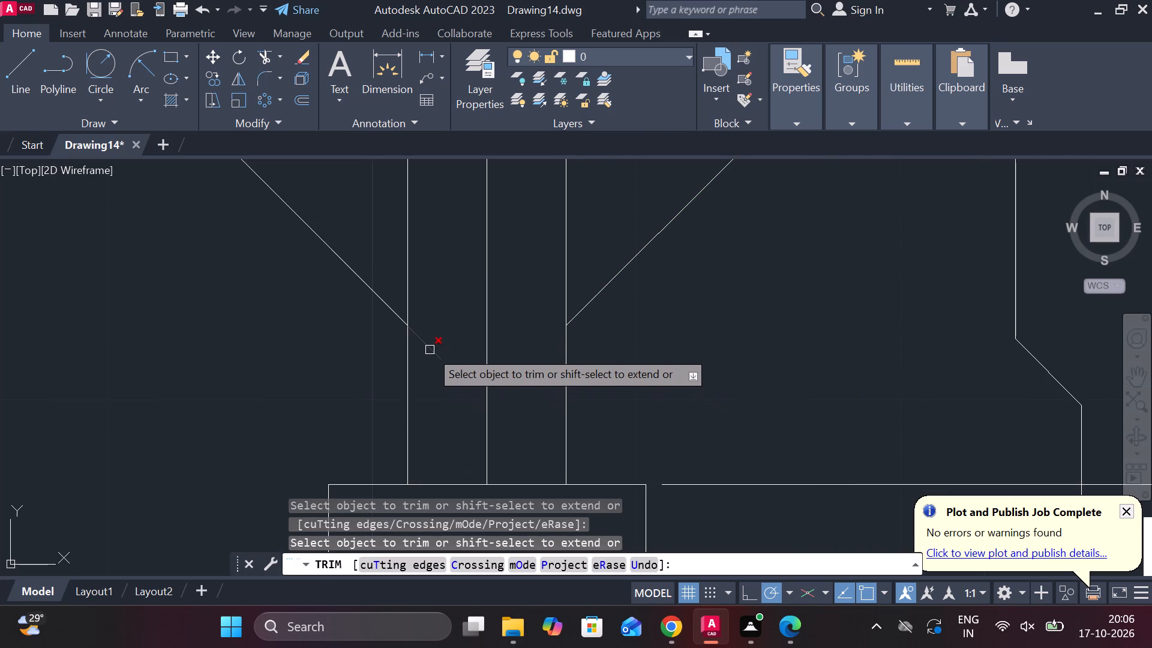
{"action": "left_click", "coordinate": [430, 350]}
{"action": "key", "text": "Escape"}
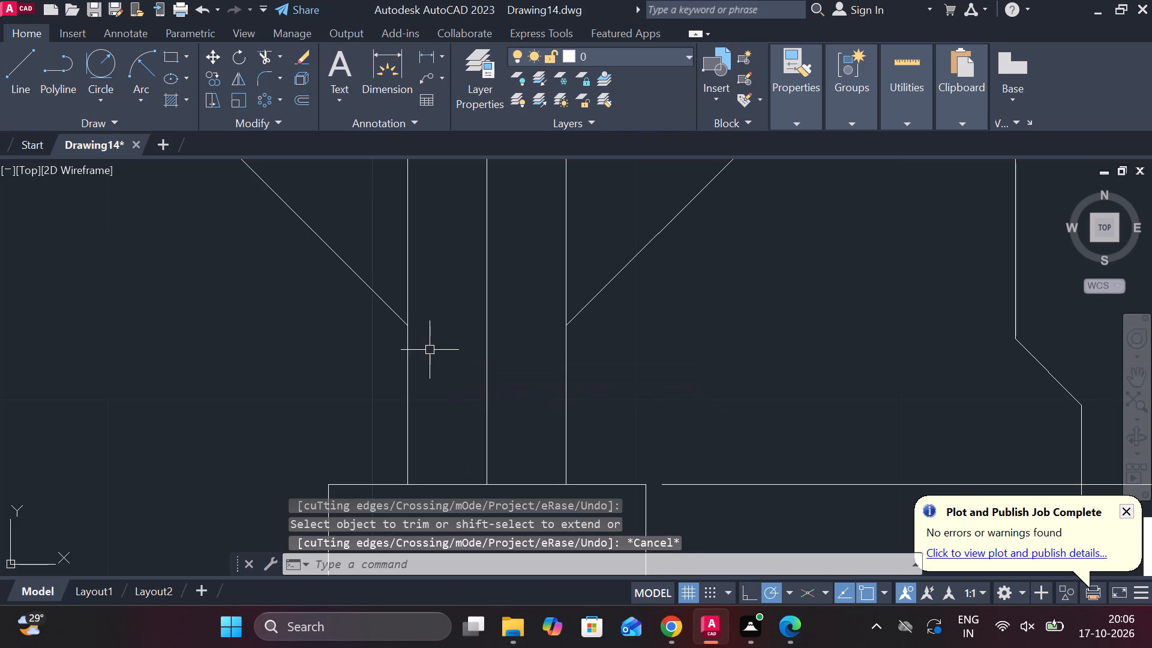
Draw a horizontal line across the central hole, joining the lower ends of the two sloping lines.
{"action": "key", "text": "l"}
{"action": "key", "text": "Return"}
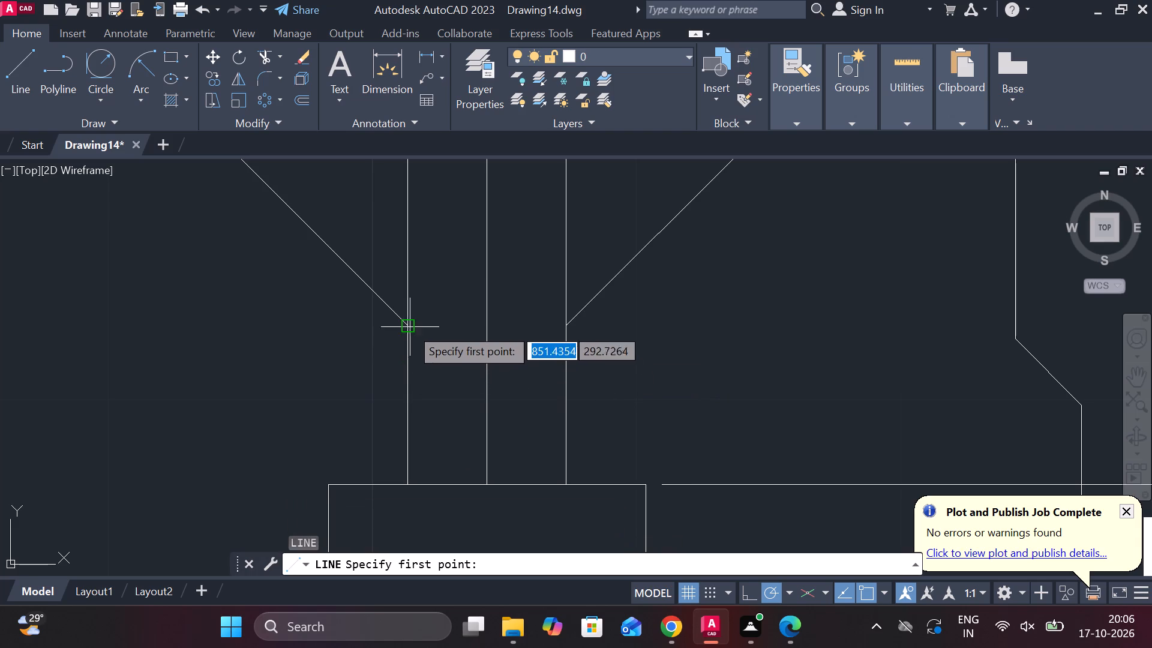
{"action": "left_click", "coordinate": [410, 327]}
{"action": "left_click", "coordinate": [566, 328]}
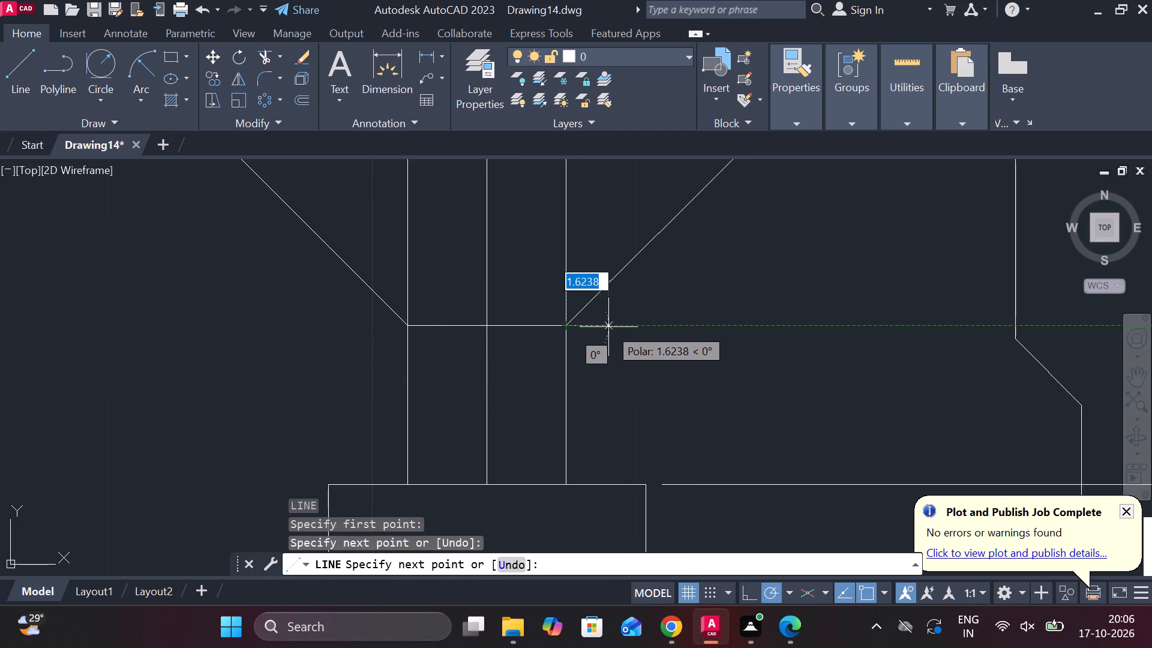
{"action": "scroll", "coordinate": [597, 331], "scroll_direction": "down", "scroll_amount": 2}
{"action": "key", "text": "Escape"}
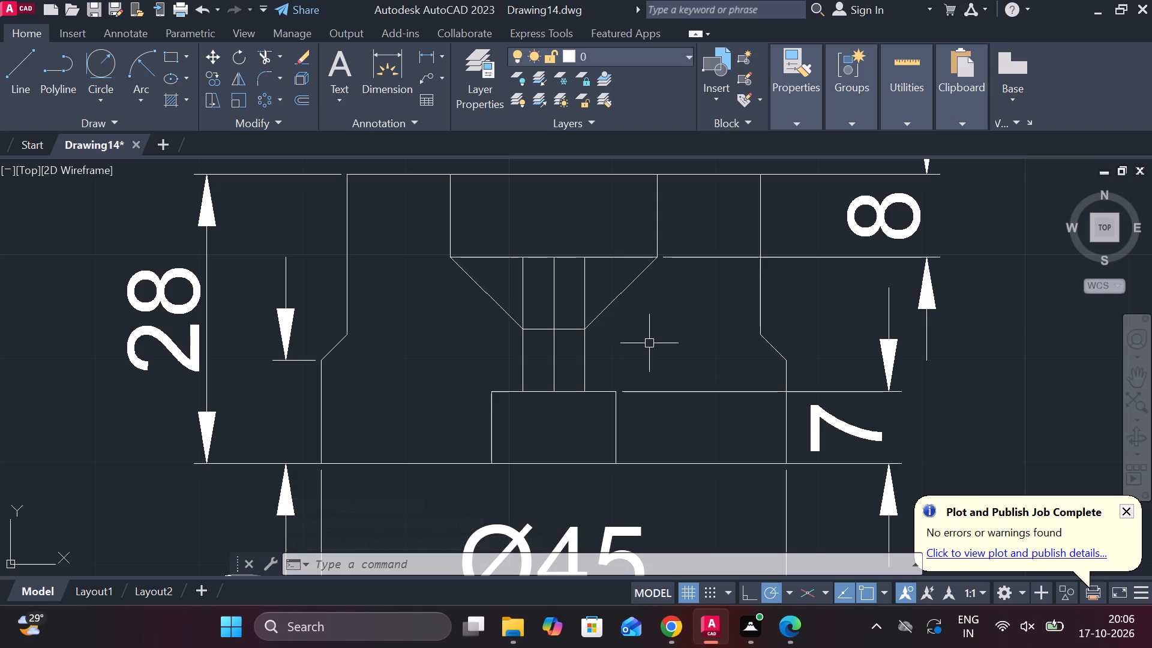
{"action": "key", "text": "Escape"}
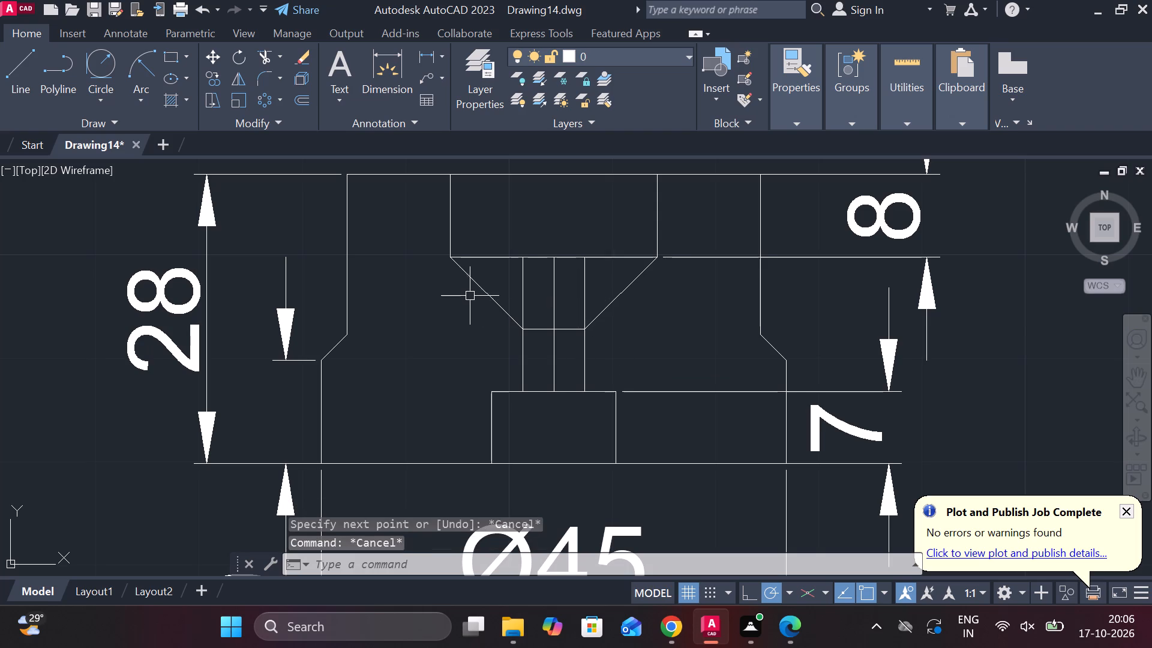
Erase the two sloping lines and the horizontal line joining them below the top recess.
{"action": "left_click", "coordinate": [492, 296]}
{"action": "left_click", "coordinate": [535, 328]}
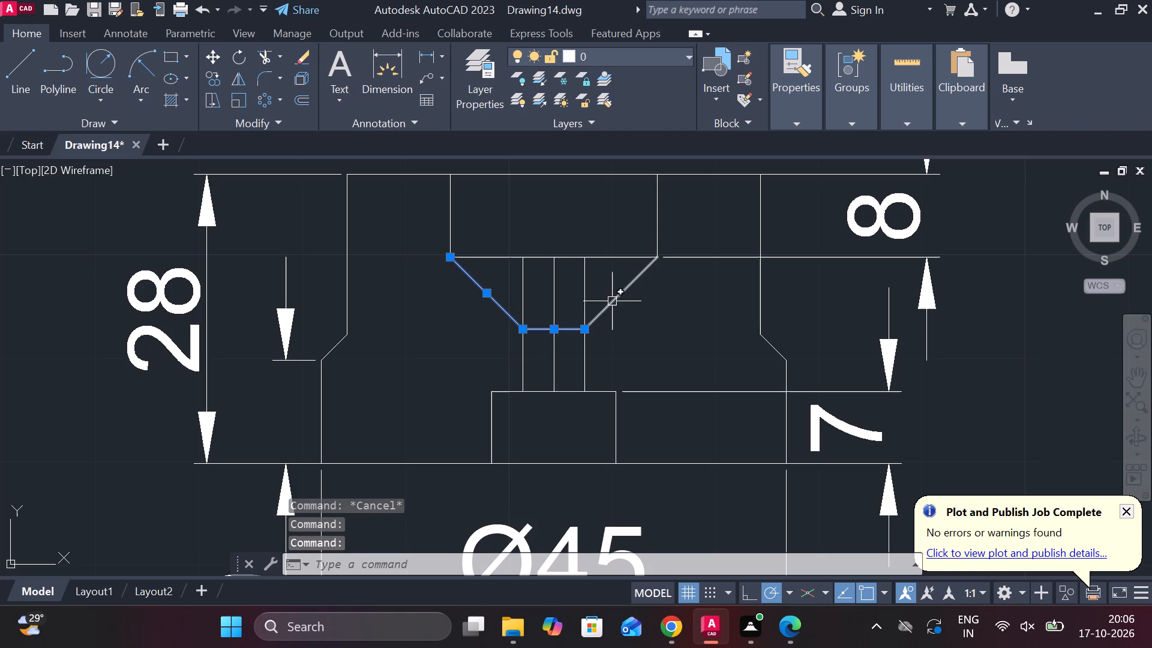
{"action": "left_click", "coordinate": [612, 301]}
{"action": "type", "text": "E"}
{"action": "key", "text": "space"}
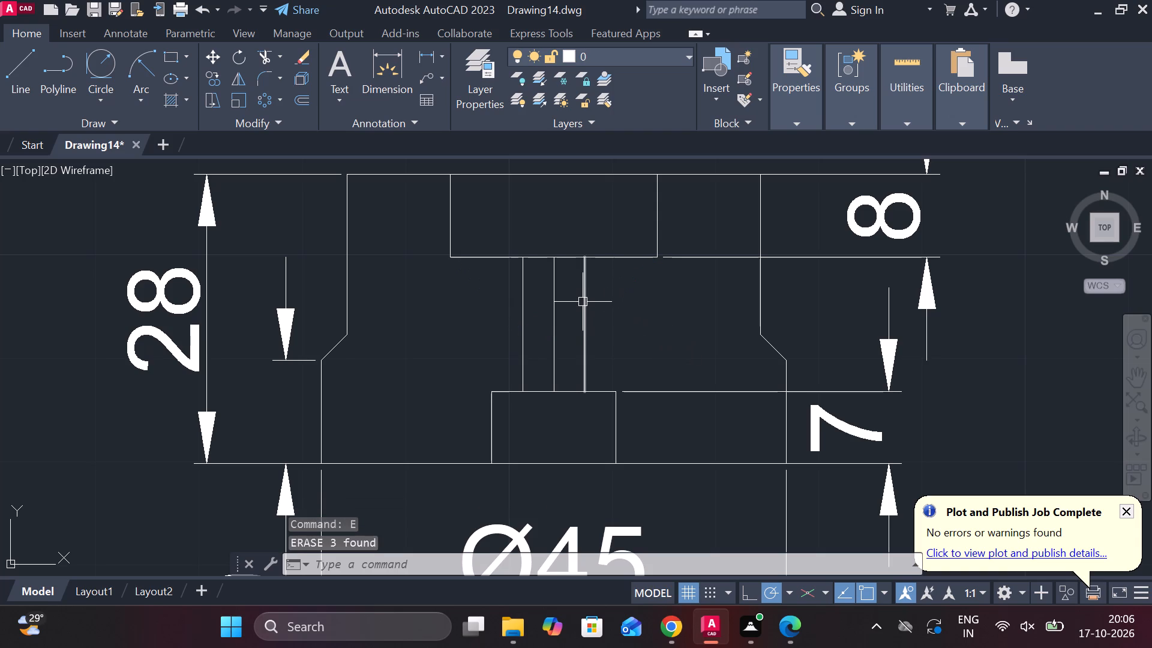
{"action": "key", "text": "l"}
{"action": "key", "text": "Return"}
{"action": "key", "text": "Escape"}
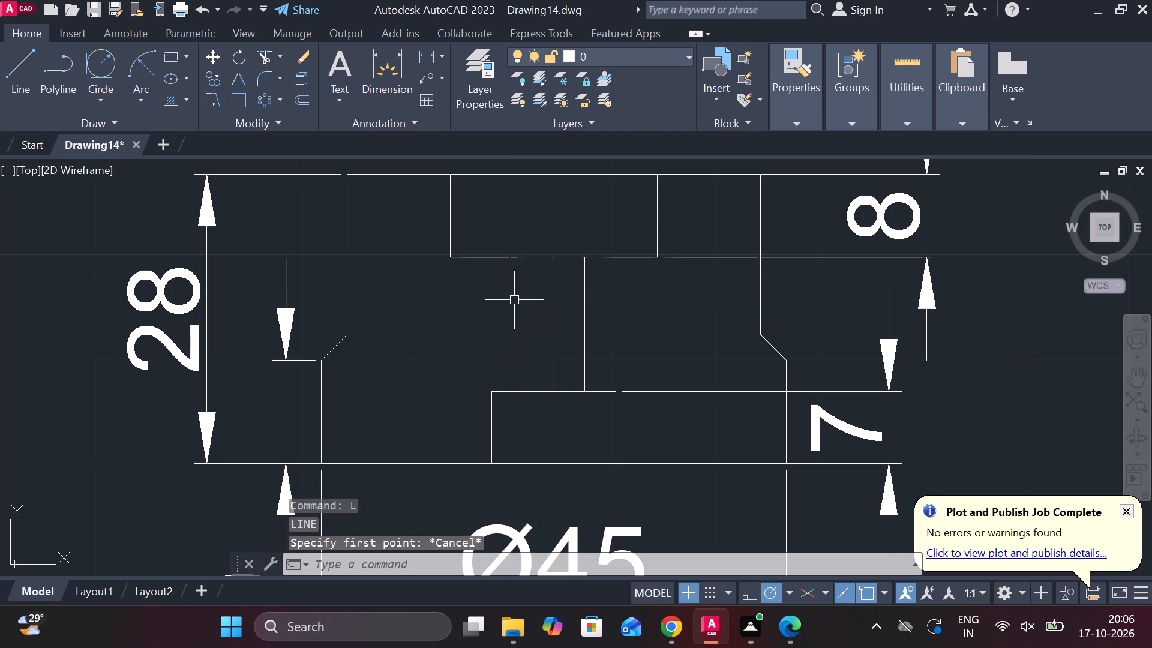
Draw a horizontal line between the central hole's two edge lines, a short distance below the top recess floor.
{"action": "key", "text": "l"}
{"action": "key", "text": "Return"}
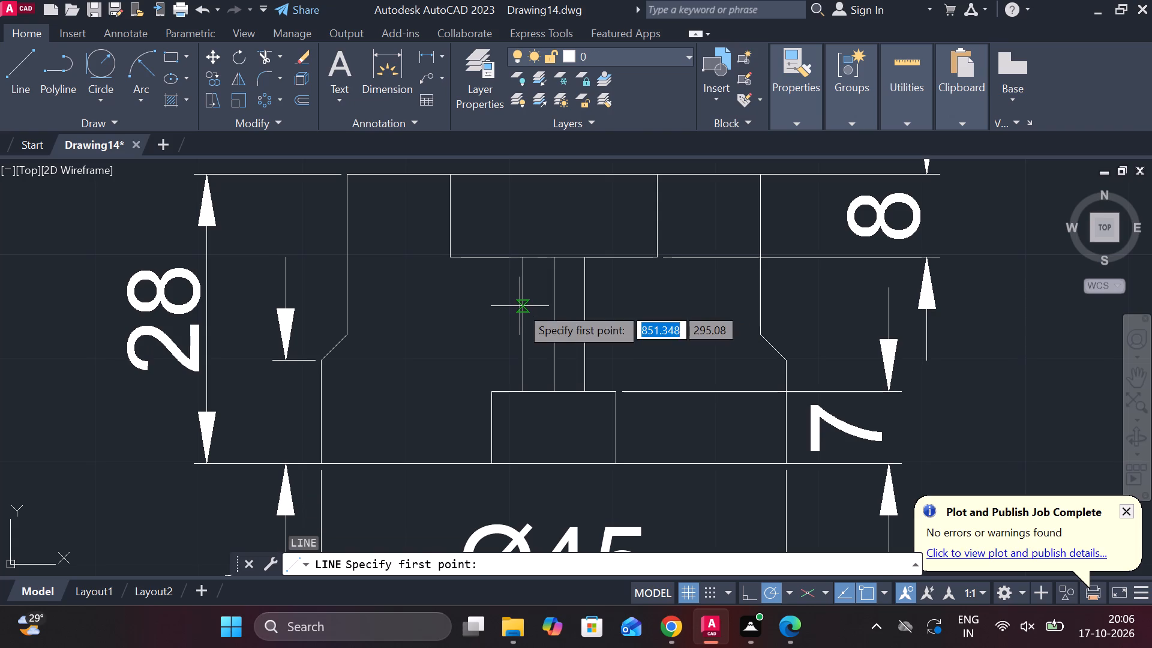
{"action": "left_click", "coordinate": [520, 306]}
{"action": "left_click", "coordinate": [590, 308]}
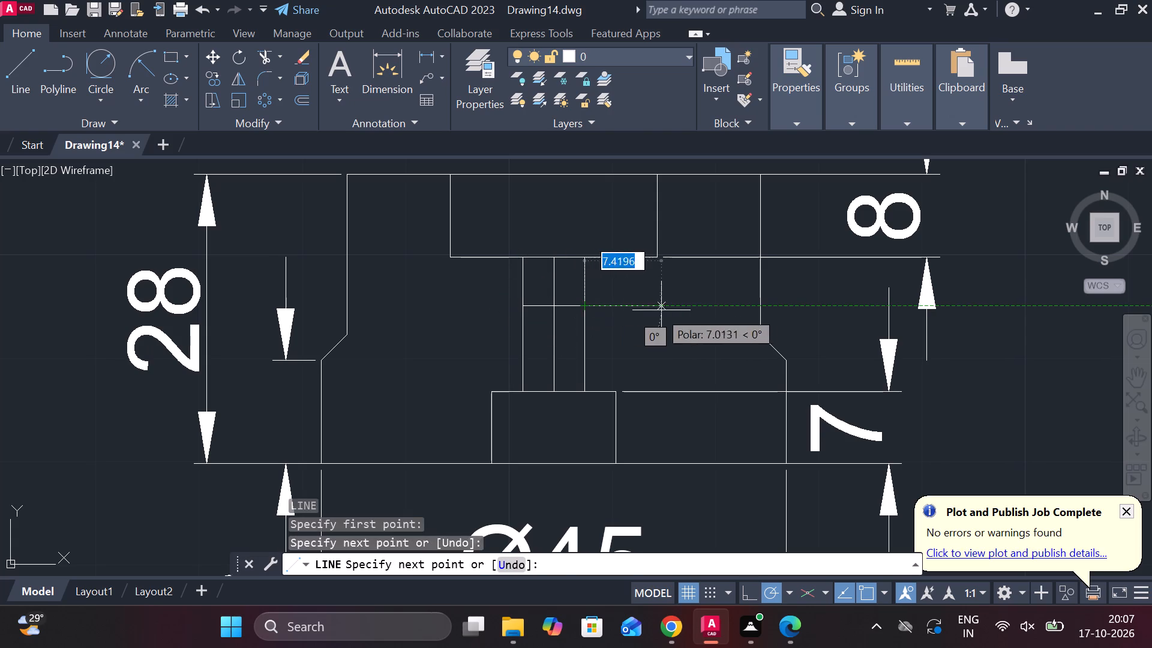
{"action": "key", "text": "Escape"}
Draw sloping lines from both ends of the short horizontal line up to the lower corners of the top recess.
{"action": "key", "text": "l"}
{"action": "key", "text": "Return"}
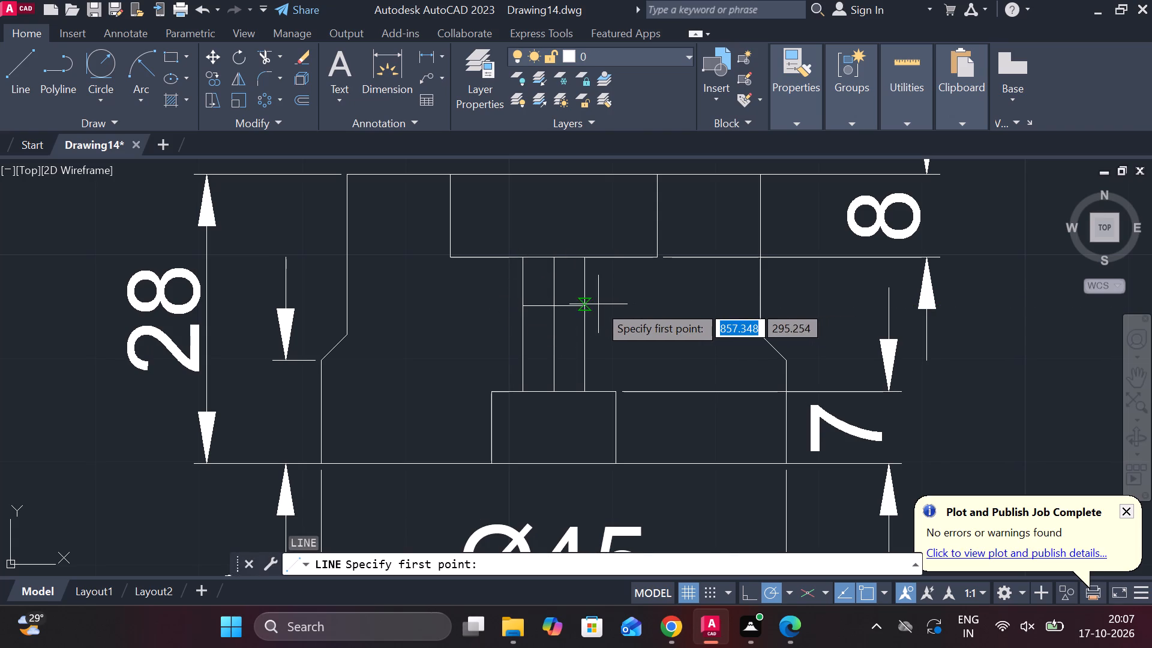
{"action": "left_click", "coordinate": [596, 304]}
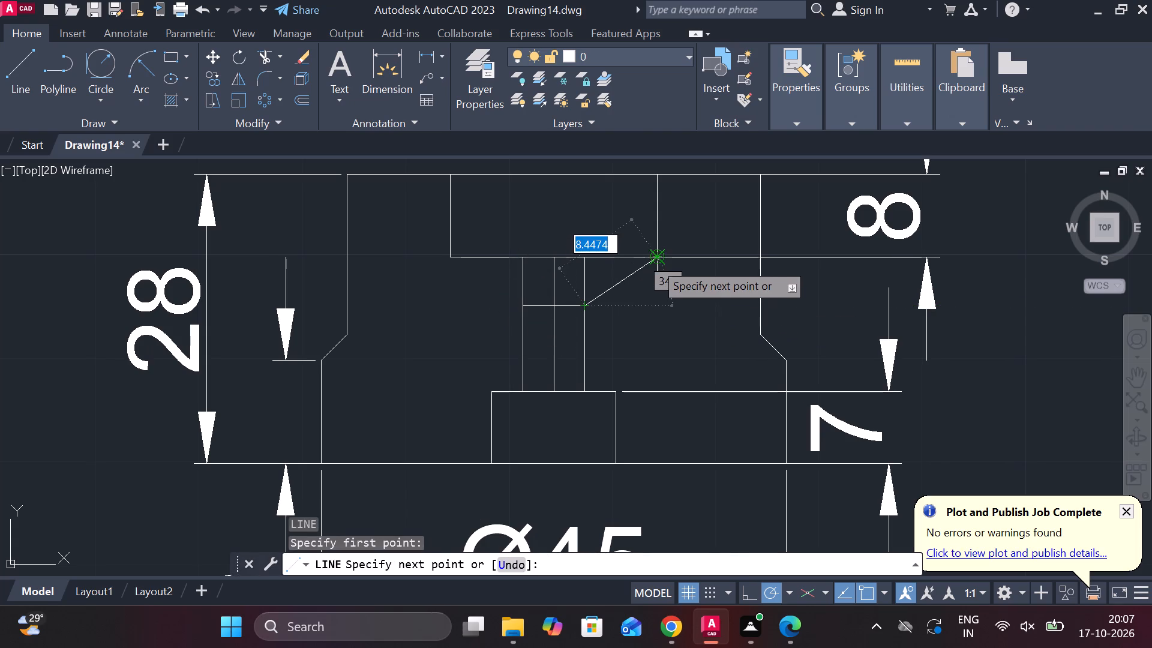
{"action": "left_click", "coordinate": [654, 260]}
{"action": "key", "text": "Escape"}
{"action": "key", "text": "space"}
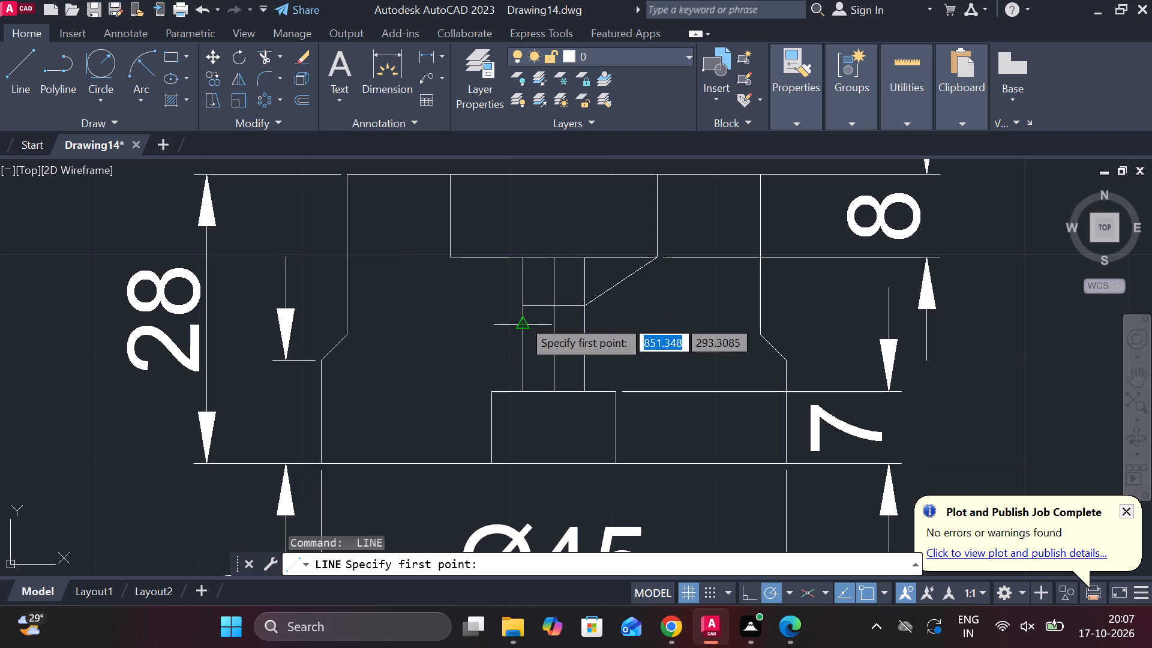
{"action": "left_click", "coordinate": [526, 302]}
{"action": "left_click", "coordinate": [455, 262]}
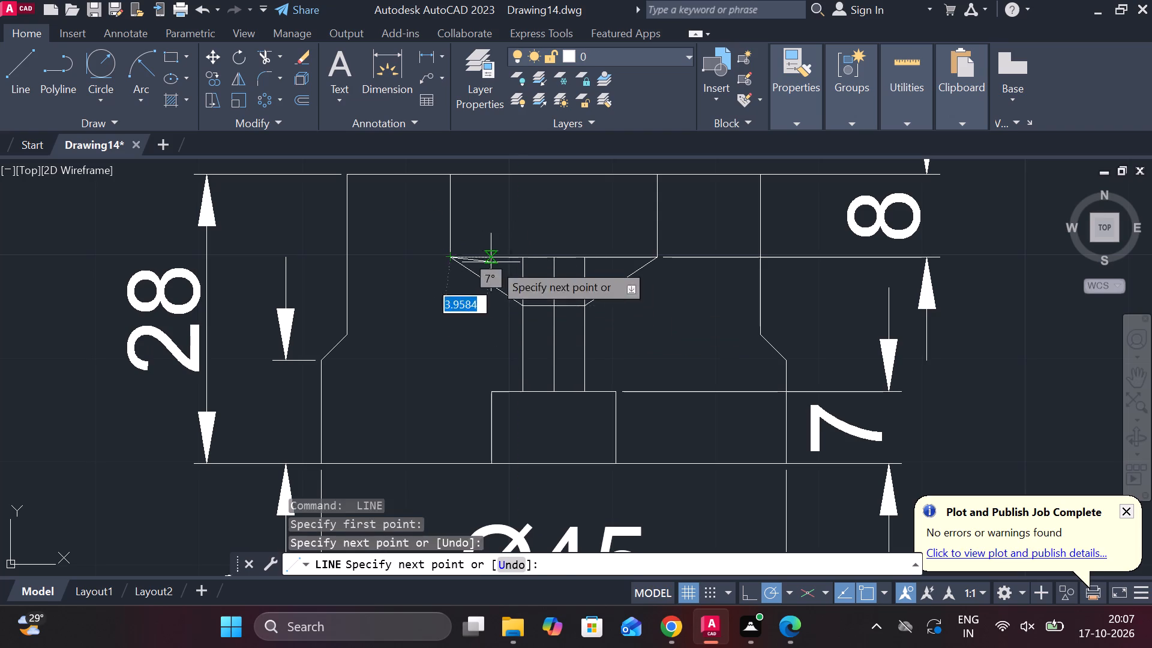
{"action": "key", "text": "Escape"}
Trim both central hole edge lines between the top recess floor and the short horizontal line.
{"action": "type", "text": "TR"}
{"action": "key", "text": "space"}
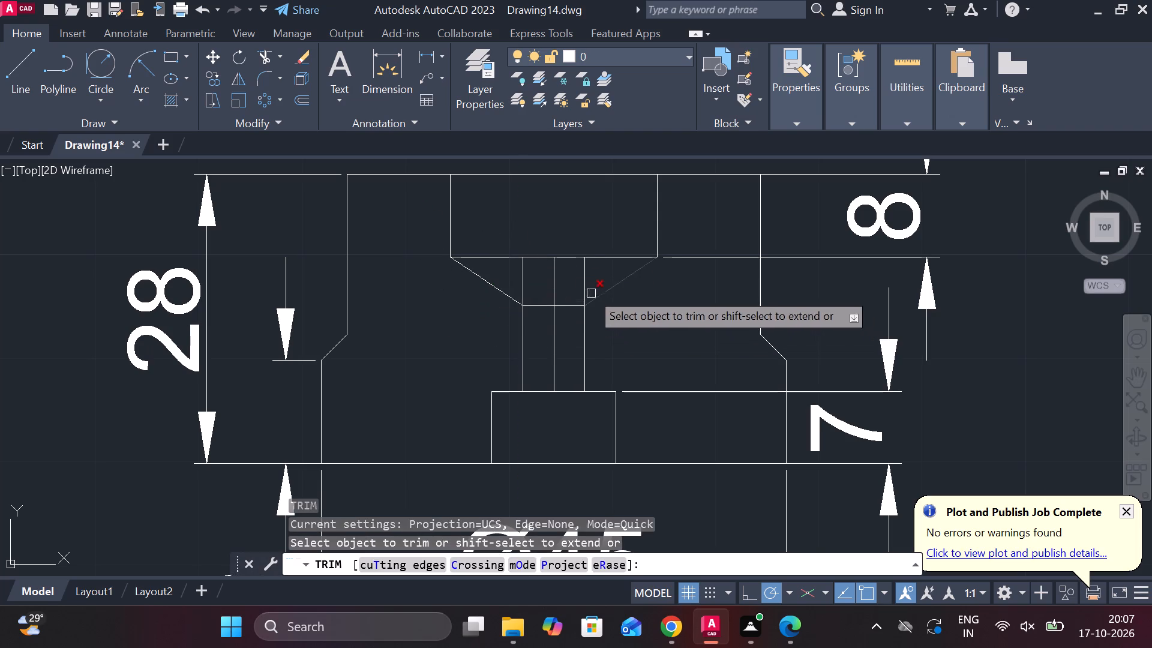
{"action": "left_click_drag", "start_coordinate": [586, 284], "coordinate": [506, 287]}
{"action": "left_click", "coordinate": [523, 283]}
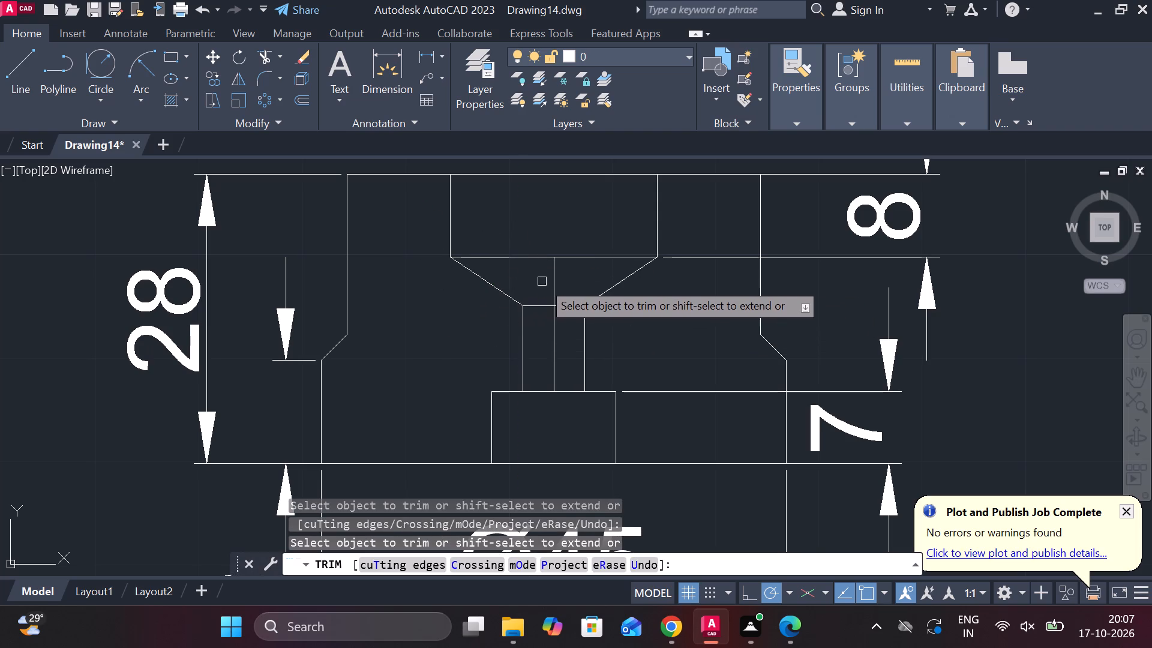
{"action": "scroll", "coordinate": [641, 349], "scroll_direction": "down", "scroll_amount": 1}
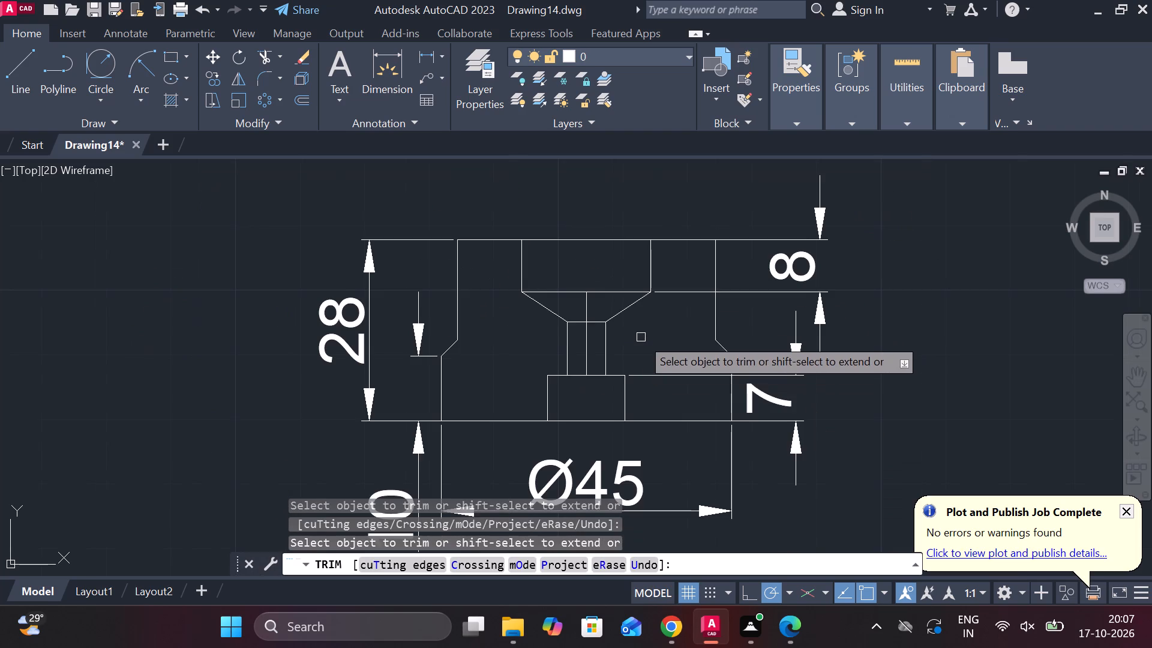
{"action": "middle_click_drag", "start_coordinate": [641, 337], "coordinate": [670, 341]}
{"action": "key", "text": "Escape"}
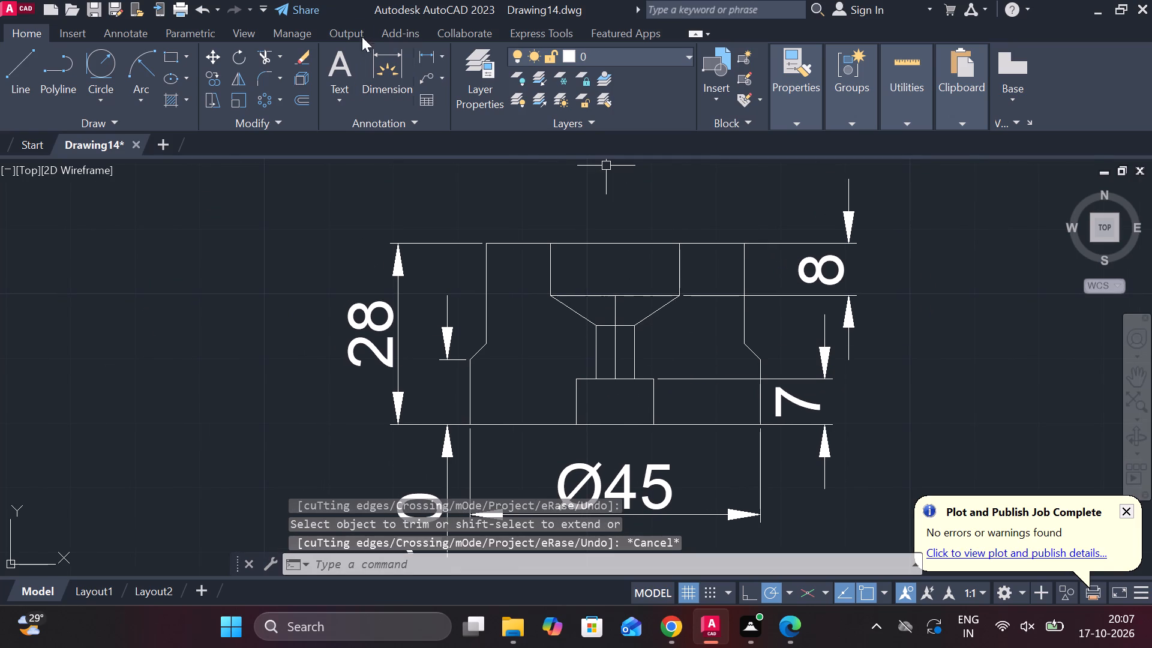
Add linear dimensions above the part for the top recess width and the upper body width.
{"action": "left_click", "coordinate": [424, 54]}
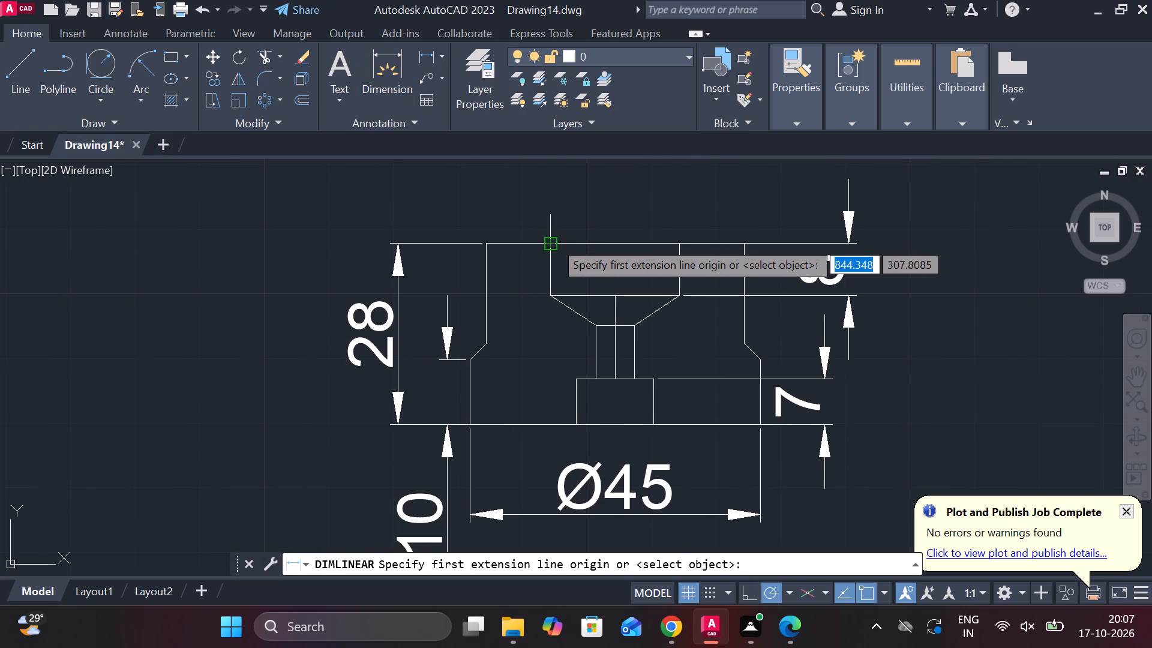
{"action": "left_click", "coordinate": [554, 241]}
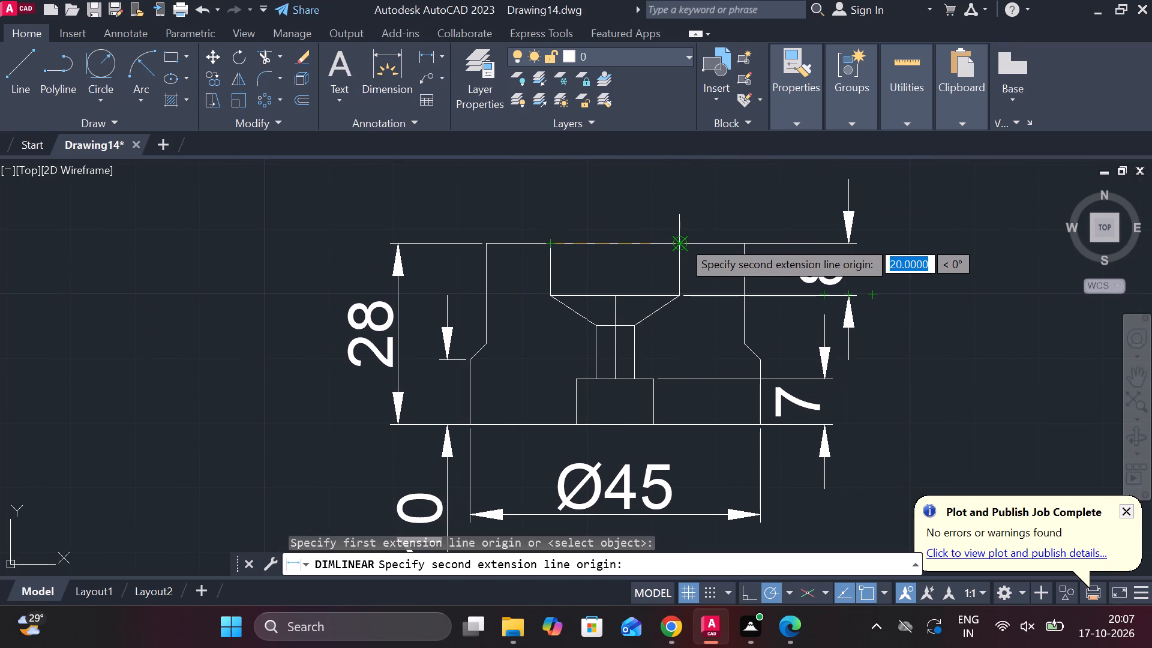
{"action": "left_click", "coordinate": [677, 240]}
{"action": "middle_click_drag", "start_coordinate": [673, 217], "coordinate": [669, 298]}
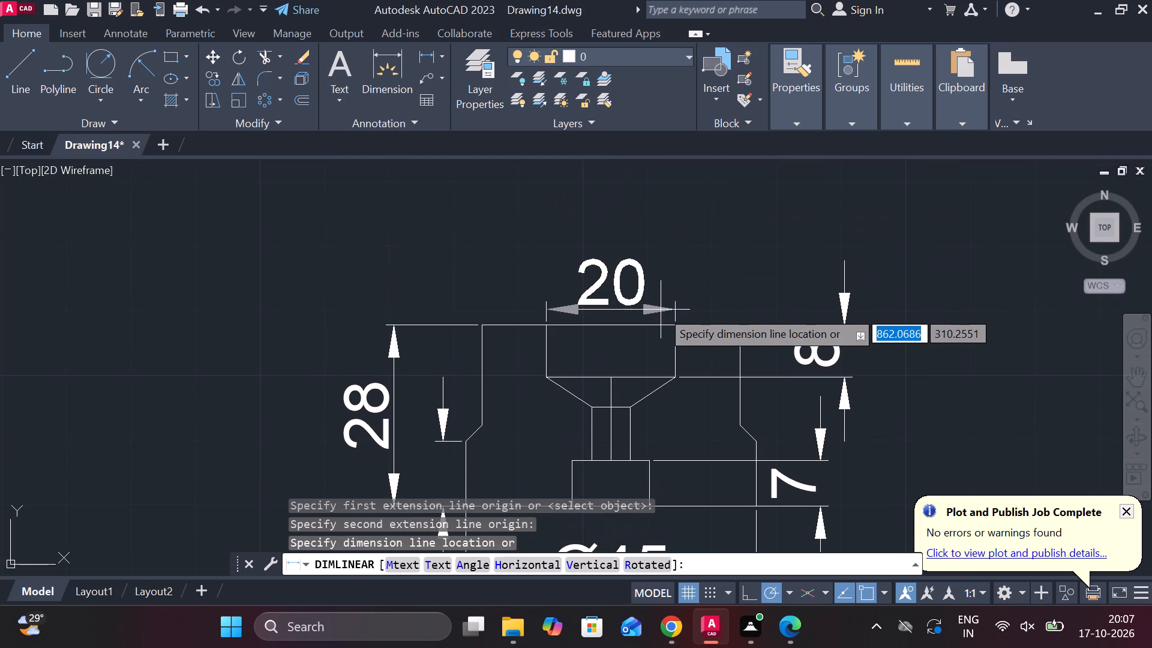
{"action": "left_click", "coordinate": [658, 300]}
{"action": "key", "text": "space"}
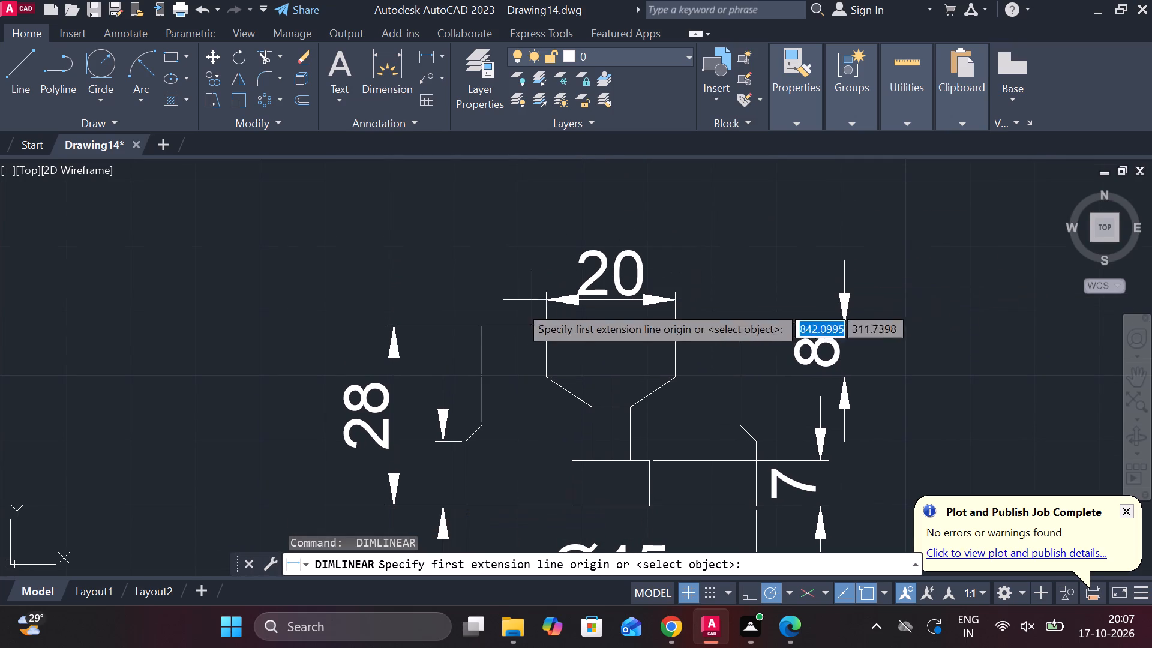
{"action": "left_click", "coordinate": [490, 317]}
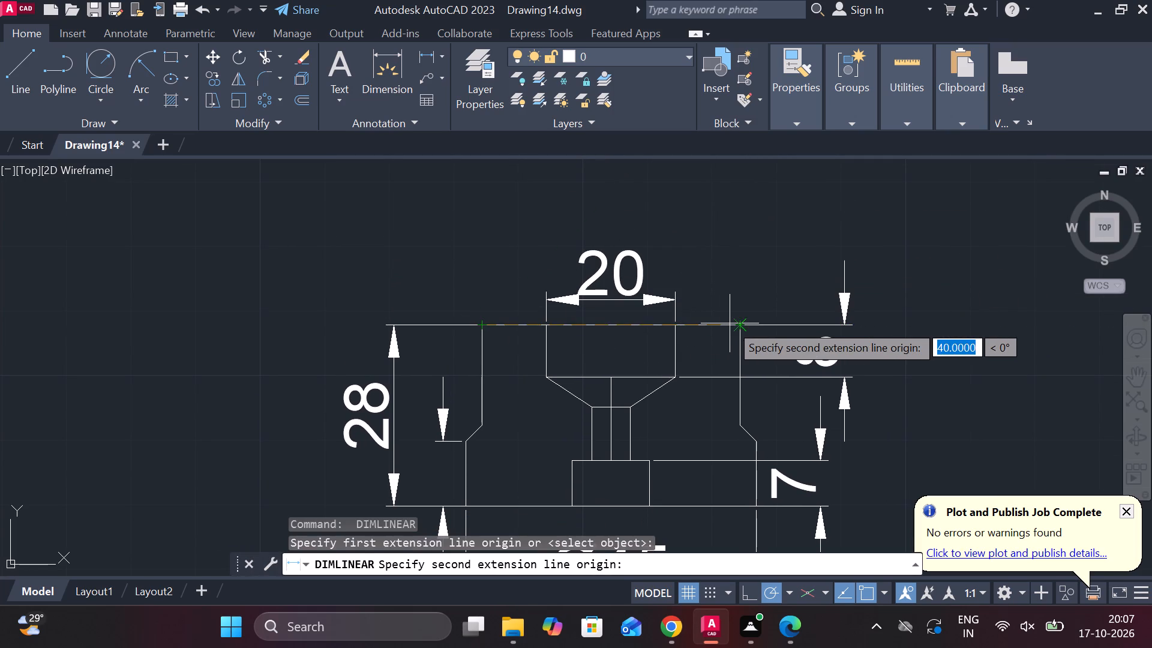
{"action": "left_click", "coordinate": [730, 323]}
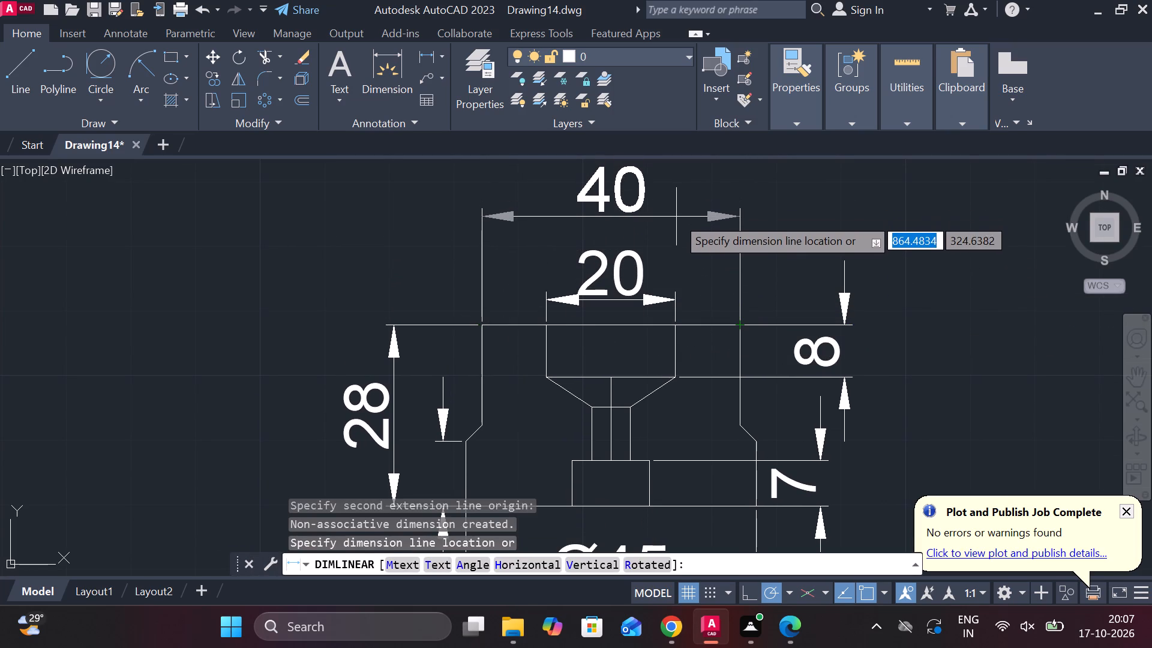
{"action": "left_click", "coordinate": [676, 217]}
Add a diameter symbol before the 40 and 20 dimension texts above the part.
{"action": "double_click", "coordinate": [595, 202]}
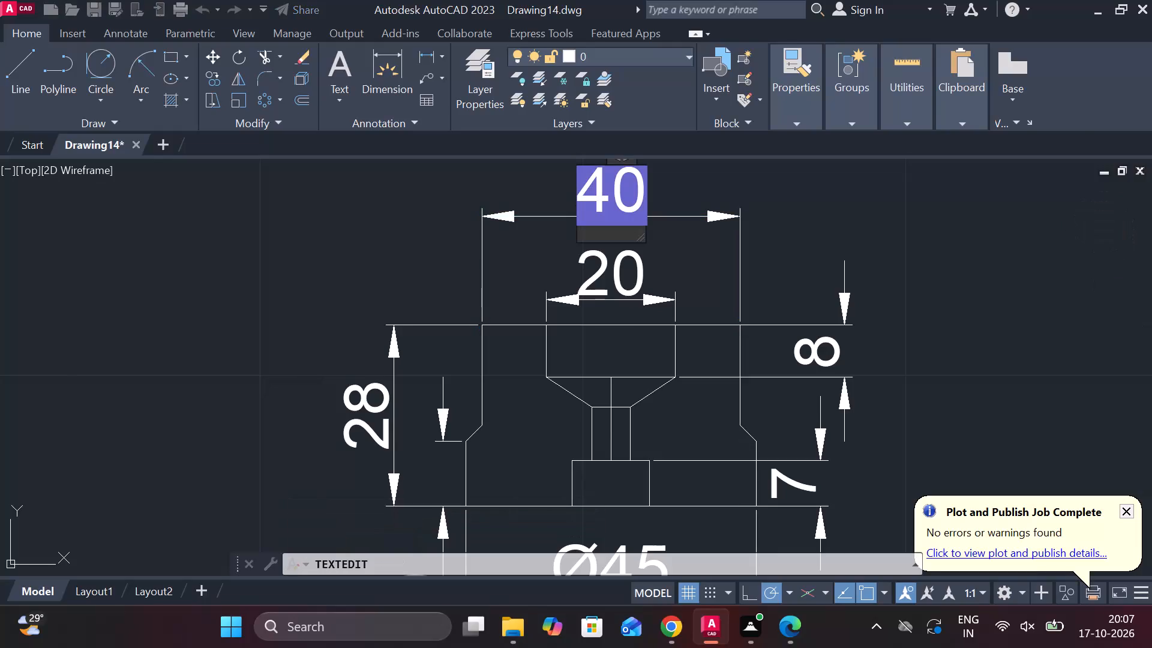
{"action": "left_click", "coordinate": [763, 97]}
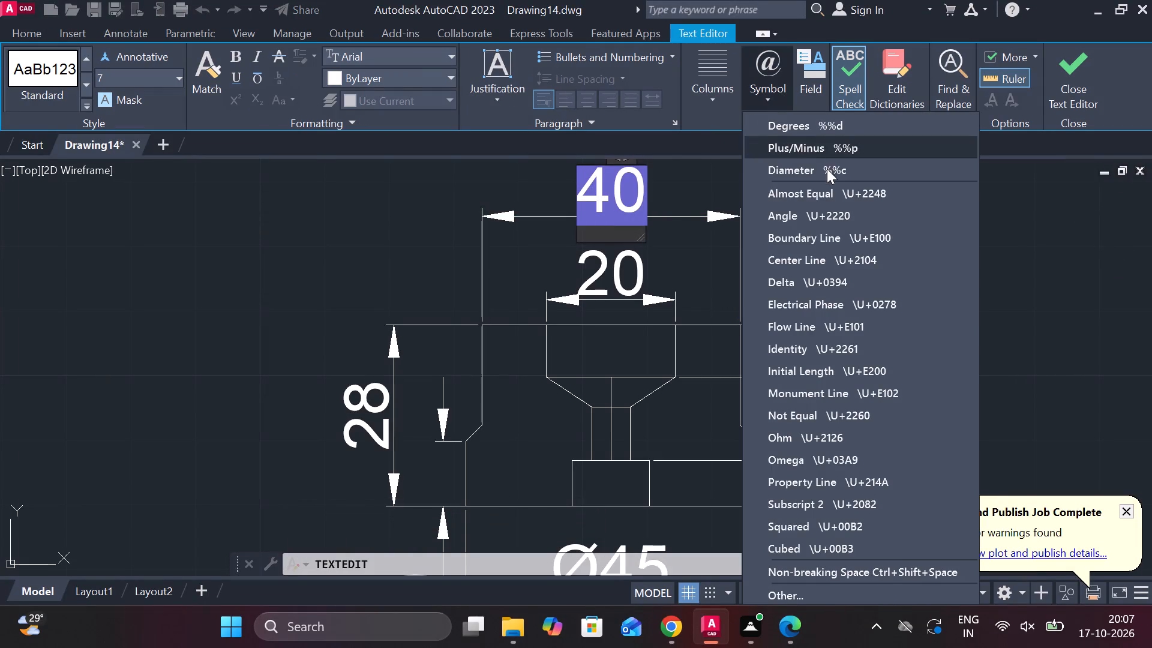
{"action": "left_click", "coordinate": [794, 169]}
{"action": "left_click", "coordinate": [1071, 80]}
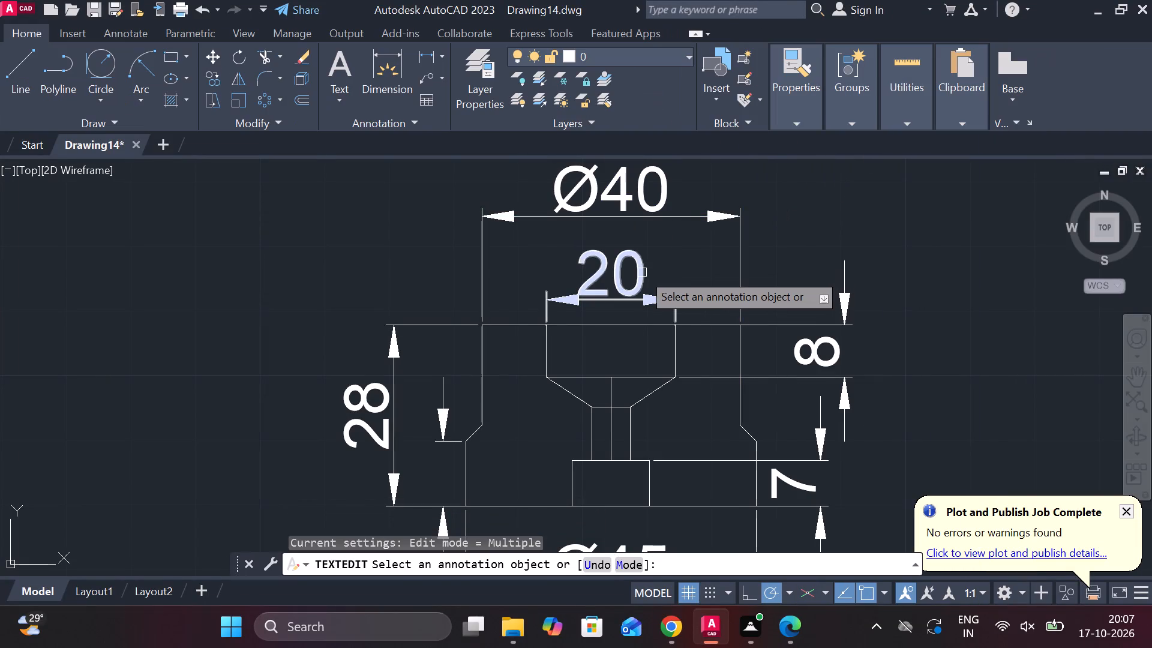
{"action": "double_click", "coordinate": [642, 272]}
{"action": "left_click", "coordinate": [765, 102]}
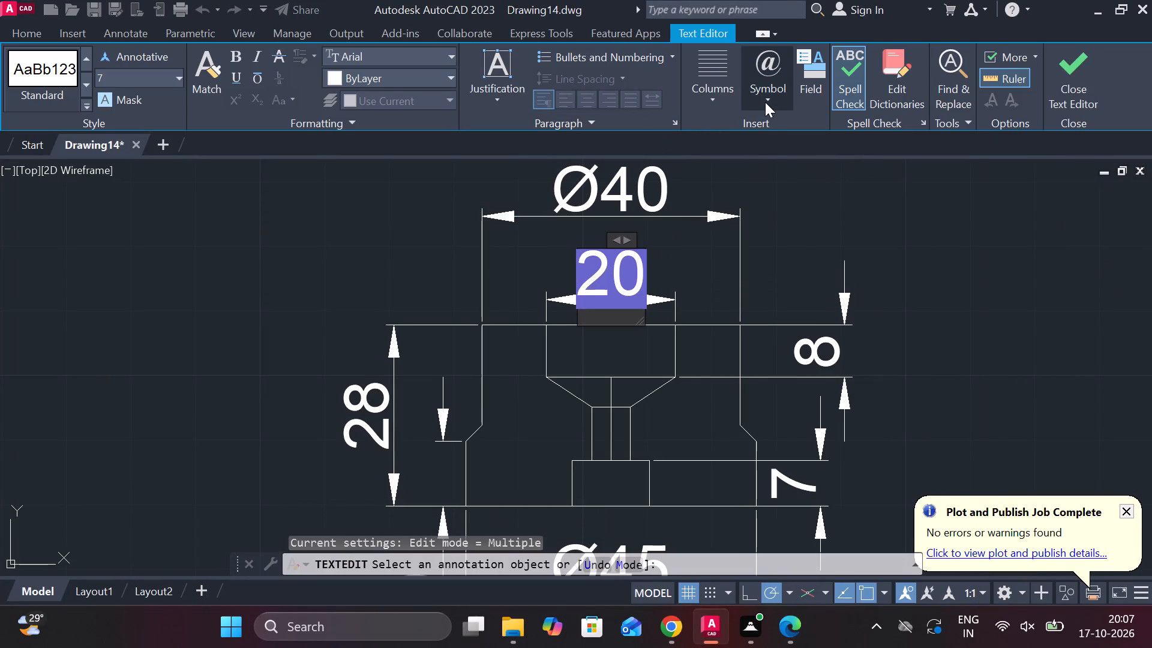
{"action": "left_click", "coordinate": [787, 167]}
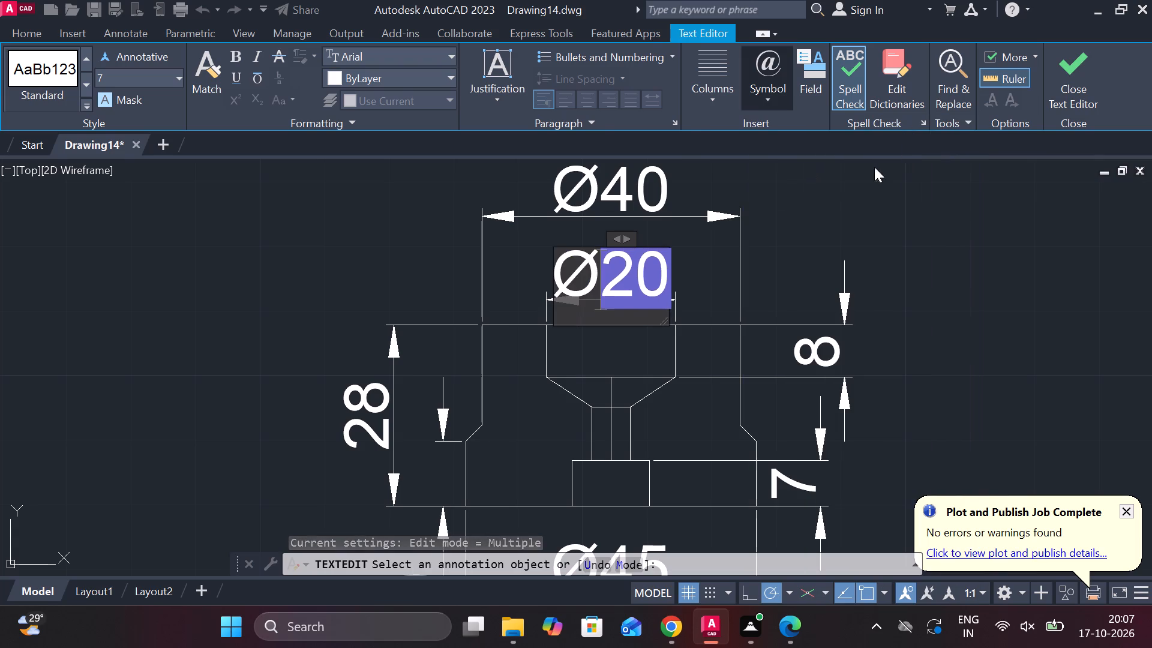
{"action": "left_click", "coordinate": [1065, 68]}
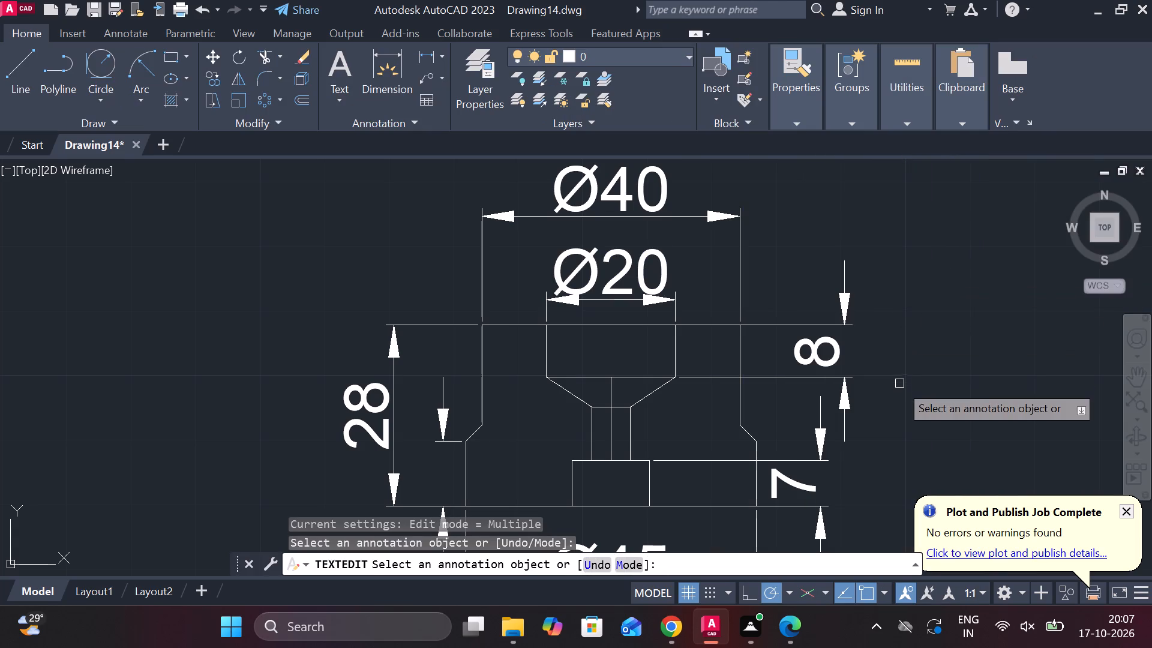
{"action": "scroll", "coordinate": [899, 384], "scroll_direction": "down", "scroll_amount": 1}
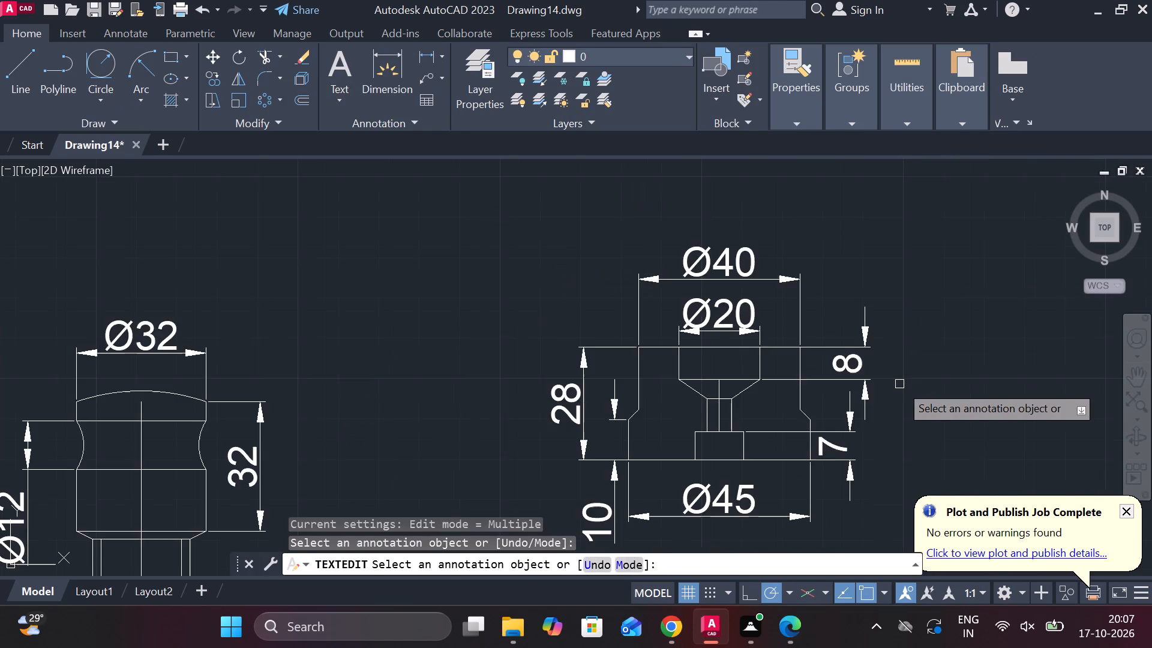
{"action": "middle_click_drag", "start_coordinate": [899, 384], "coordinate": [872, 274]}
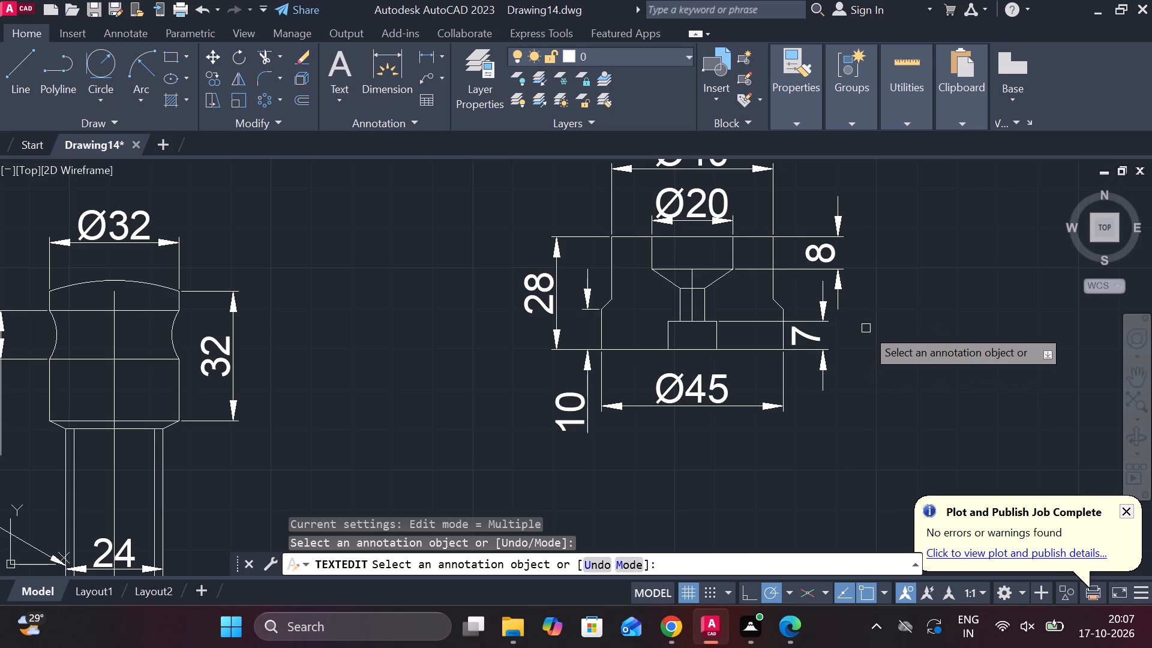
{"action": "key", "text": "Escape"}
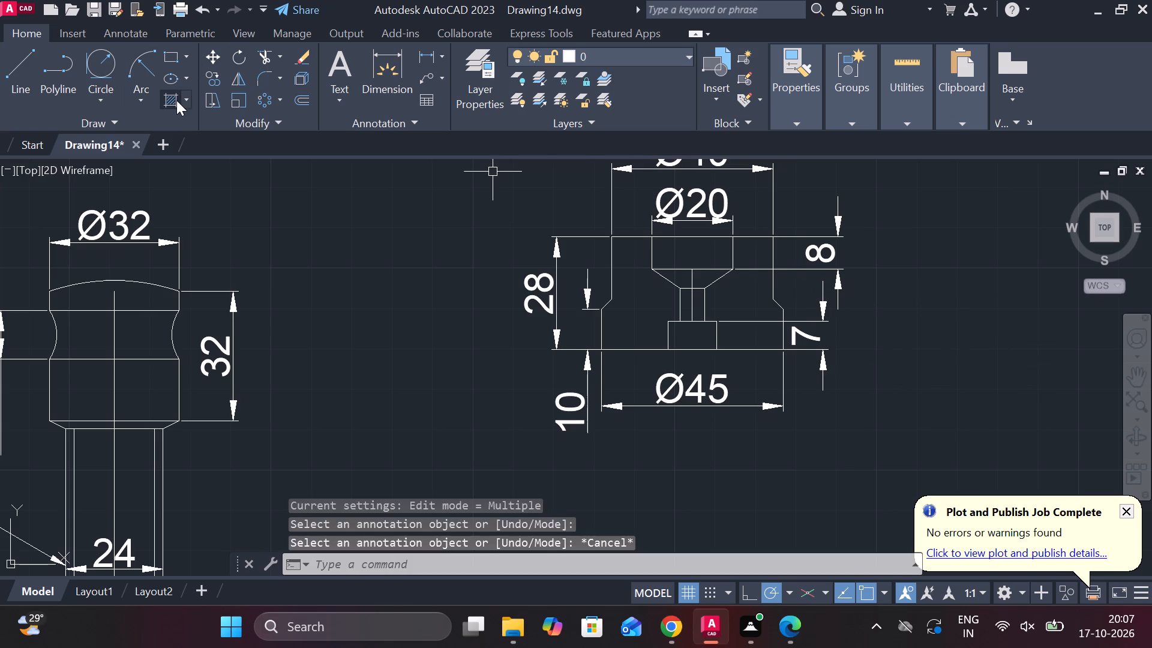
Hatch the solid regions on both sides of the central hole in the sectional profile at a pattern scale of 0.3.
{"action": "left_click", "coordinate": [176, 100]}
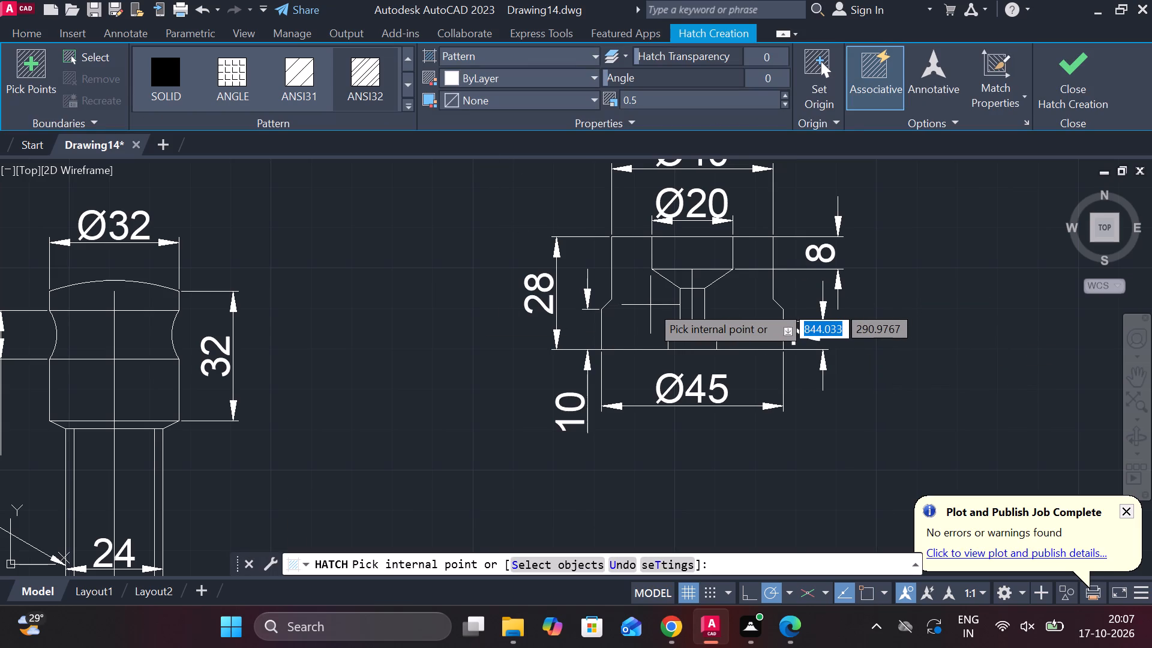
{"action": "left_click", "coordinate": [650, 305]}
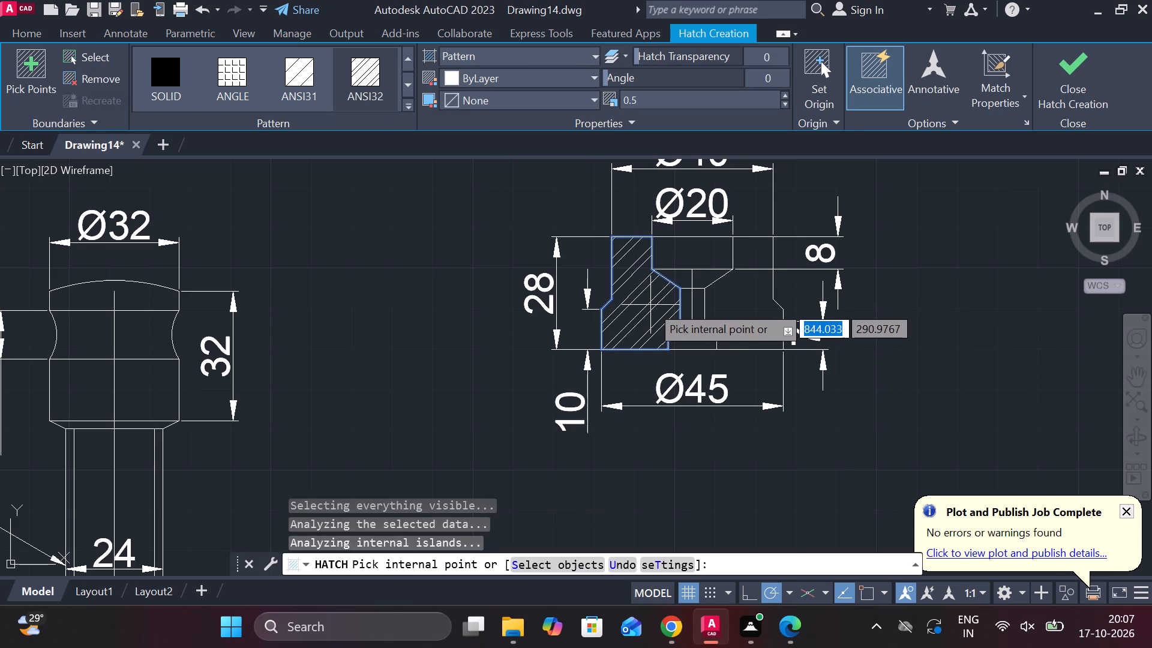
{"action": "left_click", "coordinate": [732, 298]}
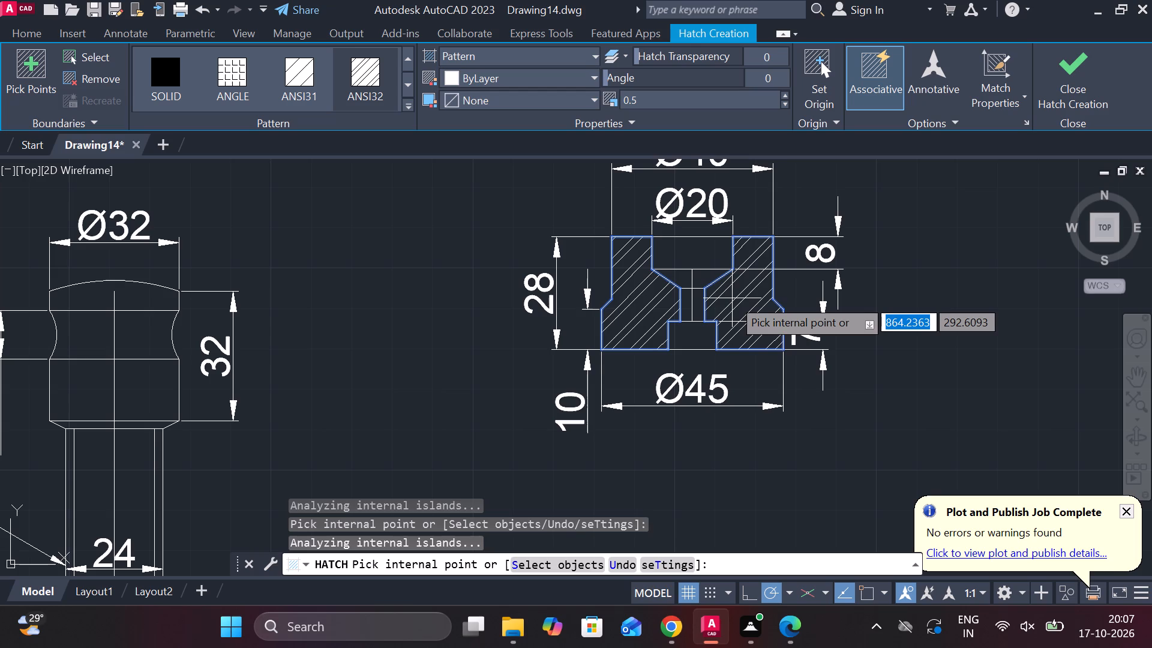
{"action": "left_click", "coordinate": [646, 103]}
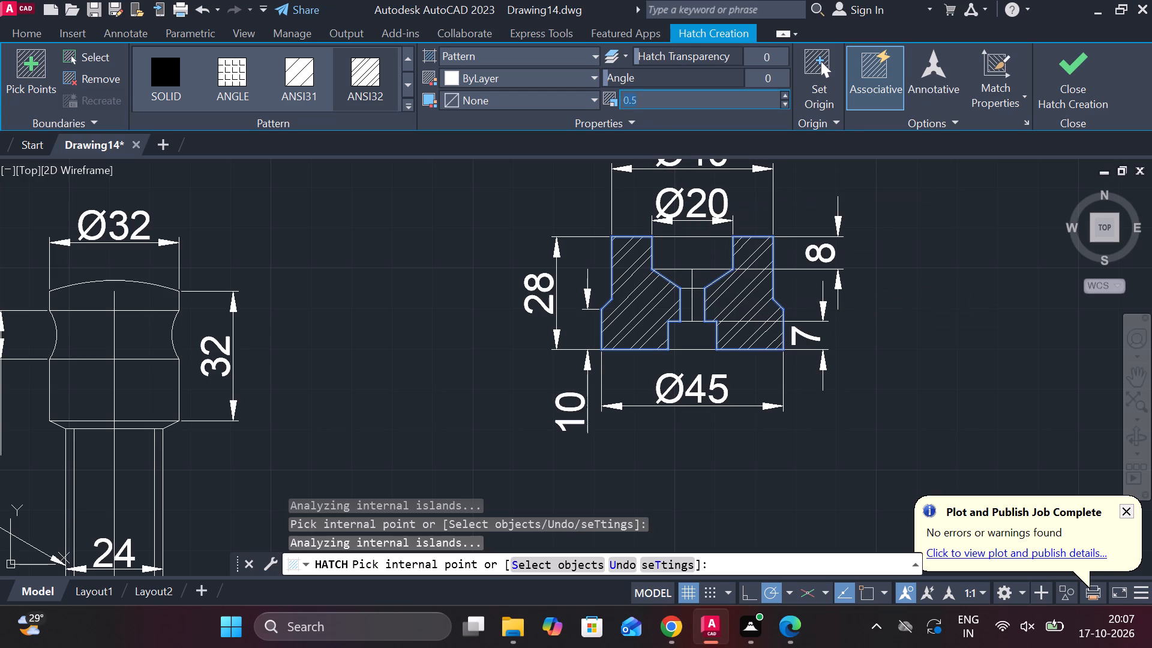
{"action": "key", "text": "period"}
{"action": "key", "text": "3"}
{"action": "key", "text": "Return"}
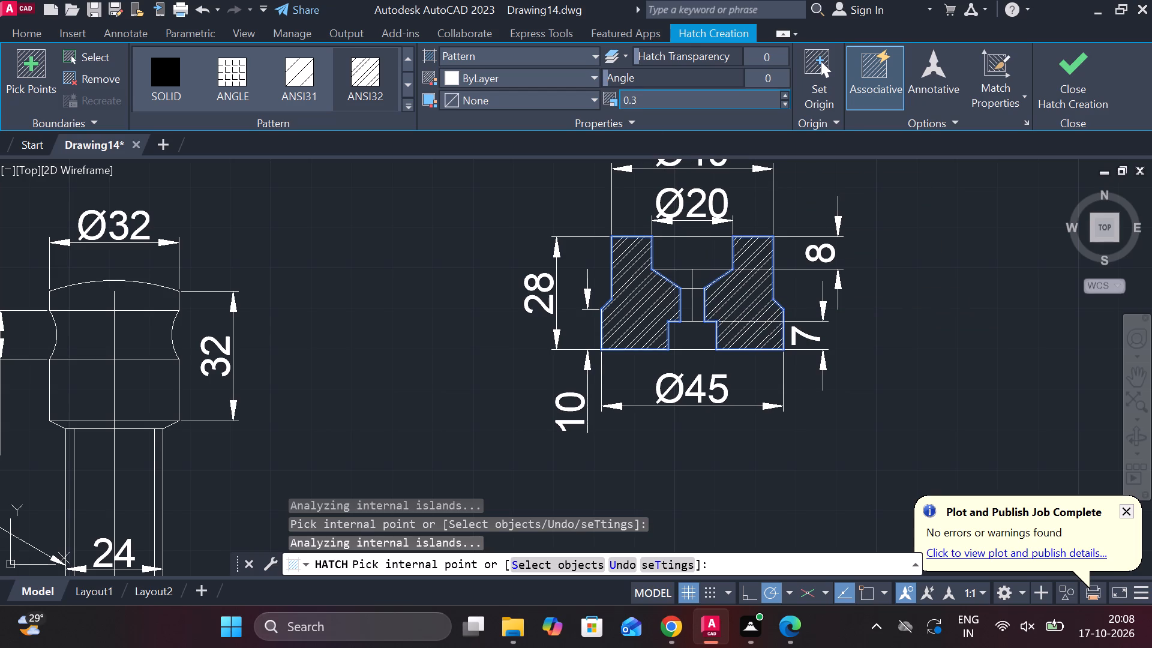
{"action": "left_click", "coordinate": [1087, 100]}
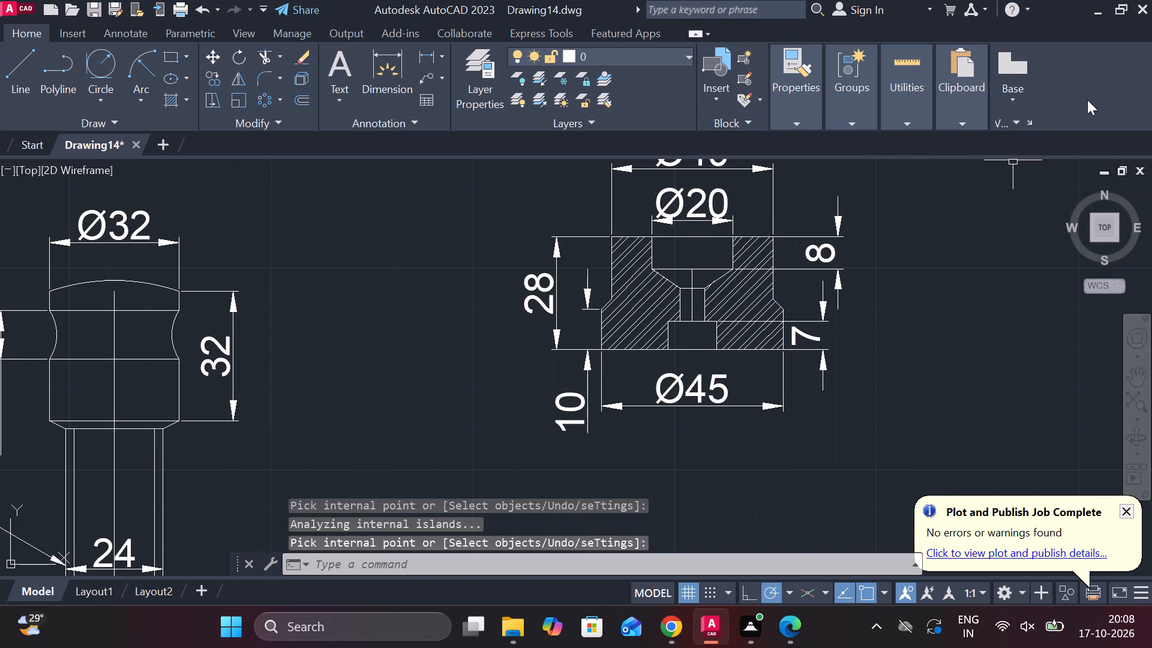
Copy the "2. SCREW" label and place the copy below the hatched part's Ø45 dimension.
{"action": "scroll", "coordinate": [871, 254], "scroll_direction": "down", "scroll_amount": 2}
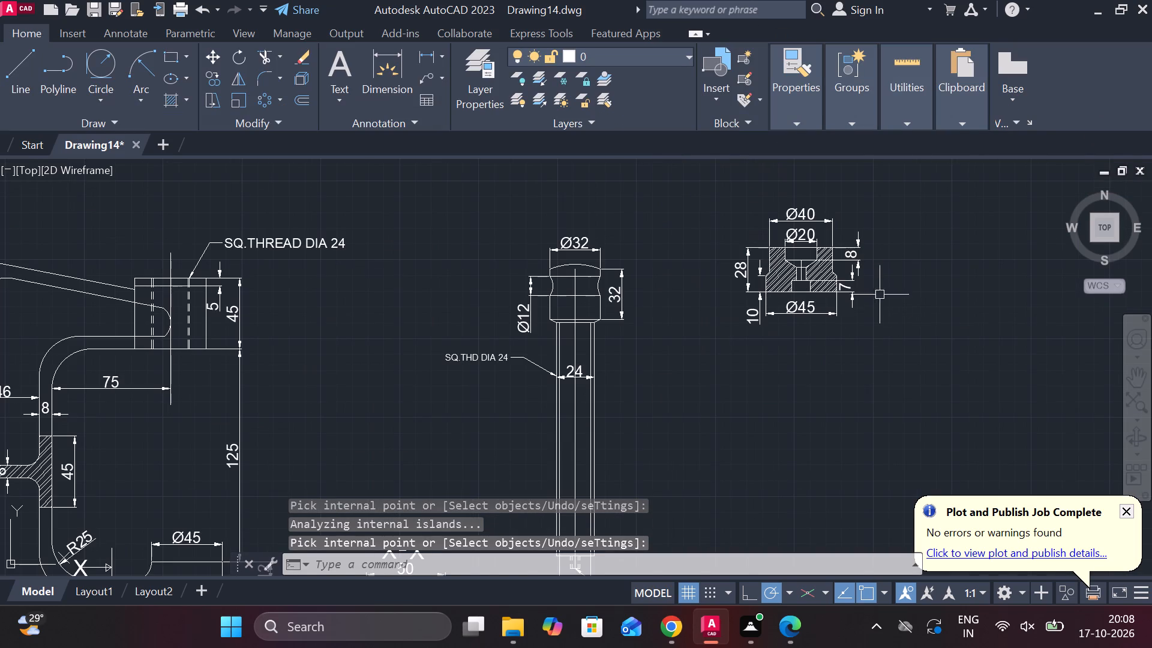
{"action": "scroll", "coordinate": [849, 382], "scroll_direction": "down", "scroll_amount": 3}
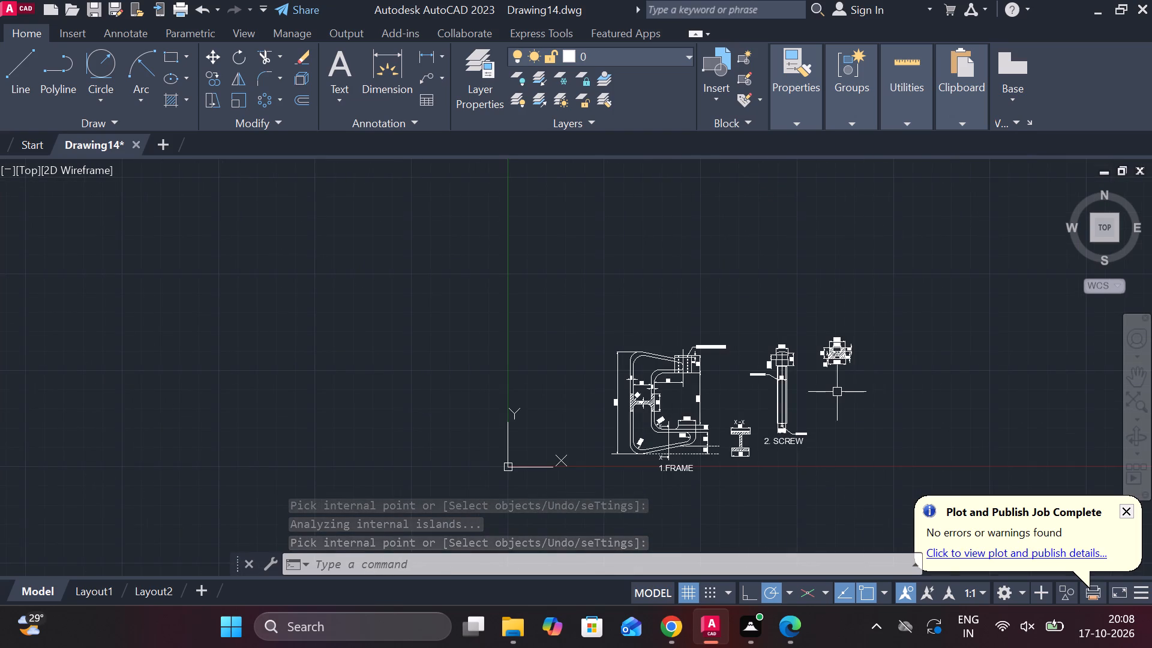
{"action": "scroll", "coordinate": [837, 392], "scroll_direction": "up", "scroll_amount": 2}
{"action": "middle_click_drag", "start_coordinate": [823, 386], "coordinate": [809, 376]}
{"action": "left_click", "coordinate": [712, 517]}
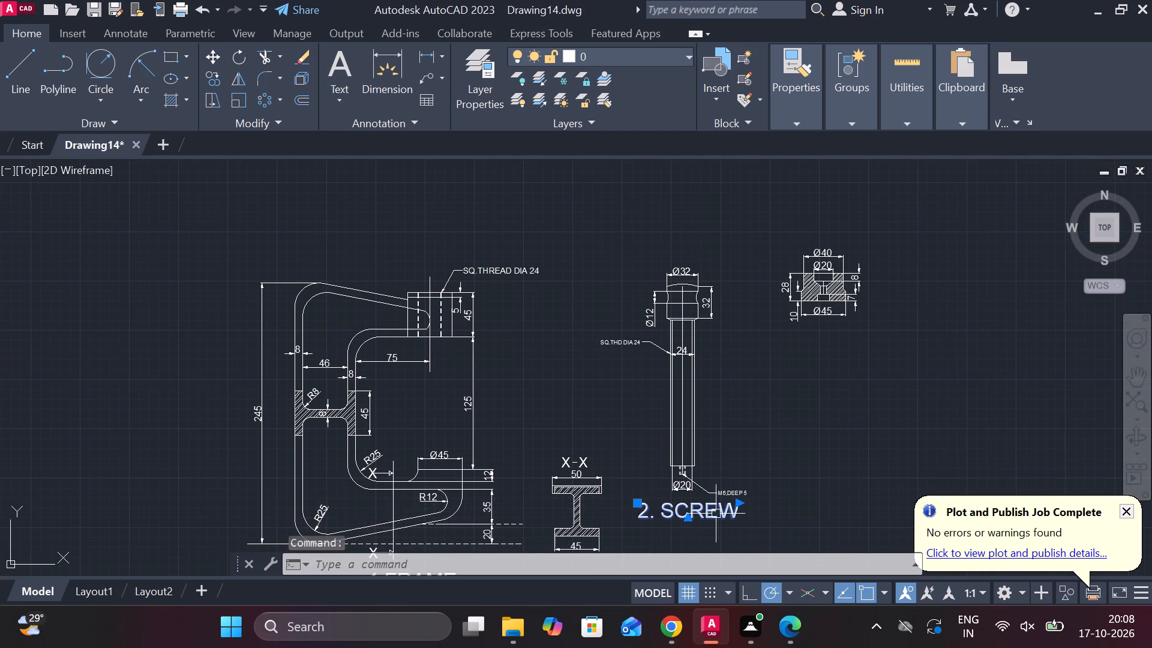
{"action": "key", "text": "ctrl+c"}
{"action": "key", "text": "ctrl+v"}
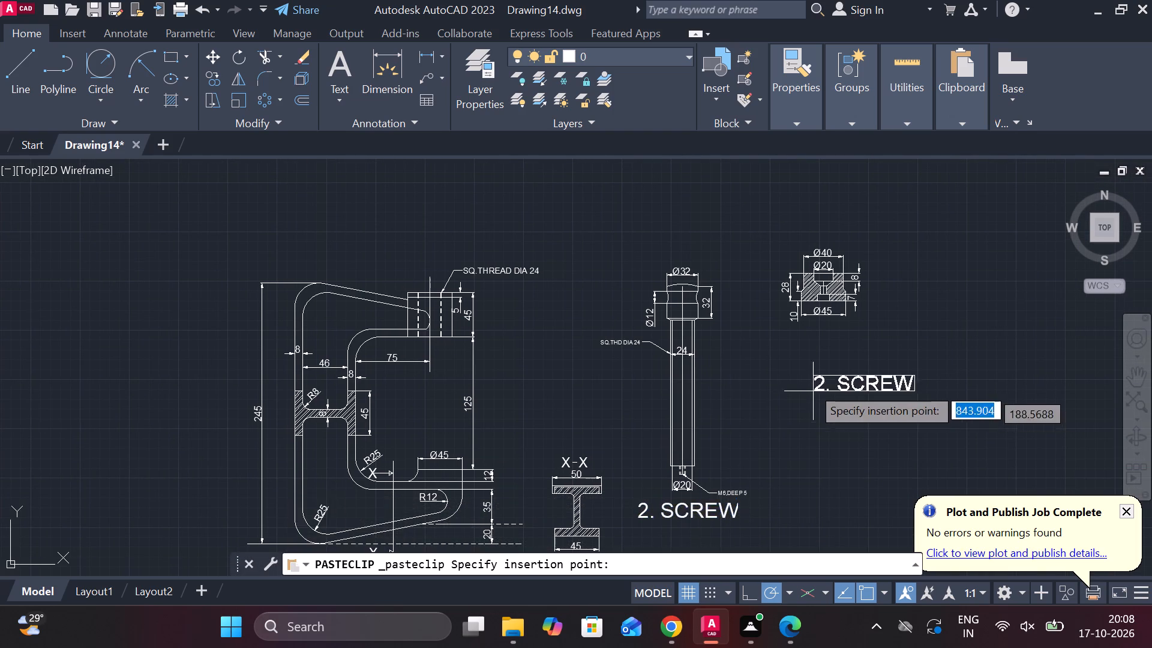
{"action": "scroll", "coordinate": [805, 376], "scroll_direction": "up", "scroll_amount": 2}
{"action": "middle_click_drag", "start_coordinate": [790, 361], "coordinate": [765, 410]}
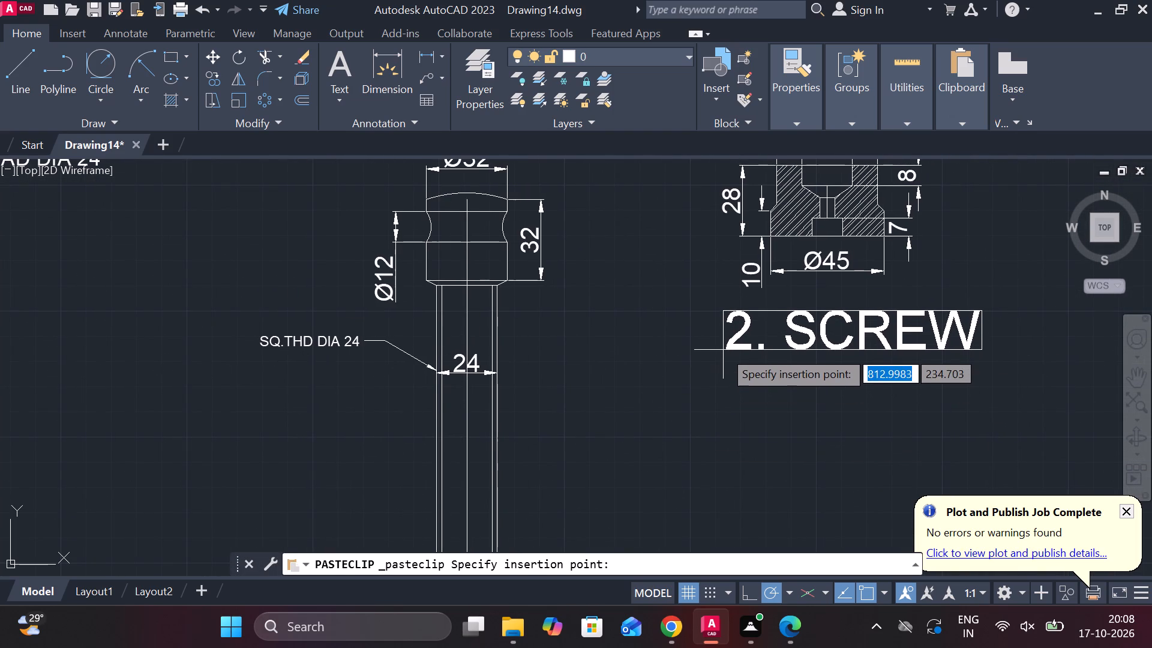
{"action": "left_click", "coordinate": [715, 350]}
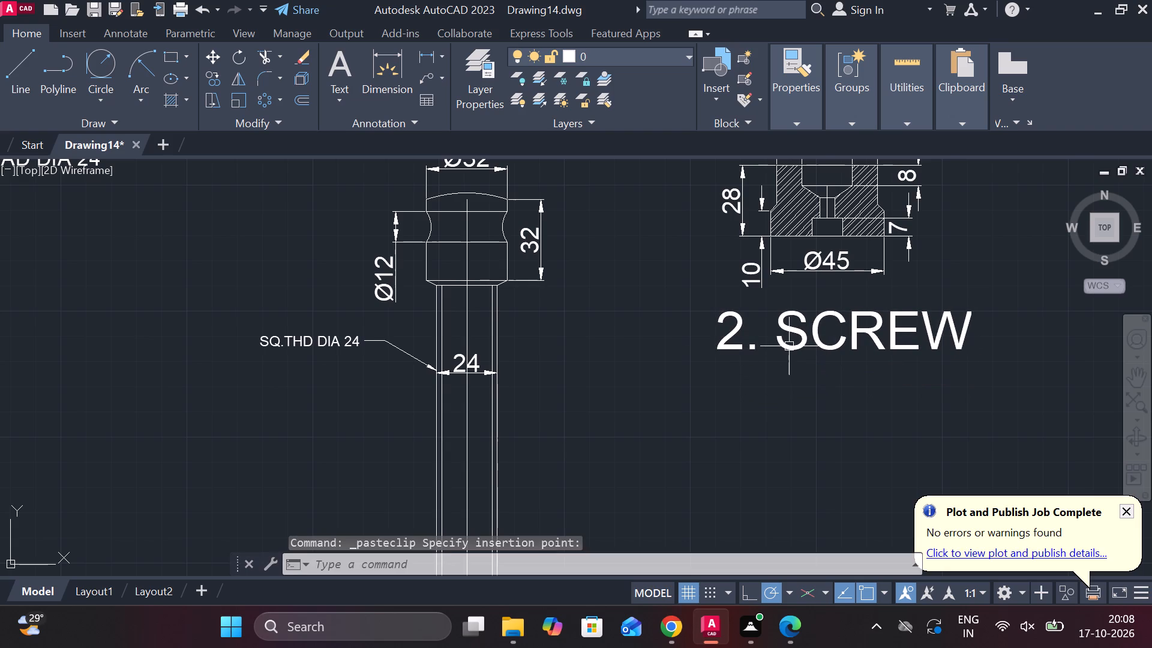
Change the copied label's text to "3.PAD".
{"action": "double_click", "coordinate": [790, 335]}
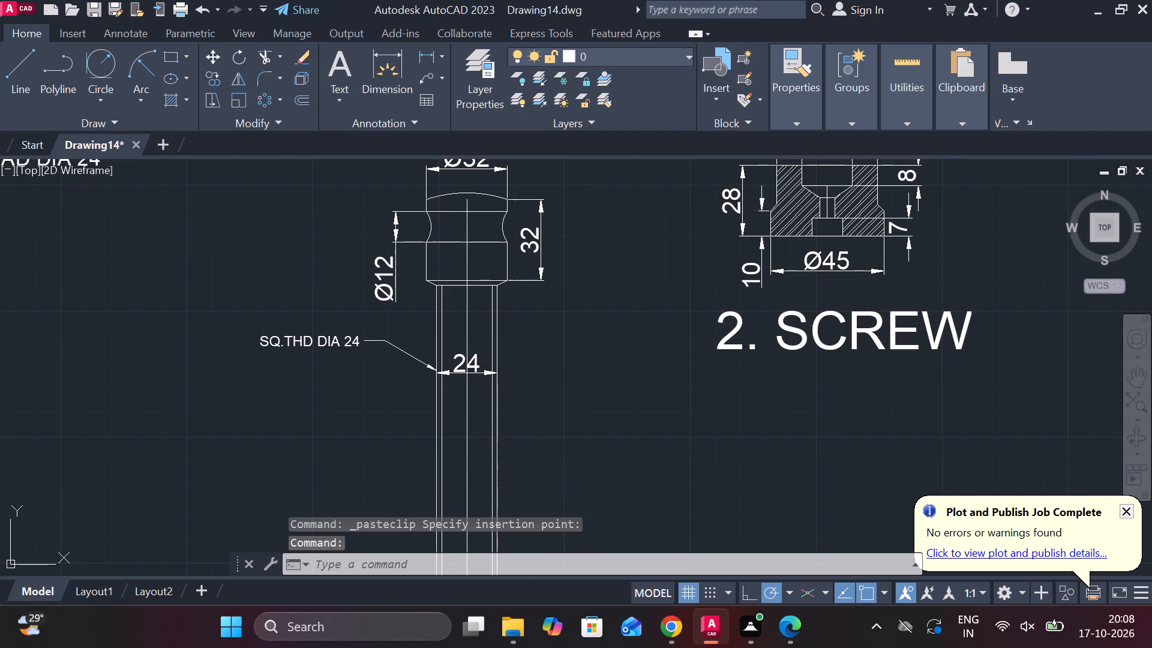
{"action": "scroll", "coordinate": [809, 344], "scroll_direction": "down", "scroll_amount": 1}
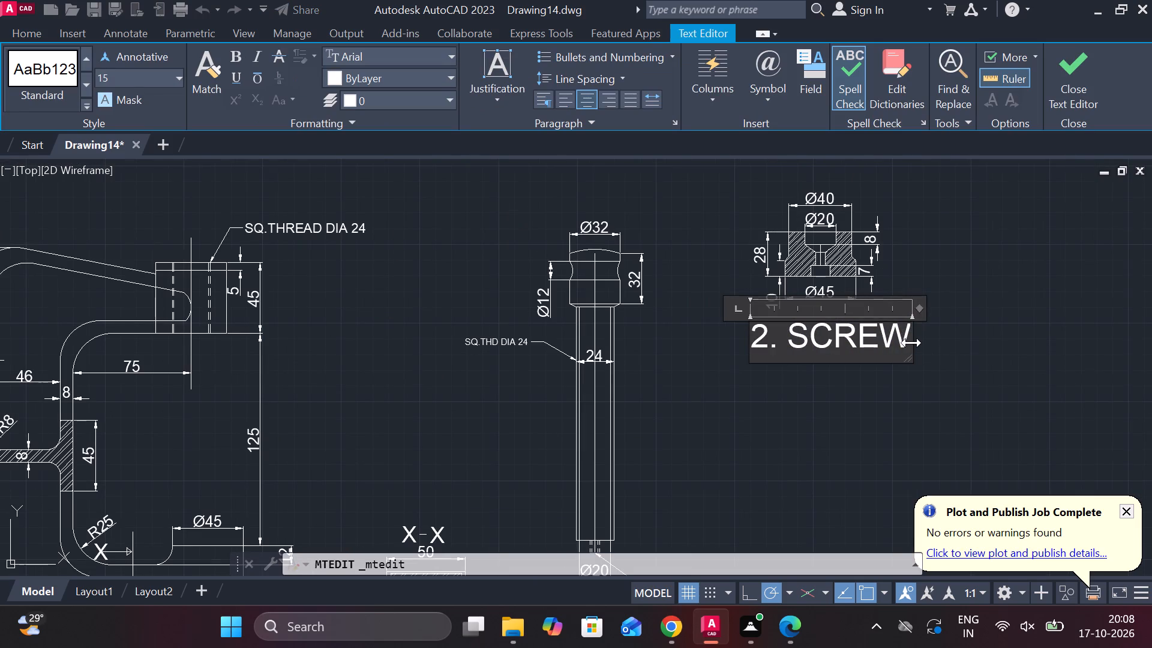
{"action": "left_click", "coordinate": [908, 340]}
{"action": "key", "text": "BackSpace"}
{"action": "key", "text": "BackSpace"}
{"action": "key", "text": "BackSpace"}
{"action": "key", "text": "BackSpace"}
{"action": "key", "text": "BackSpace"}
{"action": "key", "text": "BackSpace"}
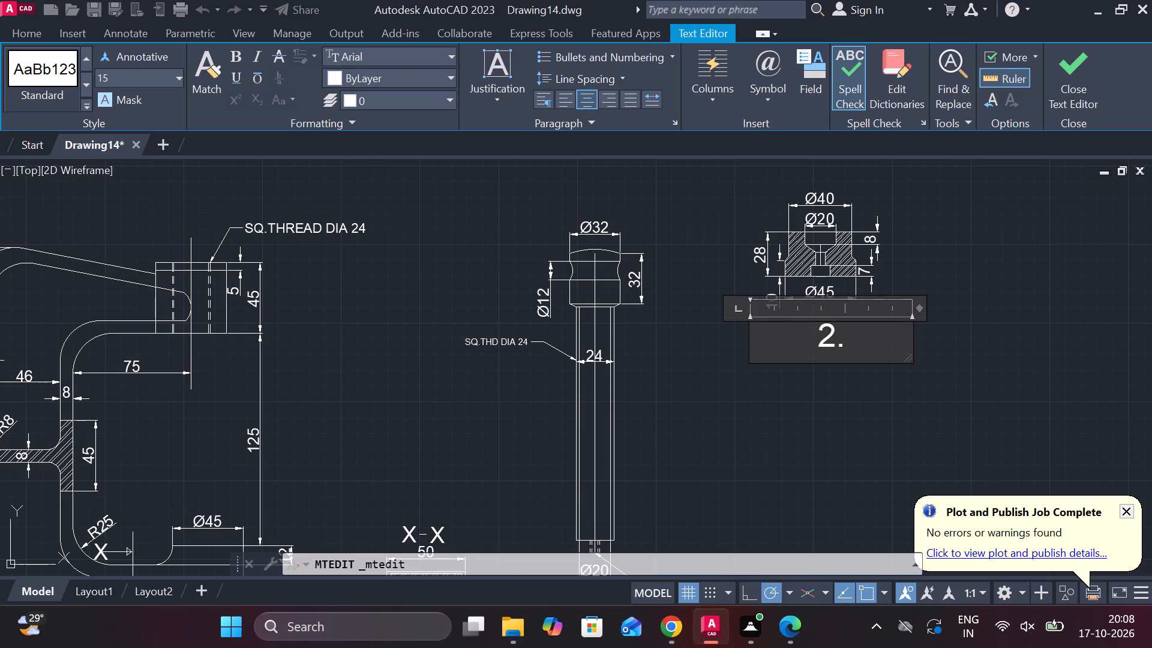
{"action": "key", "text": "BackSpace"}
{"action": "key", "text": "BackSpace"}
{"action": "type", "text": "3."}
{"action": "type", "text": "PAD"}
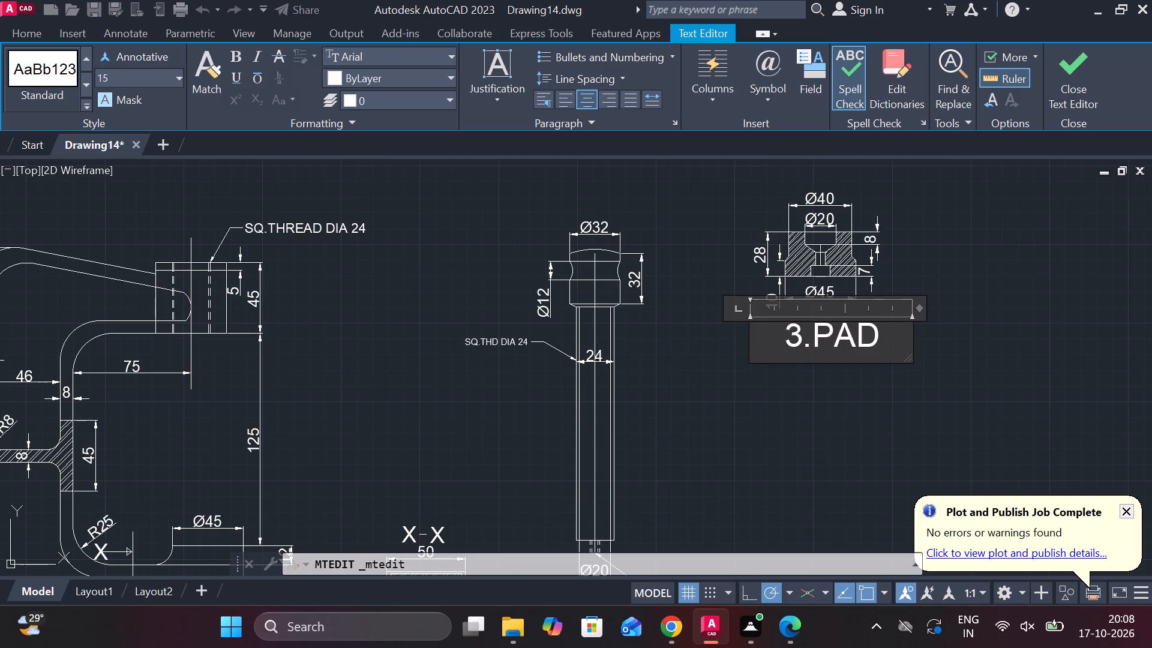
{"action": "left_click", "coordinate": [1056, 92]}
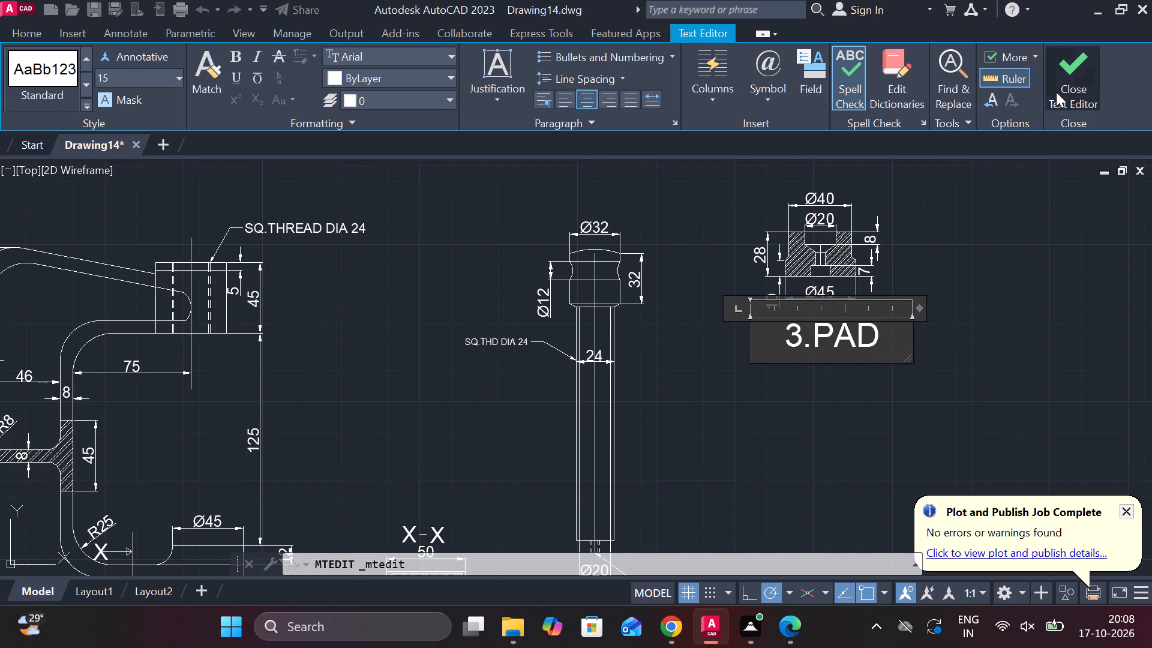
Add a vertical linear dimension beside the screw, from the head's upper side corner to the bottom end of the shank.
{"action": "scroll", "coordinate": [908, 340], "scroll_direction": "down", "scroll_amount": 1}
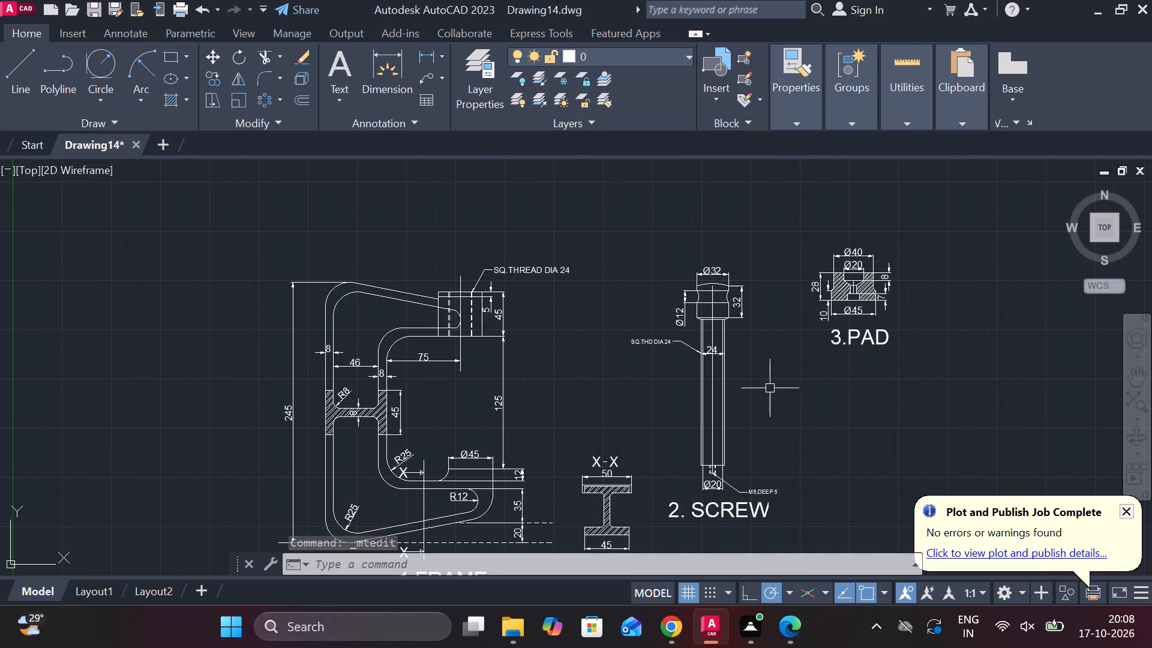
{"action": "left_click", "coordinate": [420, 57]}
{"action": "scroll", "coordinate": [658, 271], "scroll_direction": "up", "scroll_amount": 2}
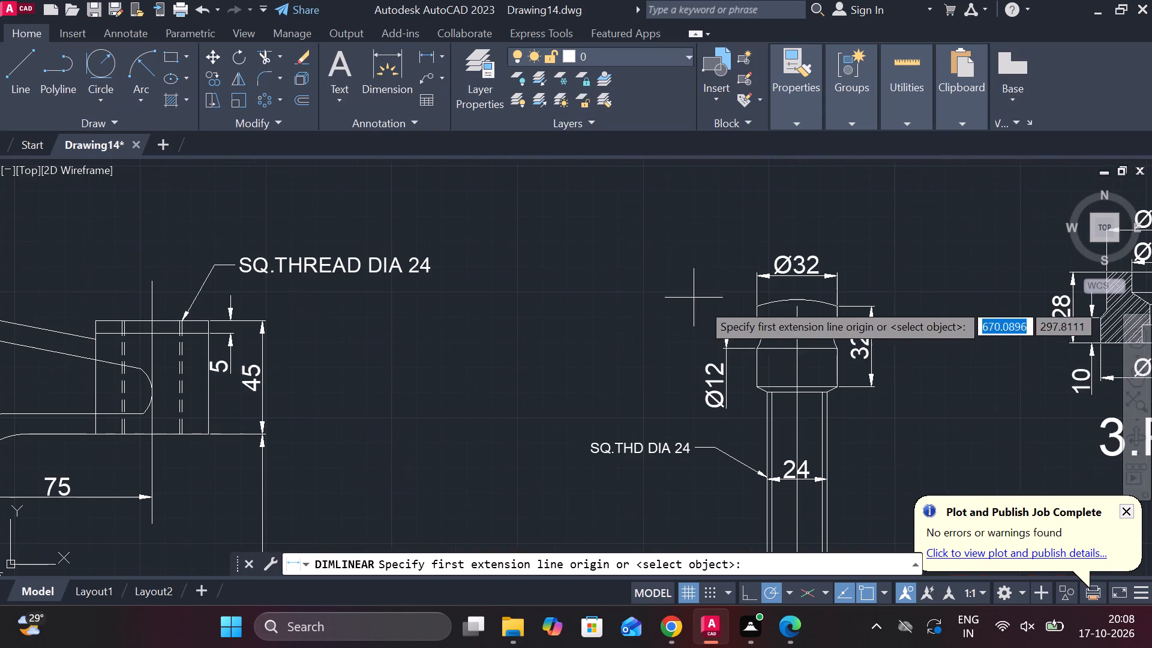
{"action": "middle_click_drag", "start_coordinate": [795, 331], "coordinate": [772, 328]}
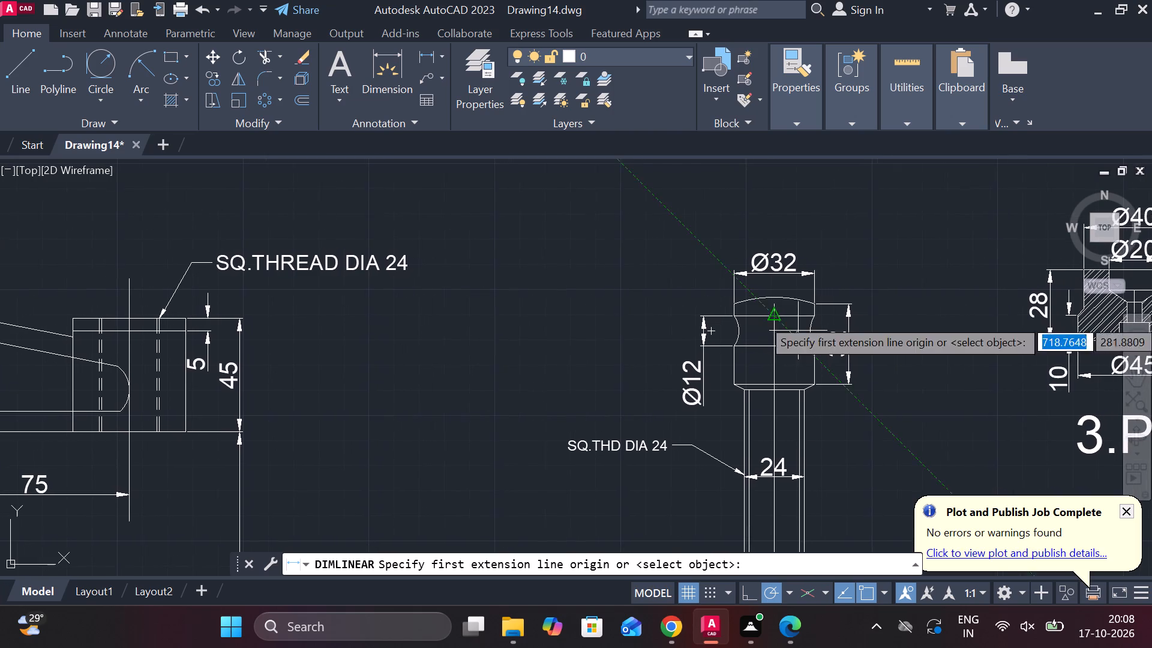
{"action": "scroll", "coordinate": [817, 301], "scroll_direction": "up", "scroll_amount": 3}
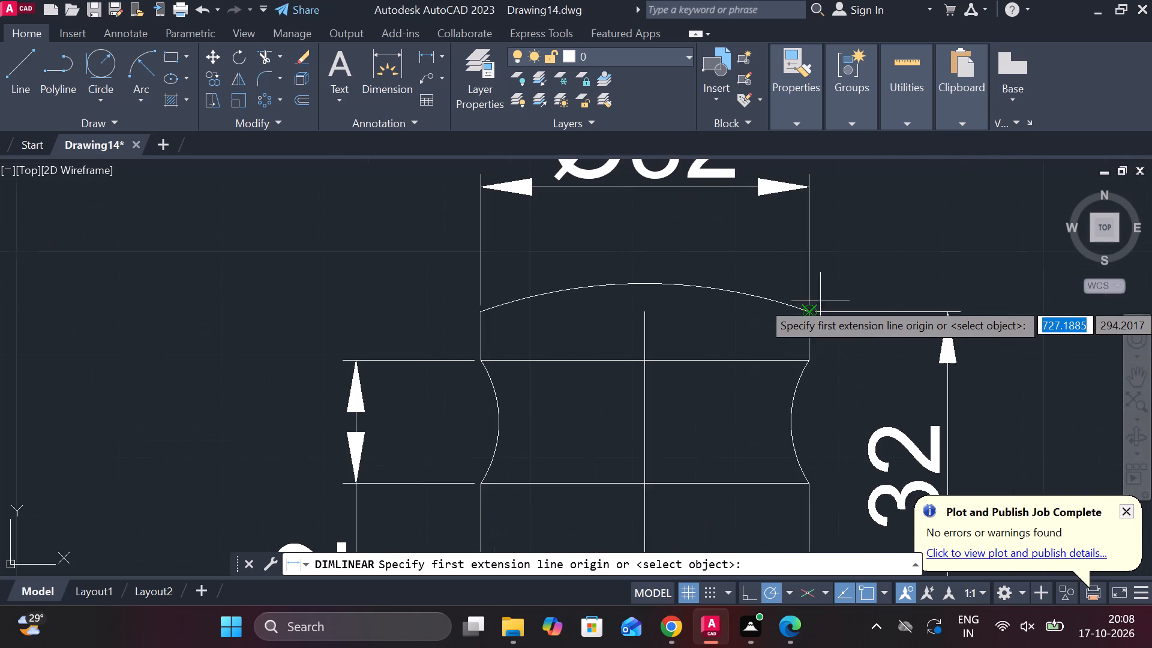
{"action": "left_click", "coordinate": [815, 314]}
{"action": "scroll", "coordinate": [799, 345], "scroll_direction": "down", "scroll_amount": 3}
{"action": "middle_click_drag", "start_coordinate": [797, 382], "coordinate": [754, 148]}
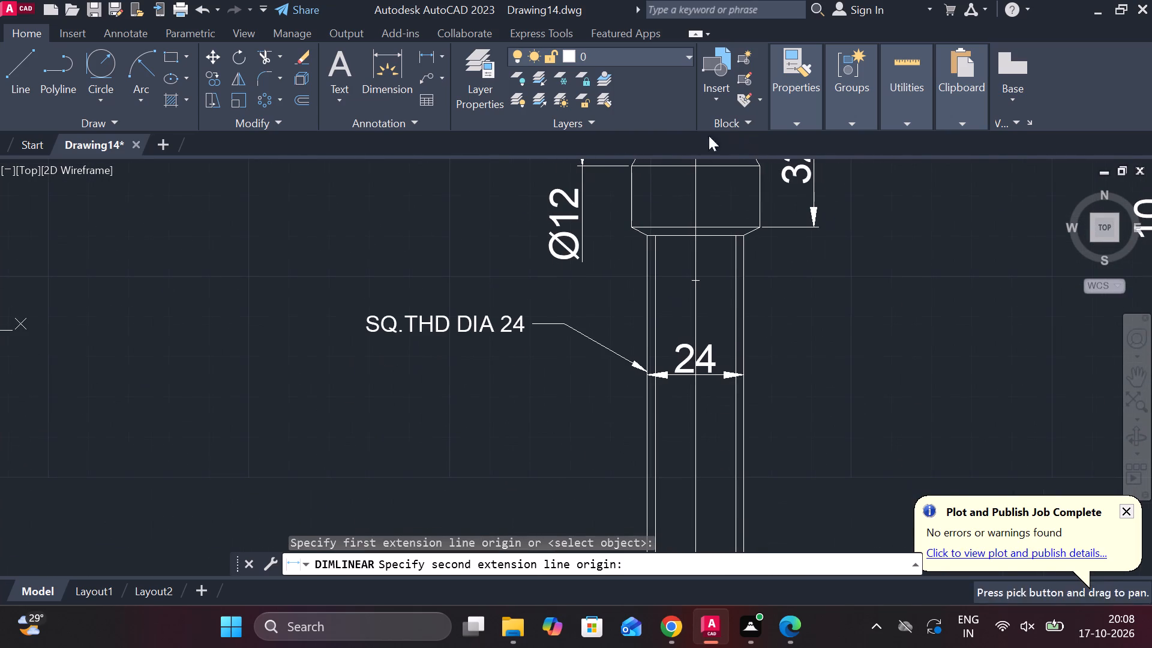
{"action": "middle_click_drag", "start_coordinate": [800, 422], "coordinate": [670, 249]}
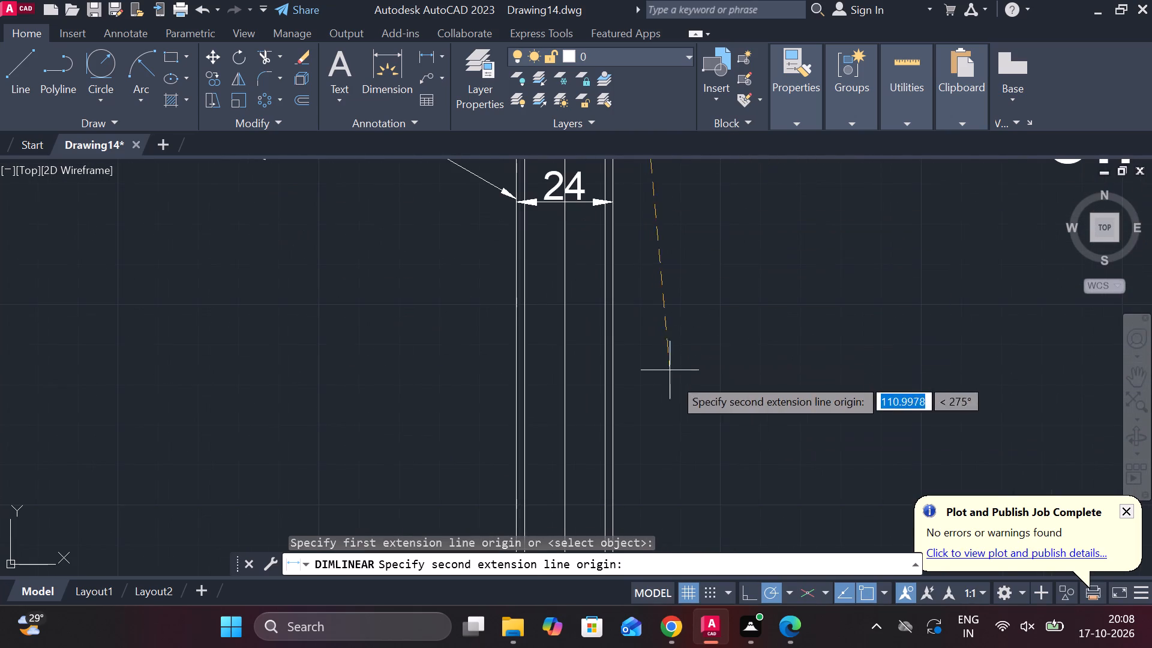
{"action": "middle_click_drag", "start_coordinate": [683, 385], "coordinate": [684, 217]}
{"action": "scroll", "coordinate": [658, 246], "scroll_direction": "down", "scroll_amount": 1}
{"action": "middle_click_drag", "start_coordinate": [676, 360], "coordinate": [647, 217]}
{"action": "scroll", "coordinate": [622, 241], "scroll_direction": "up", "scroll_amount": 2}
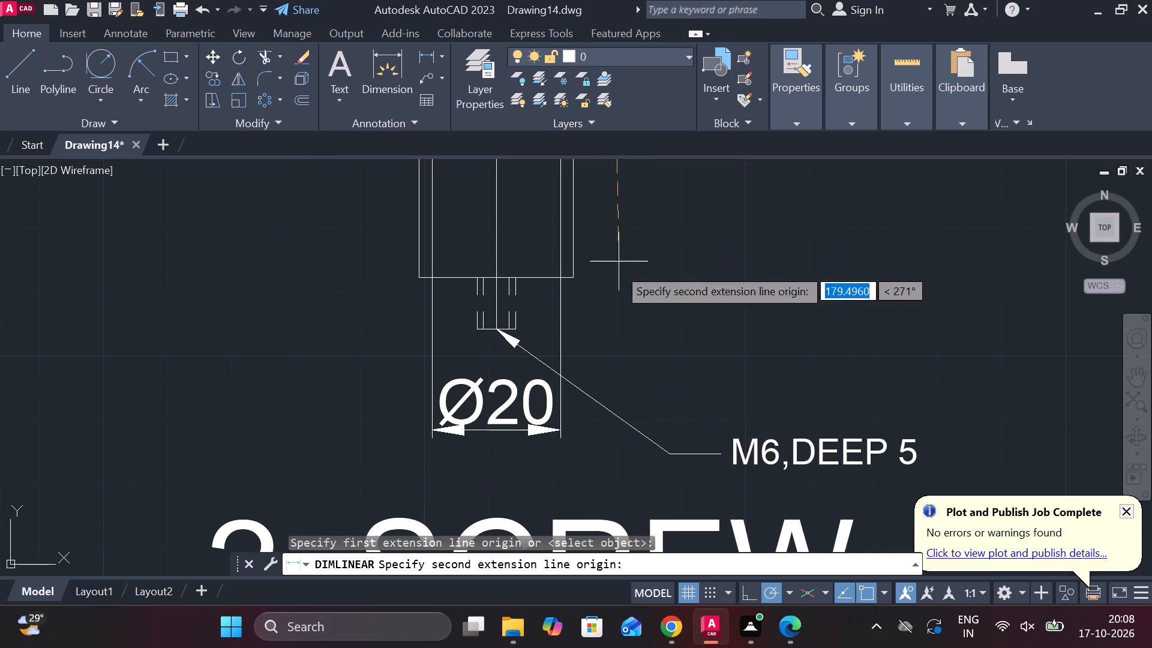
{"action": "left_click", "coordinate": [494, 326]}
{"action": "scroll", "coordinate": [652, 256], "scroll_direction": "down", "scroll_amount": 2}
{"action": "middle_click_drag", "start_coordinate": [656, 307], "coordinate": [638, 435]}
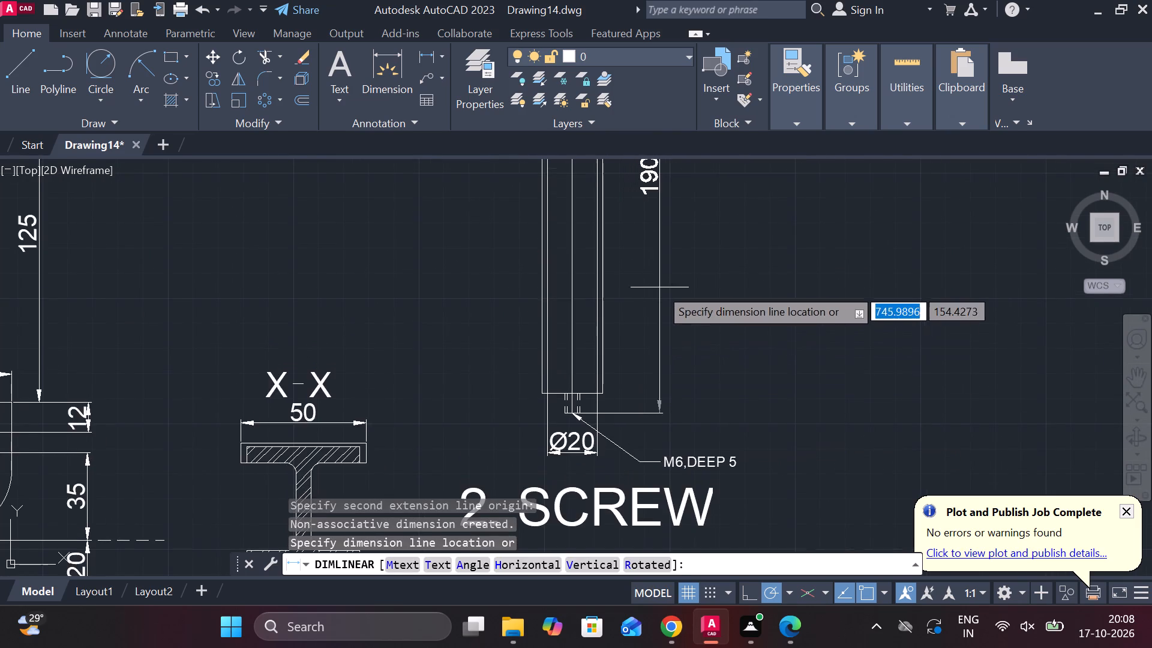
{"action": "scroll", "coordinate": [659, 287], "scroll_direction": "down", "scroll_amount": 1}
{"action": "middle_click_drag", "start_coordinate": [669, 205], "coordinate": [642, 344]}
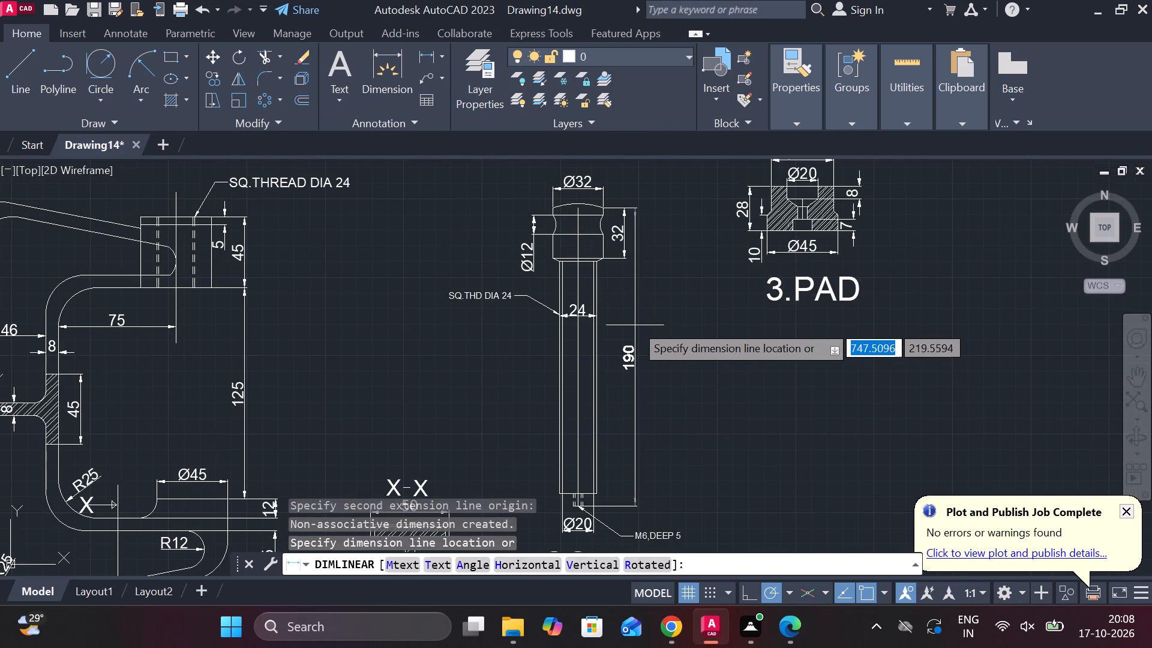
{"action": "left_click", "coordinate": [641, 326]}
Add a multileader from the lower corner of the pad's bottom recess with the note "DIA 7,C BORE DIA 12".
{"action": "scroll", "coordinate": [663, 346], "scroll_direction": "down", "scroll_amount": 1}
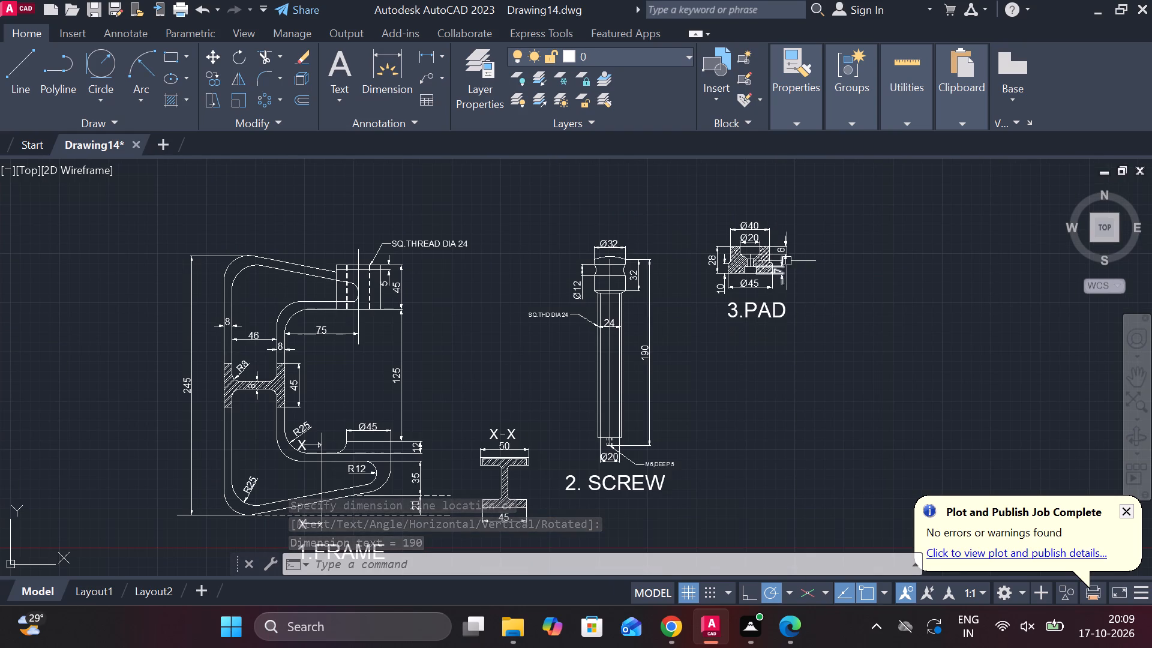
{"action": "scroll", "coordinate": [797, 261], "scroll_direction": "up", "scroll_amount": 1}
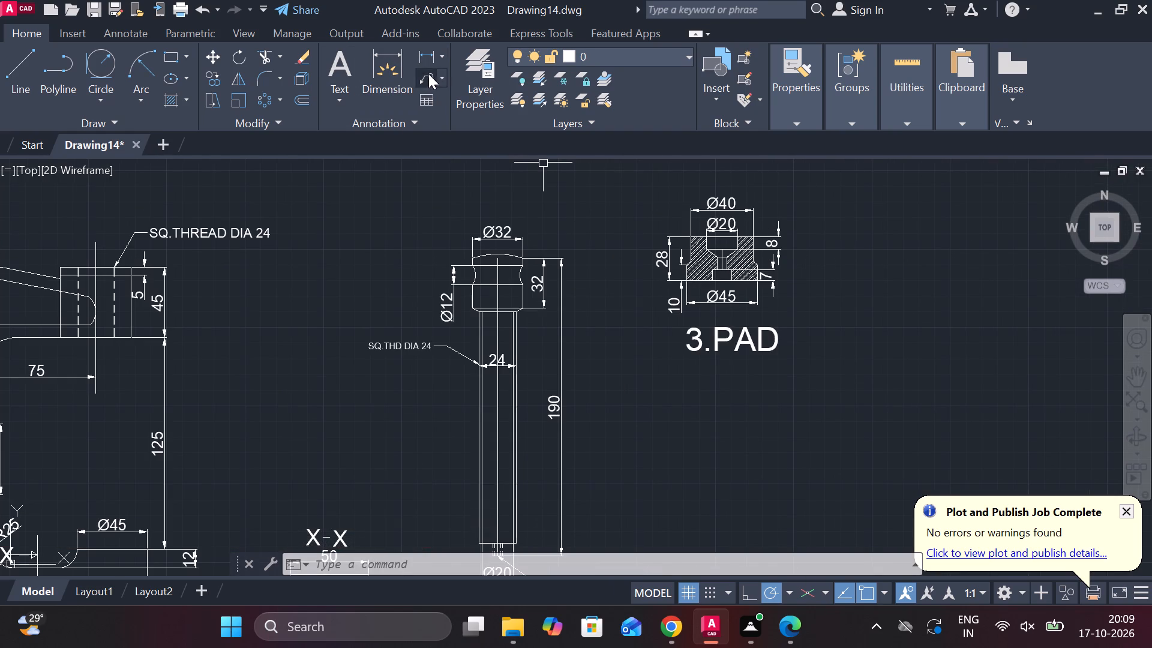
{"action": "left_click", "coordinate": [427, 75]}
{"action": "scroll", "coordinate": [737, 315], "scroll_direction": "up", "scroll_amount": 3}
{"action": "middle_click_drag", "start_coordinate": [759, 293], "coordinate": [545, 356]}
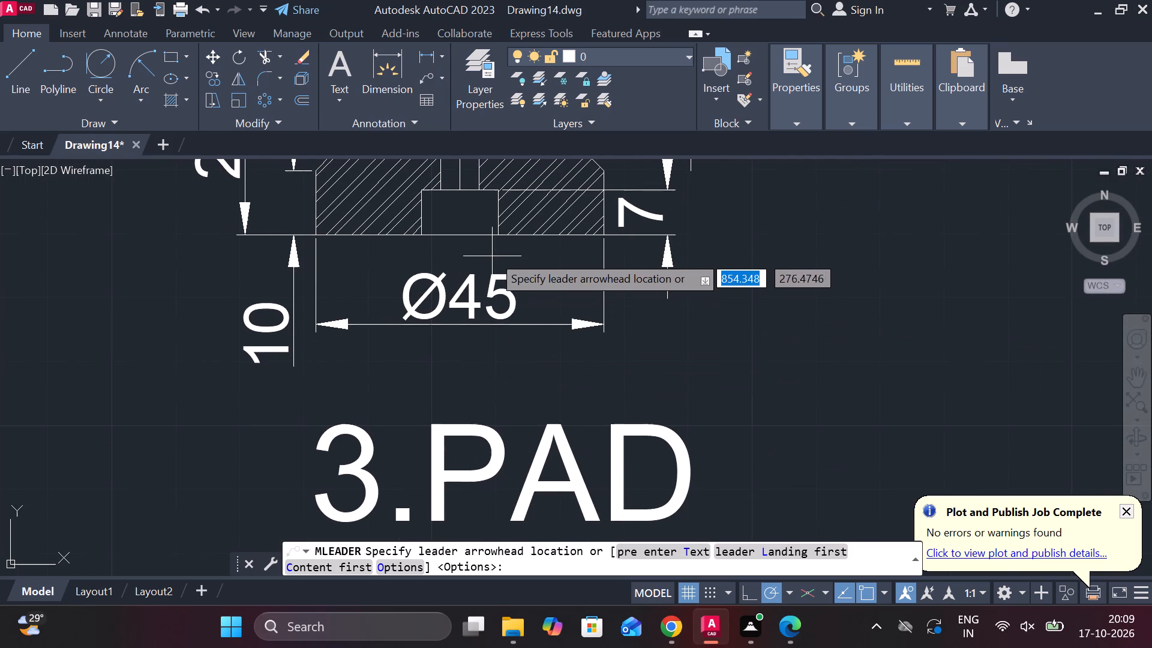
{"action": "left_click", "coordinate": [492, 237]}
{"action": "left_click", "coordinate": [733, 364]}
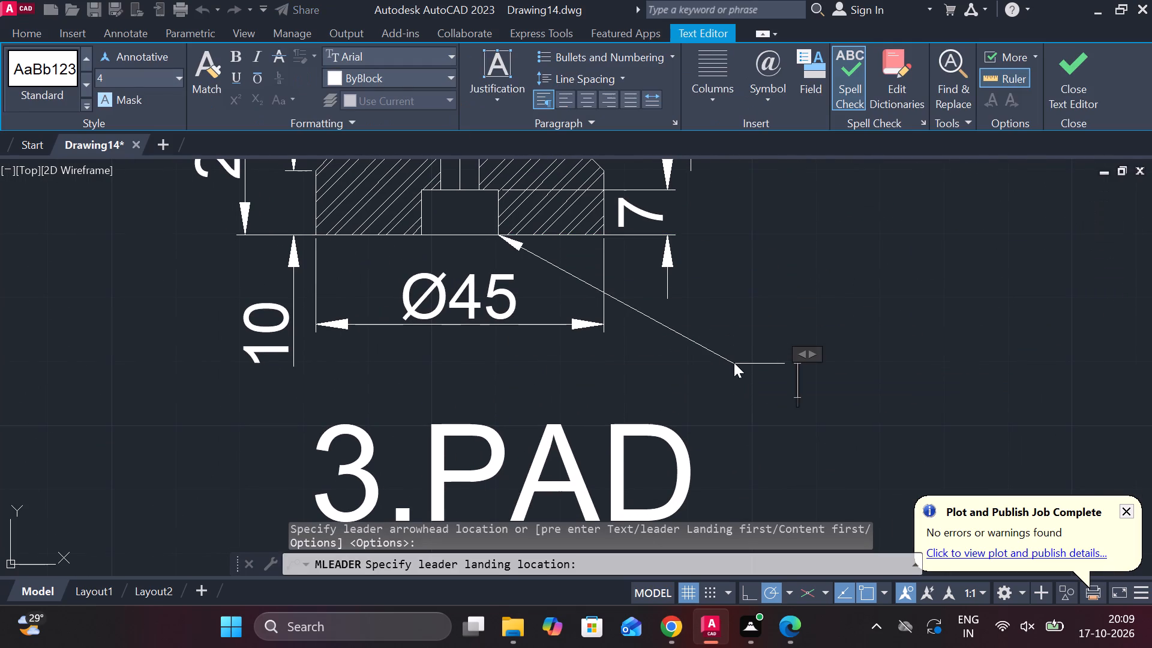
{"action": "type", "text": "DIA"}
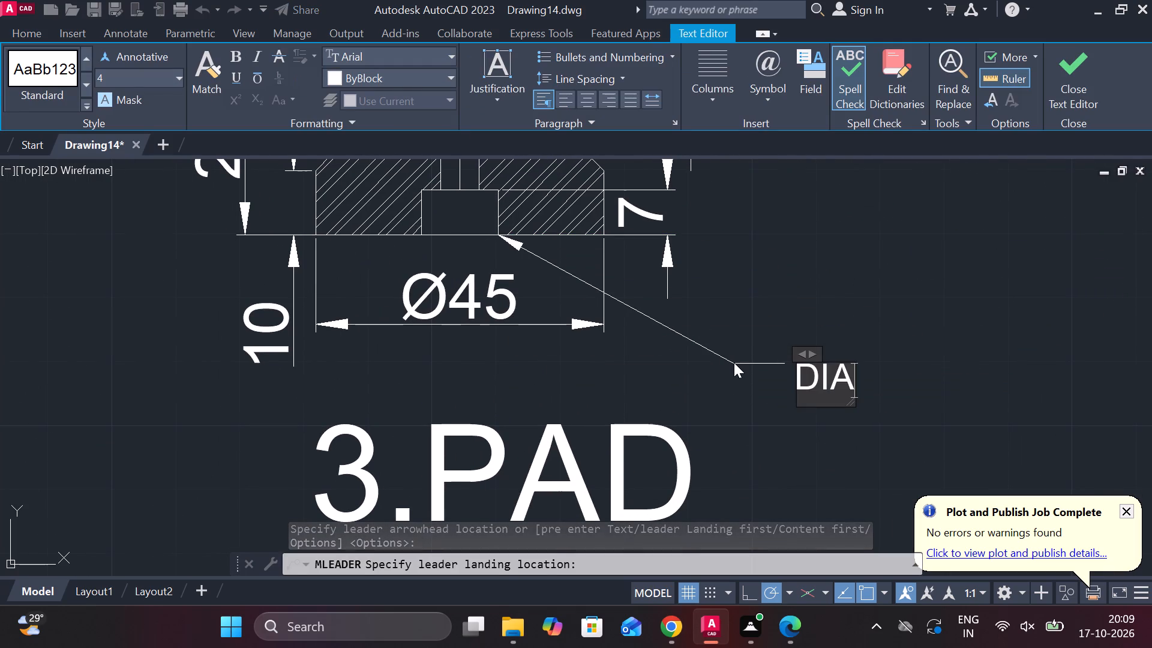
{"action": "key", "text": "space"}
{"action": "key", "text": "7"}
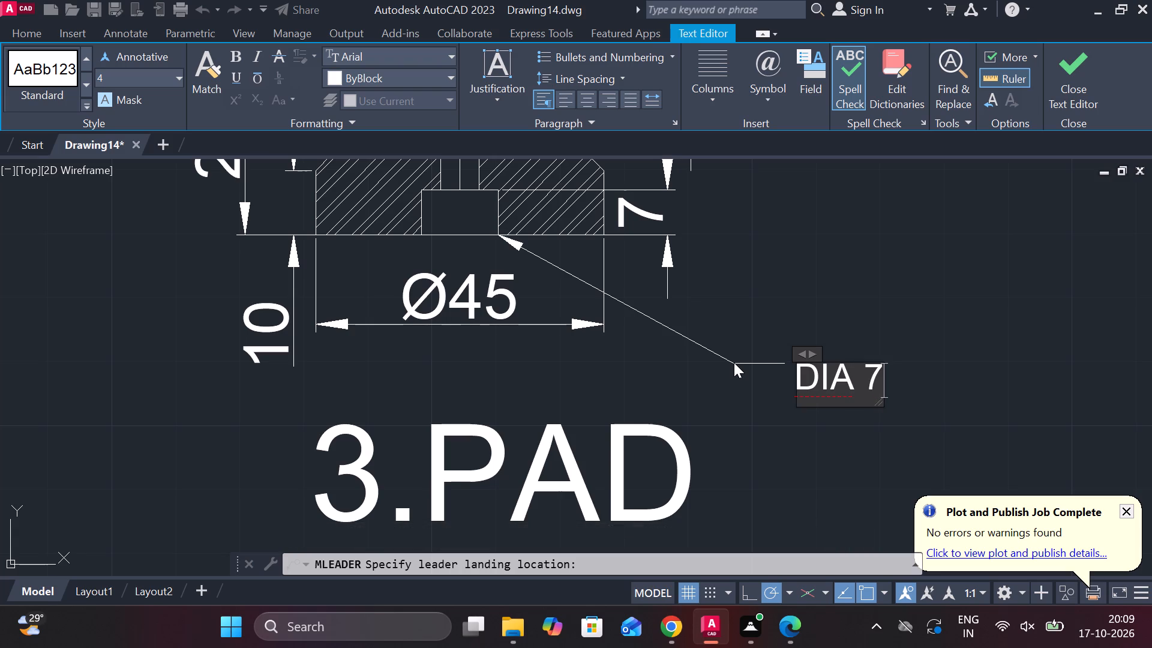
{"action": "key", "text": "ctrl+z"}
{"action": "key", "text": "Escape"}
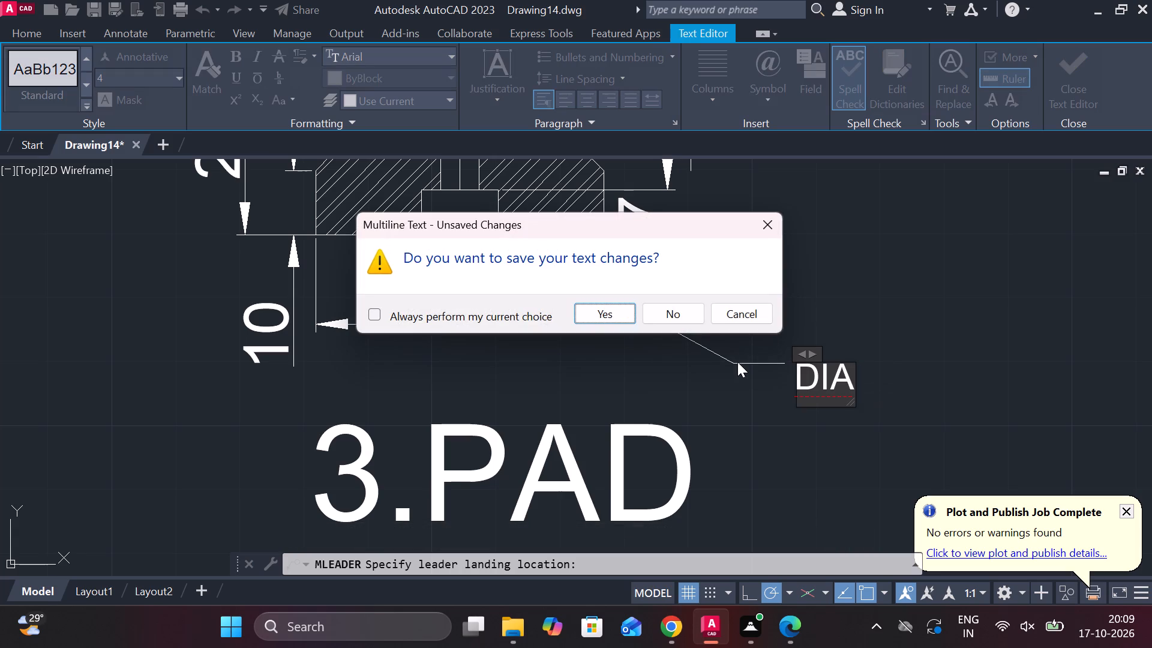
{"action": "left_click", "coordinate": [769, 213]}
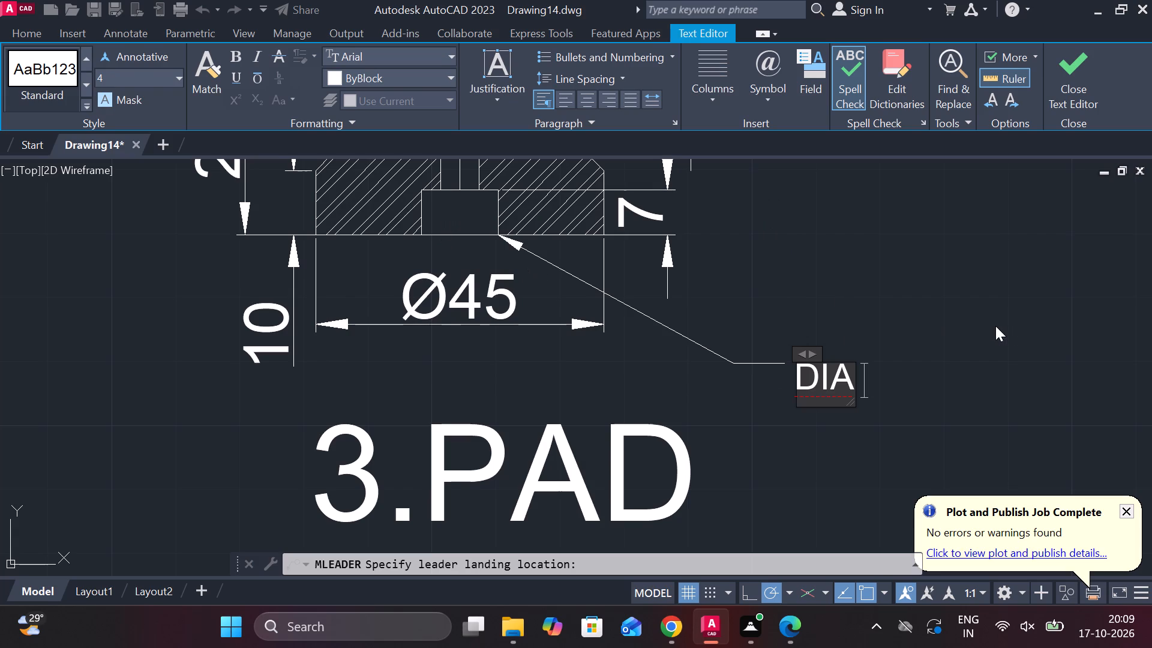
{"action": "key", "text": "7"}
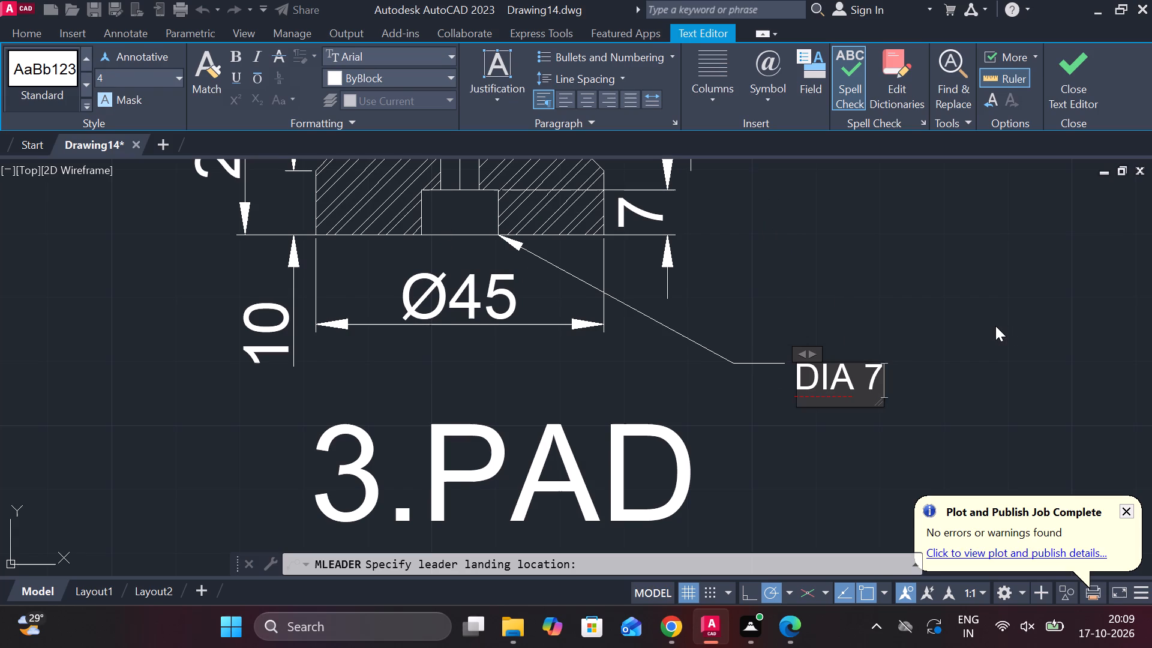
{"action": "key", "text": "comma"}
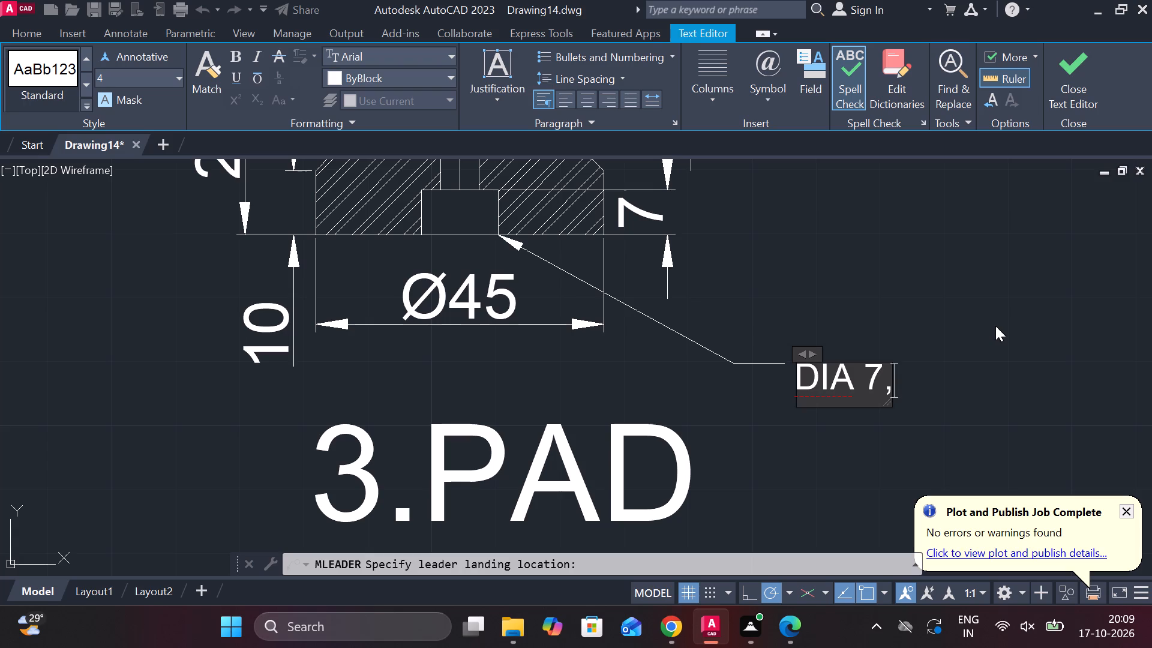
{"action": "key", "text": "c"}
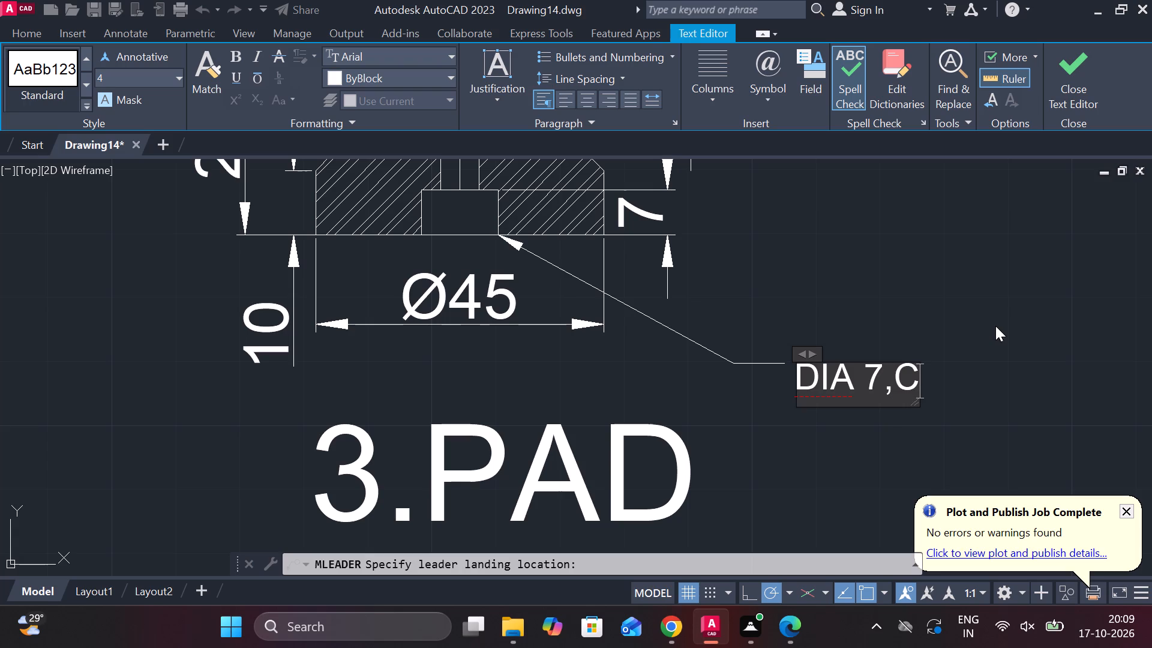
{"action": "key", "text": "space"}
{"action": "type", "text": "BORE"}
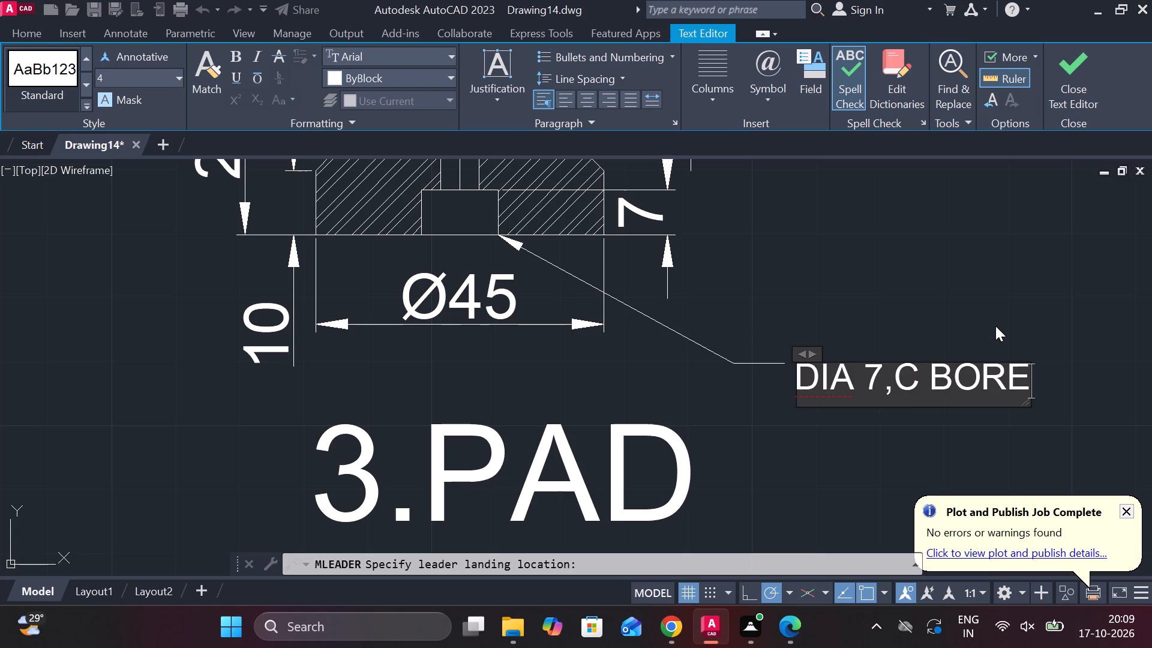
{"action": "key", "text": "space"}
{"action": "type", "text": "DIA"}
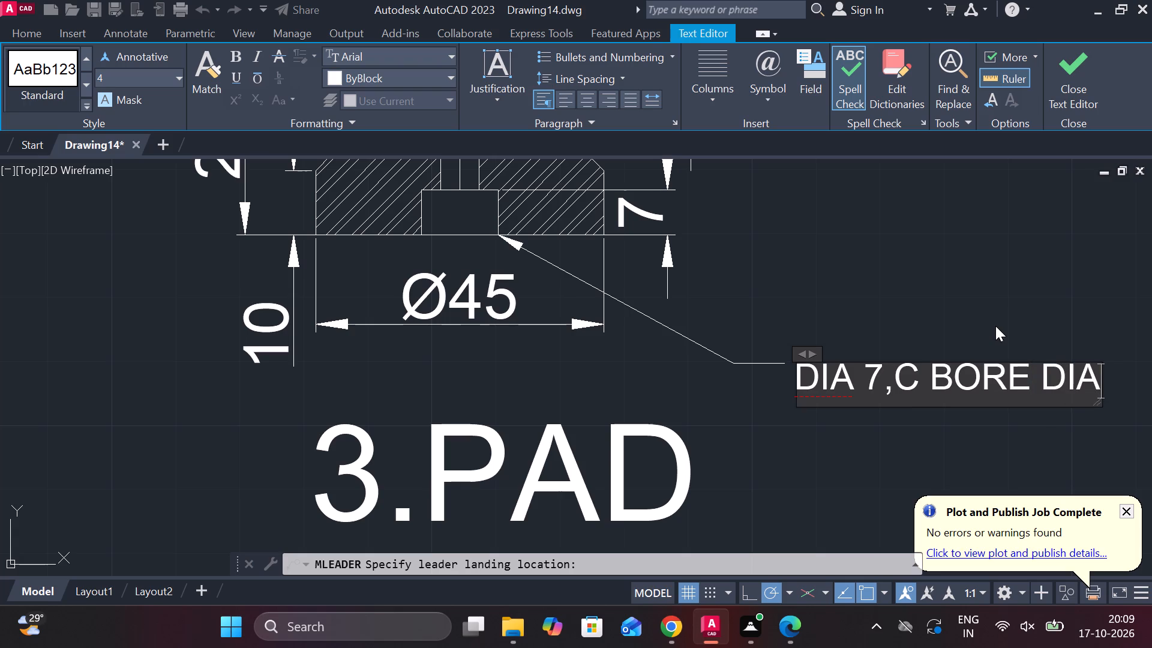
{"action": "key", "text": "space"}
{"action": "type", "text": "12"}
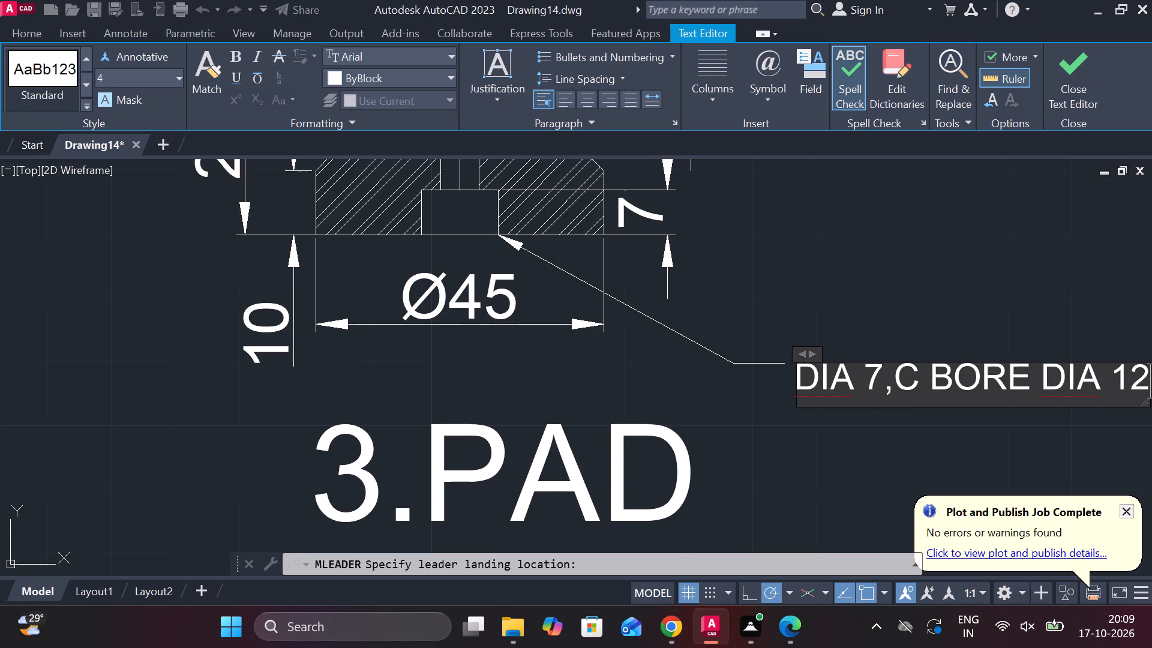
Insert an apostrophe after the C so the leader note reads "DIA 7,C' BORE DIA 12", and finish the text.
{"action": "left_click", "coordinate": [921, 367]}
{"action": "key", "text": "shift+quotedbl"}
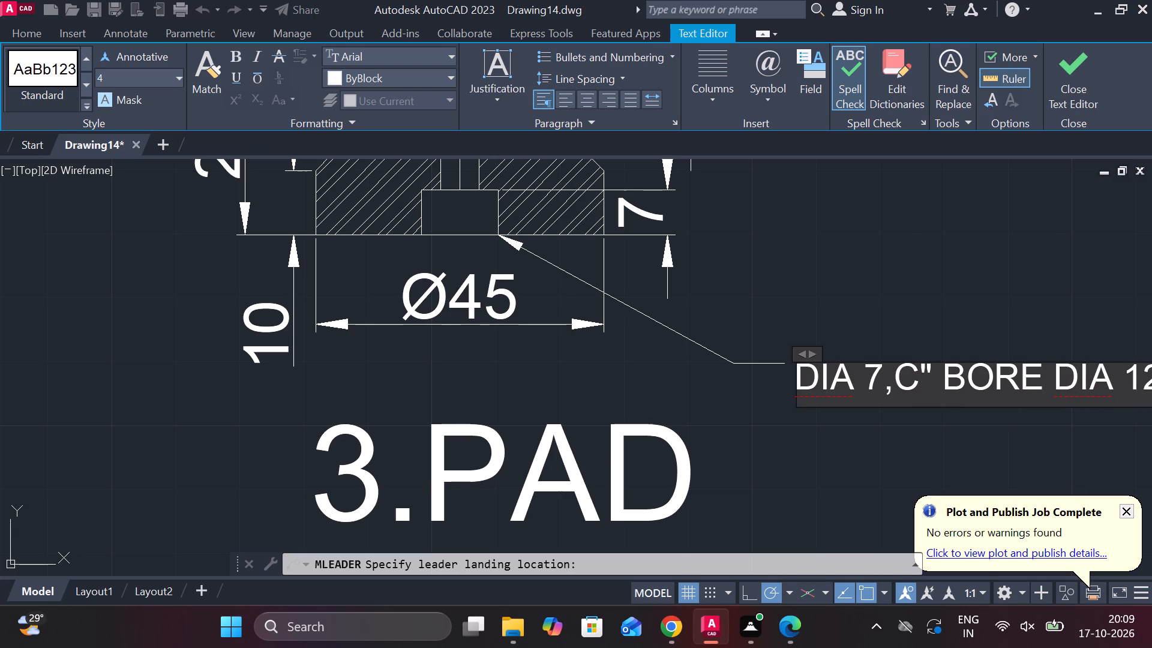
{"action": "key", "text": "BackSpace"}
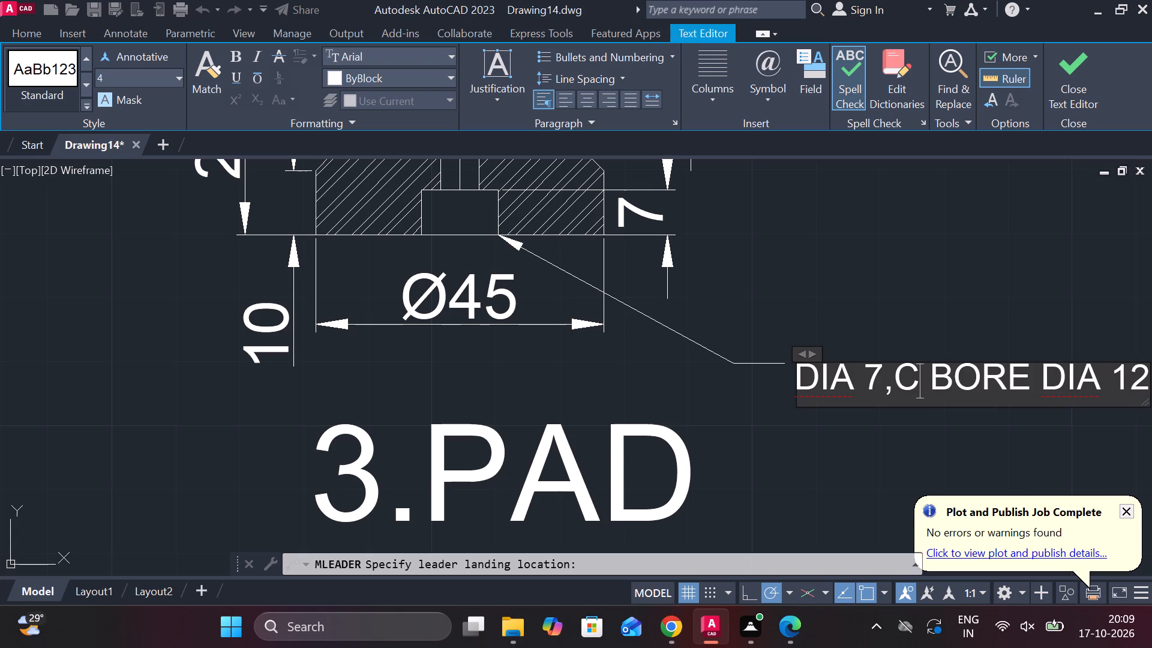
{"action": "key", "text": "ctrl+apostrophe"}
{"action": "key", "text": "ctrl+apostrophe"}
{"action": "key", "text": "shift+quotedbl"}
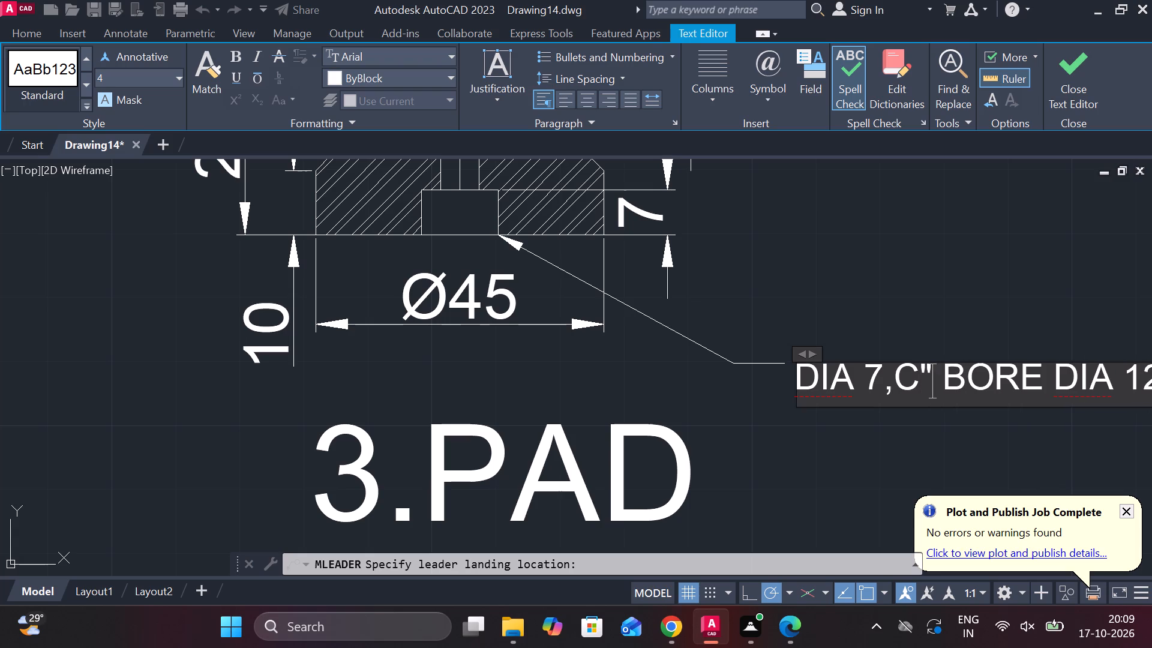
{"action": "scroll", "coordinate": [920, 367], "scroll_direction": "up", "scroll_amount": 2}
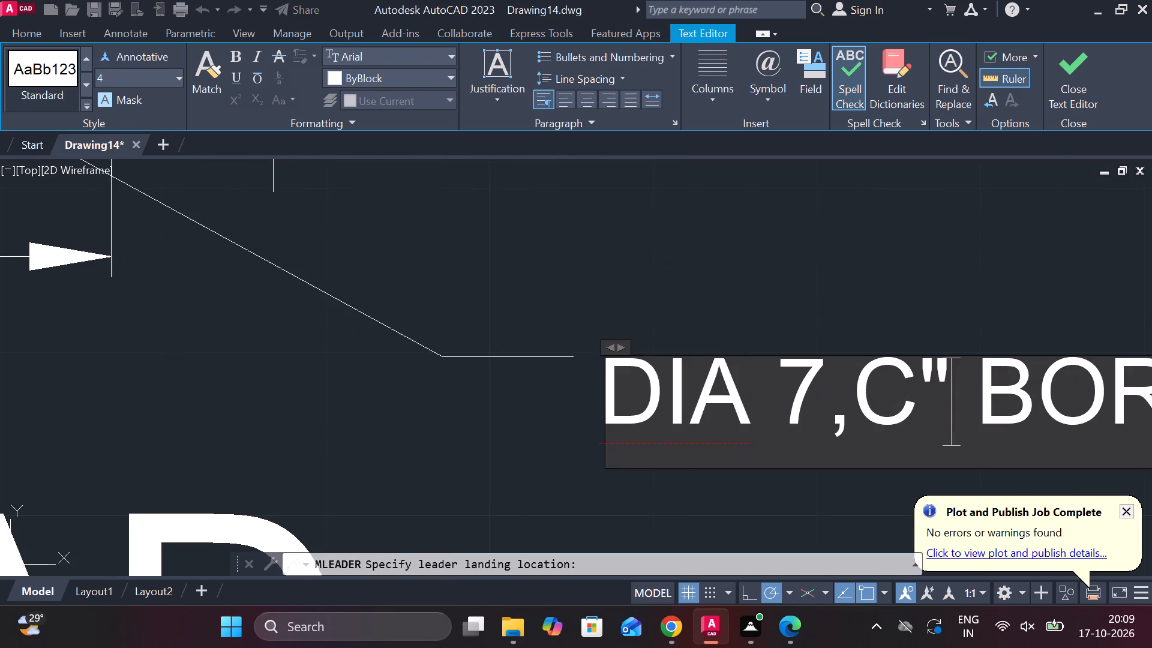
{"action": "left_click", "coordinate": [934, 367]}
{"action": "left_click", "coordinate": [961, 364]}
{"action": "key", "text": "BackSpace"}
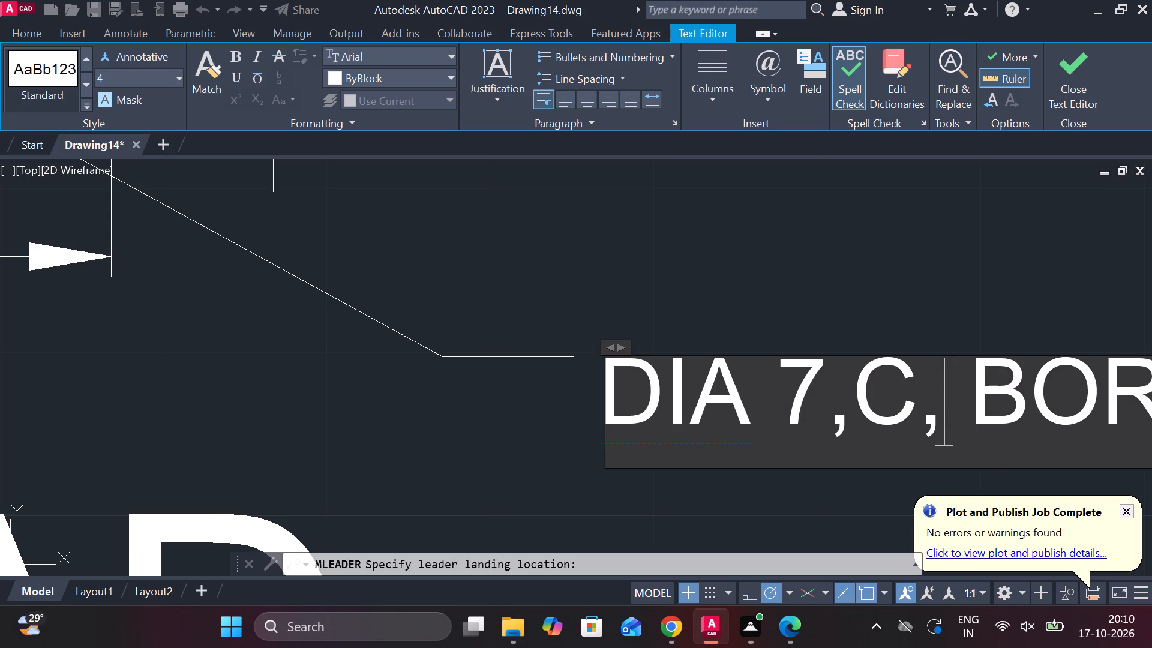
{"action": "key", "text": "BackSpace"}
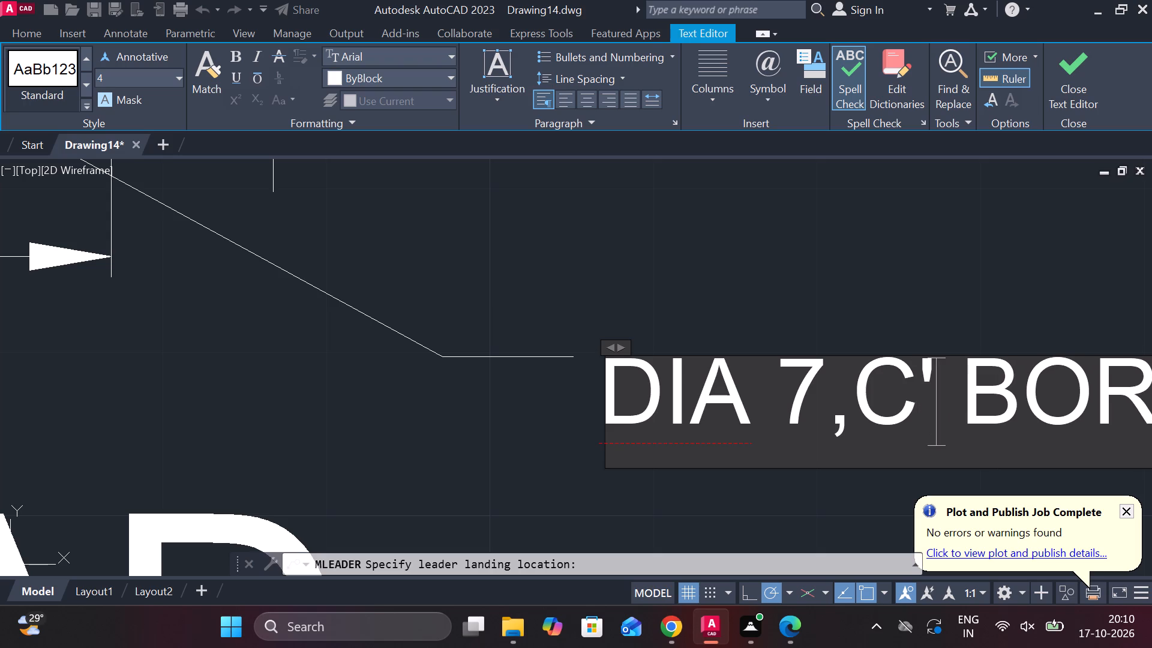
{"action": "left_click", "coordinate": [1073, 70]}
Move the leader's arrowhead to the centre of the upper edge of the pad's bottom recess.
{"action": "scroll", "coordinate": [962, 323], "scroll_direction": "down", "scroll_amount": 3}
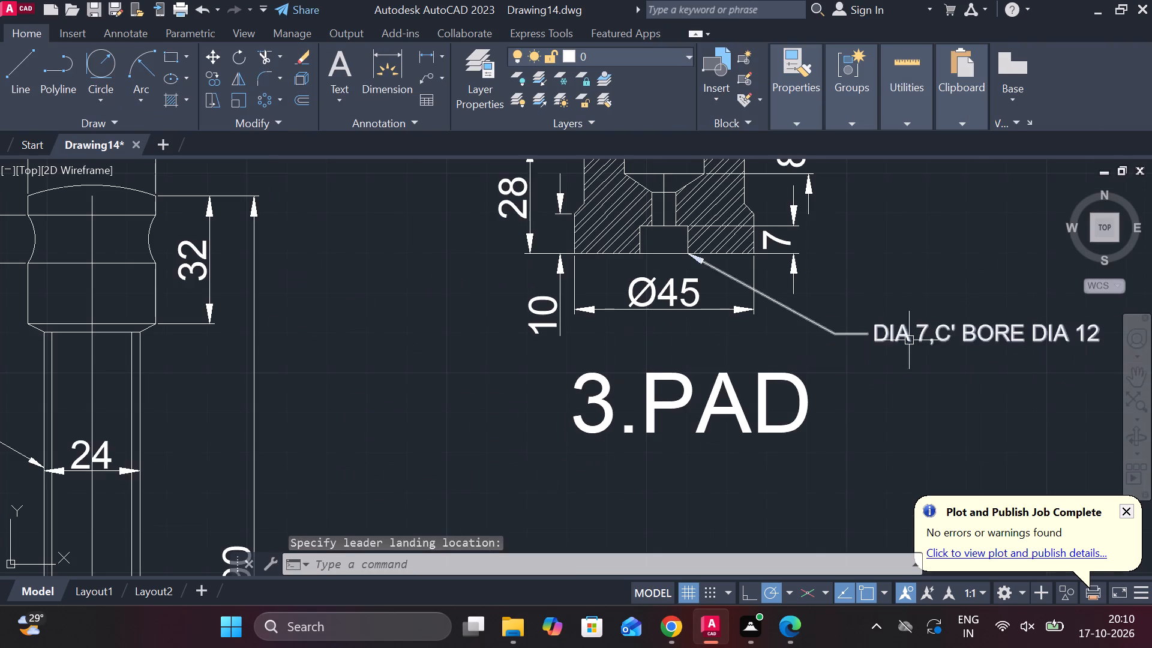
{"action": "scroll", "coordinate": [682, 236], "scroll_direction": "up", "scroll_amount": 2}
{"action": "left_click", "coordinate": [711, 287]}
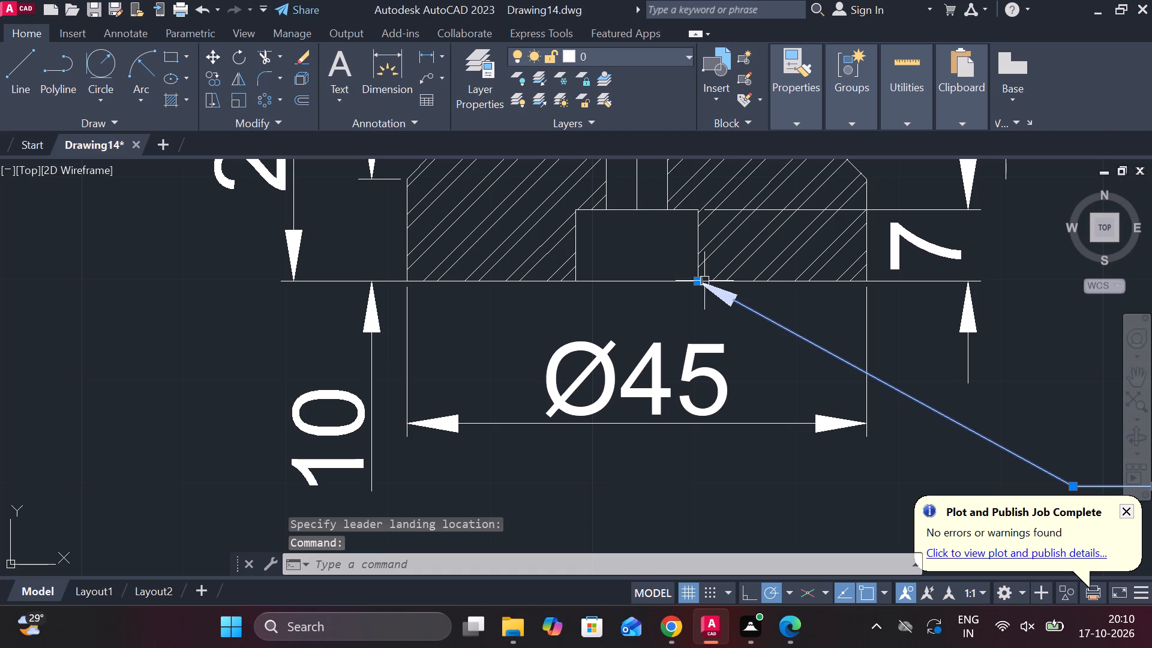
{"action": "left_click", "coordinate": [701, 281]}
{"action": "left_click", "coordinate": [643, 203]}
{"action": "scroll", "coordinate": [677, 233], "scroll_direction": "down", "scroll_amount": 1}
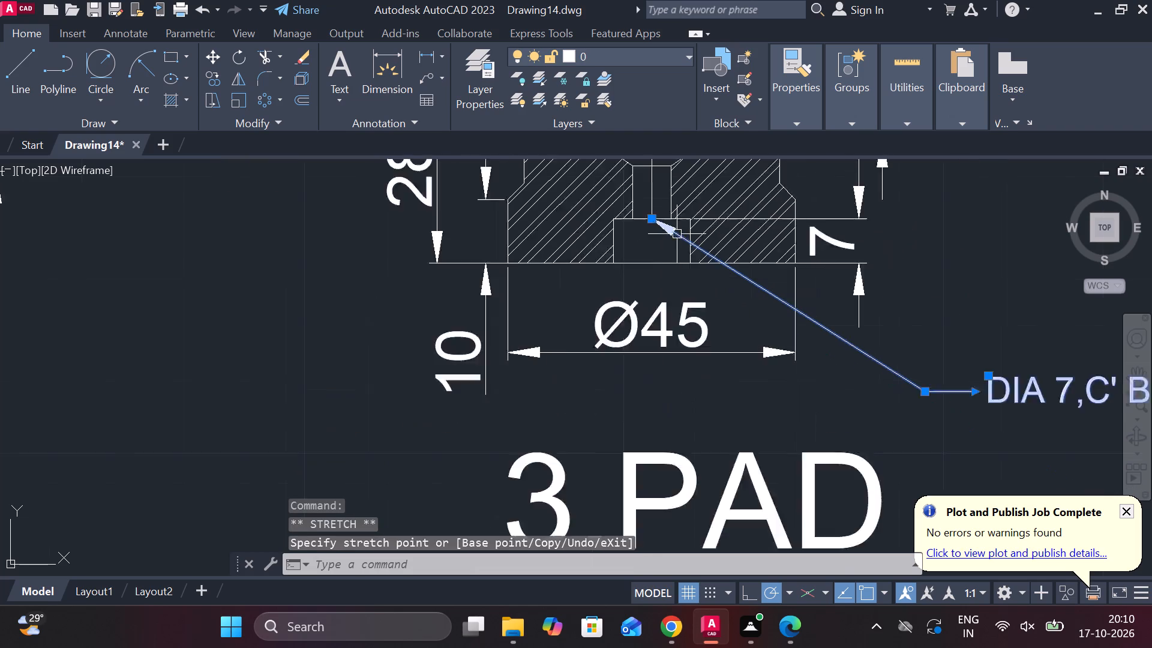
{"action": "scroll", "coordinate": [677, 235], "scroll_direction": "down", "scroll_amount": 1}
{"action": "key", "text": "Escape"}
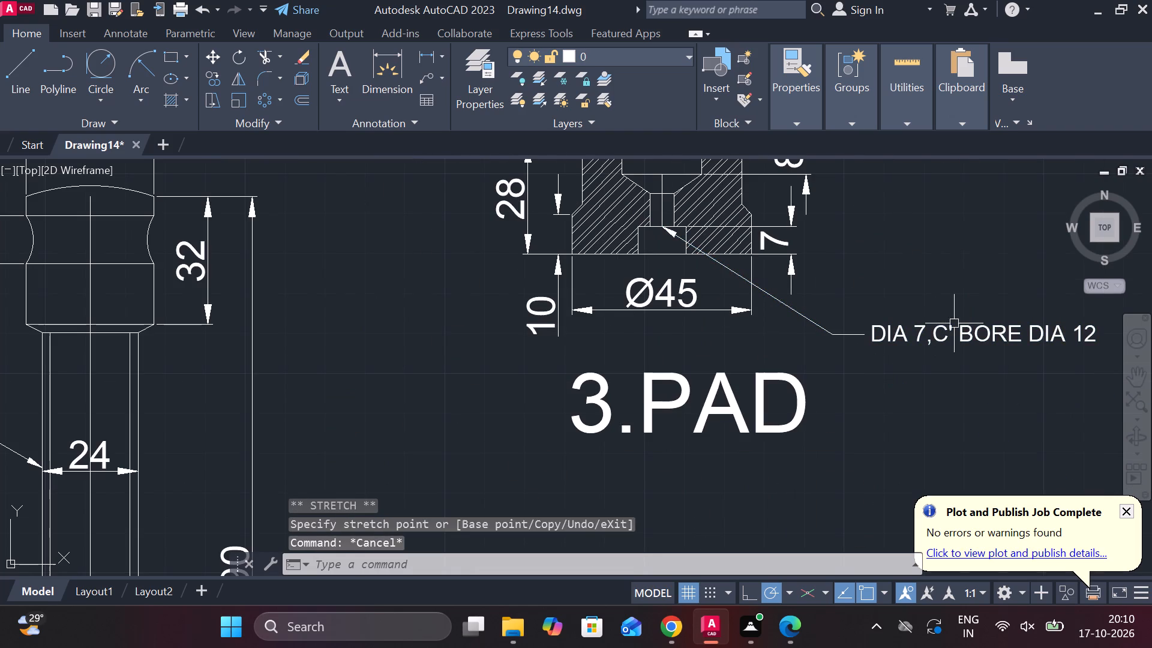
Draw a closed rectangle 12 wide and 5 high with lines, in the empty area below the 3.PAD label.
{"action": "scroll", "coordinate": [950, 325], "scroll_direction": "down", "scroll_amount": 2}
{"action": "scroll", "coordinate": [936, 376], "scroll_direction": "down", "scroll_amount": 2}
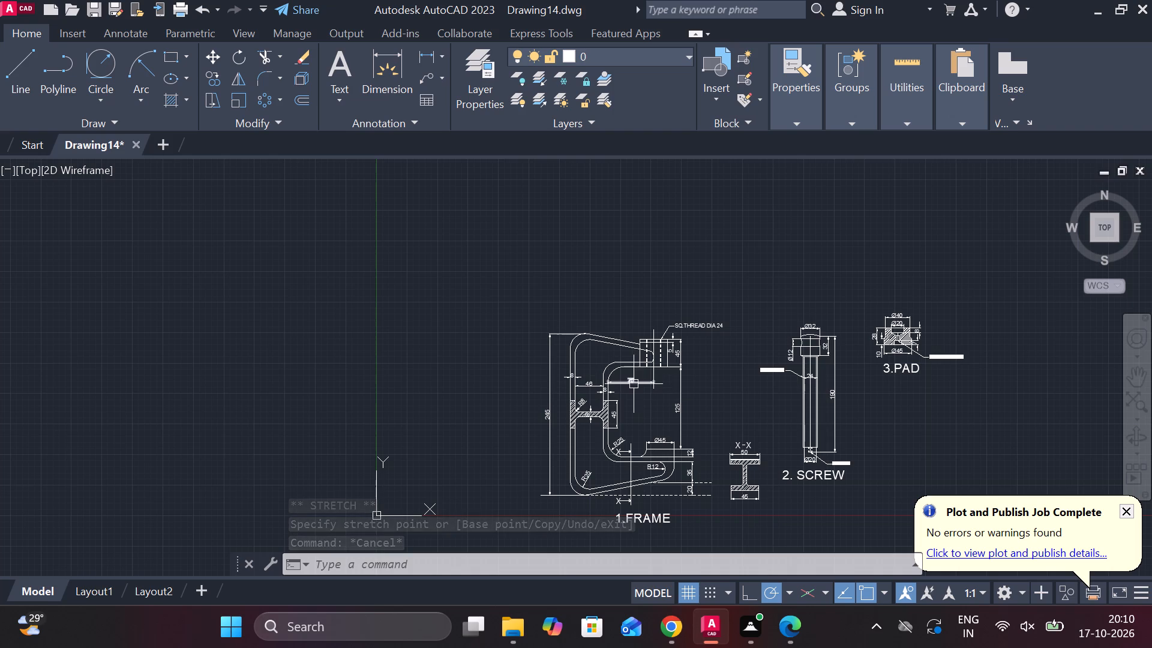
{"action": "middle_click_drag", "start_coordinate": [632, 404], "coordinate": [620, 285]}
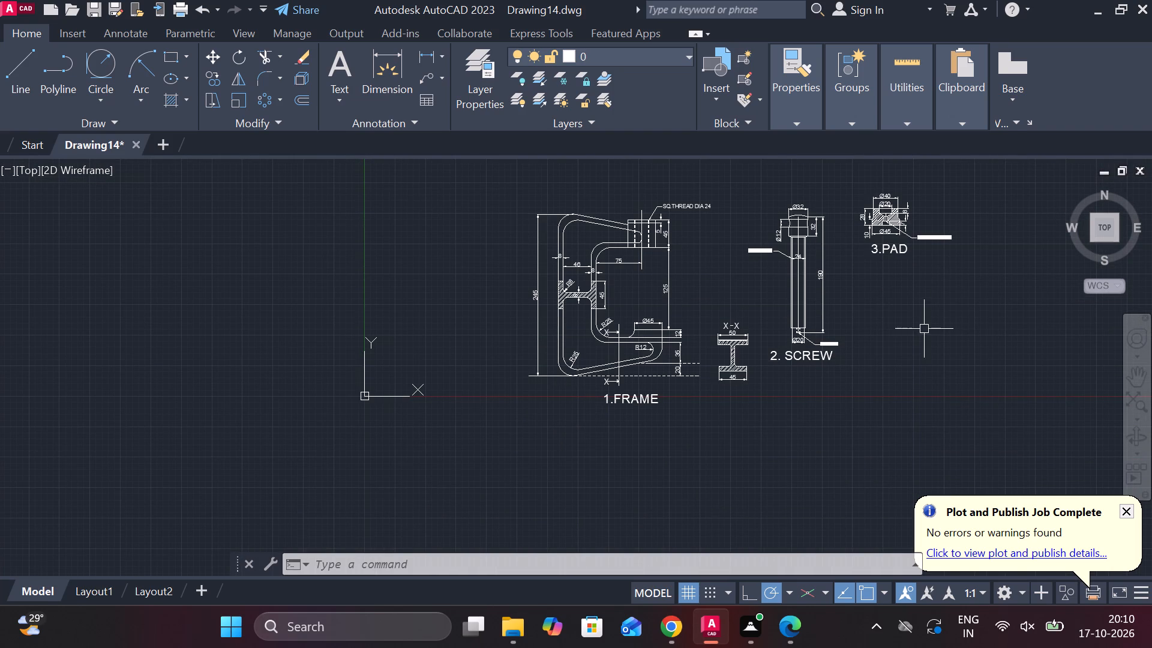
{"action": "middle_click_drag", "start_coordinate": [925, 321], "coordinate": [652, 438]}
{"action": "scroll", "coordinate": [645, 422], "scroll_direction": "up", "scroll_amount": 3}
{"action": "middle_click_drag", "start_coordinate": [626, 388], "coordinate": [662, 467]}
{"action": "middle_click_drag", "start_coordinate": [545, 419], "coordinate": [589, 450]}
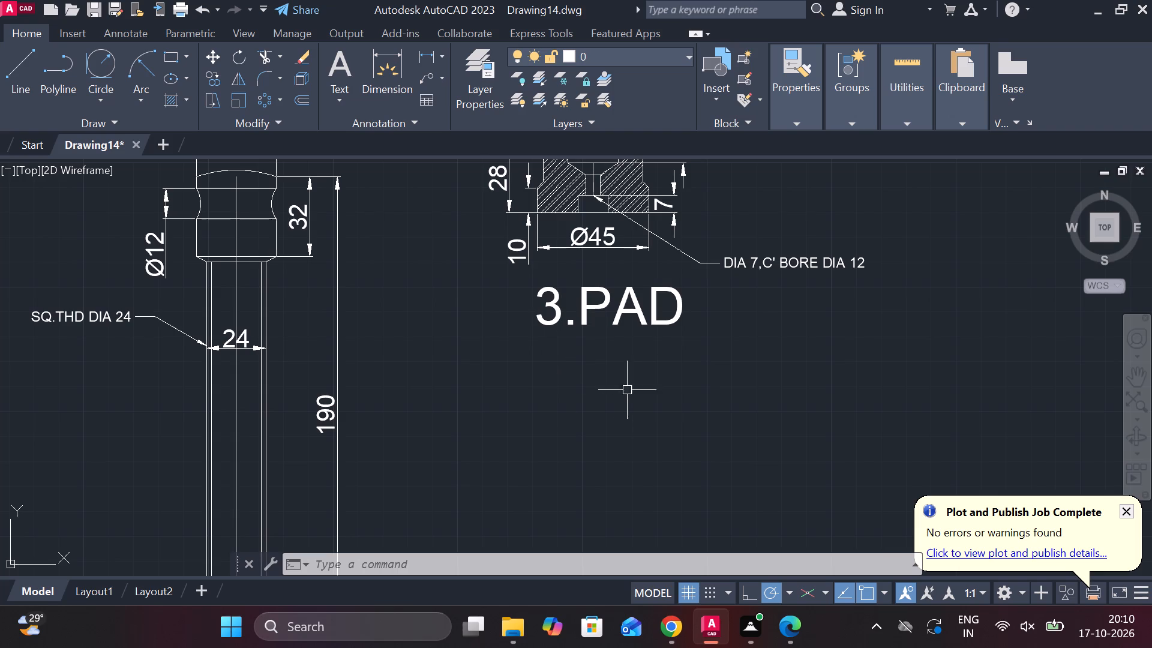
{"action": "scroll", "coordinate": [595, 380], "scroll_direction": "up", "scroll_amount": 2}
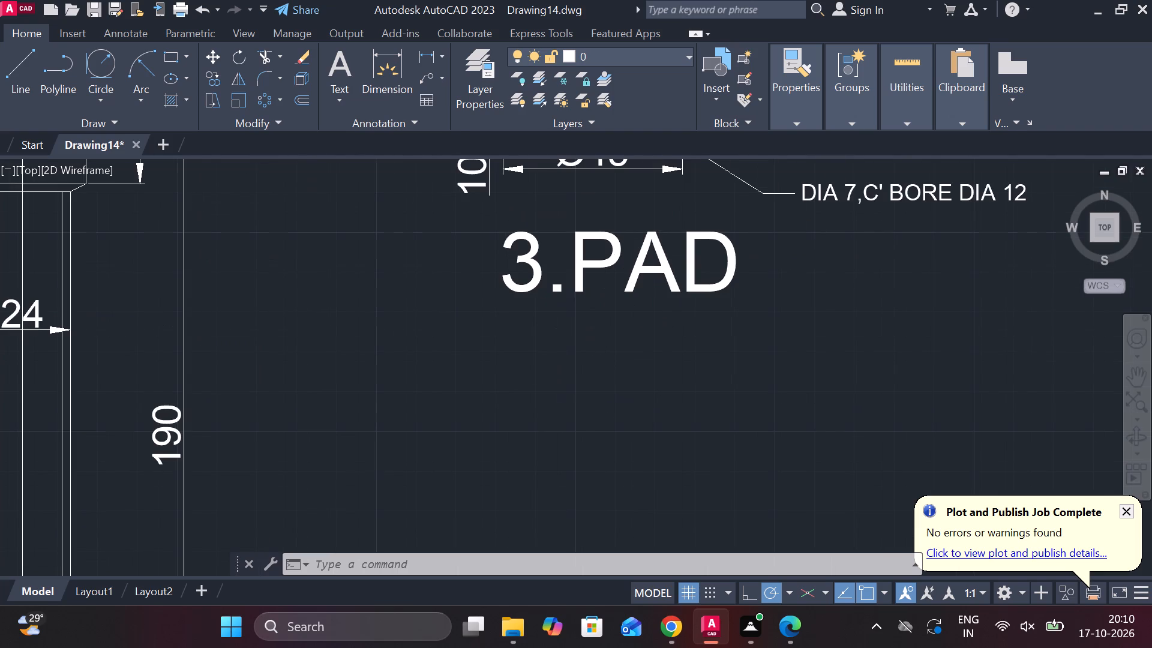
{"action": "scroll", "coordinate": [557, 392], "scroll_direction": "up", "scroll_amount": 2}
{"action": "middle_click", "coordinate": [561, 361]}
{"action": "scroll", "coordinate": [561, 361], "scroll_direction": "down", "scroll_amount": 3}
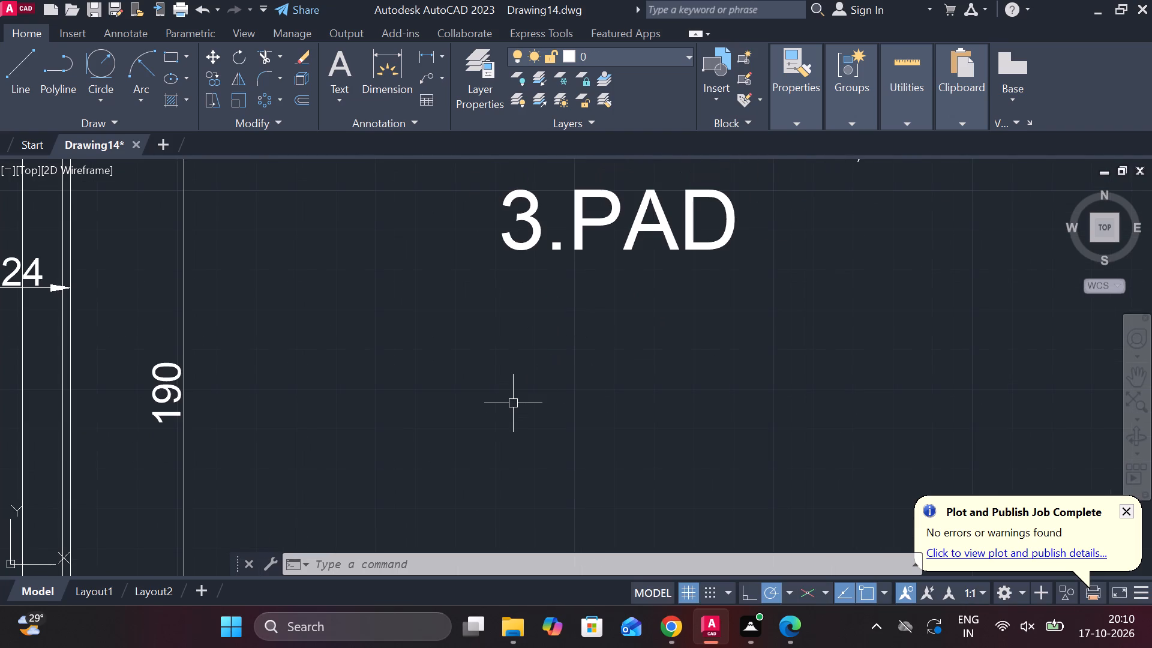
{"action": "key", "text": "Escape"}
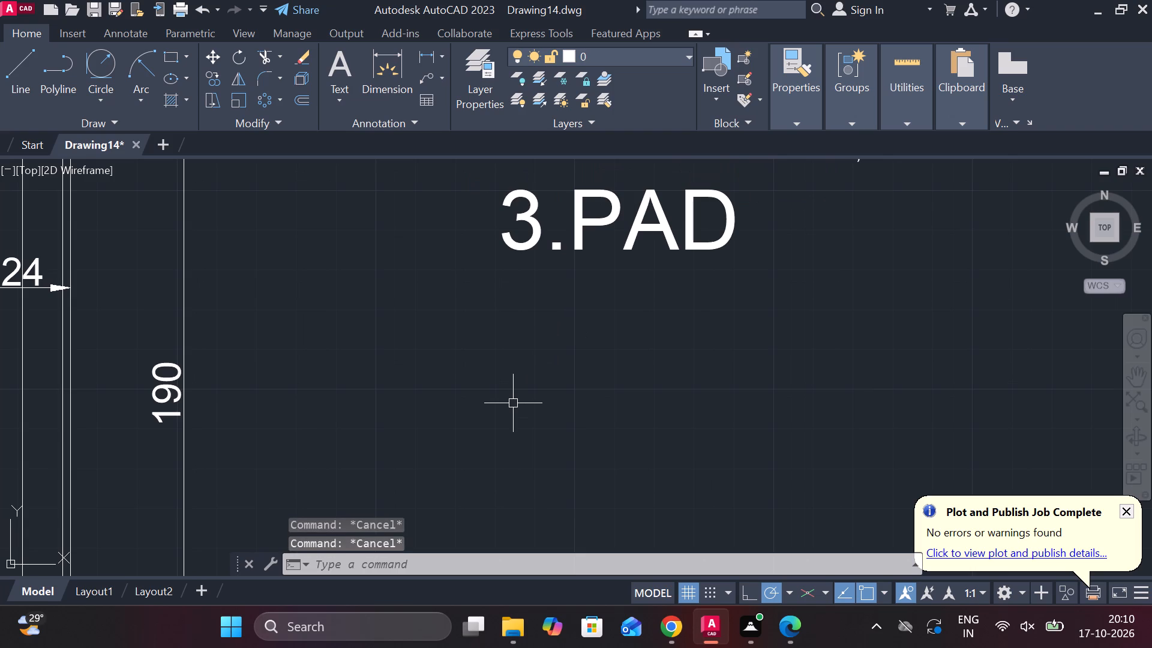
{"action": "key", "text": "l"}
{"action": "key", "text": "Return"}
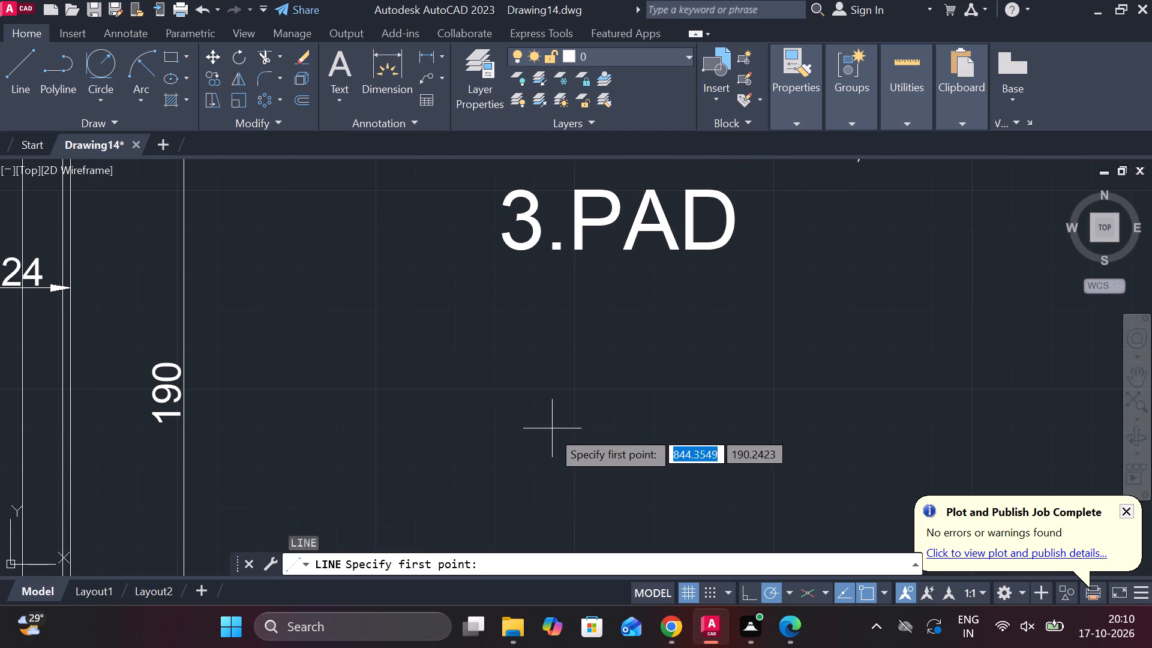
{"action": "left_click", "coordinate": [549, 440]}
{"action": "type", "text": "12"}
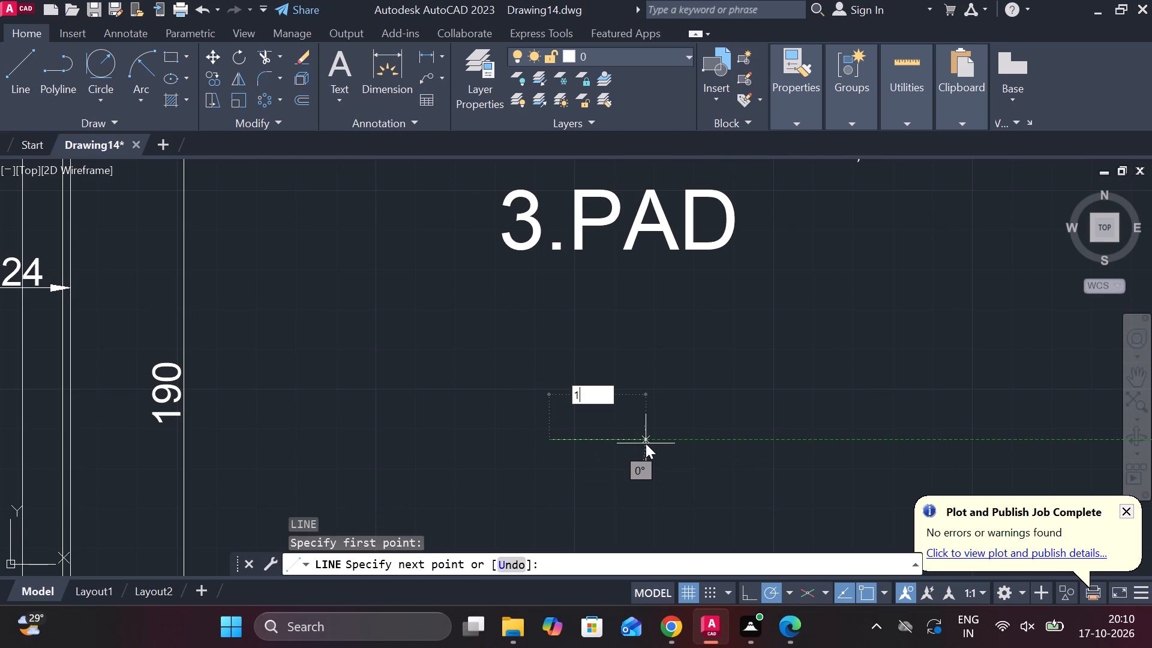
{"action": "key", "text": "space"}
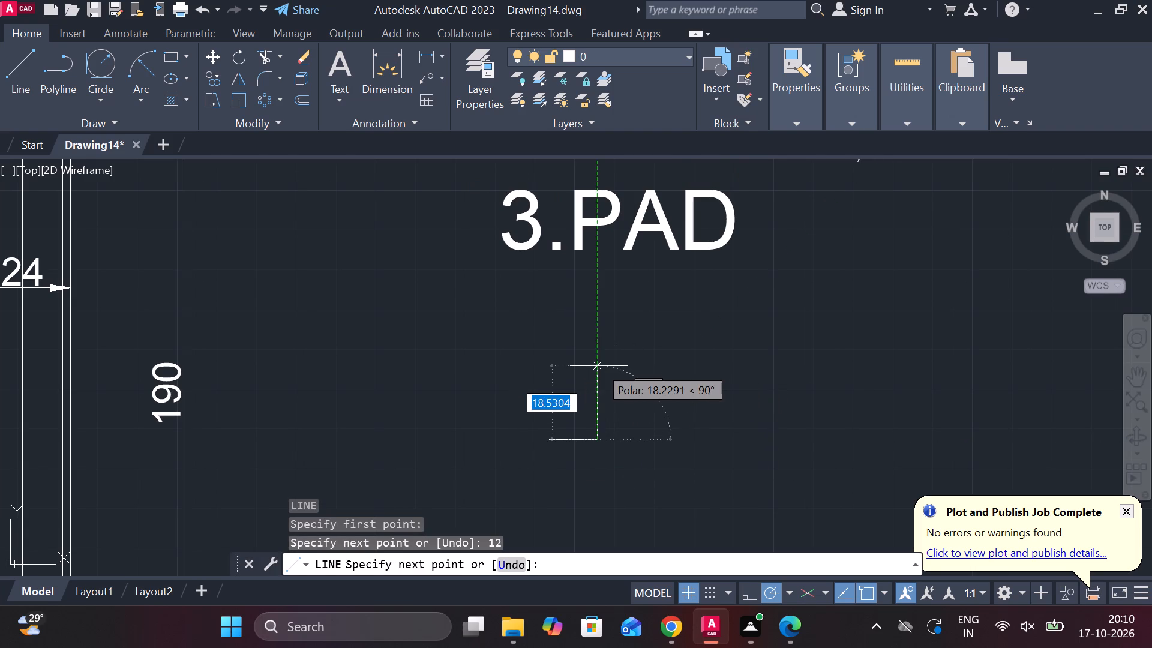
{"action": "type", "text": "5"}
{"action": "key", "text": "space"}
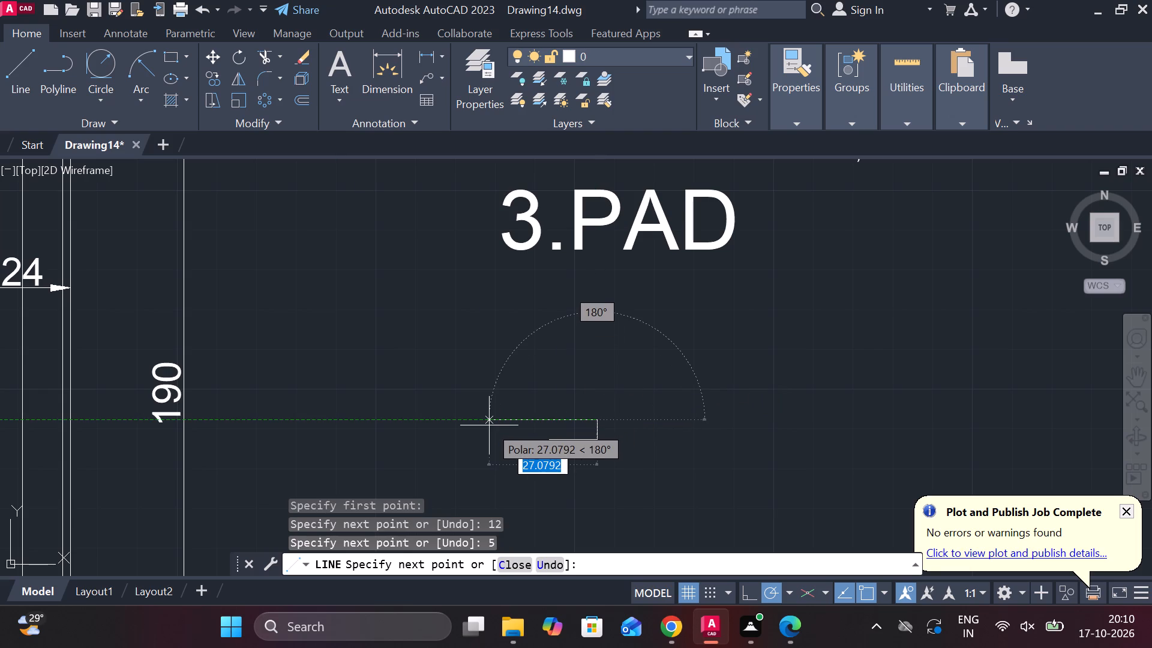
{"action": "type", "text": "12"}
{"action": "key", "text": "space"}
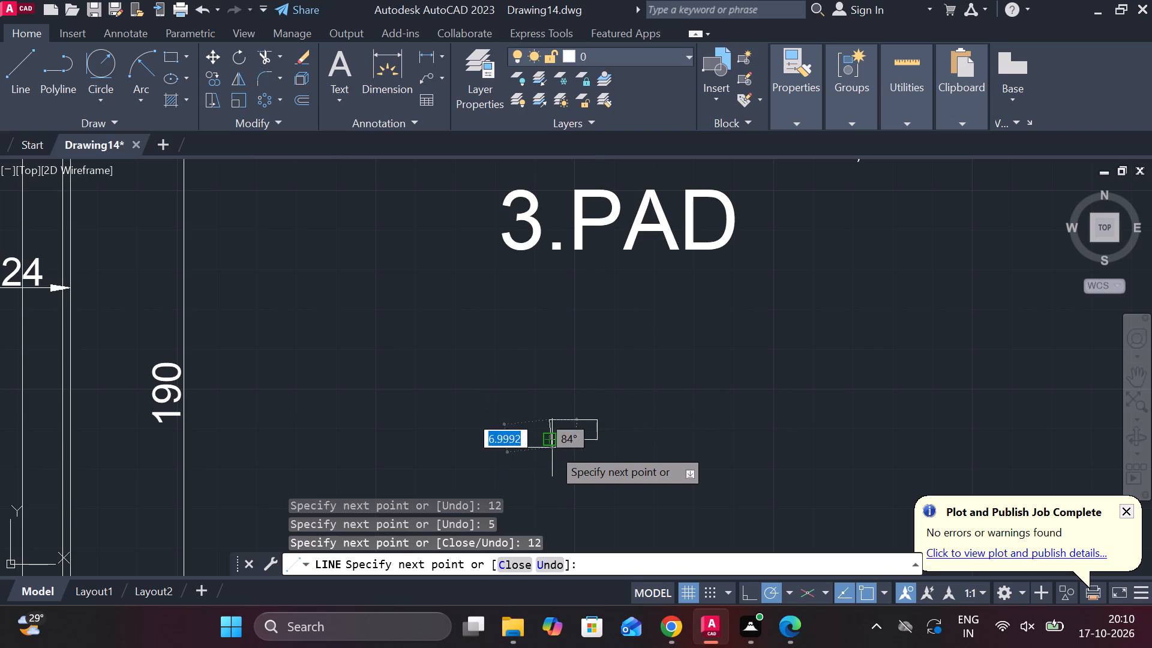
{"action": "scroll", "coordinate": [547, 441], "scroll_direction": "up", "scroll_amount": 3}
{"action": "left_click", "coordinate": [551, 439]}
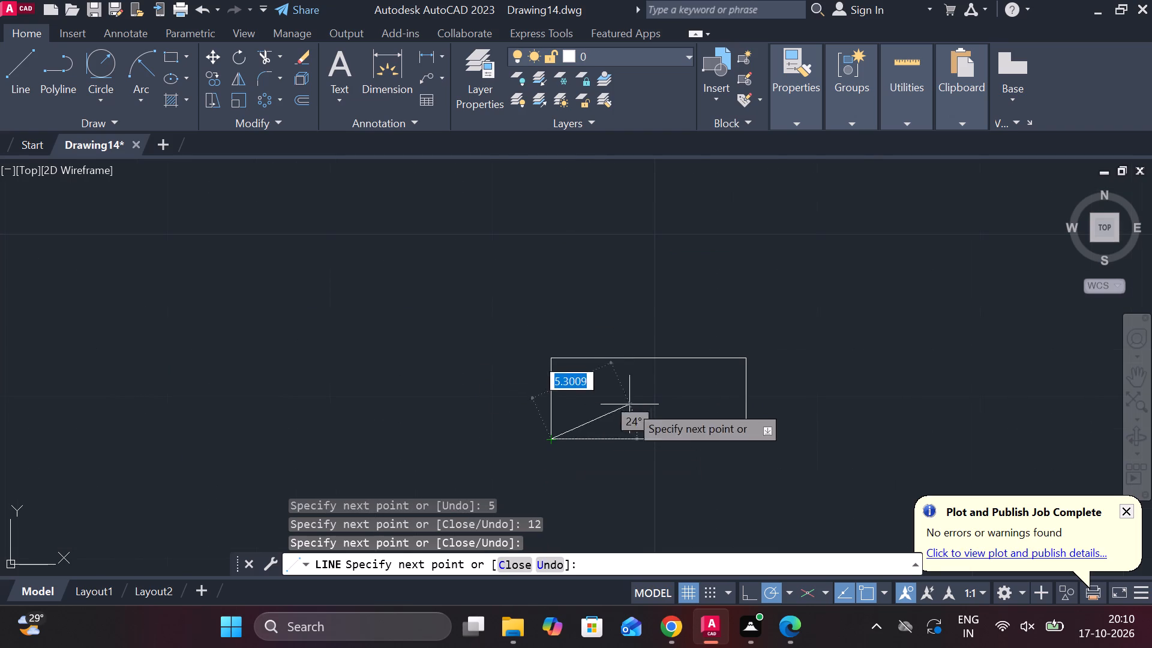
{"action": "key", "text": "Escape"}
Draw a vertical line 22 long upward from the midpoint of the rectangle's bottom edge.
{"action": "scroll", "coordinate": [622, 387], "scroll_direction": "down", "scroll_amount": 1}
{"action": "middle_click_drag", "start_coordinate": [636, 391], "coordinate": [608, 492]}
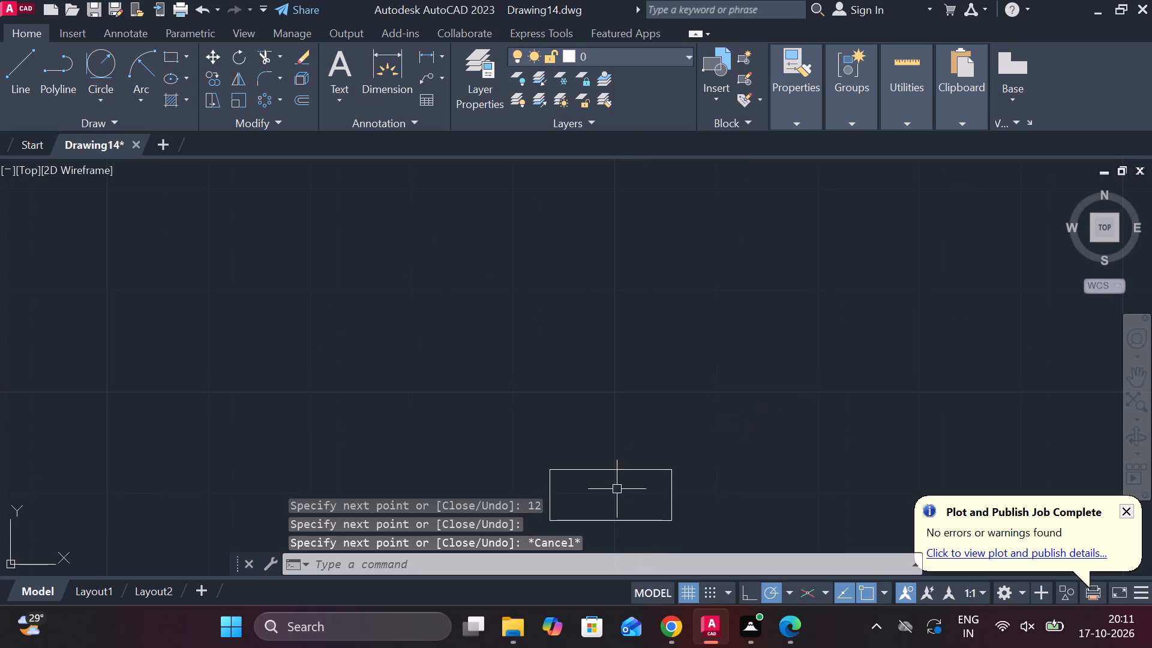
{"action": "middle_click_drag", "start_coordinate": [617, 489], "coordinate": [601, 433]}
{"action": "key", "text": "l"}
{"action": "key", "text": "Return"}
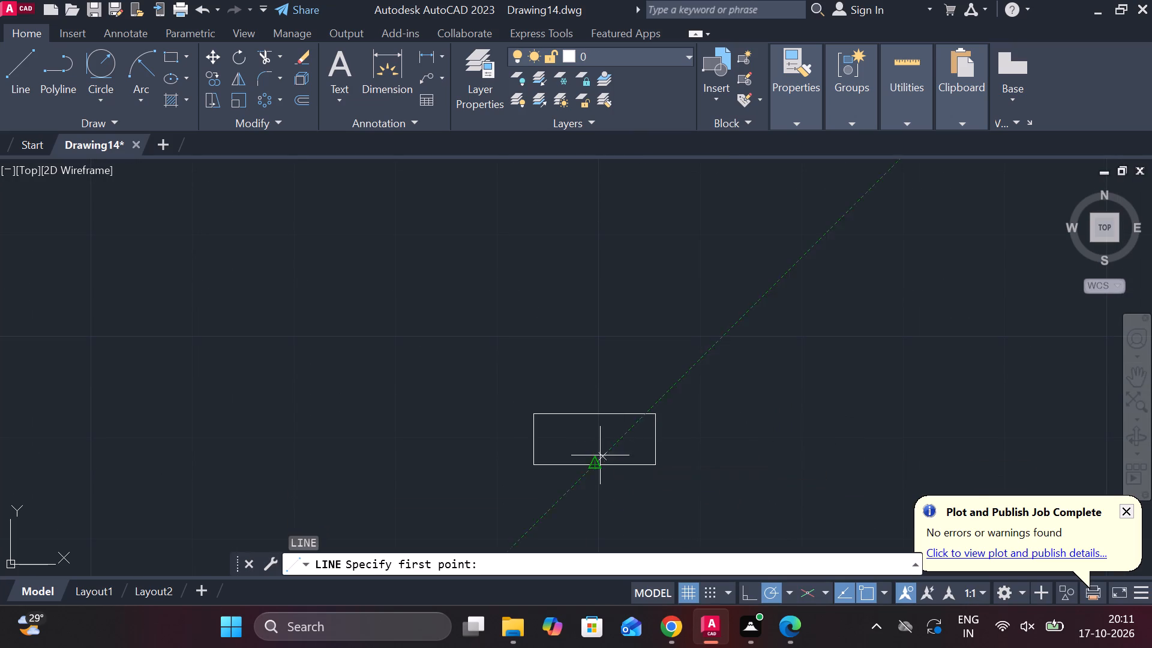
{"action": "left_click", "coordinate": [592, 466]}
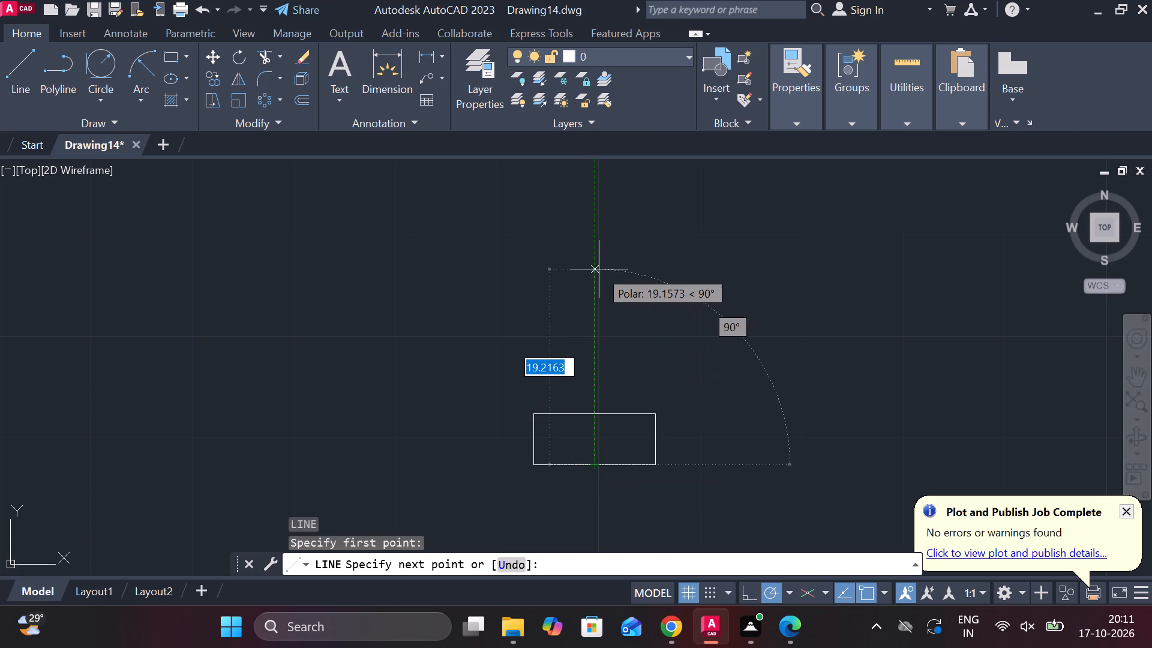
{"action": "type", "text": "22"}
{"action": "key", "text": "space"}
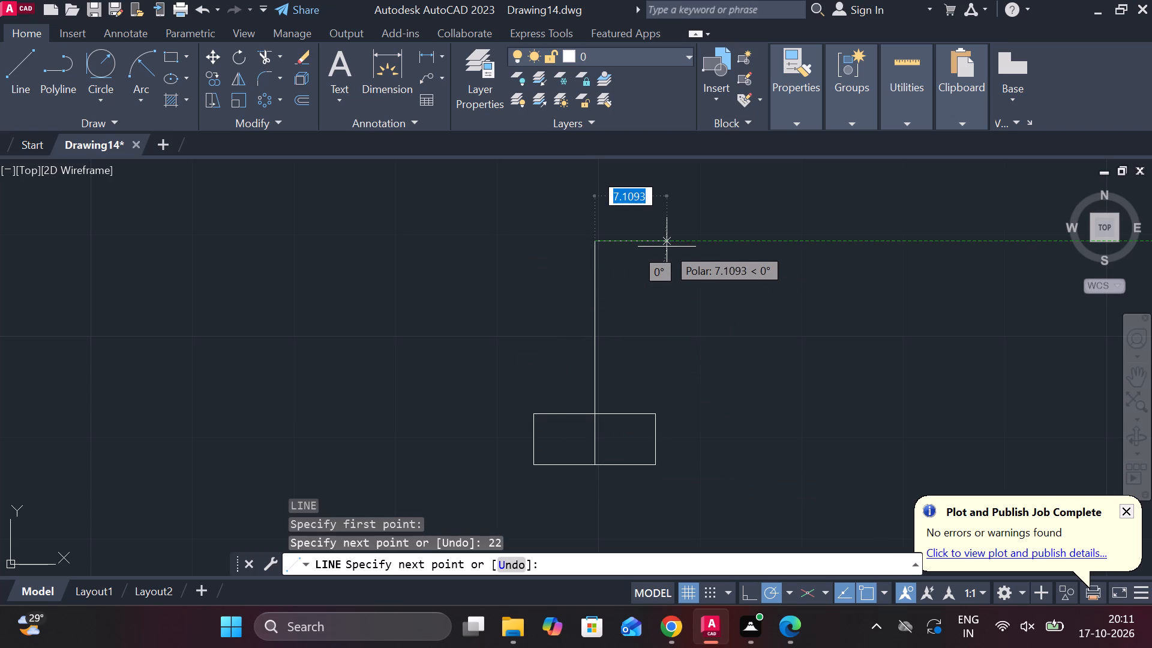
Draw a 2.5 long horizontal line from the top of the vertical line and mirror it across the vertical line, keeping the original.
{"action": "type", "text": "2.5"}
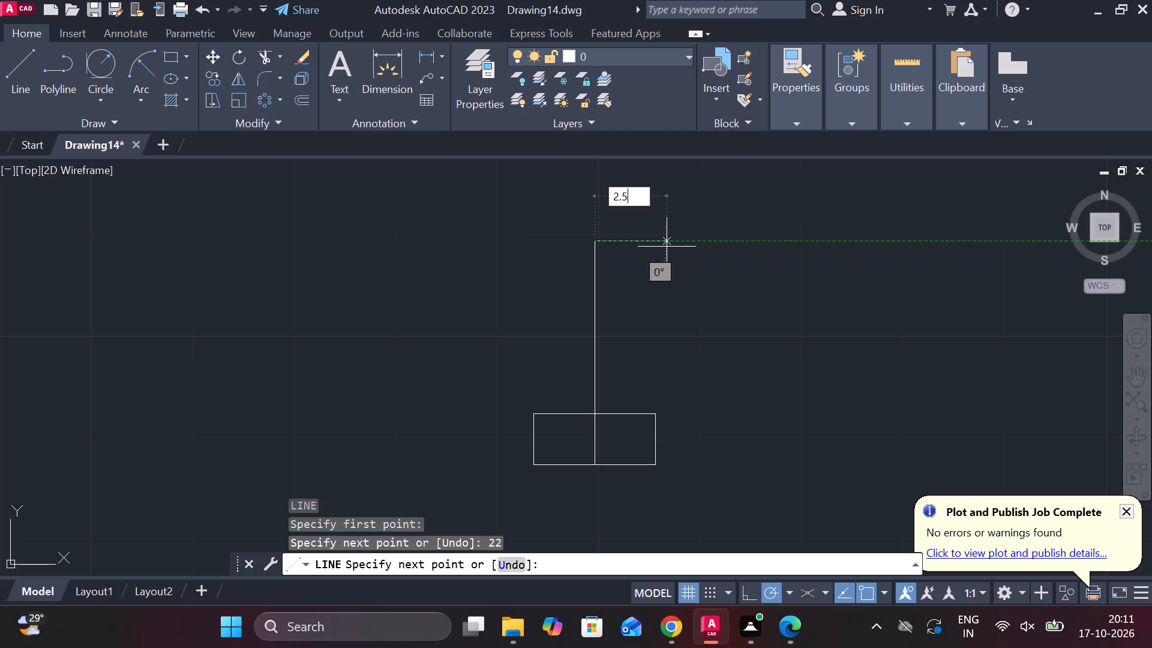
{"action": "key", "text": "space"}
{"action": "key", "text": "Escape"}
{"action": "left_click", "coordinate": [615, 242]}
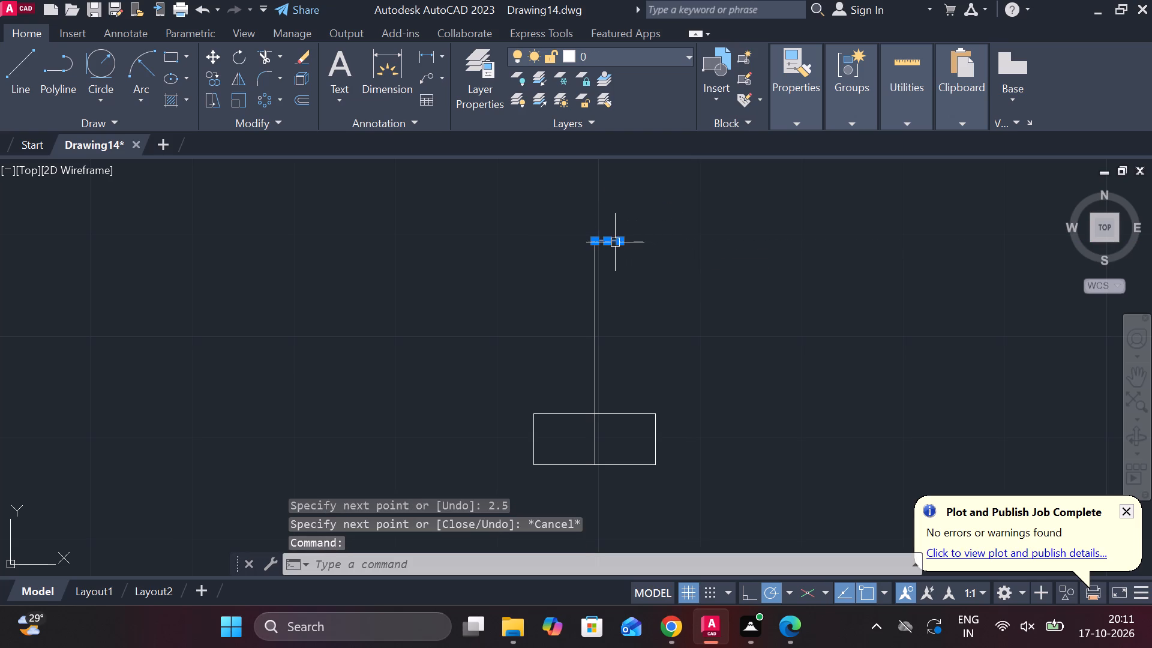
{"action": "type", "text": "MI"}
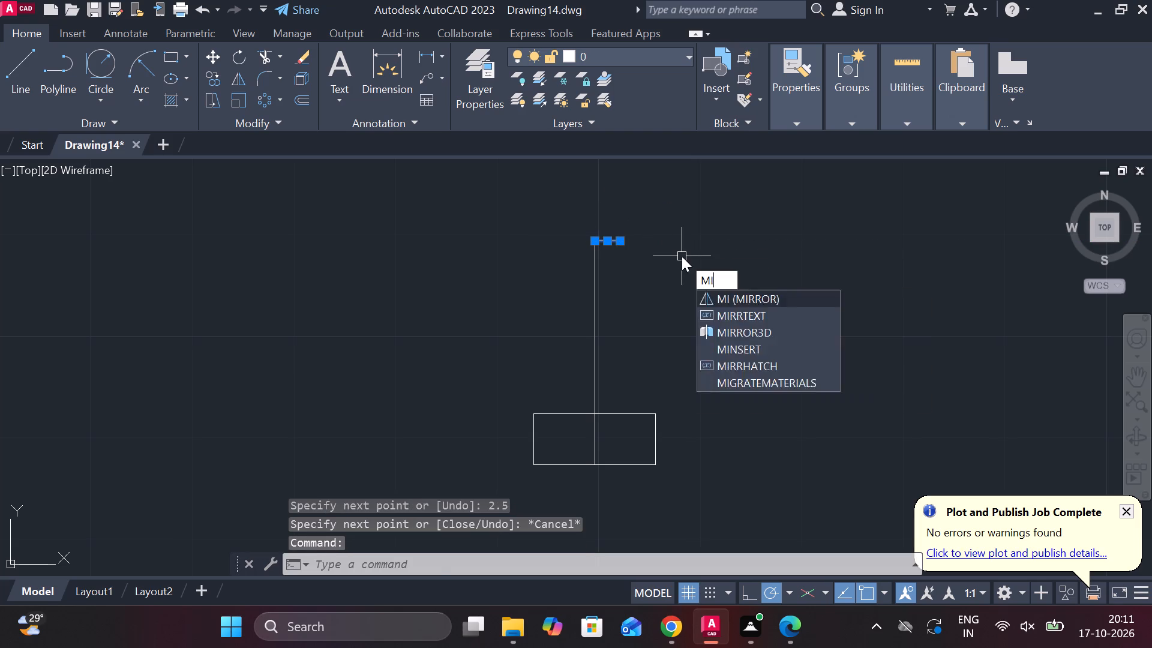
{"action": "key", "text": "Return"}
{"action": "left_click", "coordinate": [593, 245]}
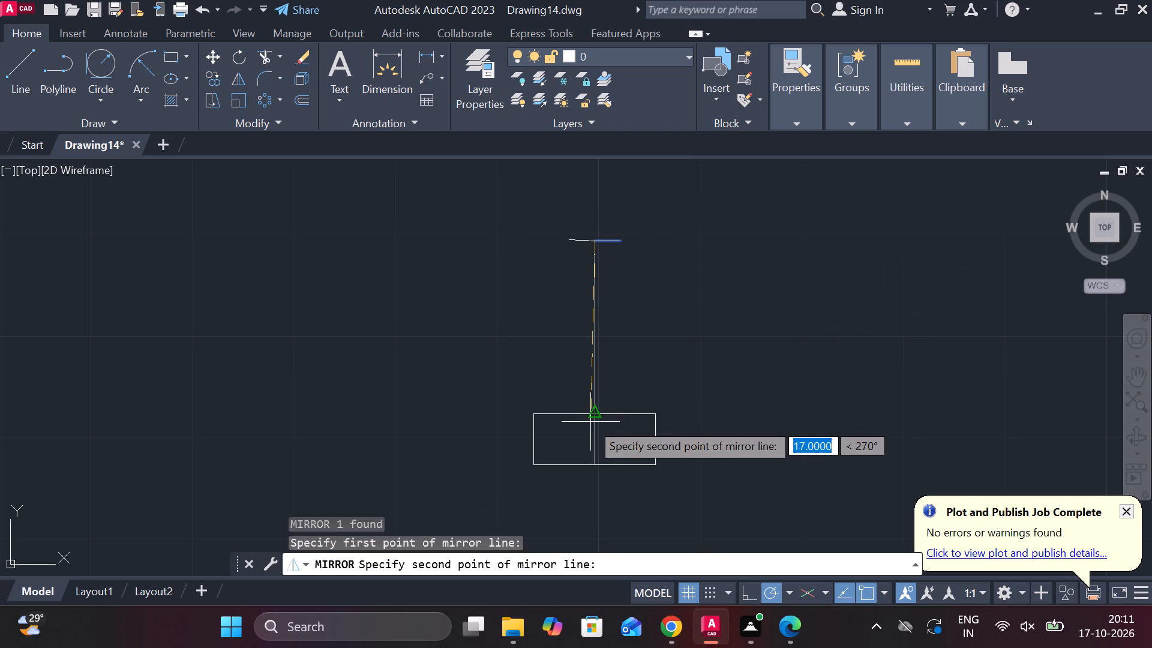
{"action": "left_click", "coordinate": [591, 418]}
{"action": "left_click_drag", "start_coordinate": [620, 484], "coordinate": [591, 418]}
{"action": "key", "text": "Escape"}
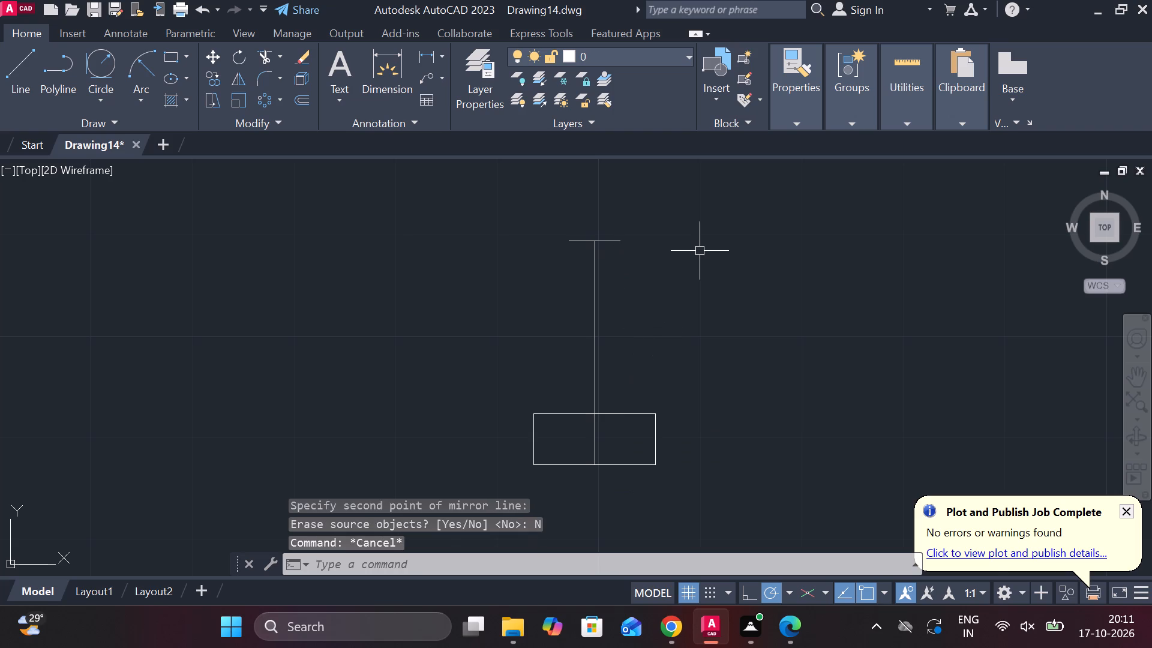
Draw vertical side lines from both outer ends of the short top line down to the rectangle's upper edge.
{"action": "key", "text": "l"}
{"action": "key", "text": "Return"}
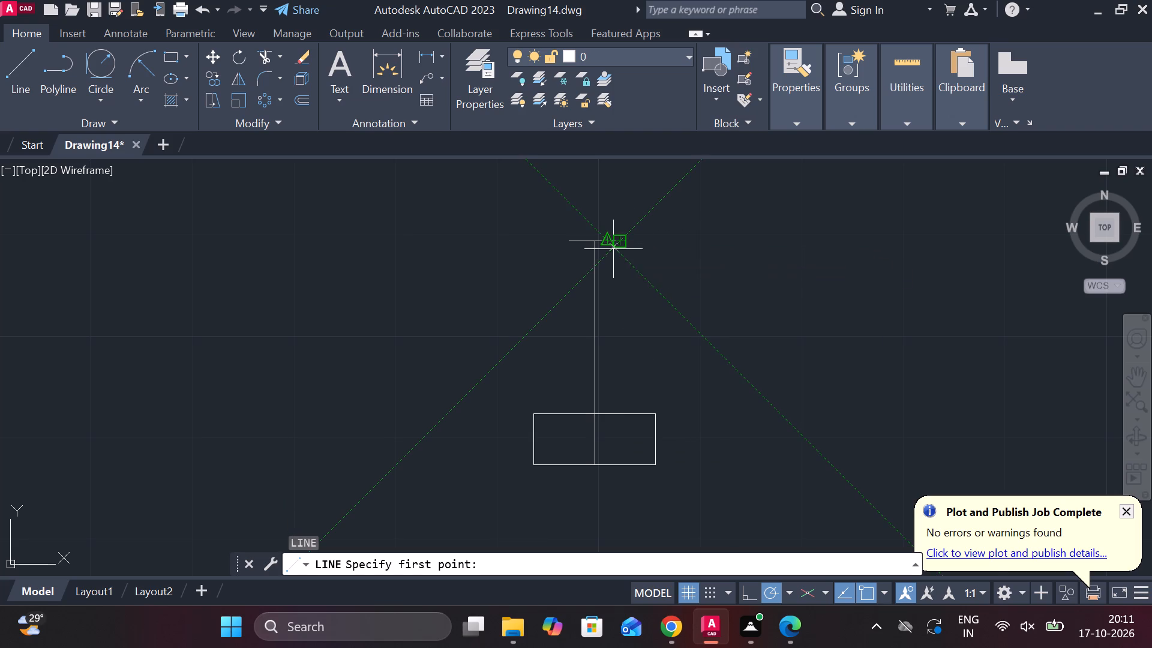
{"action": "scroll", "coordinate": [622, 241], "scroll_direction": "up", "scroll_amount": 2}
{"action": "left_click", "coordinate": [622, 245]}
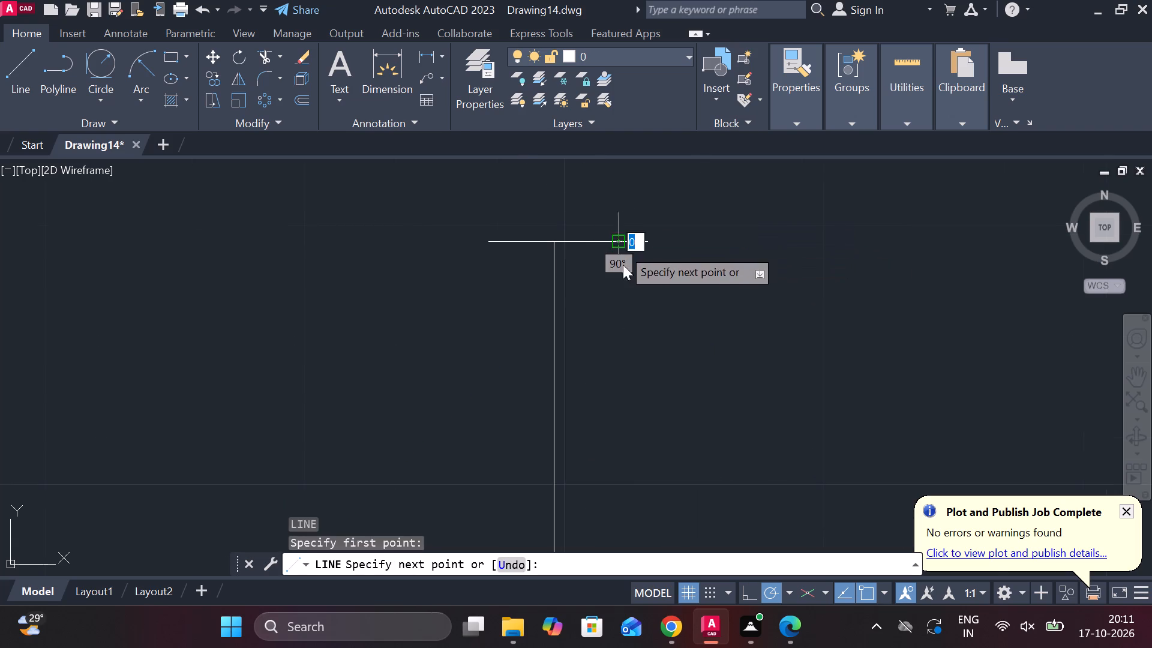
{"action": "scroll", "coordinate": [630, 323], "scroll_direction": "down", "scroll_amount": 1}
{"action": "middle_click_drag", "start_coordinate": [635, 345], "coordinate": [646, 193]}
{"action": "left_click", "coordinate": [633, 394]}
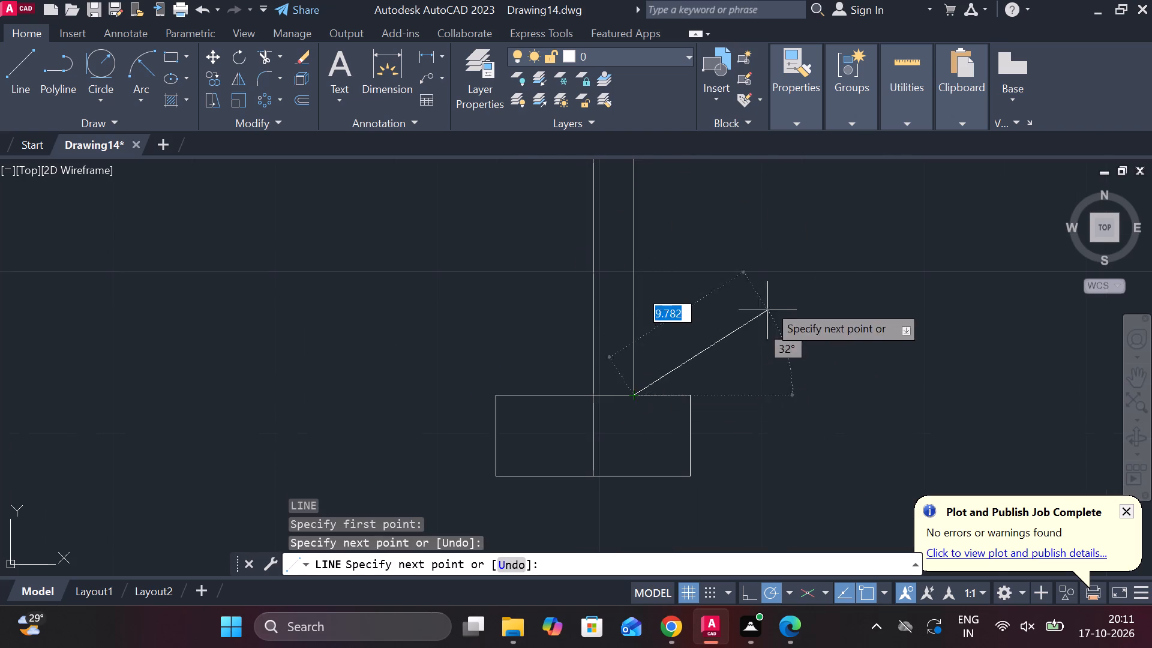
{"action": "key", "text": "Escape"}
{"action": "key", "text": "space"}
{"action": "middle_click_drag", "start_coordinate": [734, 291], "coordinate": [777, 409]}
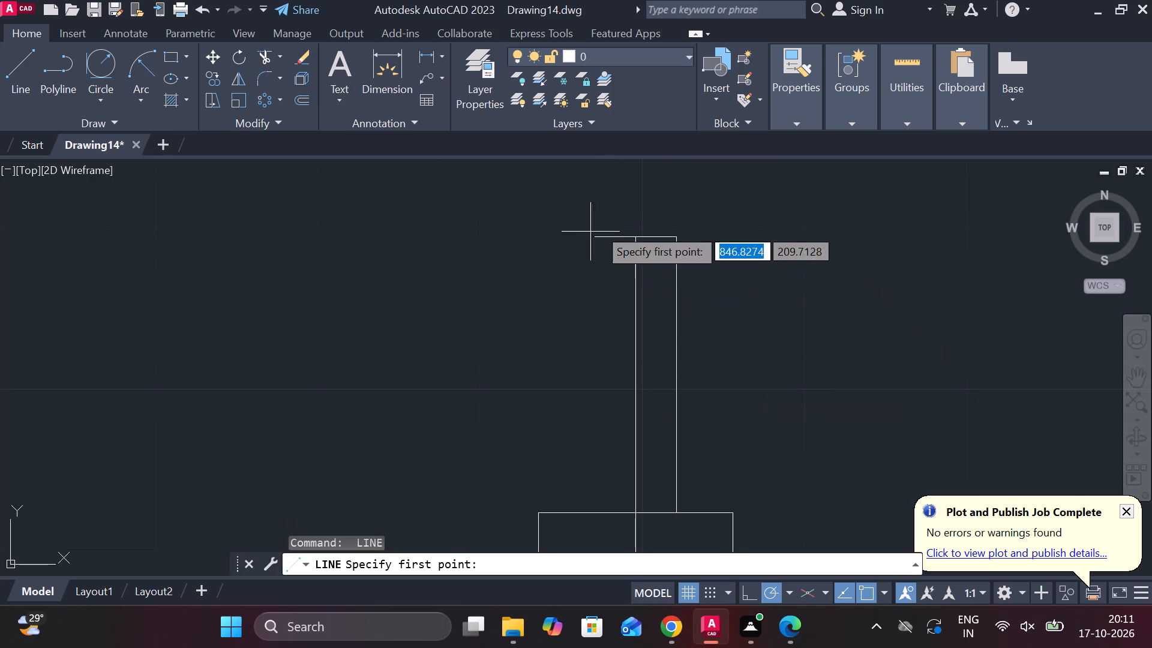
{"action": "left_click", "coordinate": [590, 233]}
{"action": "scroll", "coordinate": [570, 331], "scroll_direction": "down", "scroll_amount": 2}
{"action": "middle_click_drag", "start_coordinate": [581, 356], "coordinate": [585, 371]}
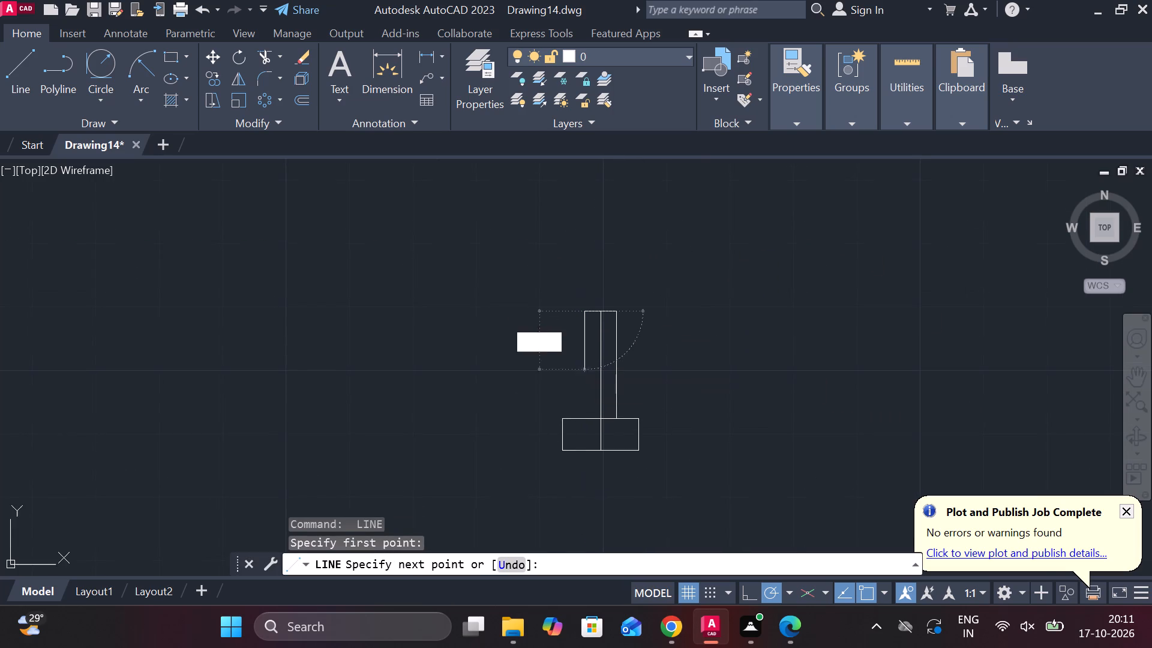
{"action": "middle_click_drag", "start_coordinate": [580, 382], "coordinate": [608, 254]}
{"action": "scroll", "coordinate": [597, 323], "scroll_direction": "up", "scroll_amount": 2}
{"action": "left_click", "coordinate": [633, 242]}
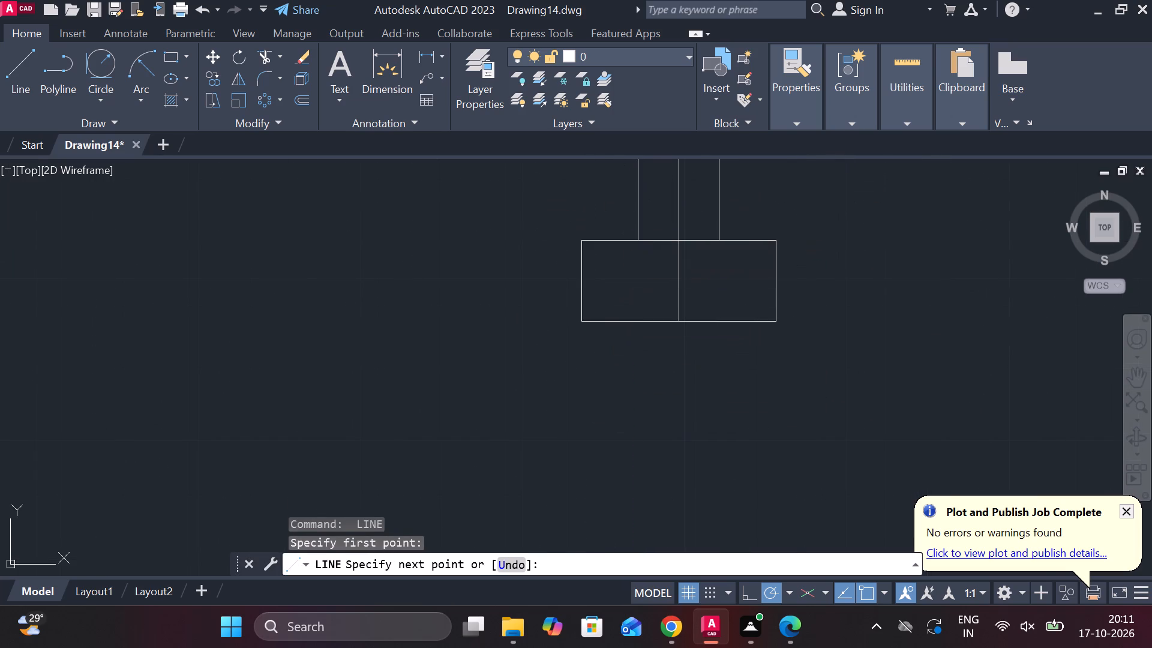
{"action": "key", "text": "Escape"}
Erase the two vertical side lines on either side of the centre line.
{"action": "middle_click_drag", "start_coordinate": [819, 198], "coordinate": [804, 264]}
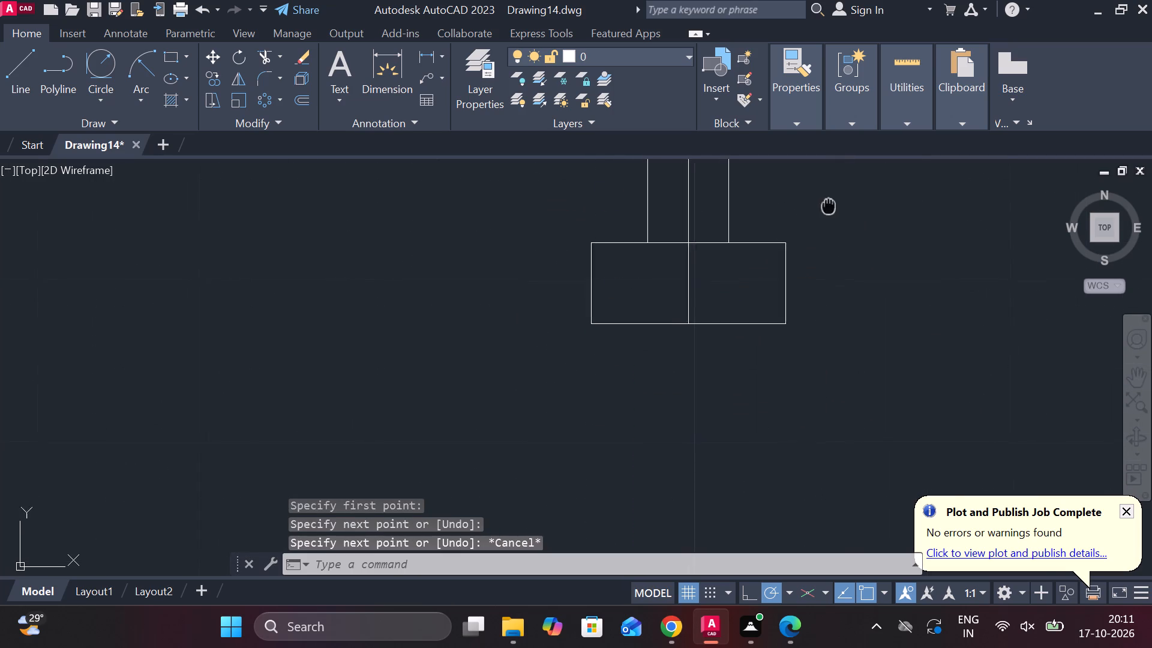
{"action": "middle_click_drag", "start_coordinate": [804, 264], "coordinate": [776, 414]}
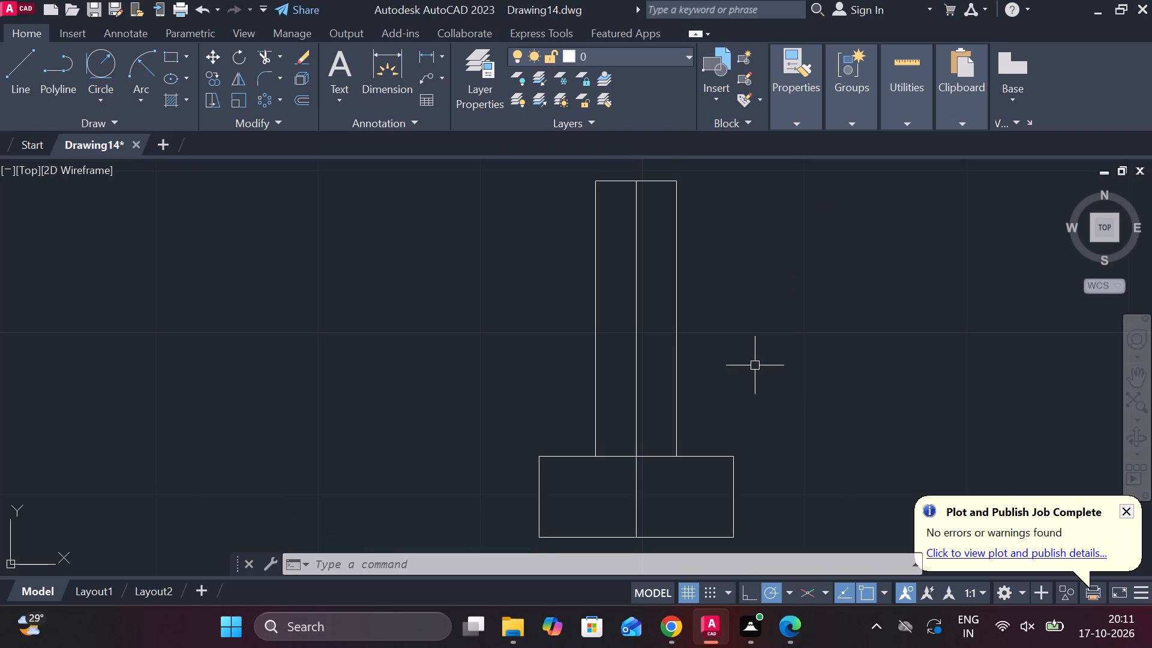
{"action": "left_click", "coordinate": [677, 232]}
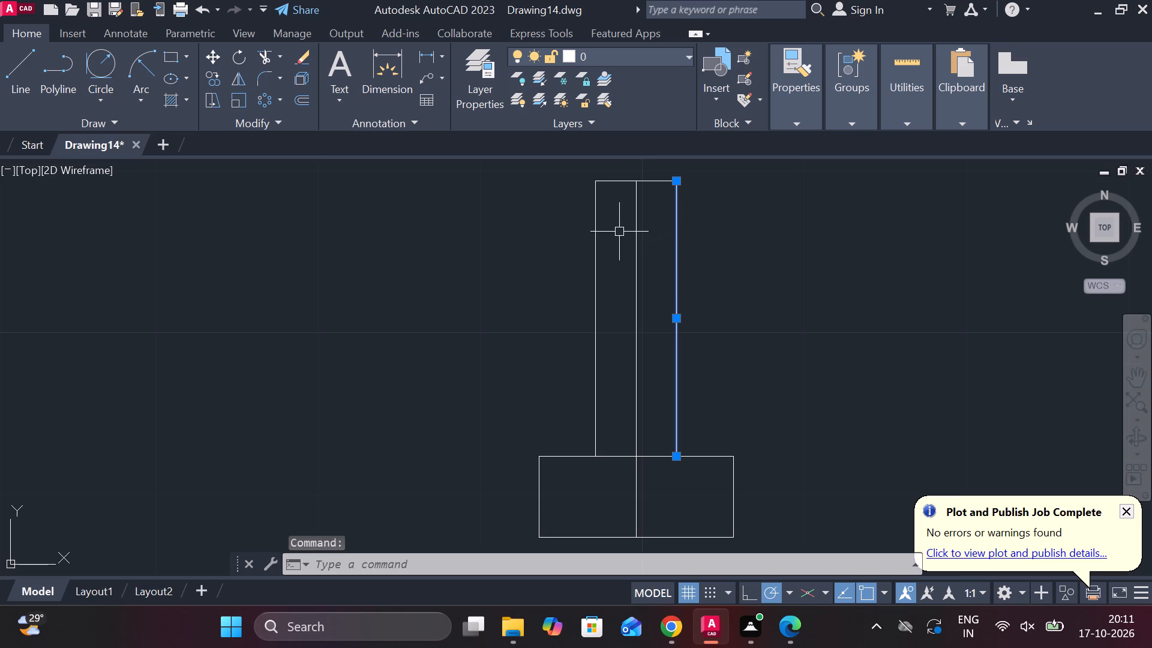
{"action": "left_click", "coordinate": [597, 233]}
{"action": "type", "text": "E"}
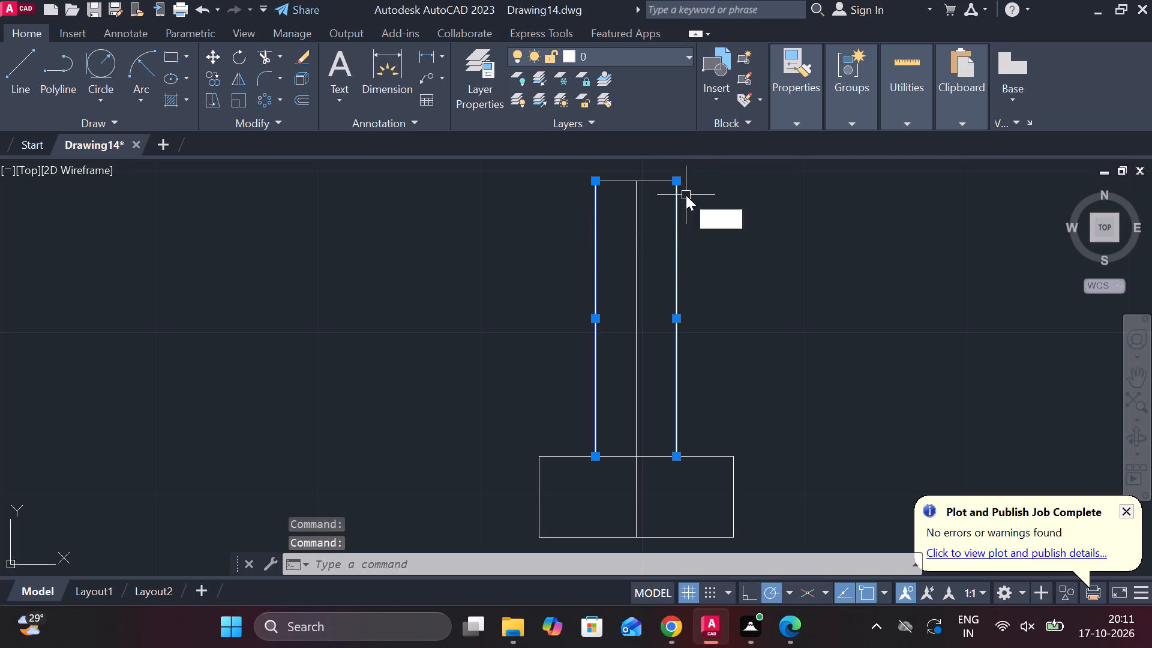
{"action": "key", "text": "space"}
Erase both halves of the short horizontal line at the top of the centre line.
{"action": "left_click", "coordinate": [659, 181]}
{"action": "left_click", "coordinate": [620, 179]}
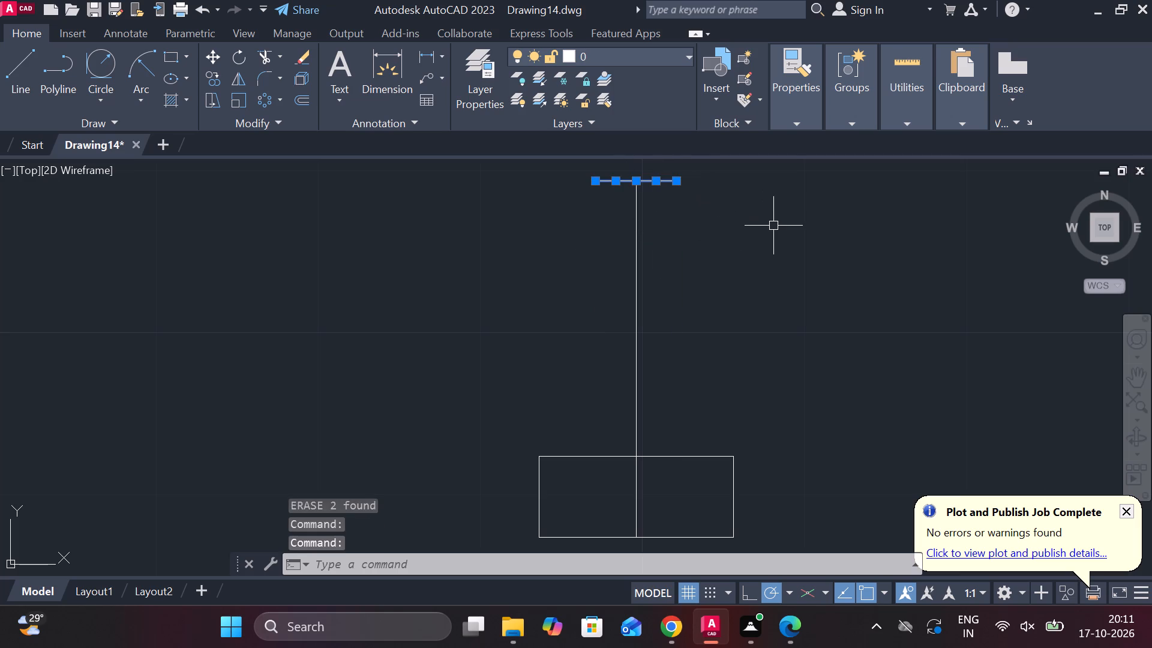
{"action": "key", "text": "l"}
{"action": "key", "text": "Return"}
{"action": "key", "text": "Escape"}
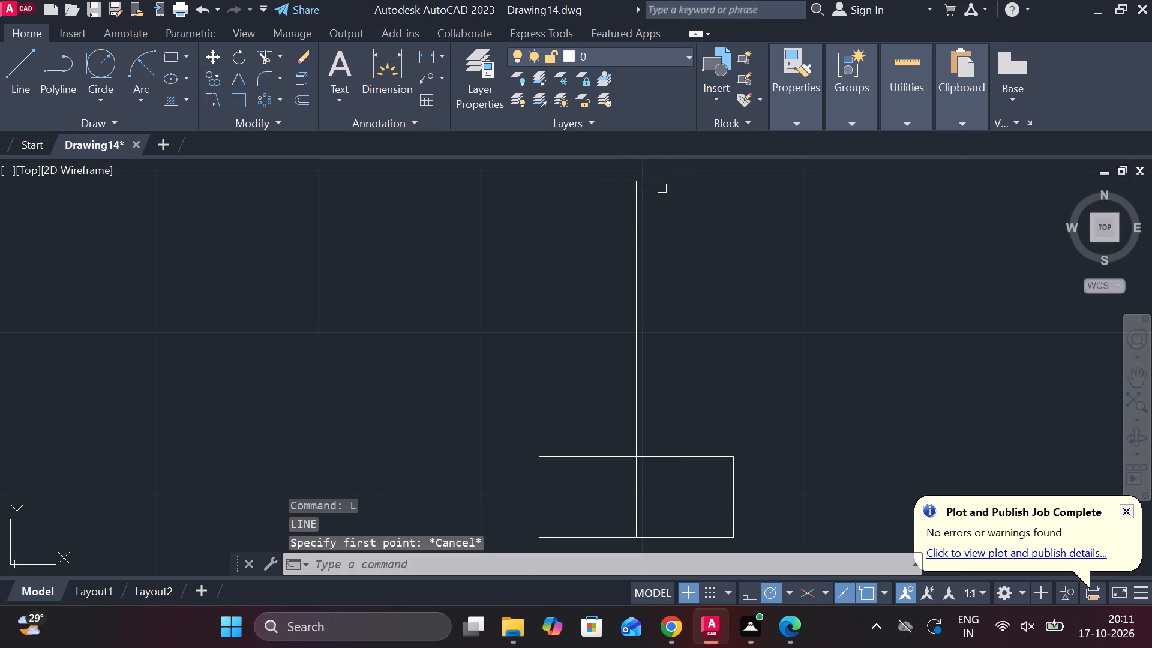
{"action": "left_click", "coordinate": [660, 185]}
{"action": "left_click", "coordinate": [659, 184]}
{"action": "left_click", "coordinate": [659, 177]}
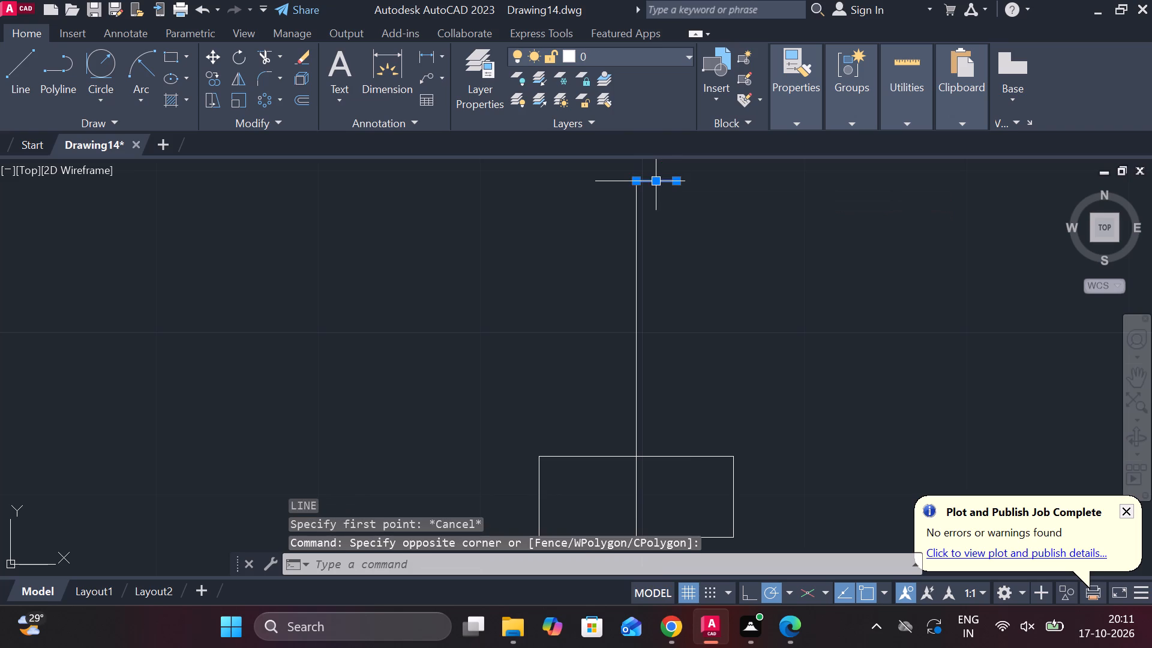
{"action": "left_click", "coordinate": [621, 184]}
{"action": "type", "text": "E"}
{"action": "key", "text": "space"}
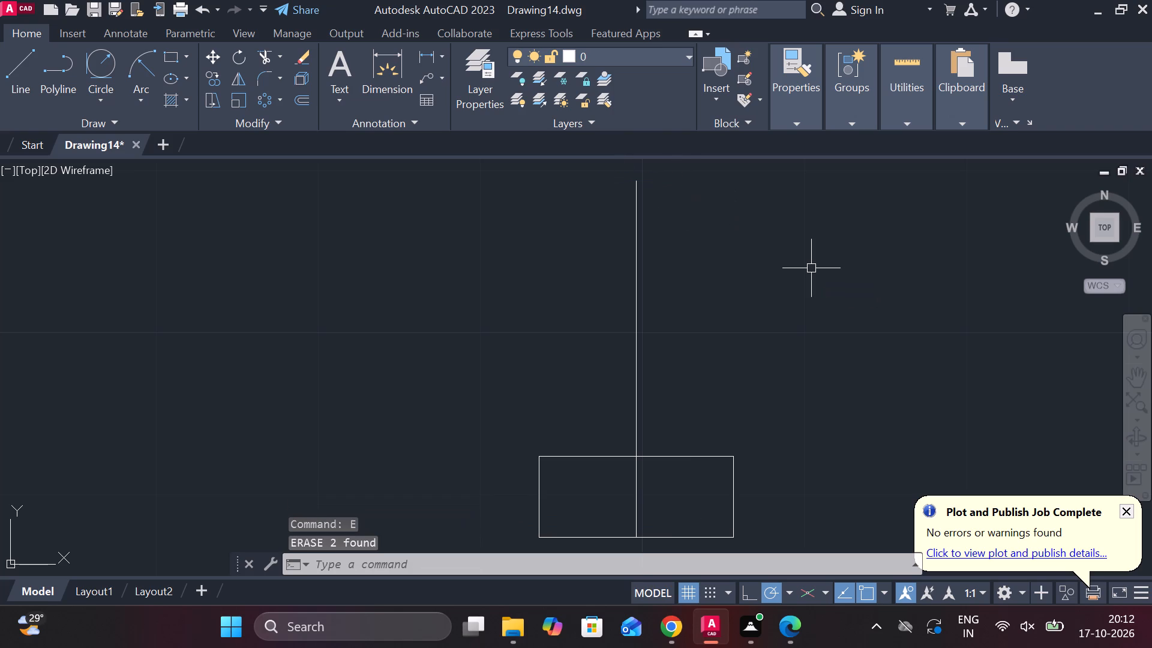
Draw a 3 long horizontal line rightward from the centre line's top end, continuing vertically down to the base's upper edge.
{"action": "key", "text": "l"}
{"action": "key", "text": "Return"}
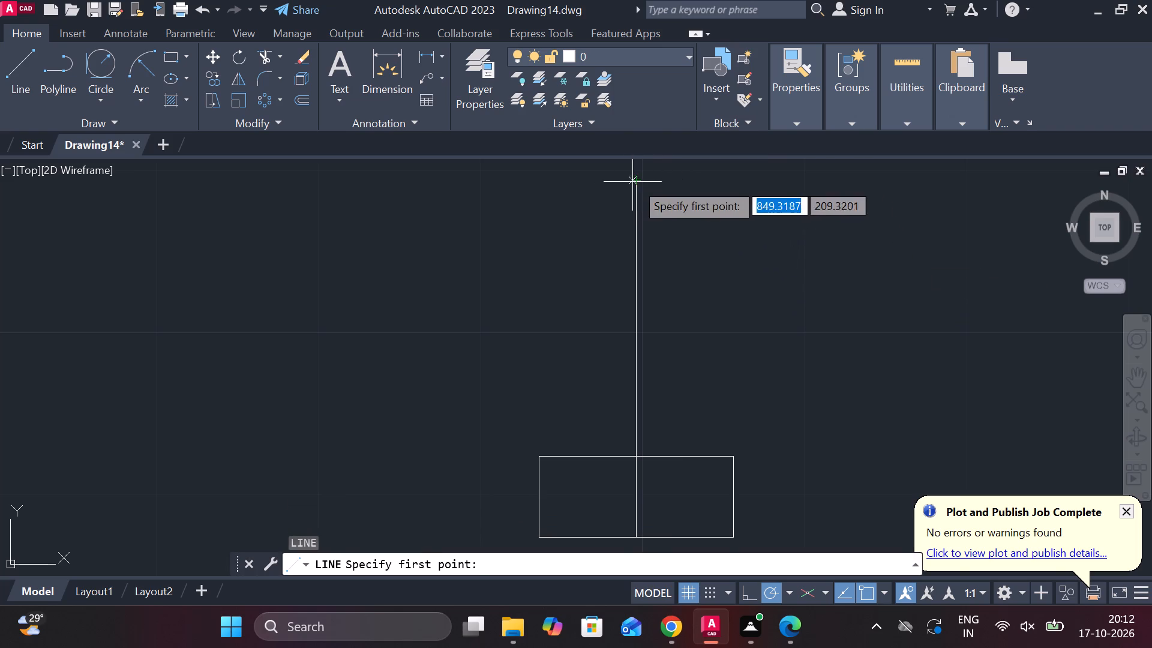
{"action": "left_click", "coordinate": [635, 182]}
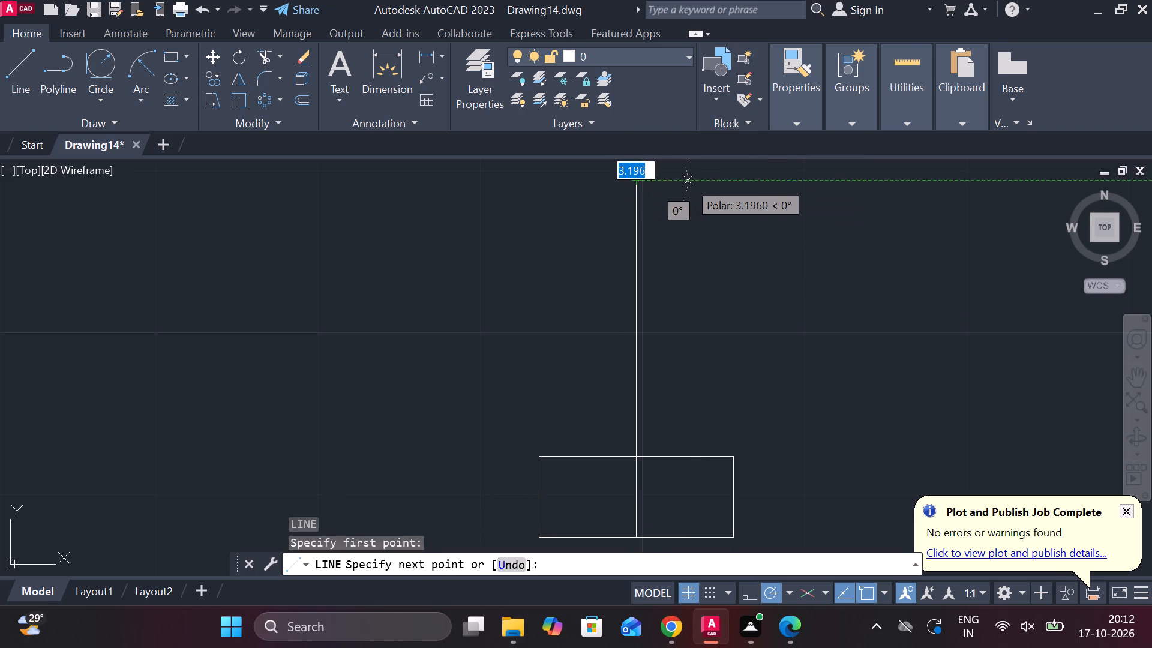
{"action": "key", "text": "8"}
{"action": "key", "text": "Return"}
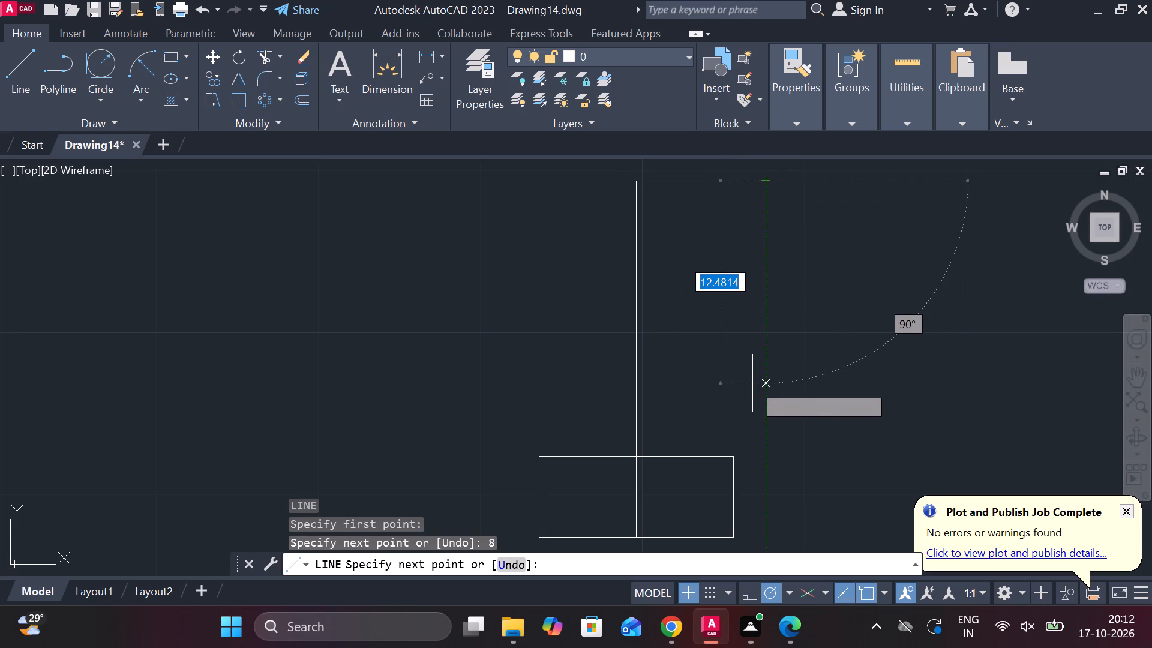
{"action": "key", "text": "ctrl+z"}
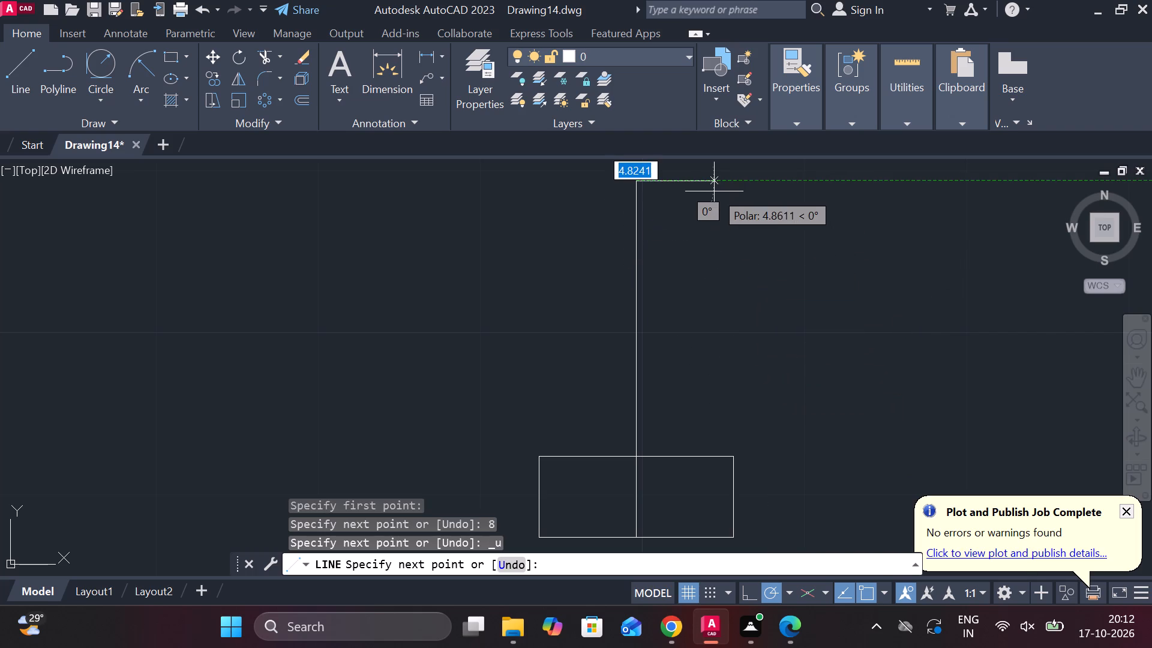
{"action": "scroll", "coordinate": [689, 191], "scroll_direction": "up", "scroll_amount": 1}
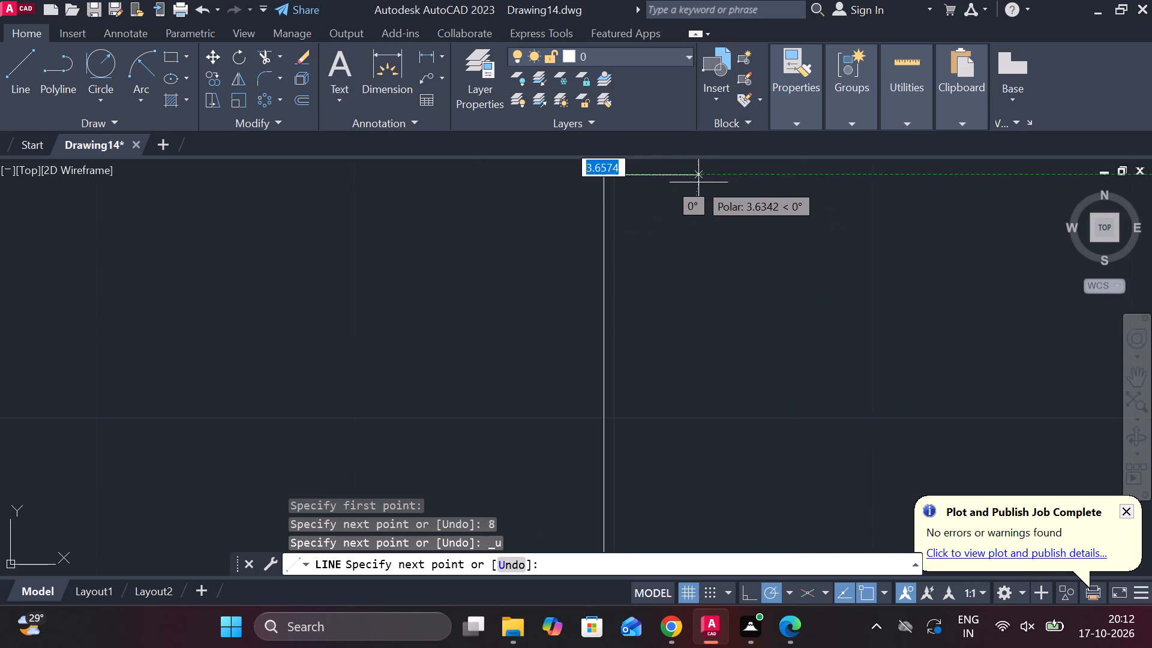
{"action": "scroll", "coordinate": [698, 182], "scroll_direction": "down", "scroll_amount": 2}
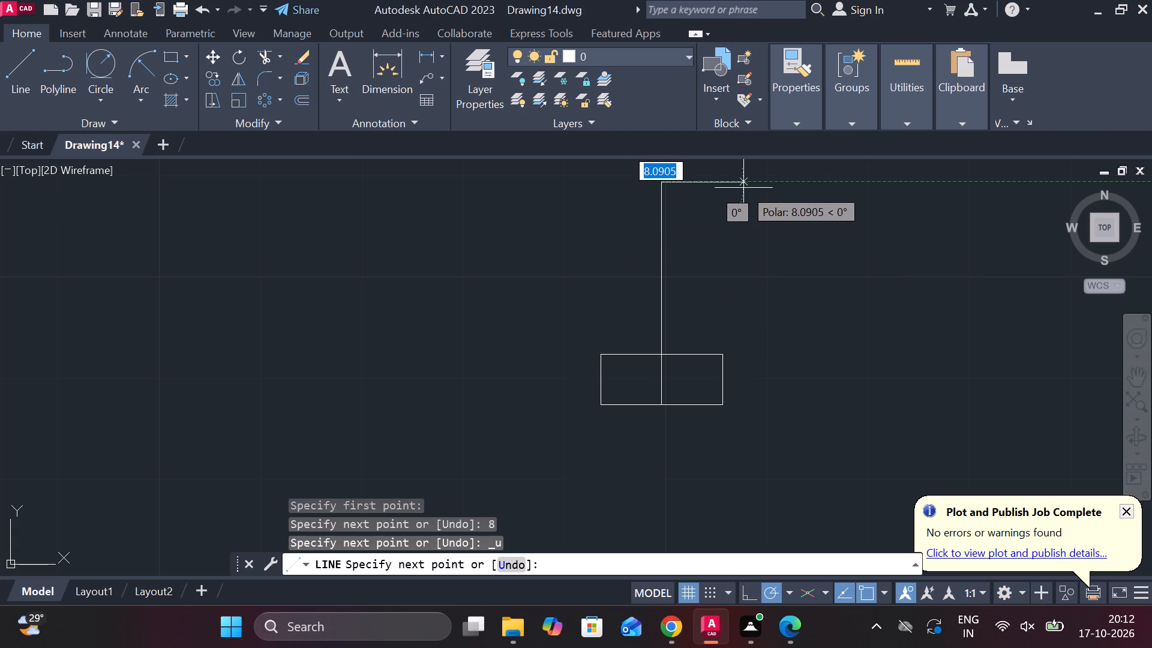
{"action": "type", "text": "3"}
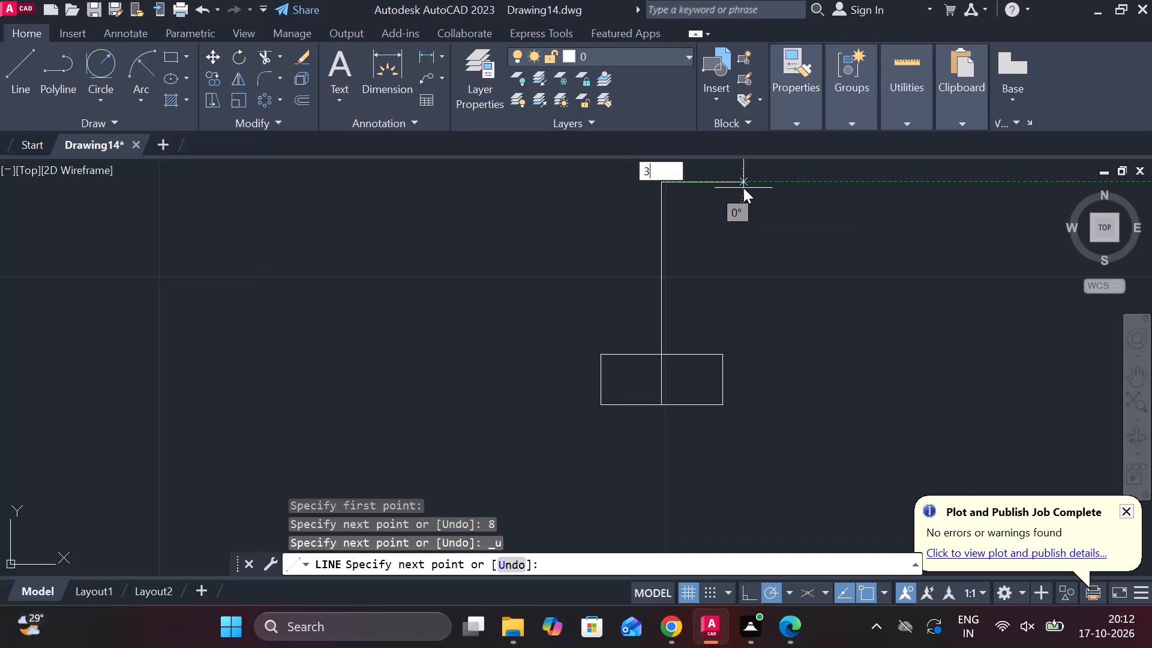
{"action": "key", "text": "space"}
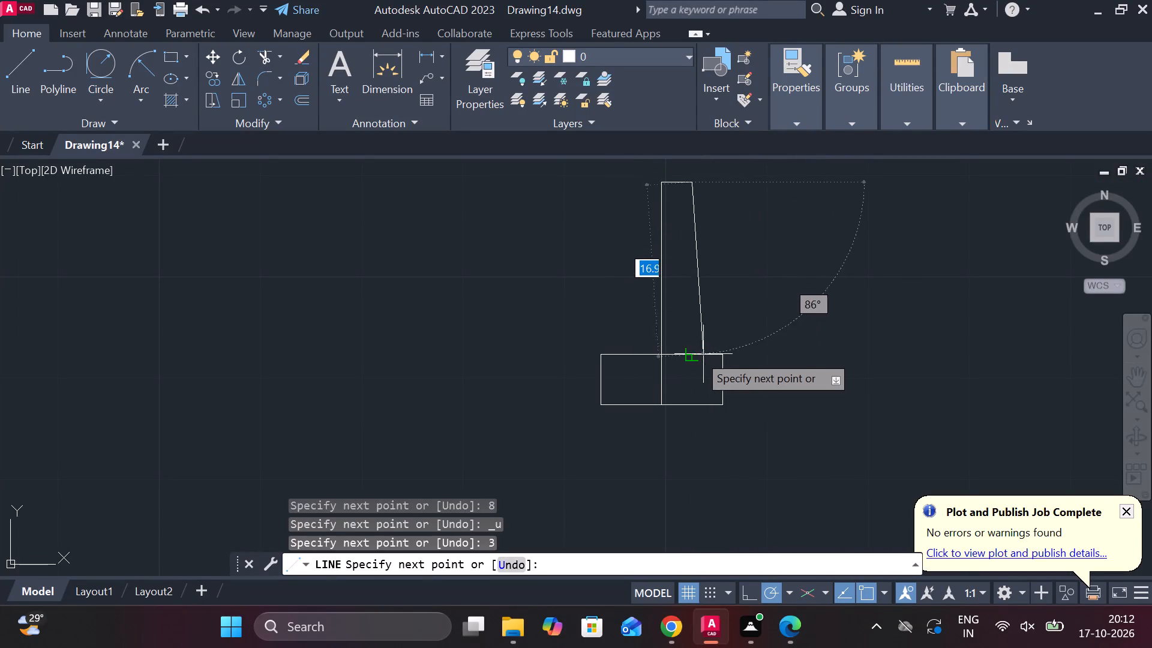
{"action": "left_click", "coordinate": [697, 354]}
{"action": "key", "text": "Escape"}
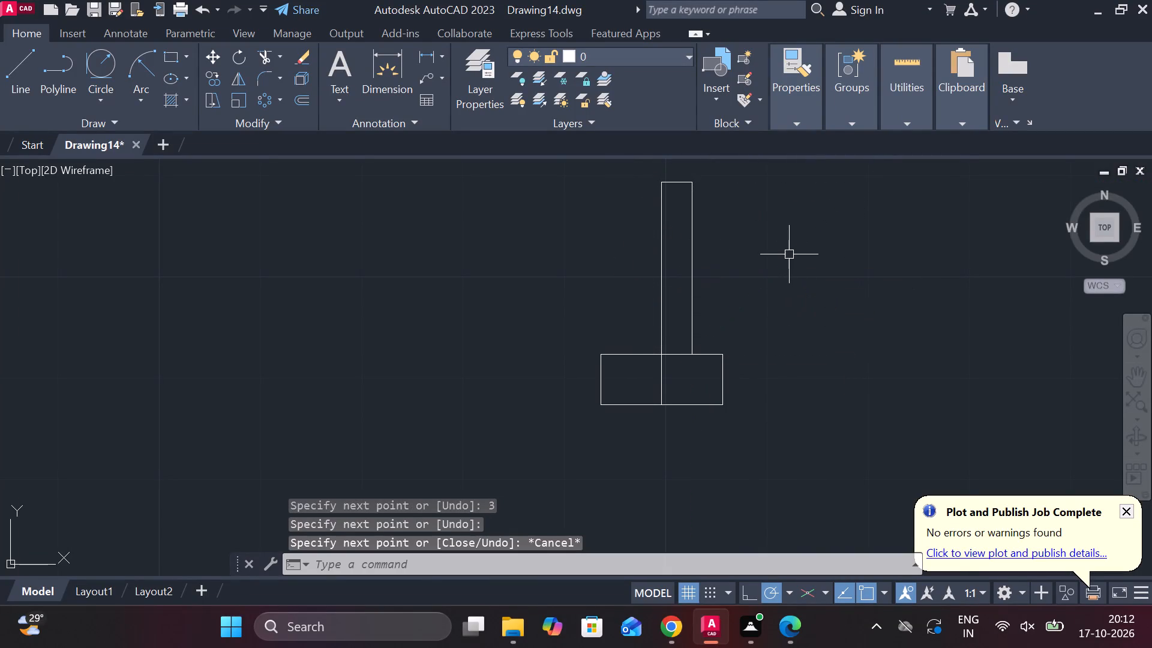
Draw a 3 long horizontal line leftward from the centre line's top end, continuing vertically down to the base's upper edge.
{"action": "key", "text": "l"}
{"action": "key", "text": "Return"}
{"action": "left_click", "coordinate": [662, 182]}
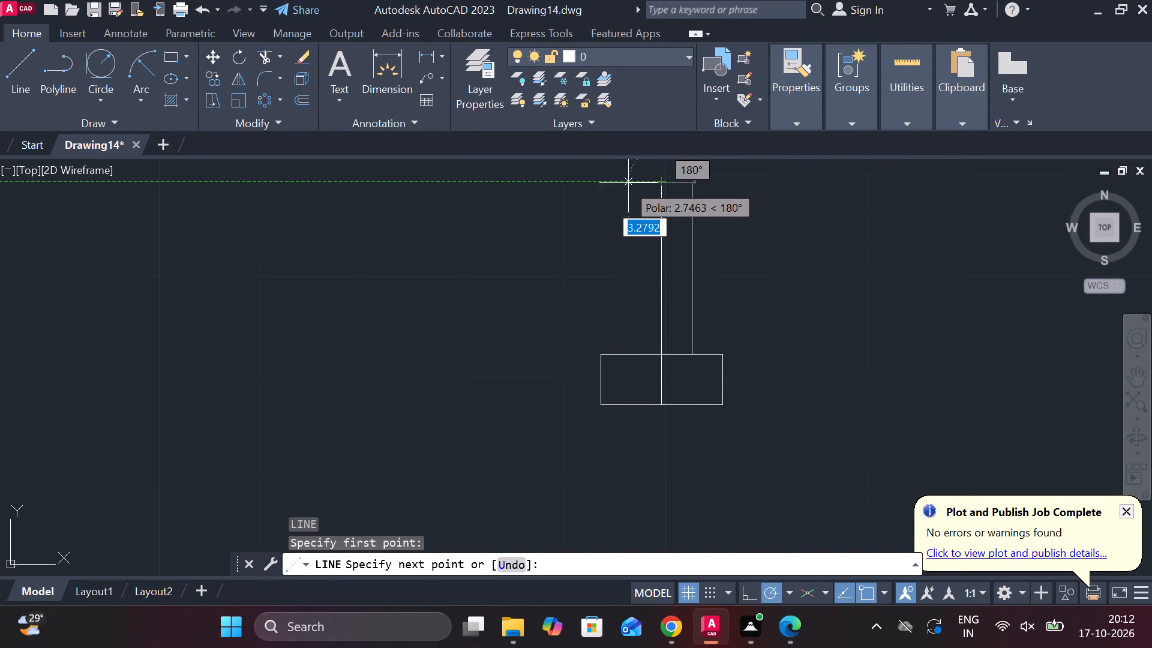
{"action": "type", "text": "6"}
{"action": "key", "text": "space"}
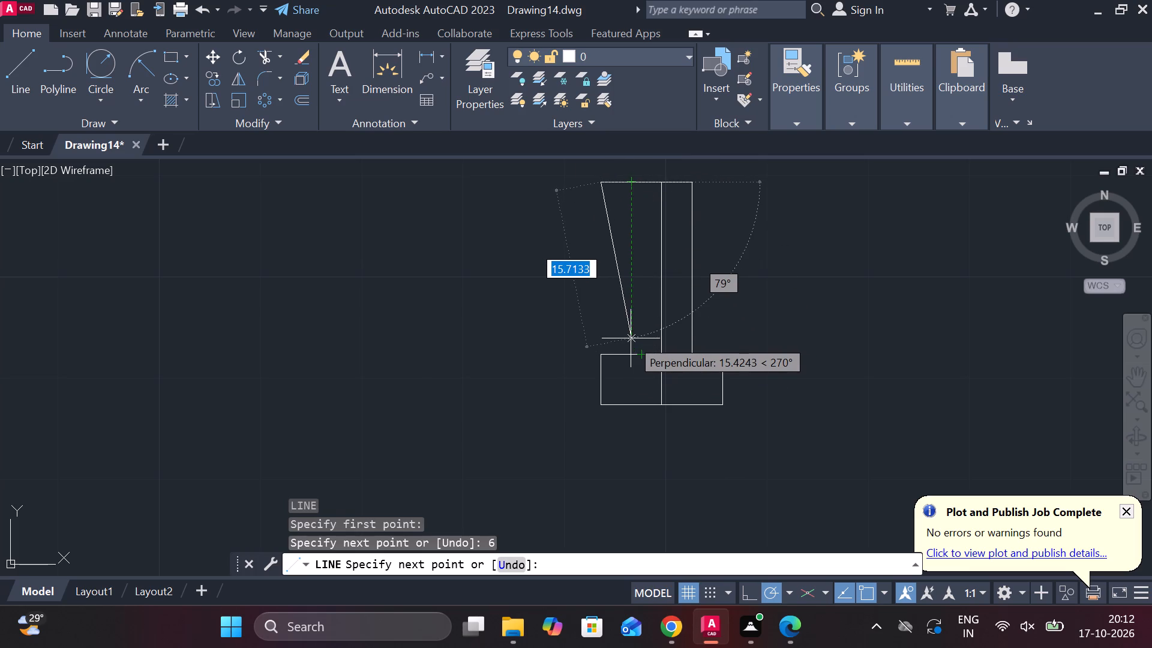
{"action": "key", "text": "ctrl+z"}
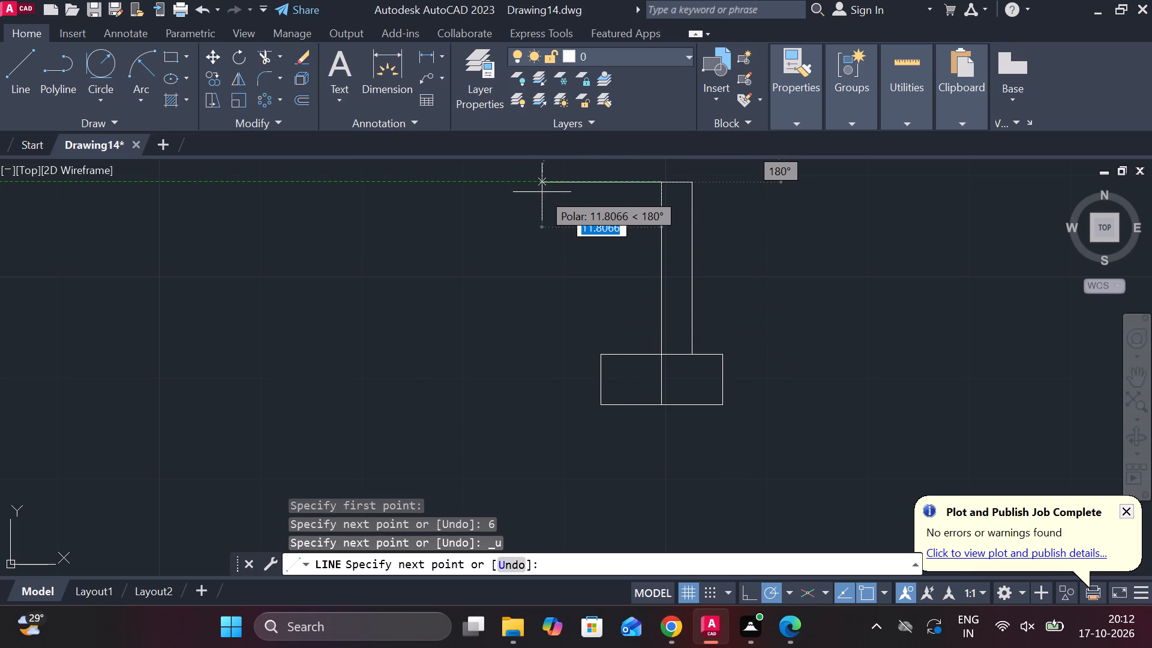
{"action": "type", "text": "3"}
{"action": "key", "text": "space"}
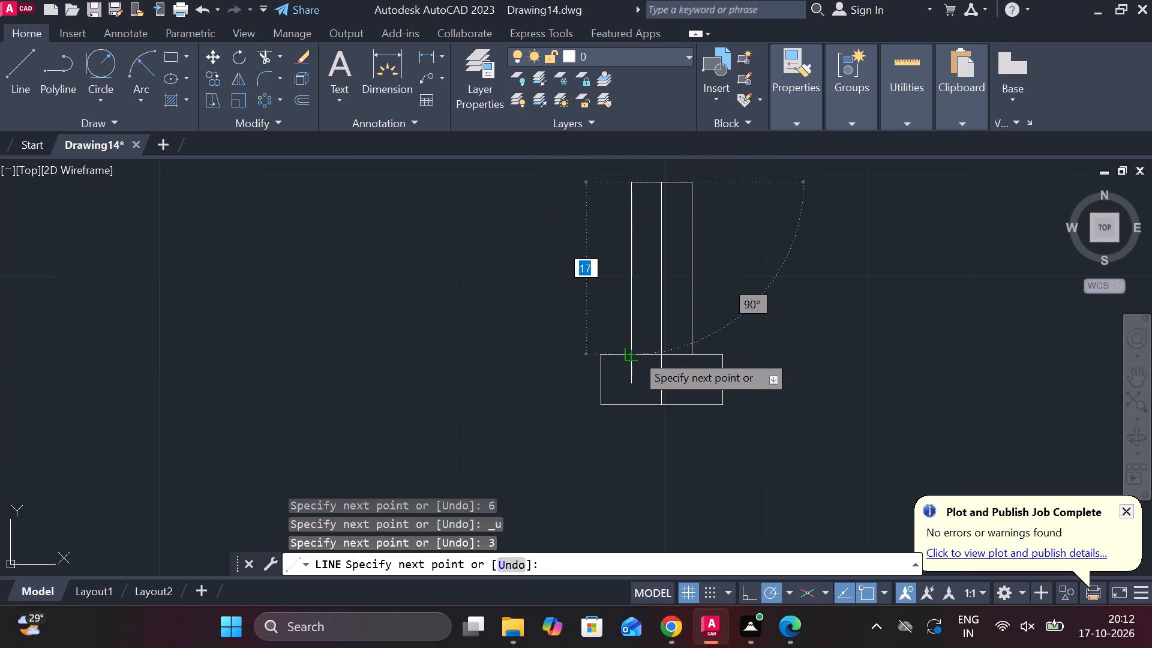
{"action": "left_click", "coordinate": [635, 353]}
{"action": "key", "text": "Escape"}
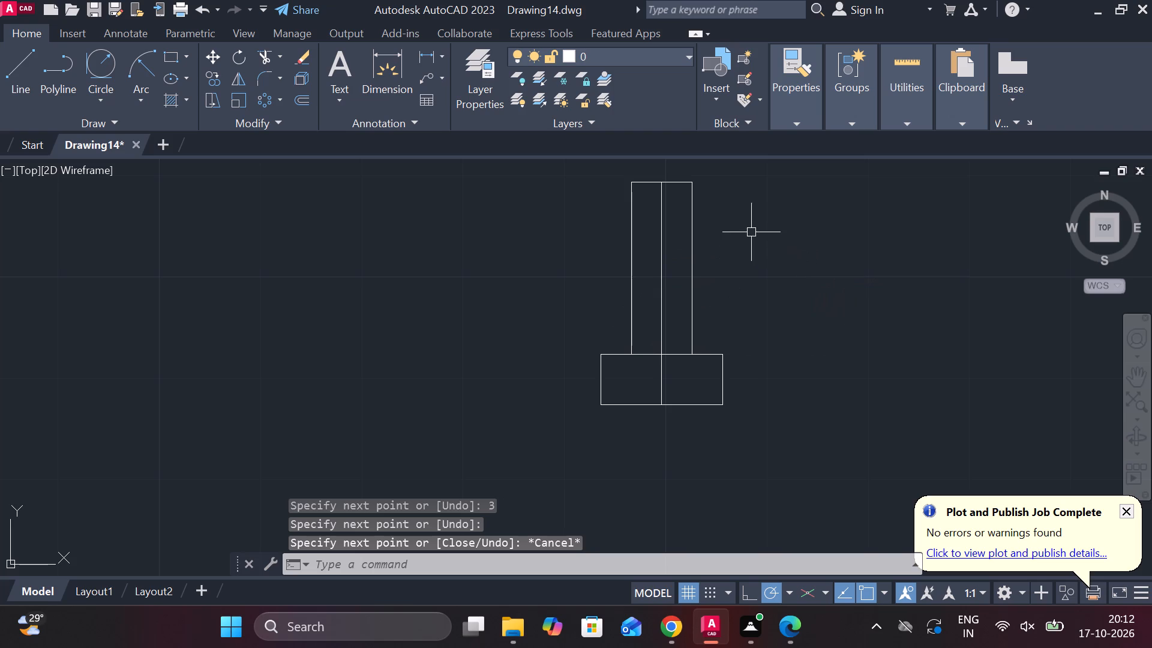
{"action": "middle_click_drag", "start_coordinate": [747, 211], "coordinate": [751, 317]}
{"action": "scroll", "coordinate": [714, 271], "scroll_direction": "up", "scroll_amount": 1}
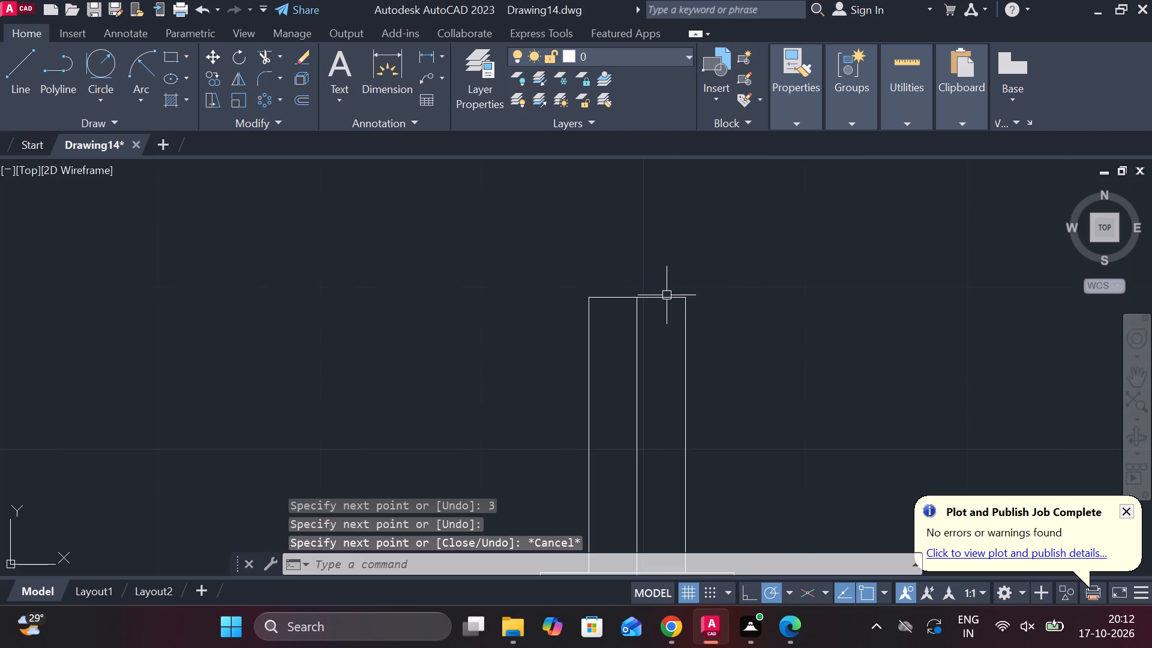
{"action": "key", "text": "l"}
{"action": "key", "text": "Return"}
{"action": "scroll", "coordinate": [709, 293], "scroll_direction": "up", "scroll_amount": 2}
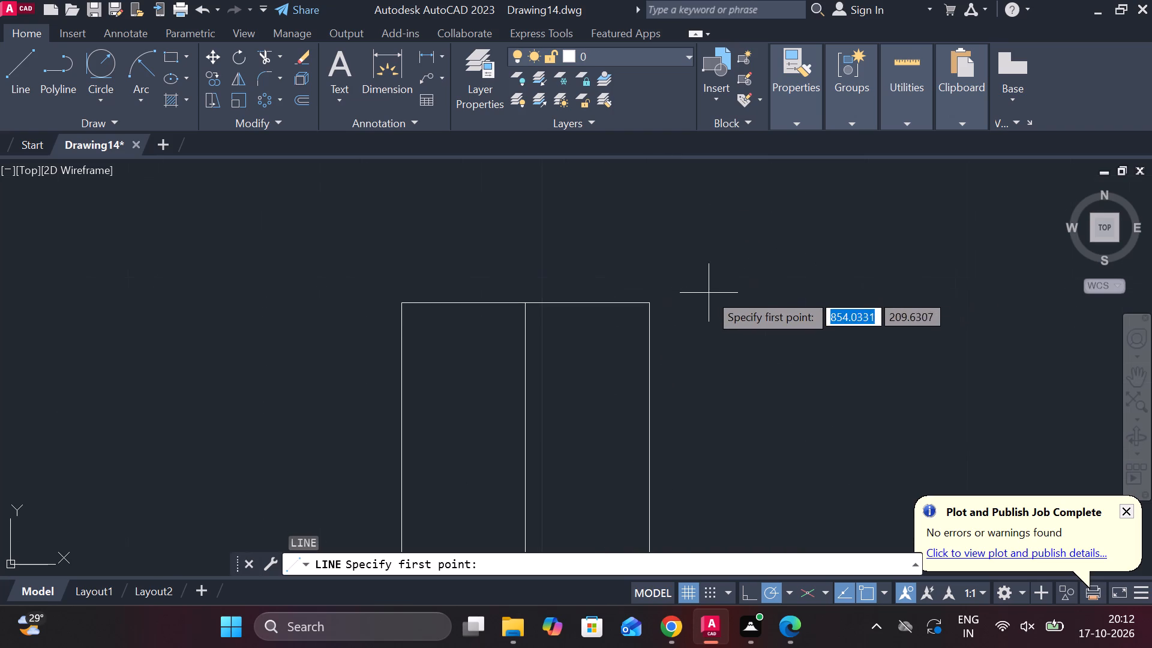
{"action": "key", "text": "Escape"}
Join the two halves of the stem's top edge into a single line.
{"action": "left_click", "coordinate": [602, 301]}
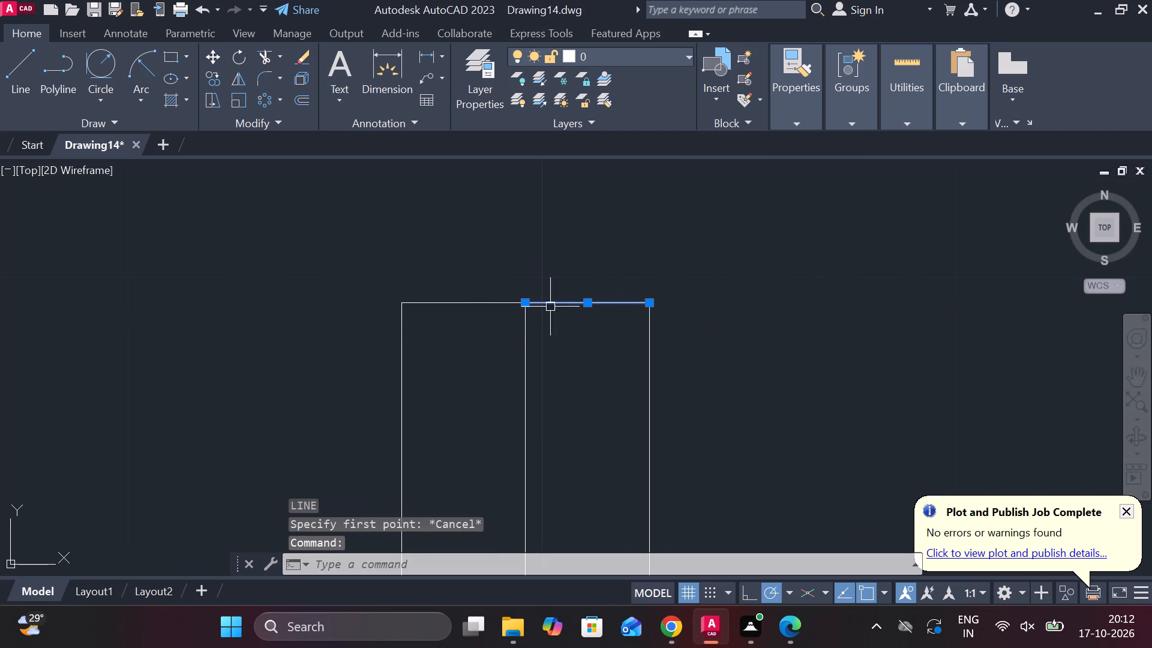
{"action": "left_click", "coordinate": [494, 301]}
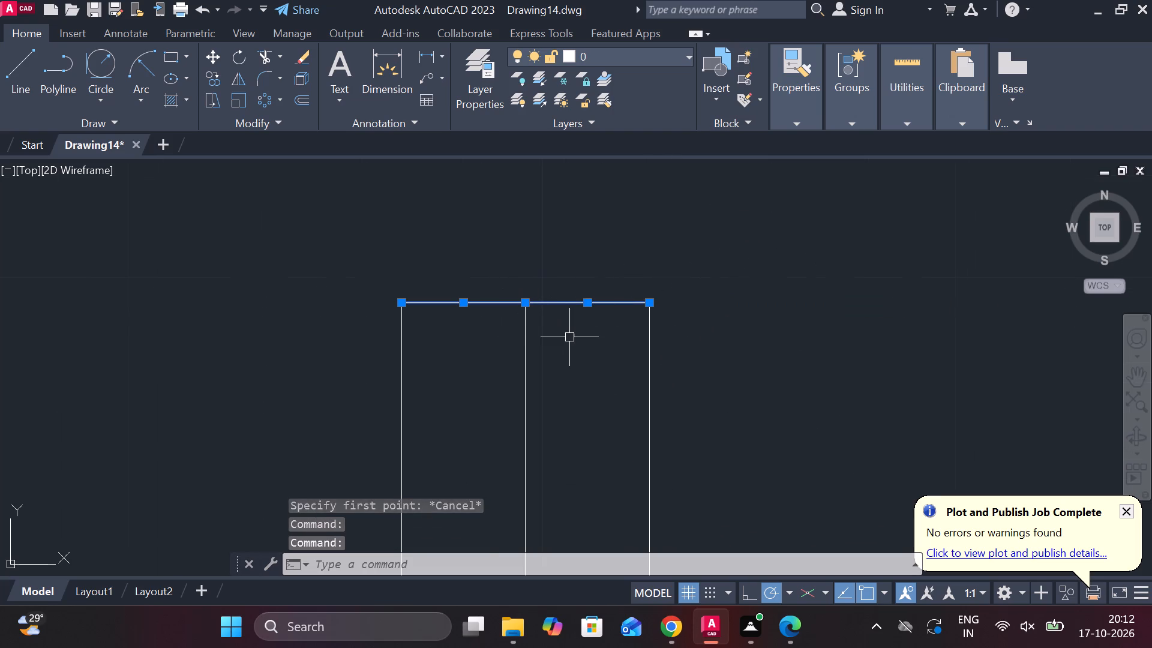
{"action": "key", "text": "j"}
{"action": "key", "text": "Return"}
Offset the stem's joined top edge downward by 1.
{"action": "left_click", "coordinate": [570, 306]}
{"action": "key", "text": "o"}
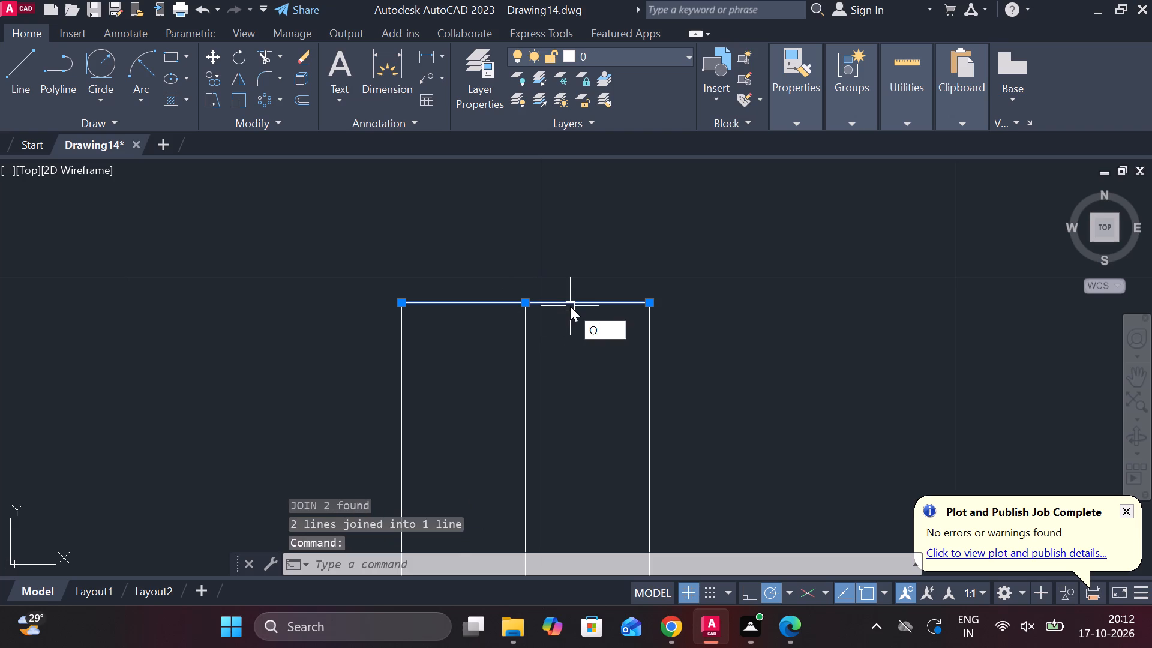
{"action": "key", "text": "Return"}
{"action": "key", "text": "Return"}
{"action": "key", "text": "1"}
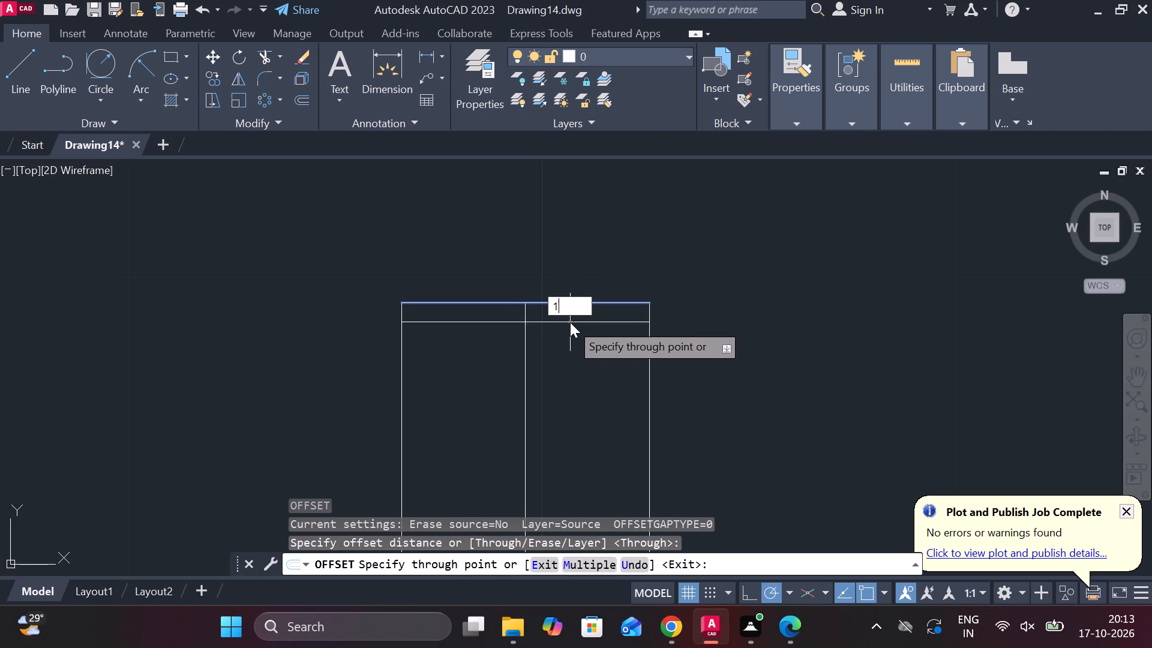
{"action": "key", "text": "Return"}
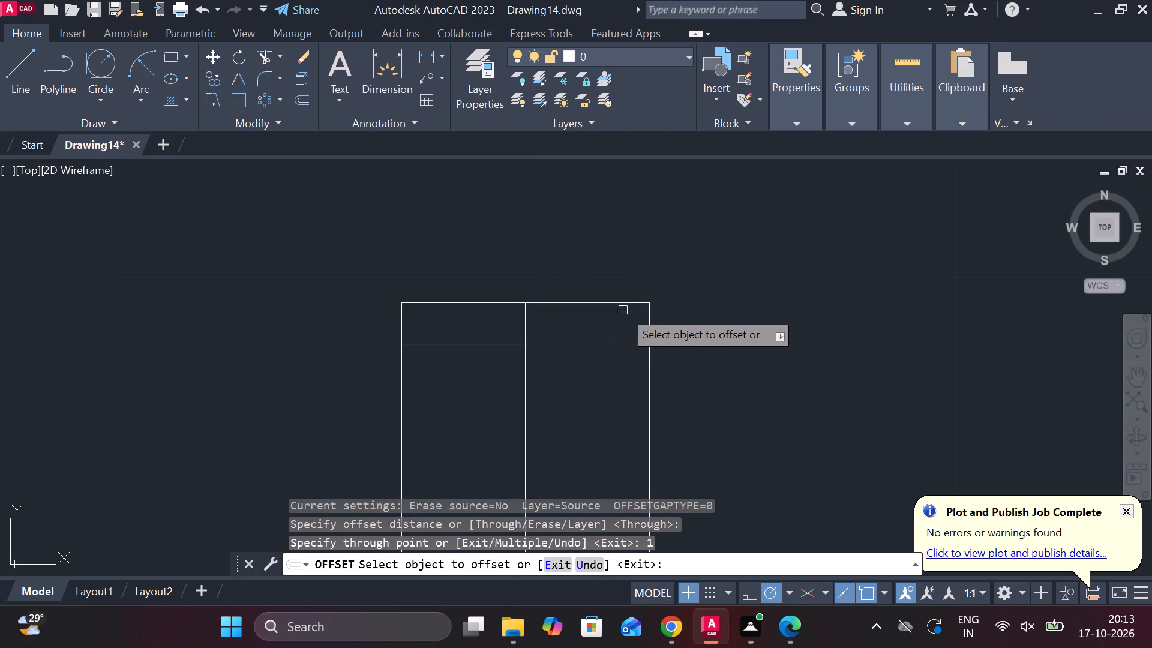
{"action": "scroll", "coordinate": [650, 301], "scroll_direction": "down", "scroll_amount": 2}
{"action": "key", "text": "Escape"}
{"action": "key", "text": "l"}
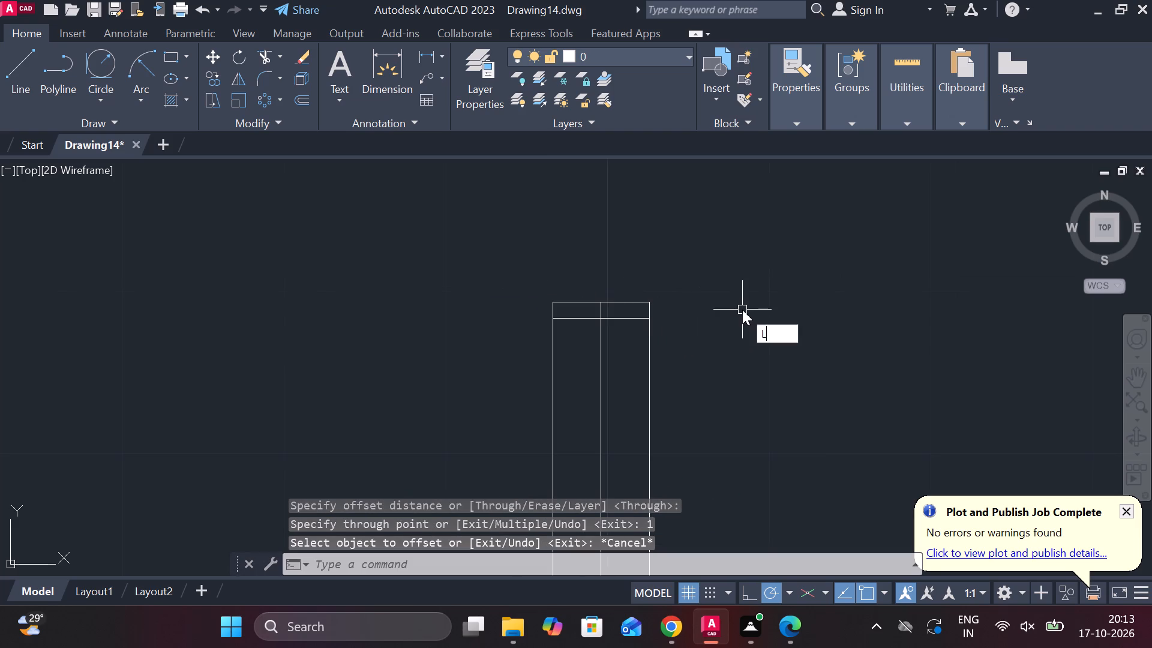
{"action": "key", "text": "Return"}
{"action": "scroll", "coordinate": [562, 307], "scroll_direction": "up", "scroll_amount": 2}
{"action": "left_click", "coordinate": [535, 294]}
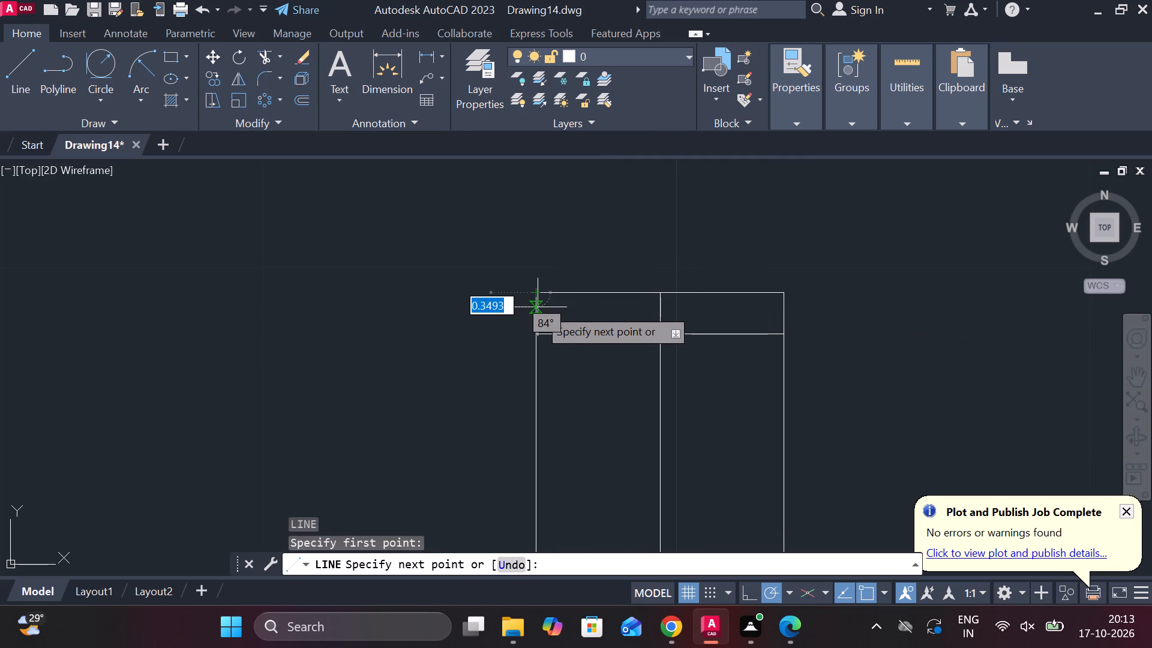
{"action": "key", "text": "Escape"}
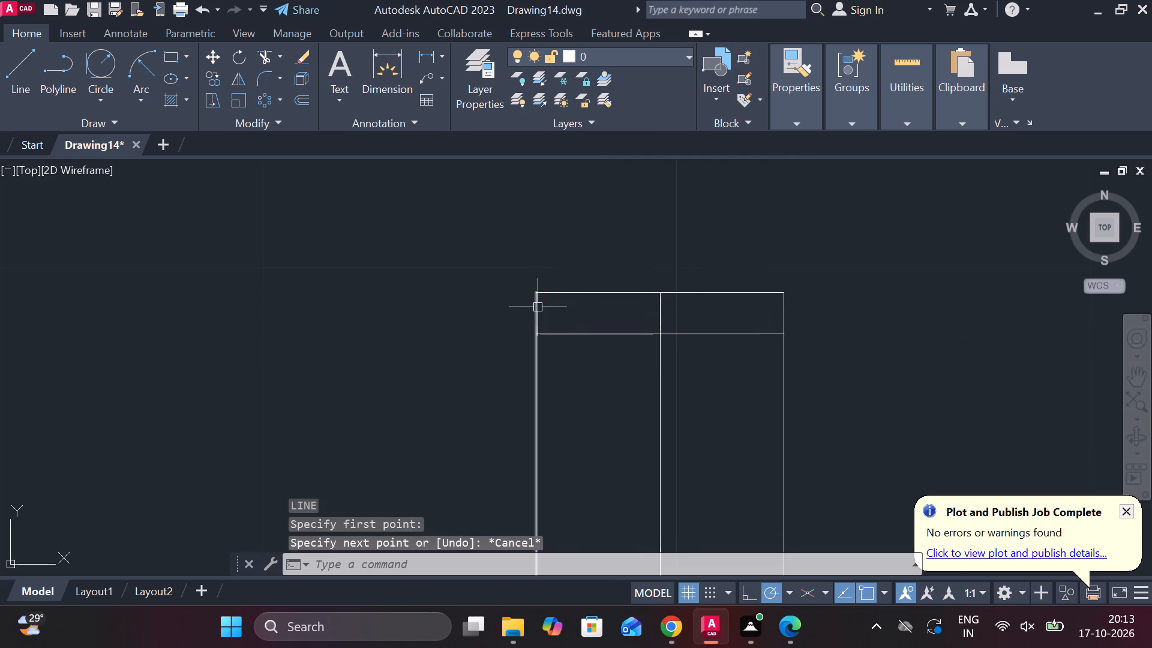
Draw diagonal chamfer lines from both ends of the offset line, sloping inward and up past the stem's top edge.
{"action": "key", "text": "space"}
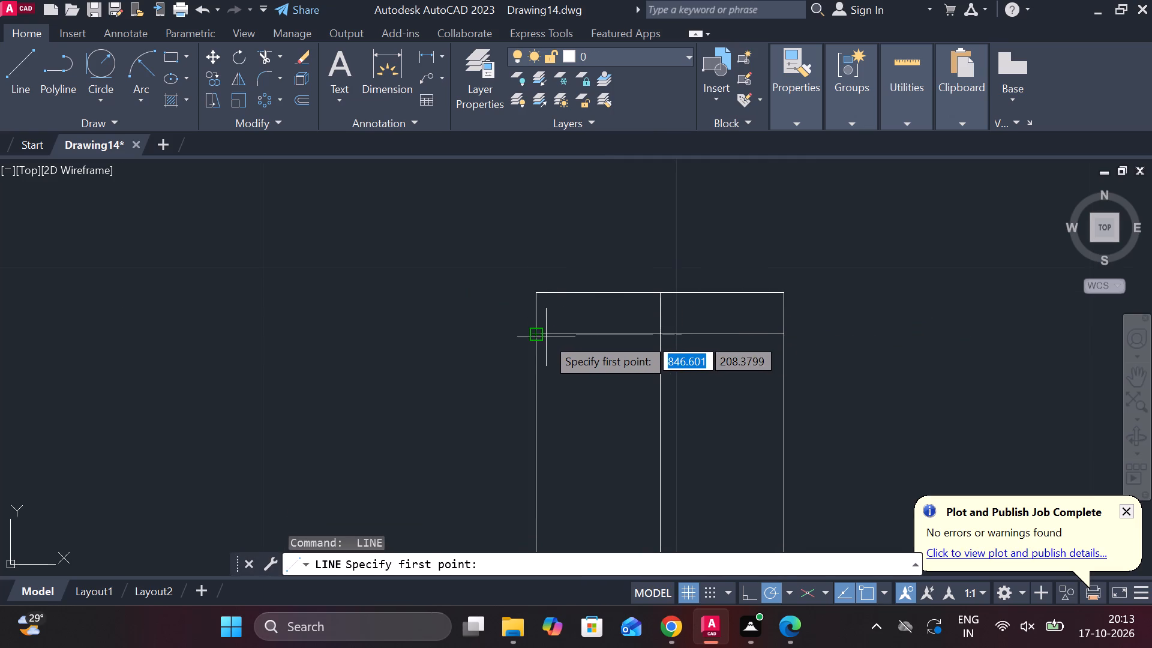
{"action": "left_click", "coordinate": [537, 336]}
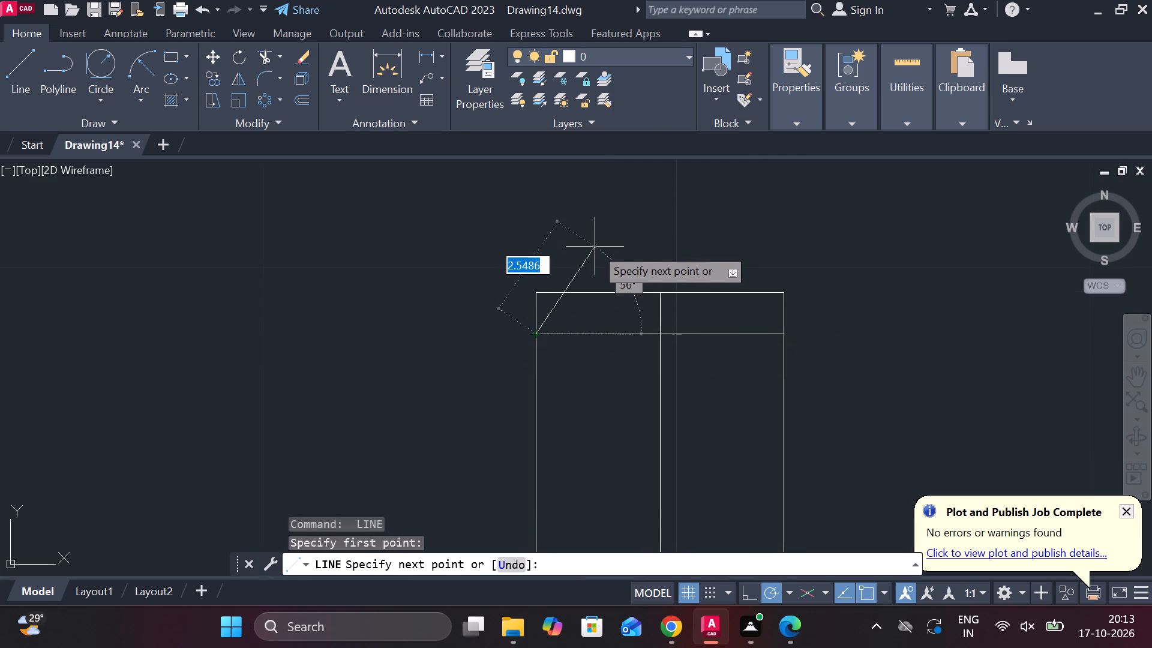
{"action": "left_click", "coordinate": [599, 254]}
{"action": "key", "text": "grave"}
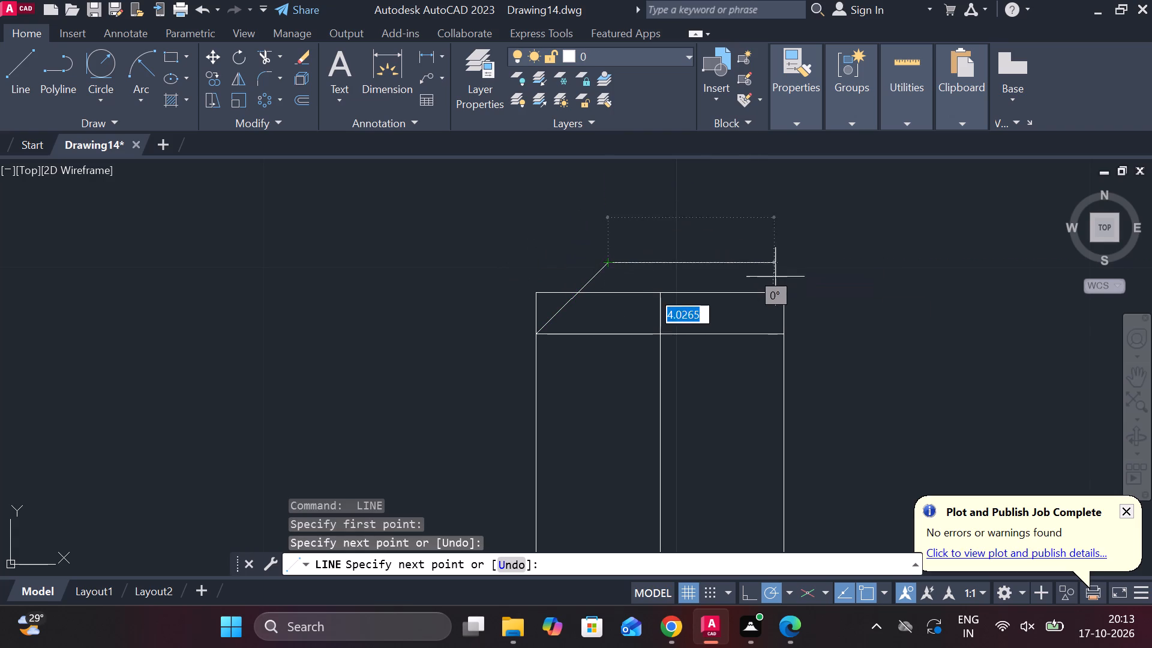
{"action": "key", "text": "Escape"}
{"action": "key", "text": "space"}
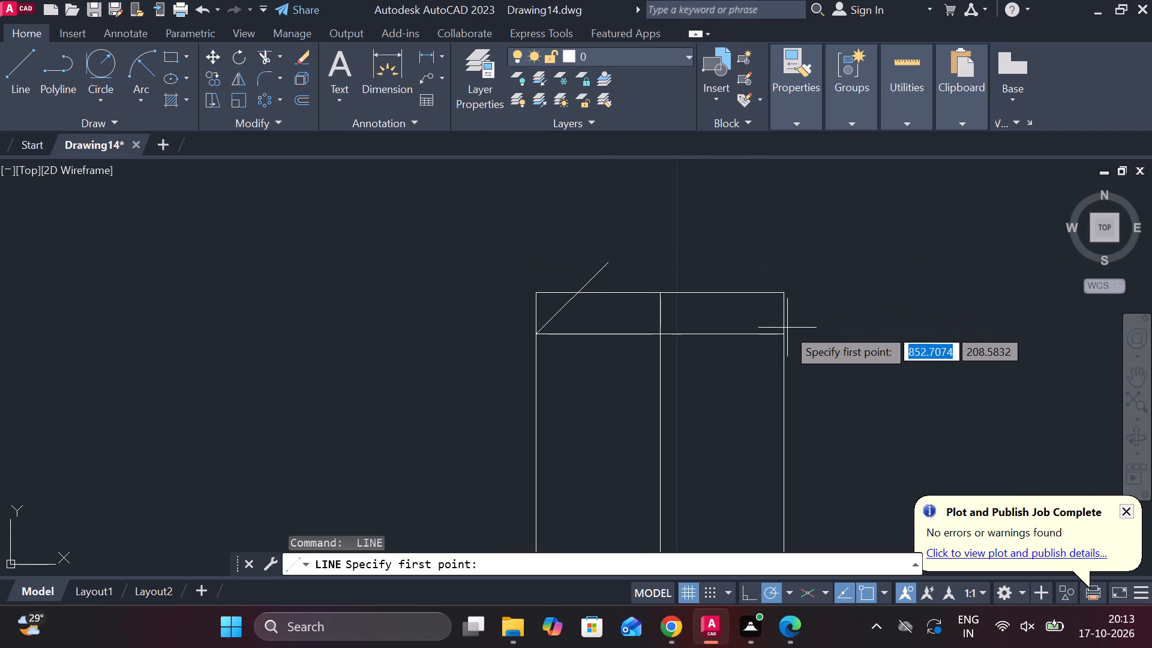
{"action": "left_click", "coordinate": [786, 328]}
{"action": "left_click", "coordinate": [718, 266]}
{"action": "key", "text": "Escape"}
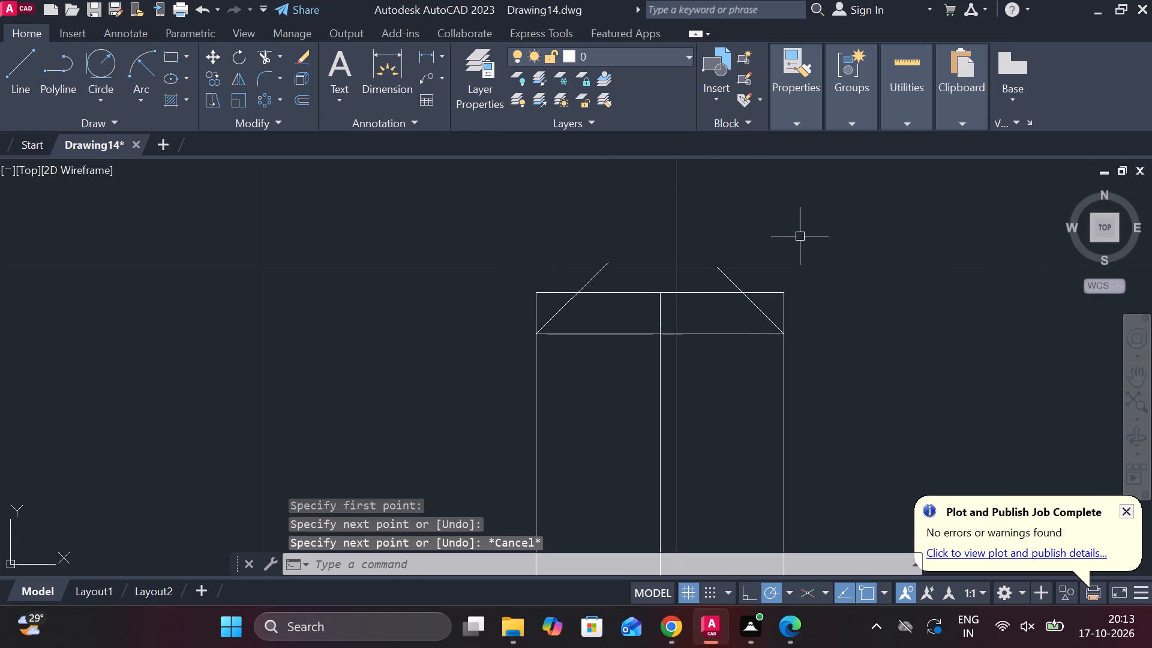
Trim the diagonals' ends above the stem and the two square top corners outside them to leave a chamfered end.
{"action": "type", "text": "TR"}
{"action": "key", "text": "space"}
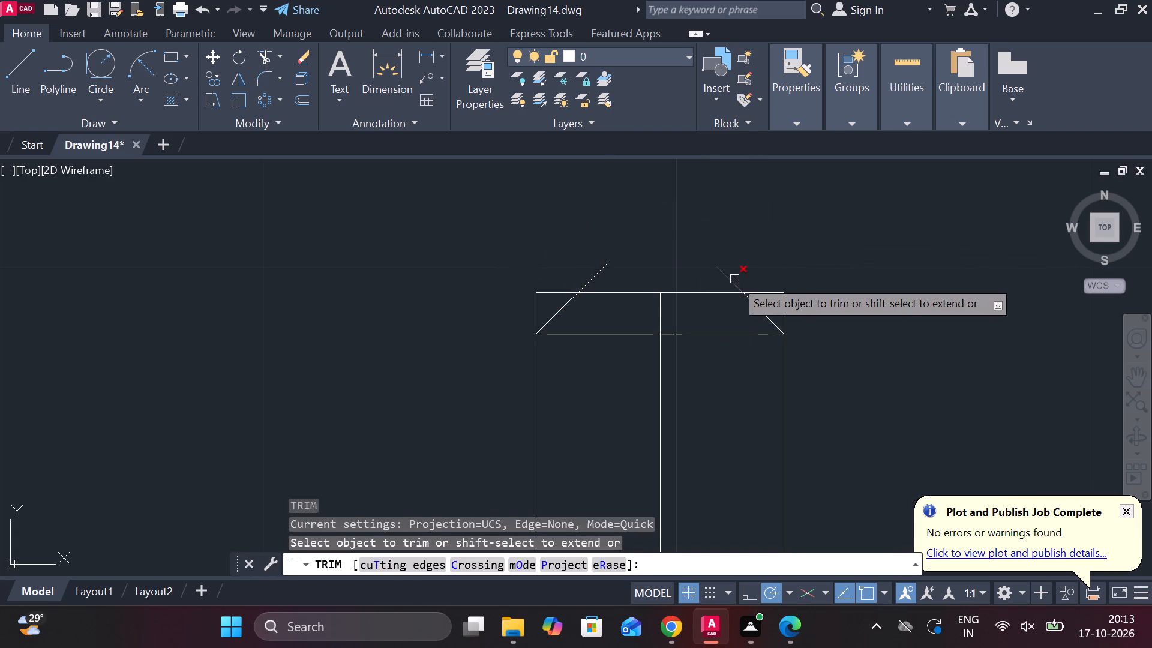
{"action": "left_click", "coordinate": [734, 279]}
{"action": "left_click", "coordinate": [597, 272]}
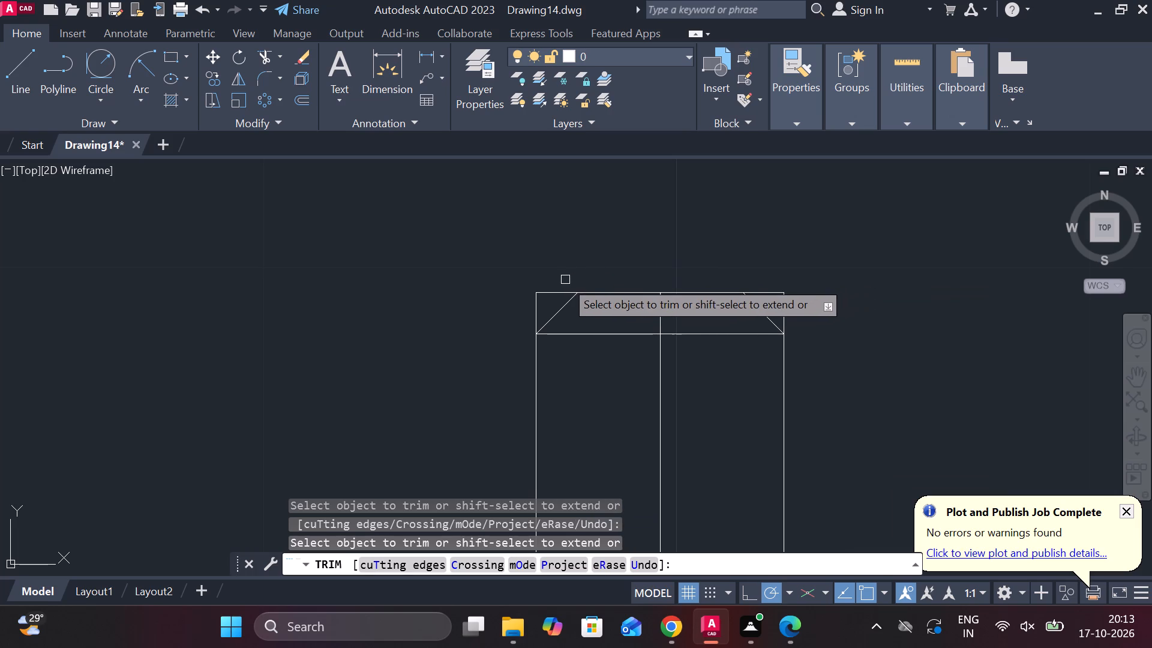
{"action": "left_click", "coordinate": [556, 290]}
{"action": "left_click", "coordinate": [536, 301]}
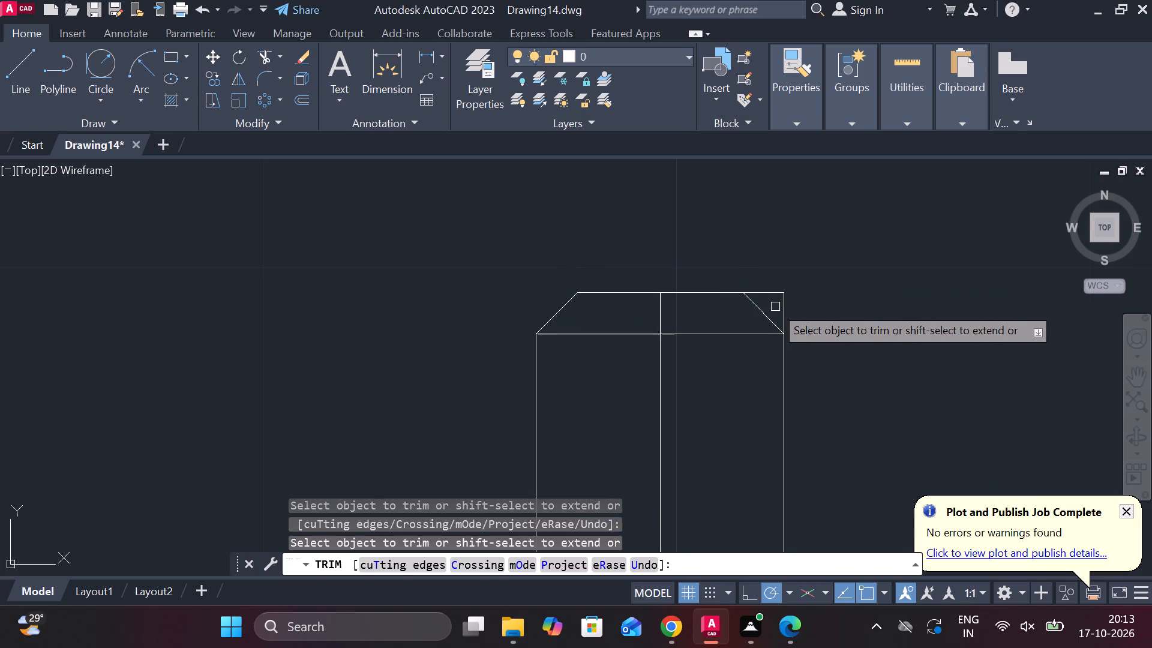
{"action": "left_click", "coordinate": [772, 293]}
{"action": "left_click", "coordinate": [787, 311]}
{"action": "scroll", "coordinate": [821, 311], "scroll_direction": "down", "scroll_amount": 3}
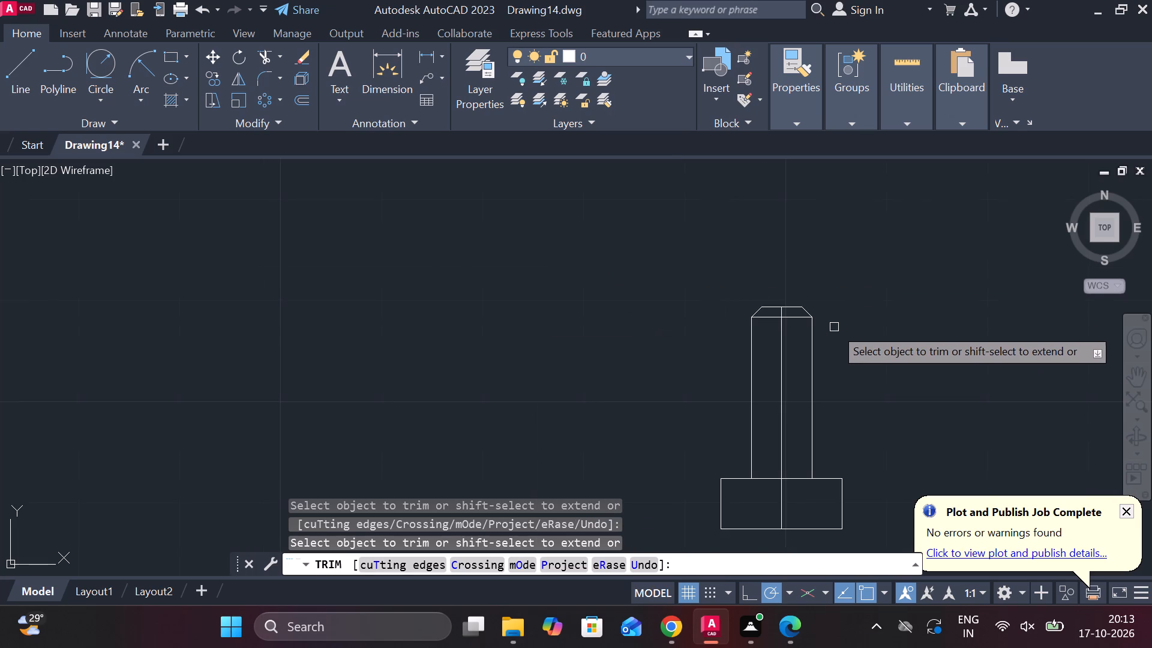
{"action": "middle_click_drag", "start_coordinate": [836, 327], "coordinate": [709, 240]}
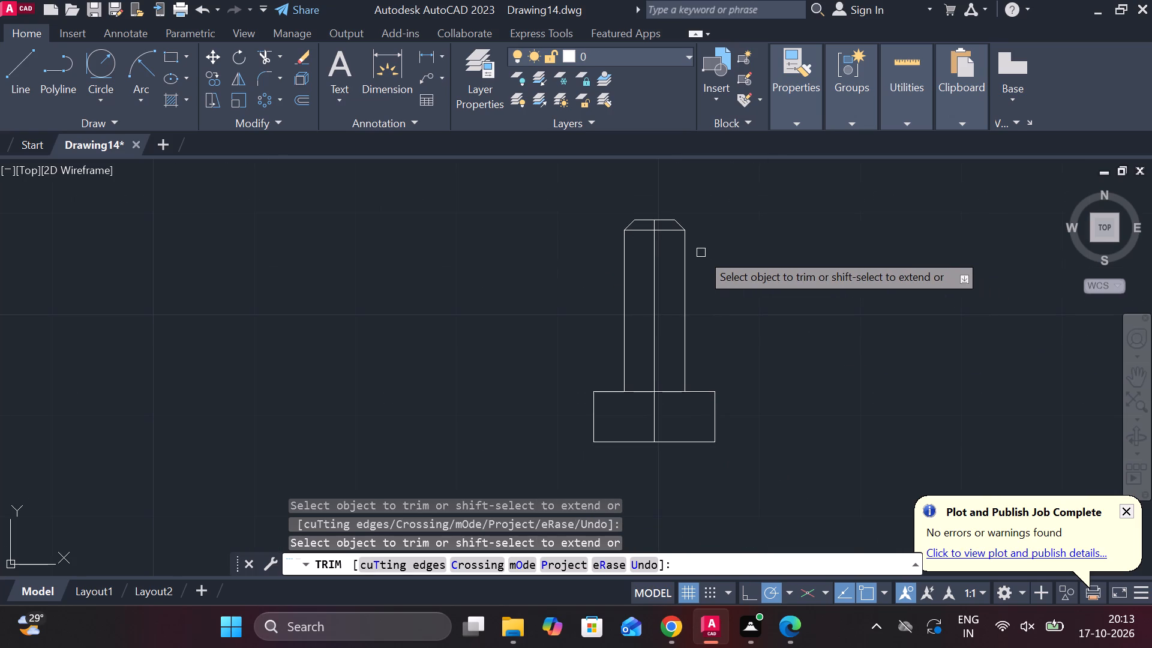
{"action": "scroll", "coordinate": [700, 253], "scroll_direction": "up", "scroll_amount": 1}
{"action": "key", "text": "Escape"}
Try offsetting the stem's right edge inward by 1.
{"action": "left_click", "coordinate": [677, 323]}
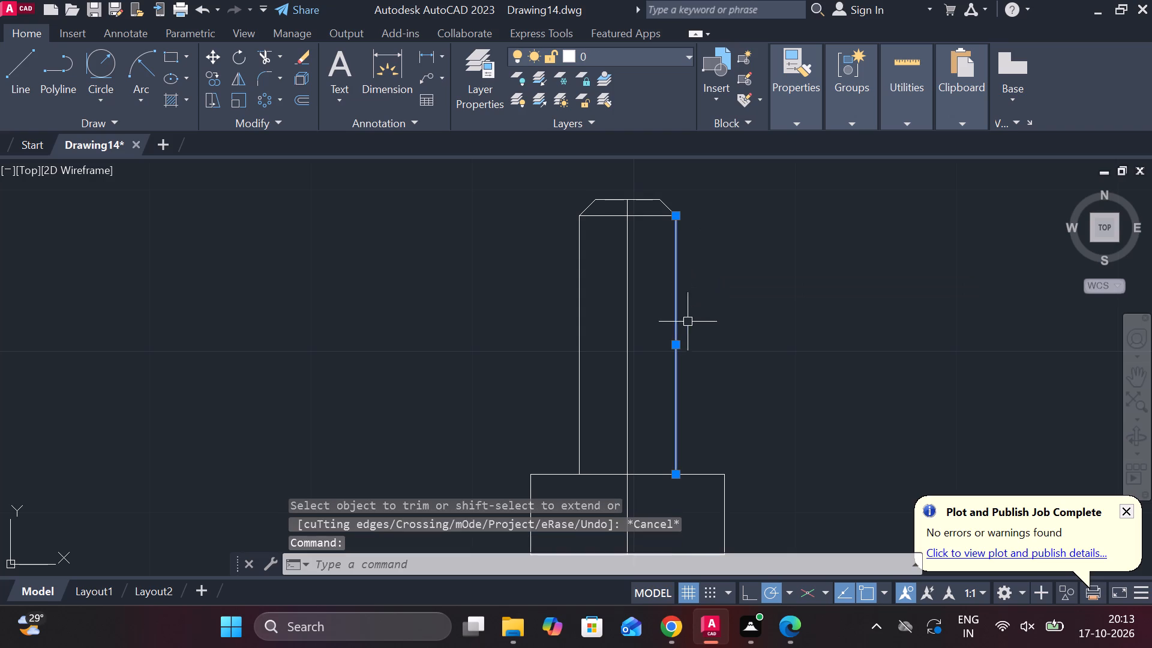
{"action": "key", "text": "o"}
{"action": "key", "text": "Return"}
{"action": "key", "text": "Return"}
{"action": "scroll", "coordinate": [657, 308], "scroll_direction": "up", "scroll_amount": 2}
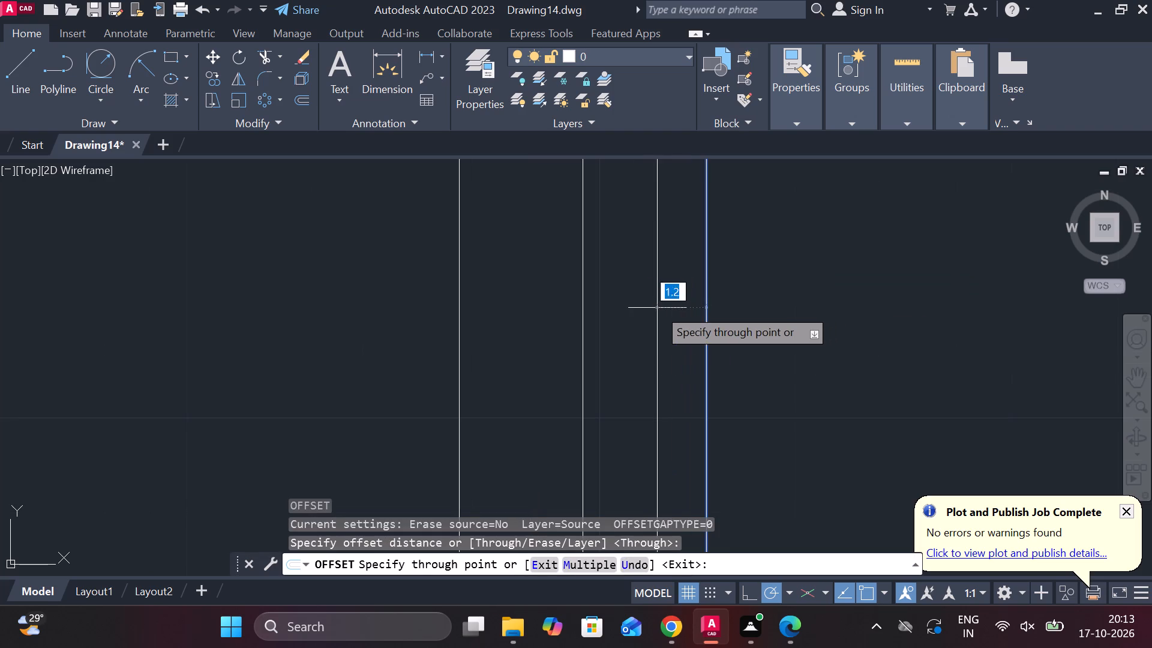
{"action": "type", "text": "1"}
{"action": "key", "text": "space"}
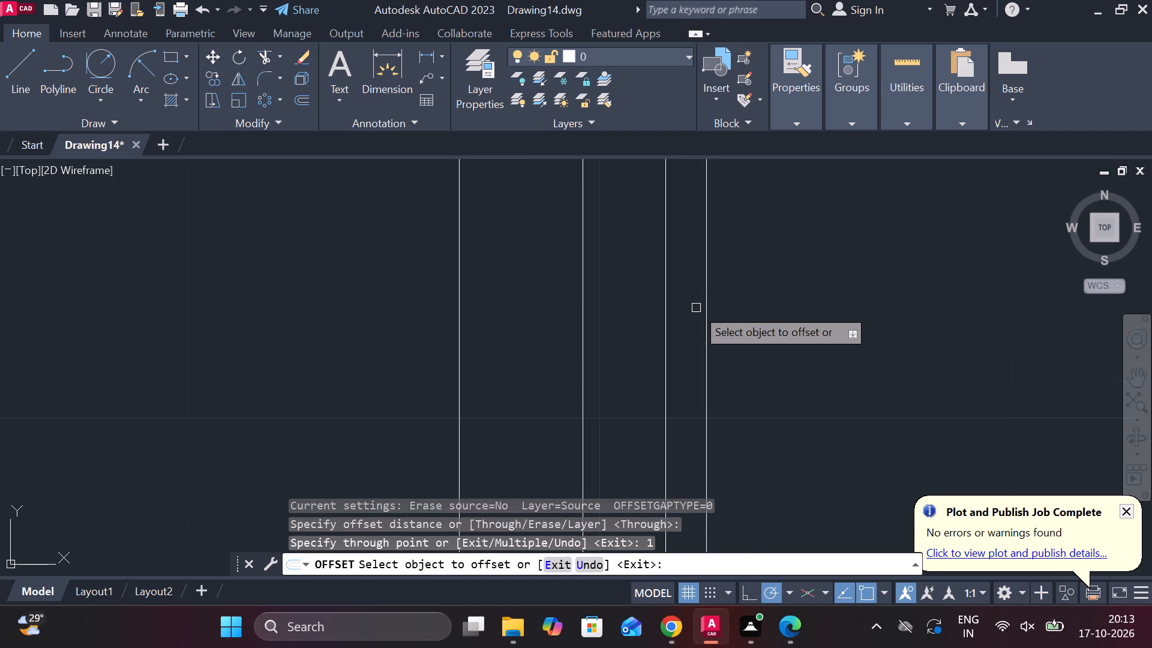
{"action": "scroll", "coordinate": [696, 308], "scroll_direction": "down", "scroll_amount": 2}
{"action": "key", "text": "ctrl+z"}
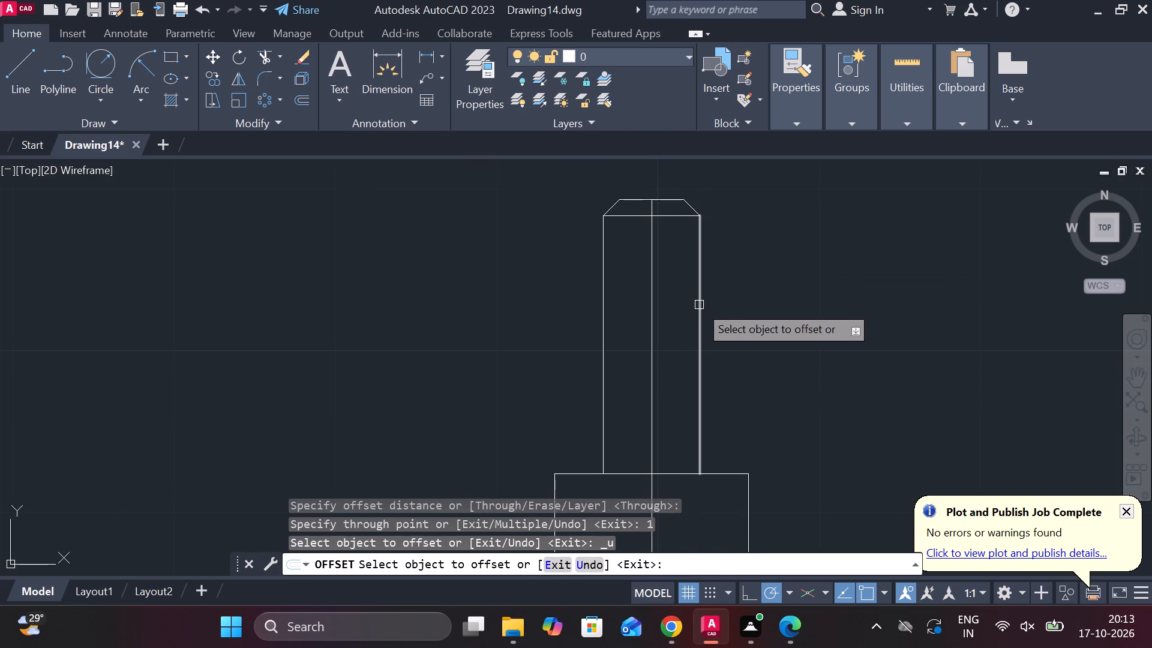
Offset both vertical edges of the stem inward by 0.5 to draw the thread lines.
{"action": "left_click", "coordinate": [699, 305]}
{"action": "type", "text": ".5"}
{"action": "key", "text": "space"}
{"action": "left_click", "coordinate": [606, 317]}
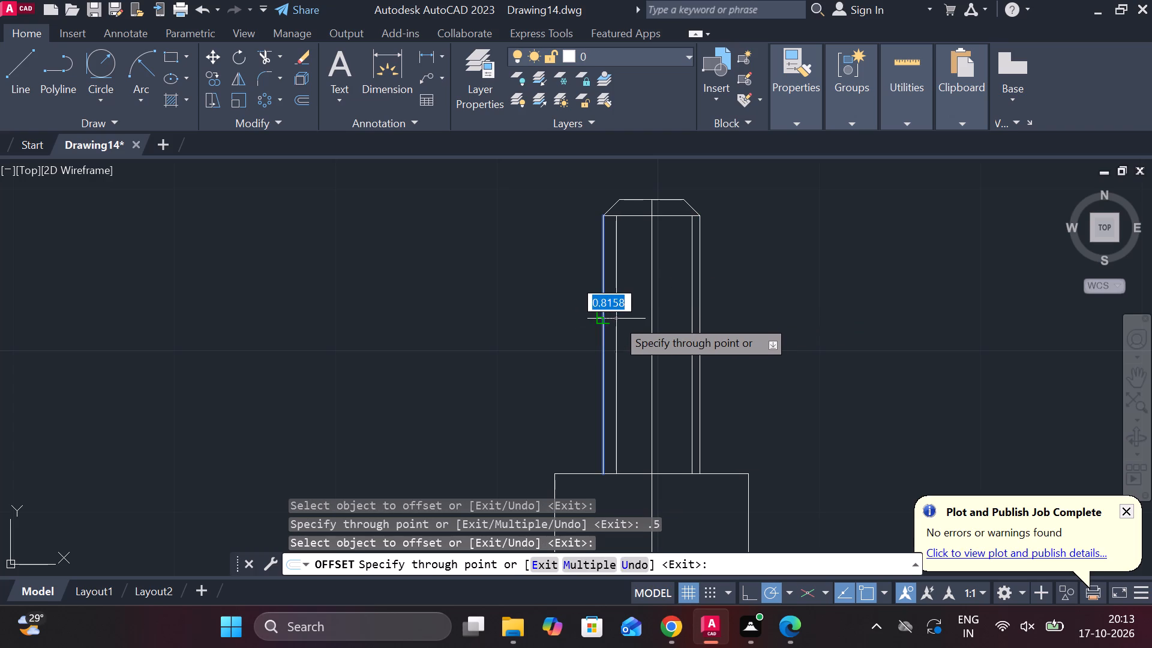
{"action": "key", "text": "period"}
{"action": "key", "text": "4"}
{"action": "key", "text": "BackSpace"}
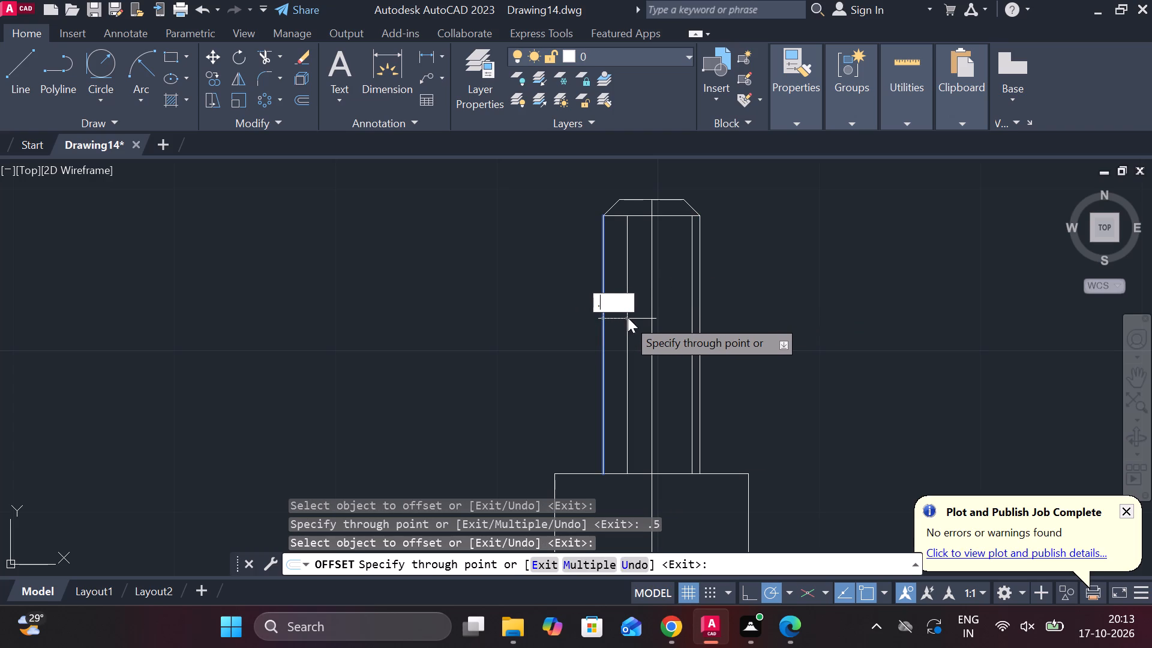
{"action": "type", "text": "5"}
{"action": "key", "text": "space"}
{"action": "middle_click_drag", "start_coordinate": [704, 340], "coordinate": [695, 340]}
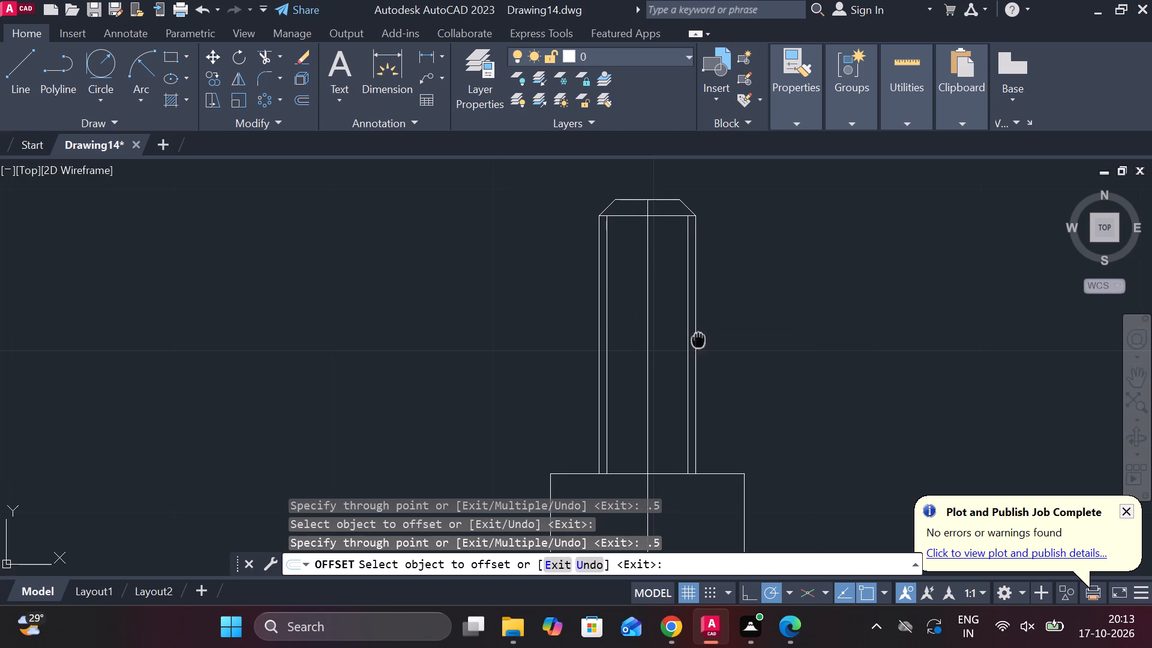
{"action": "middle_click_drag", "start_coordinate": [695, 340], "coordinate": [687, 268]}
{"action": "middle_click_drag", "start_coordinate": [724, 342], "coordinate": [716, 315]}
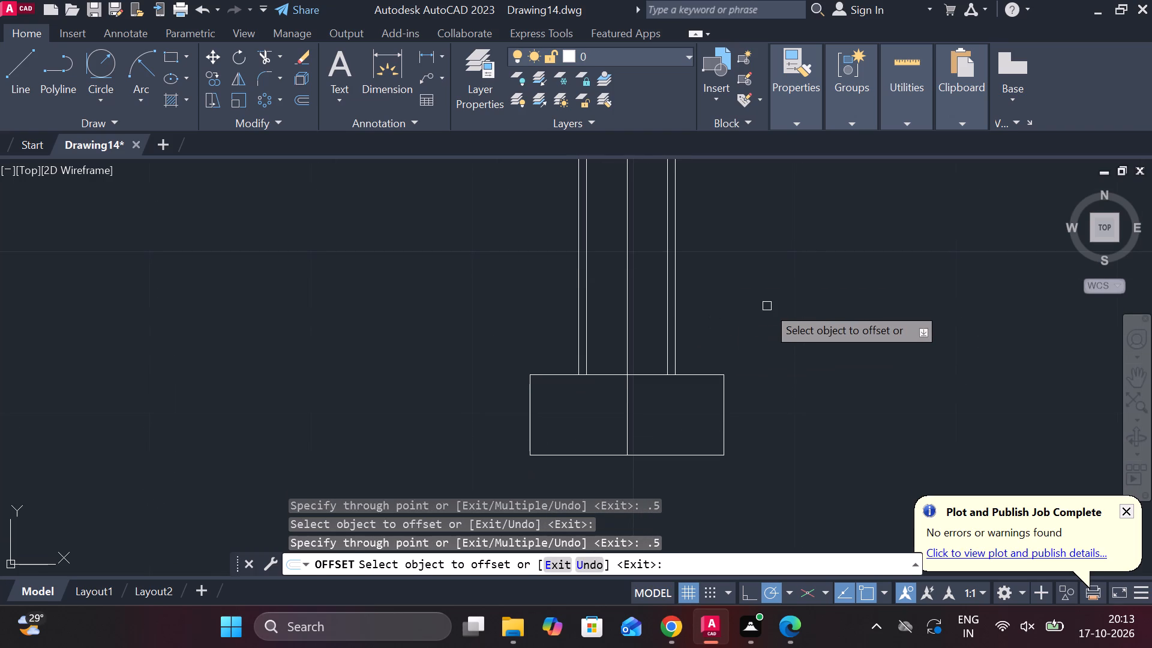
{"action": "key", "text": "Escape"}
Add a linear dimension for the part's overall height, placed to the right of the profile.
{"action": "scroll", "coordinate": [767, 306], "scroll_direction": "down", "scroll_amount": 1}
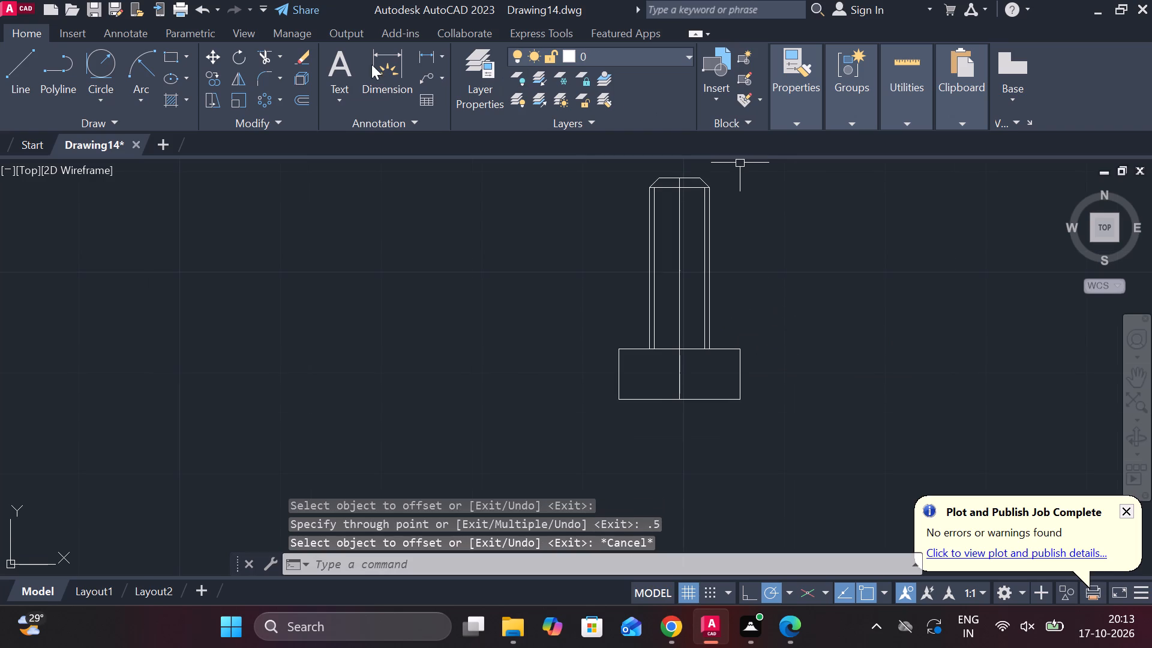
{"action": "left_click", "coordinate": [419, 56]}
{"action": "scroll", "coordinate": [739, 171], "scroll_direction": "up", "scroll_amount": 1}
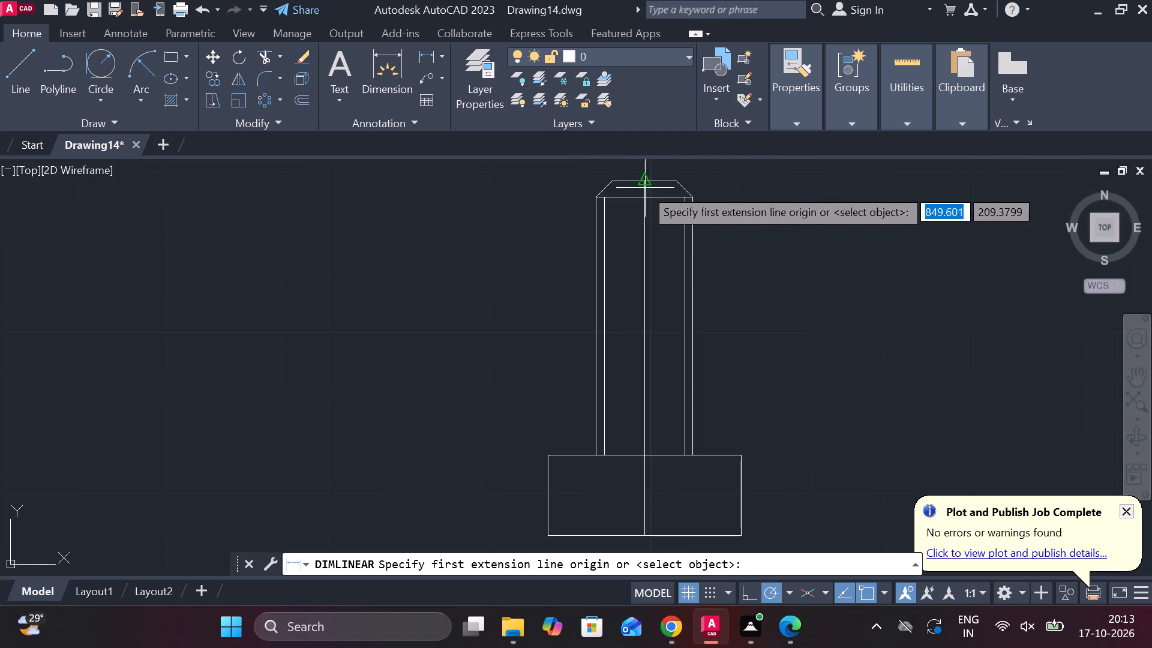
{"action": "left_click", "coordinate": [646, 180]}
{"action": "middle_click_drag", "start_coordinate": [644, 444], "coordinate": [649, 317]}
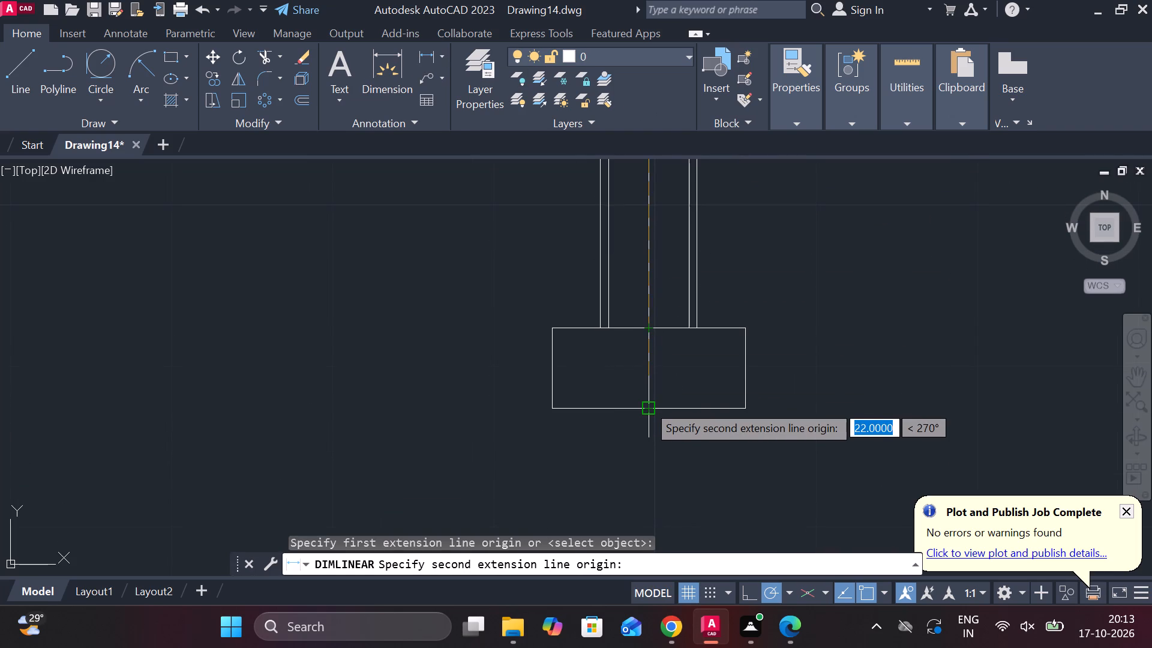
{"action": "left_click", "coordinate": [647, 404]}
{"action": "scroll", "coordinate": [771, 373], "scroll_direction": "down", "scroll_amount": 1}
{"action": "middle_click_drag", "start_coordinate": [825, 361], "coordinate": [790, 398]}
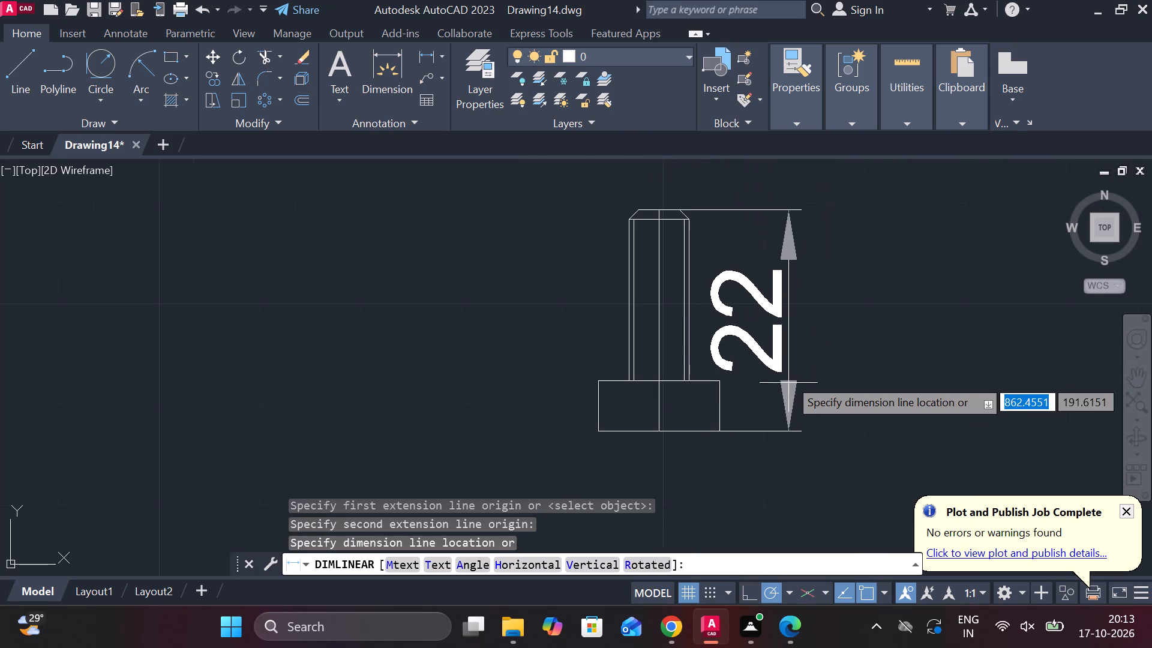
{"action": "left_click", "coordinate": [839, 363]}
Change the linetype of the part's vertical centre line to DASHED.
{"action": "left_click", "coordinate": [656, 302]}
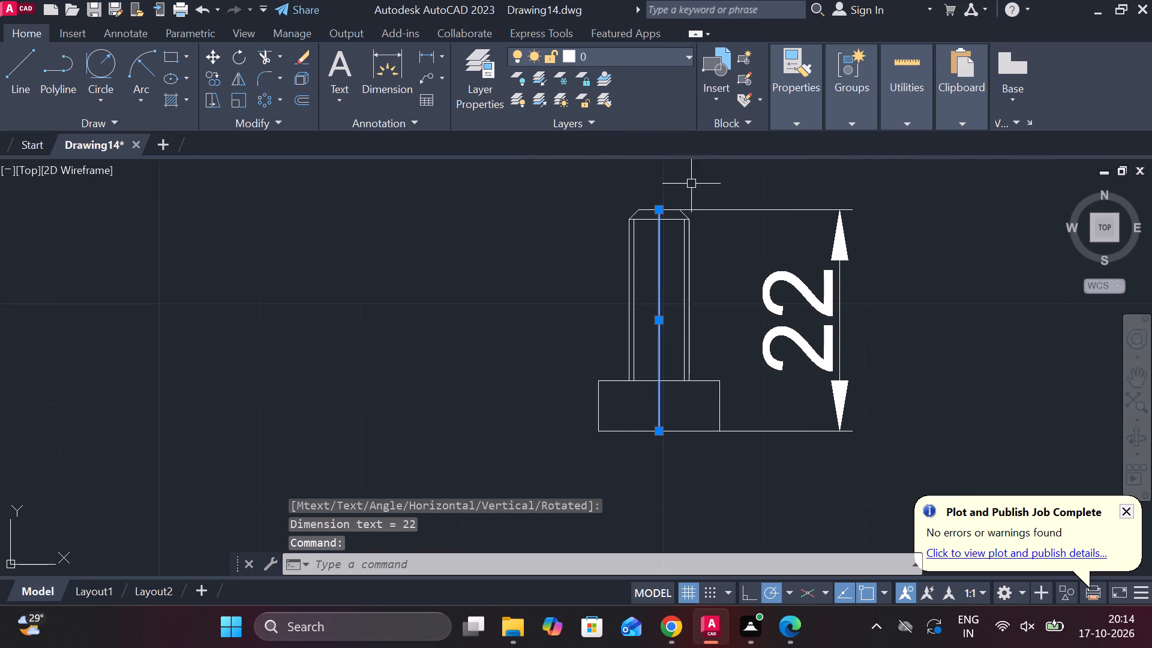
{"action": "left_click", "coordinate": [805, 121]}
{"action": "left_click", "coordinate": [943, 185]}
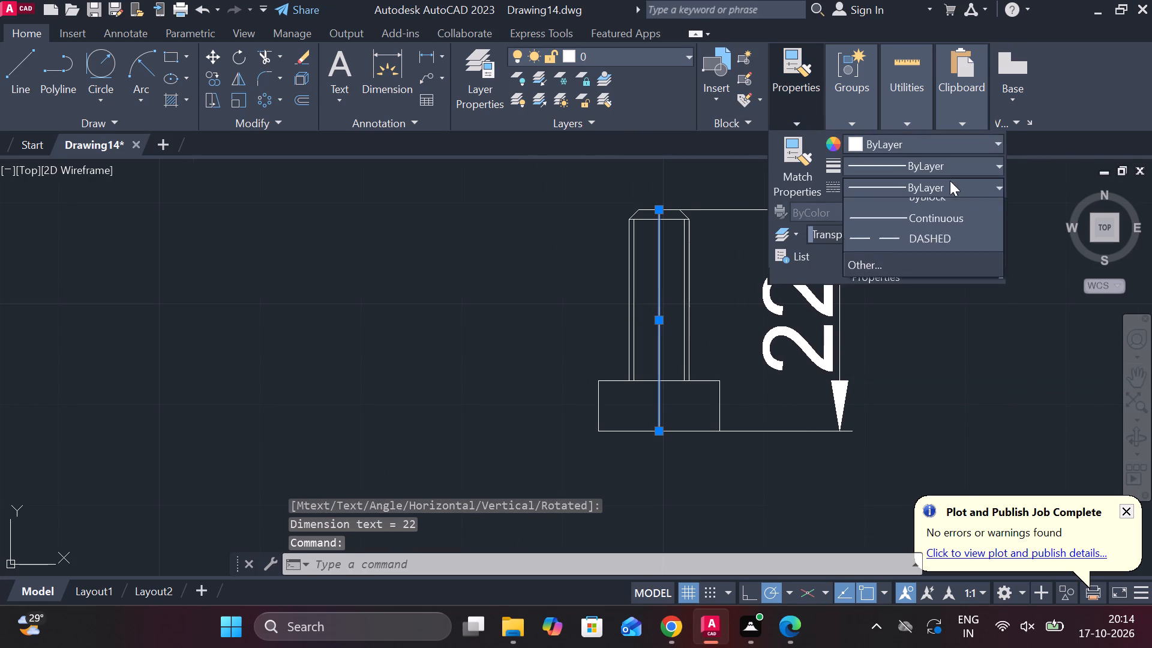
{"action": "left_click", "coordinate": [925, 272]}
{"action": "key", "text": "Escape"}
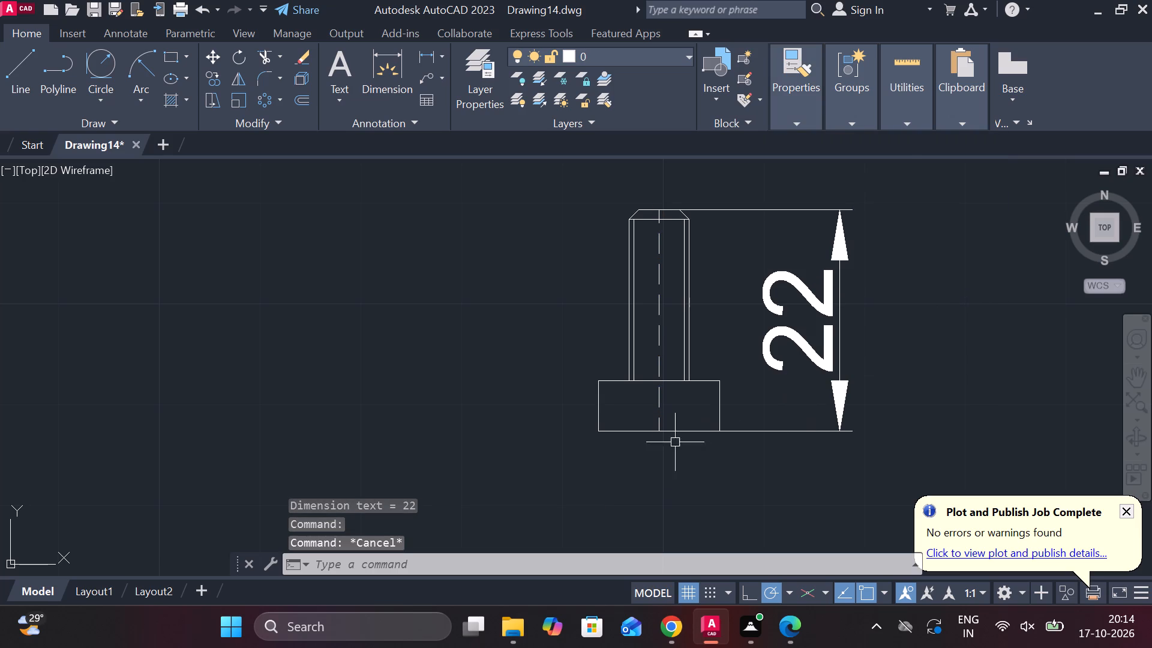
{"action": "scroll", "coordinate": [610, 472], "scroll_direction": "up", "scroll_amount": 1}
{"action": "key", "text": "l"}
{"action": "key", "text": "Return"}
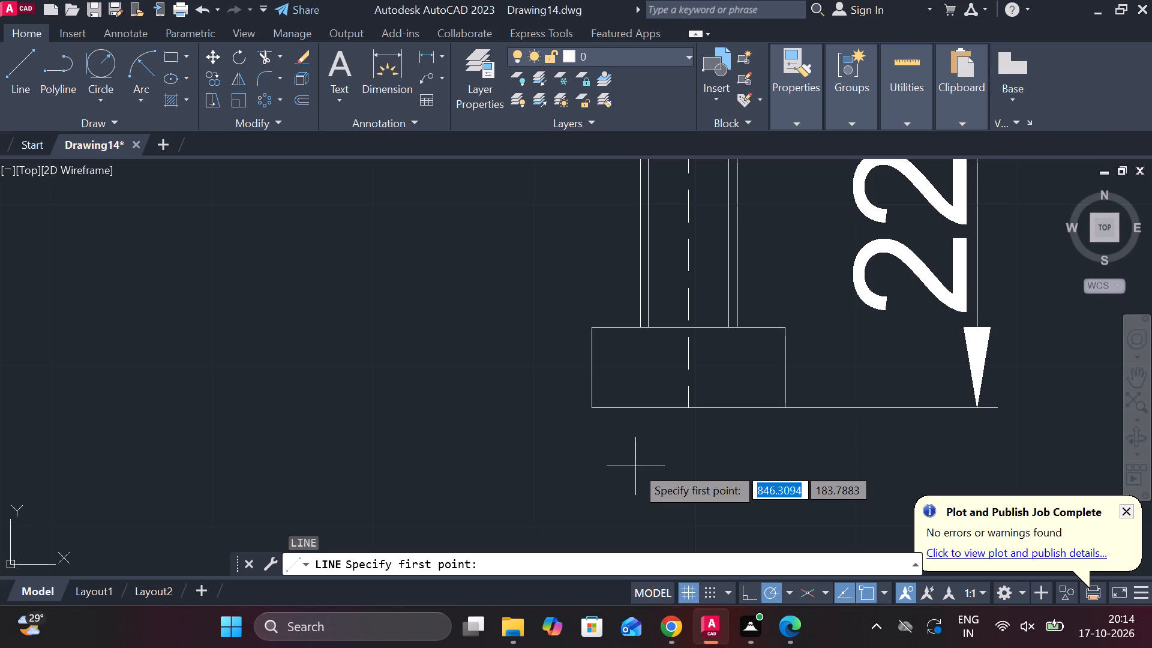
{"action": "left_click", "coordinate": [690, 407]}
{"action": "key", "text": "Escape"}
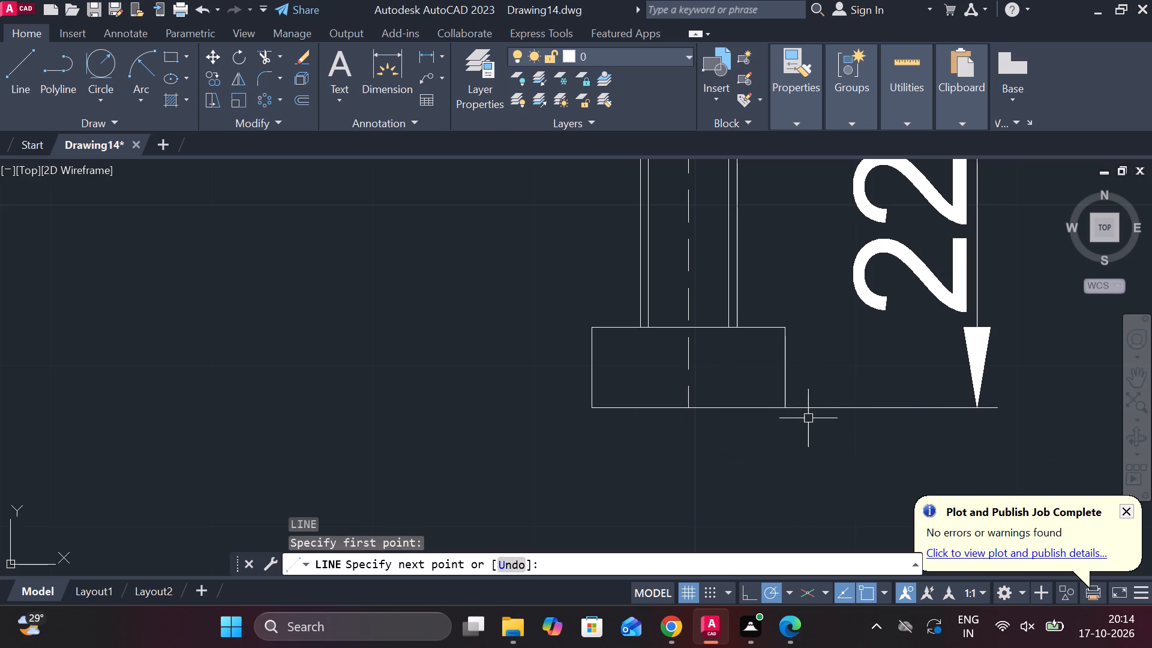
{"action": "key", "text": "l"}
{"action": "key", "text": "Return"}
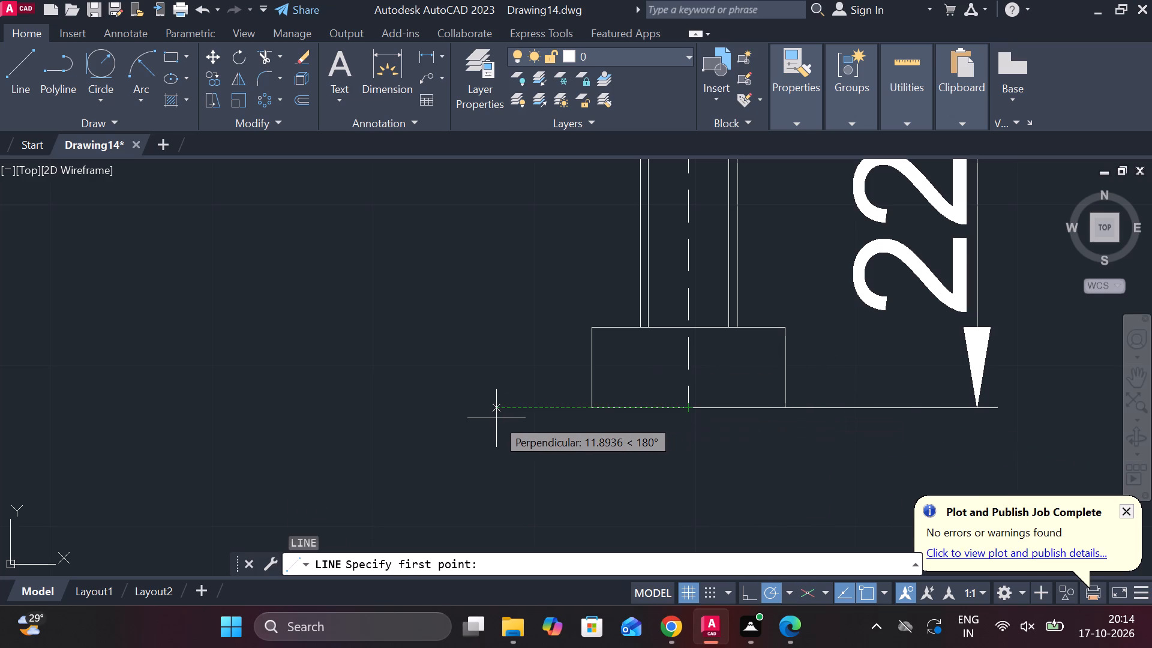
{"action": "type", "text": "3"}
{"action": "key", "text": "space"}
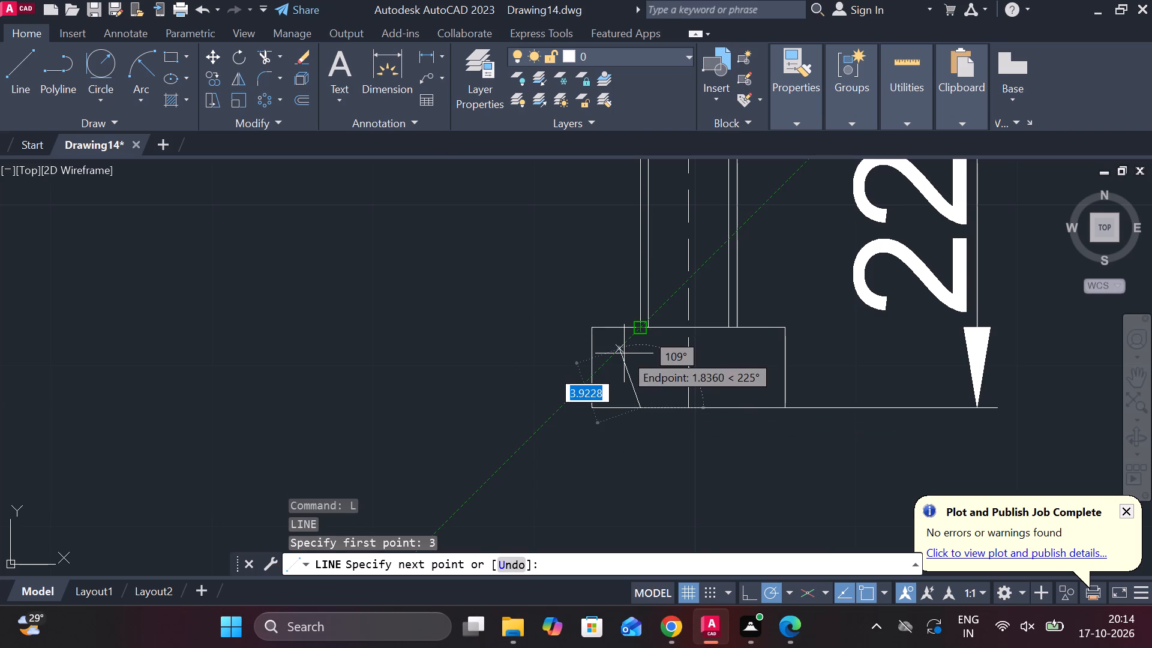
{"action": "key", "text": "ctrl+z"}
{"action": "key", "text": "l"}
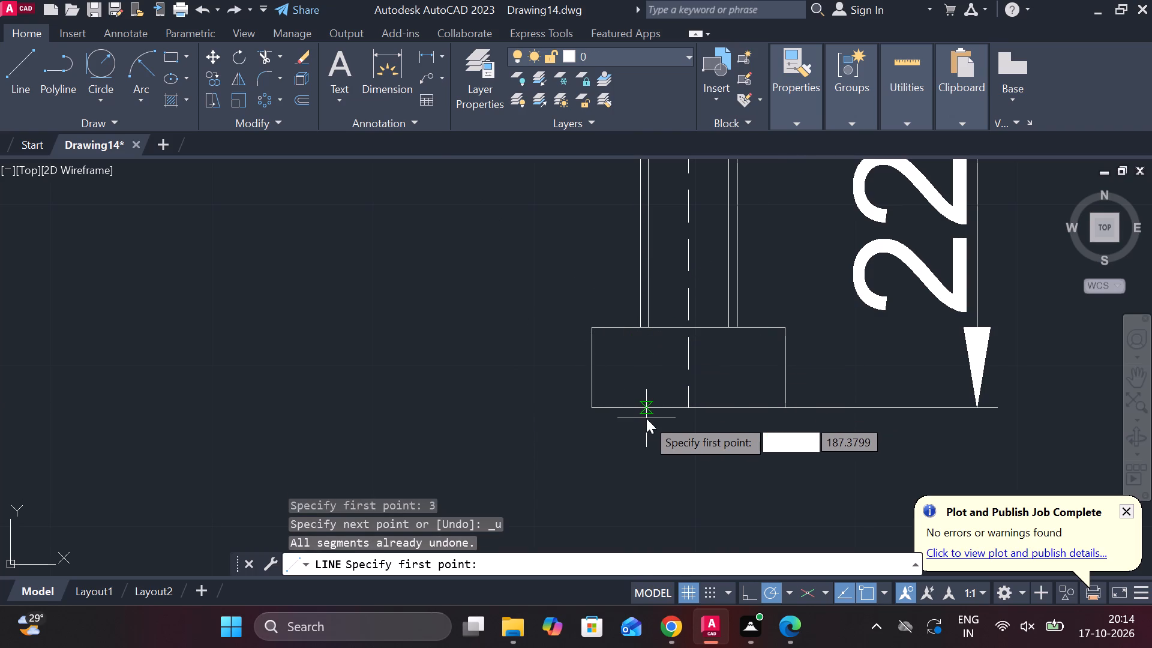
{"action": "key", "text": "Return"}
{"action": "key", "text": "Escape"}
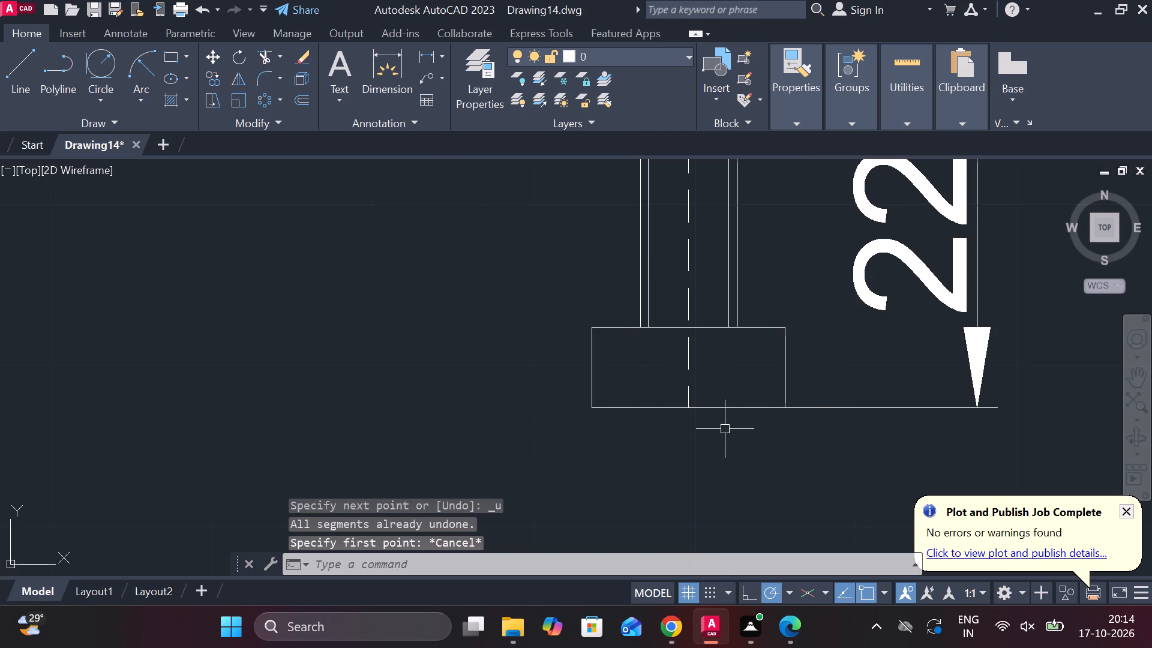
Draw a notch 2 wide and 1 high at the base's bottom edge, centred on the dashed centre line.
{"action": "key", "text": "l"}
{"action": "key", "text": "Return"}
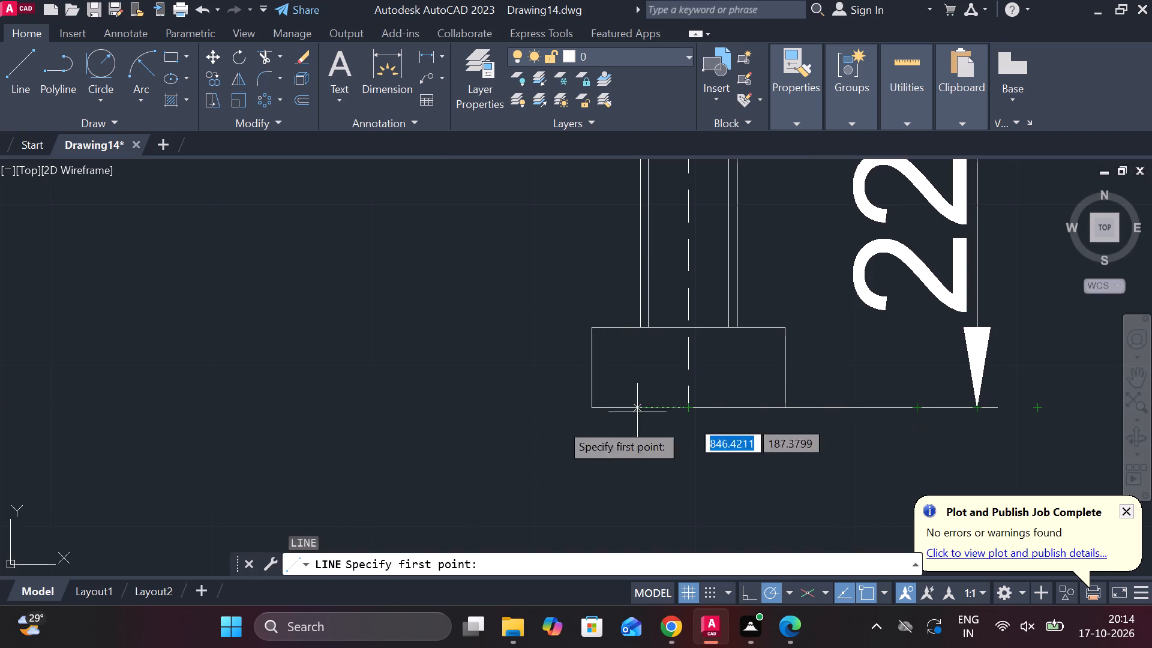
{"action": "type", "text": "1"}
{"action": "key", "text": "space"}
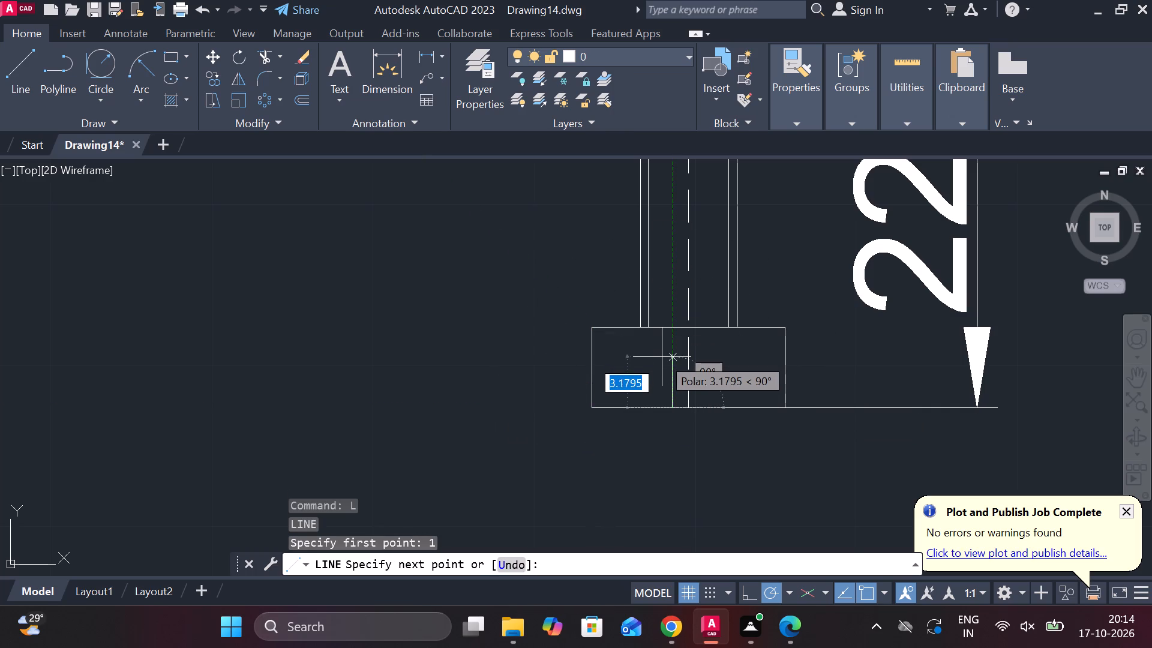
{"action": "scroll", "coordinate": [662, 371], "scroll_direction": "up", "scroll_amount": 2}
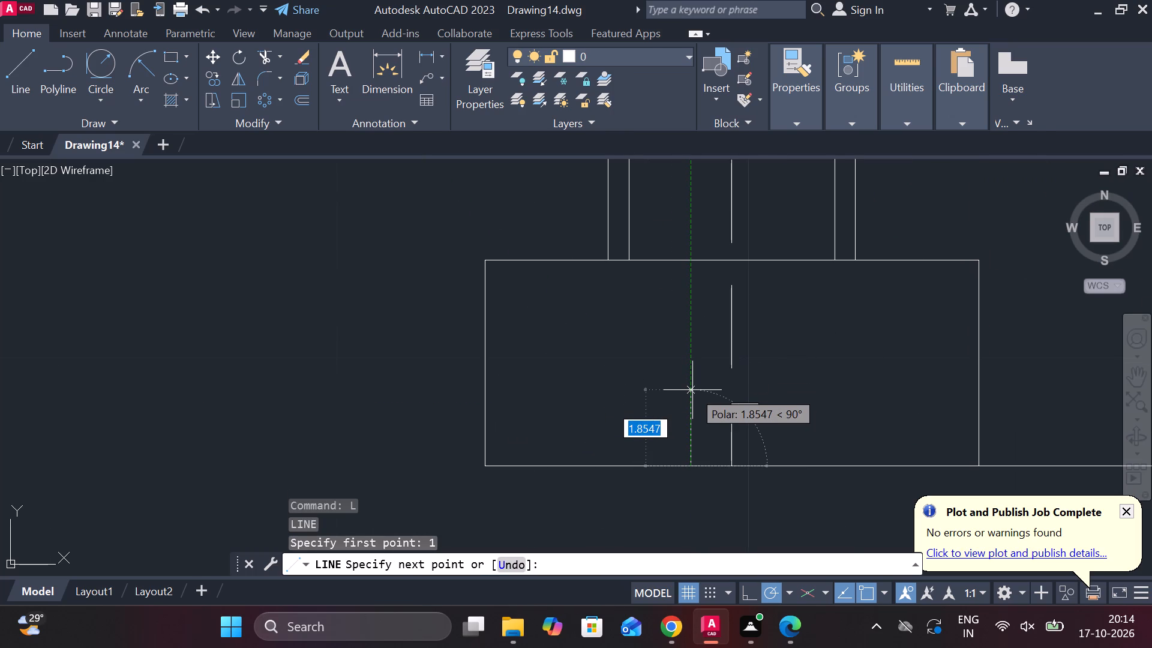
{"action": "type", "text": "1"}
{"action": "key", "text": "space"}
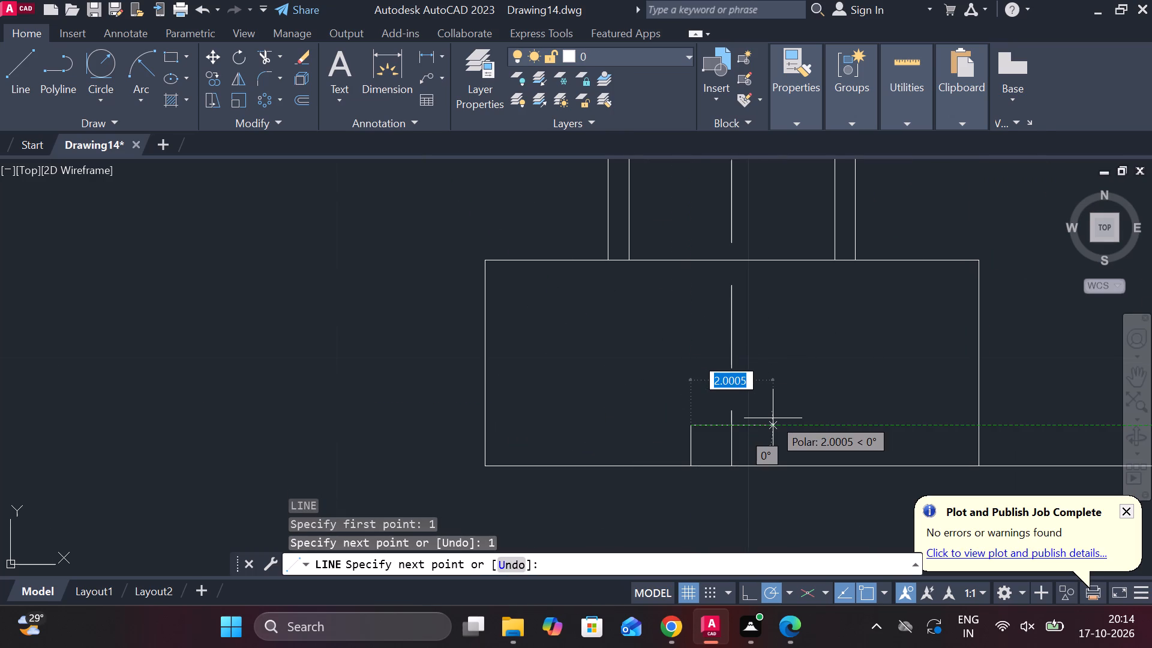
{"action": "type", "text": "2"}
{"action": "key", "text": "space"}
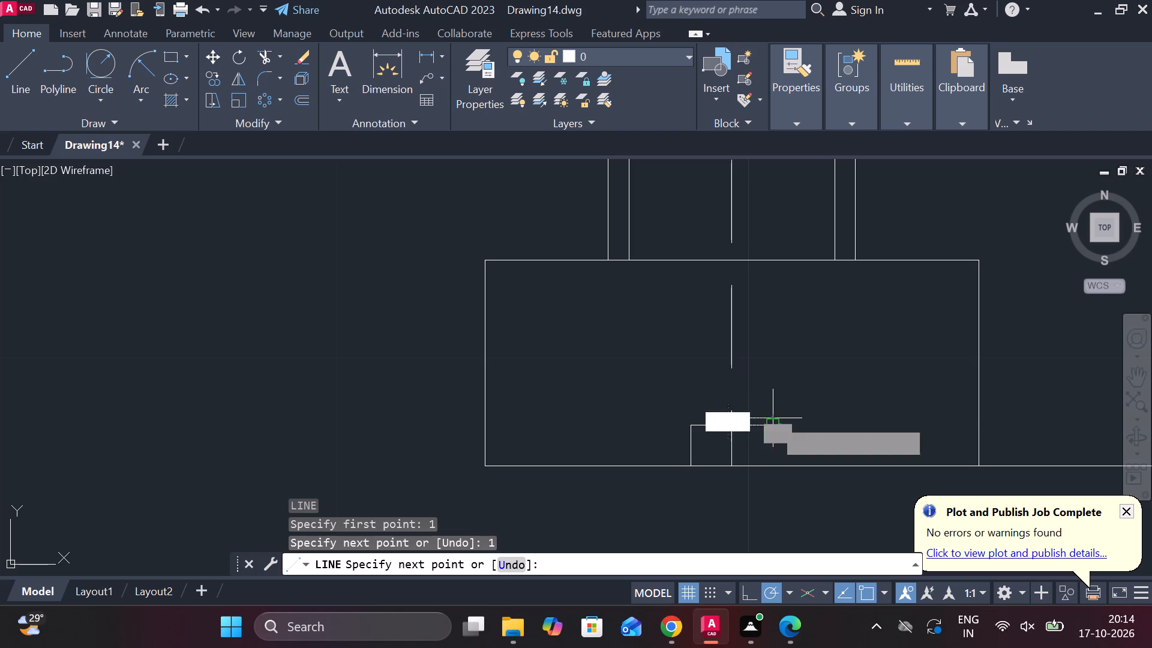
{"action": "left_click", "coordinate": [775, 469]}
{"action": "key", "text": "Escape"}
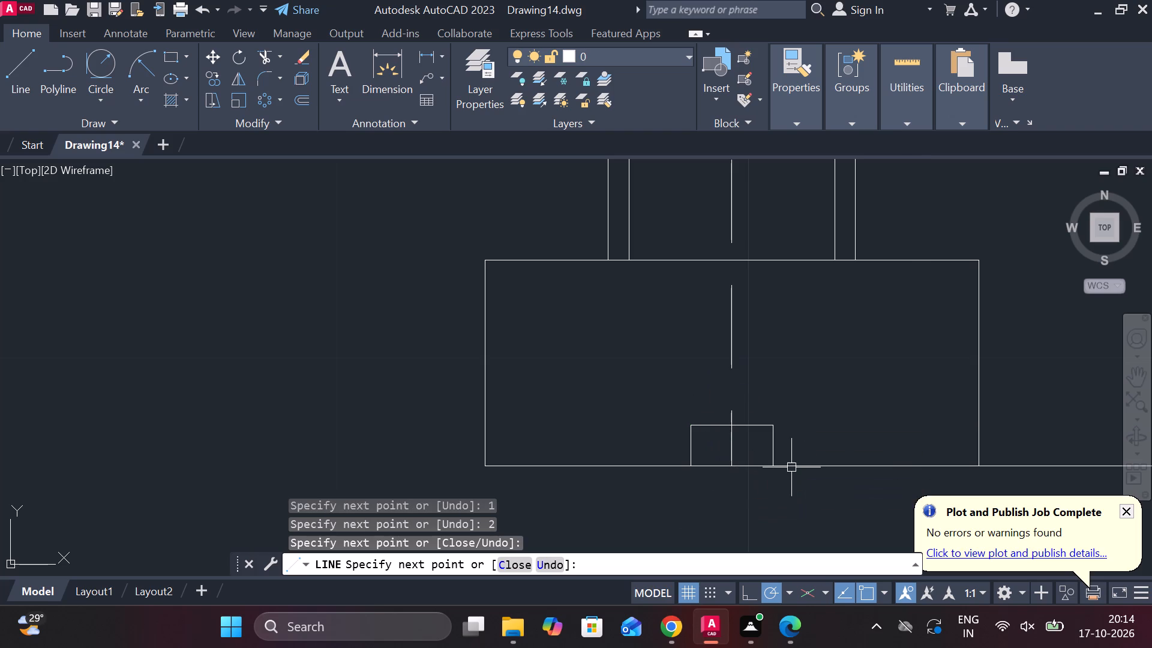
Trim the centre line inside the notch and the base's bottom edge across its opening to leave an open slot.
{"action": "type", "text": "TR"}
{"action": "key", "text": "space"}
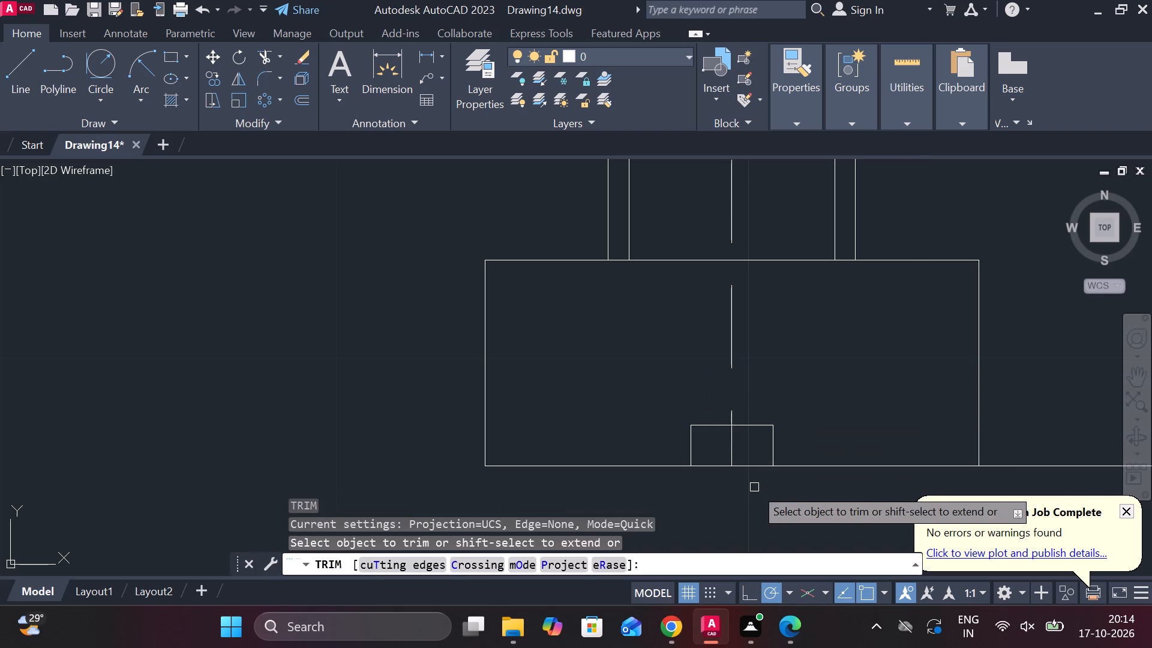
{"action": "left_click", "coordinate": [727, 452]}
{"action": "left_click", "coordinate": [727, 460]}
{"action": "left_click", "coordinate": [727, 470]}
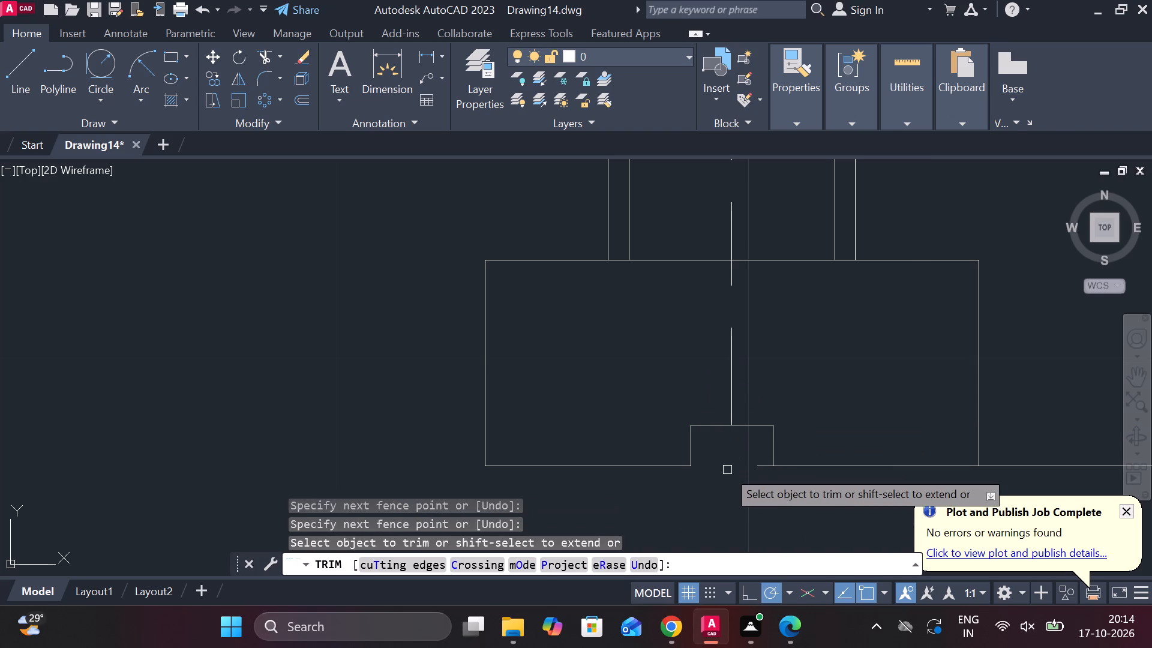
{"action": "scroll", "coordinate": [728, 470], "scroll_direction": "down", "scroll_amount": 1}
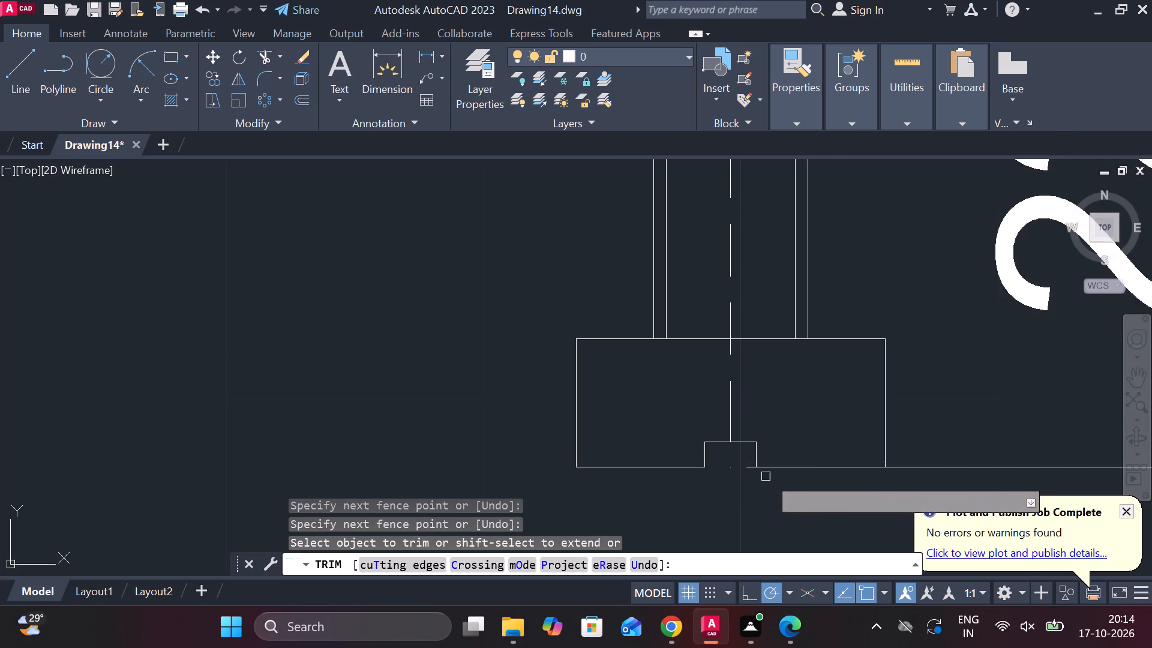
{"action": "scroll", "coordinate": [902, 455], "scroll_direction": "down", "scroll_amount": 3}
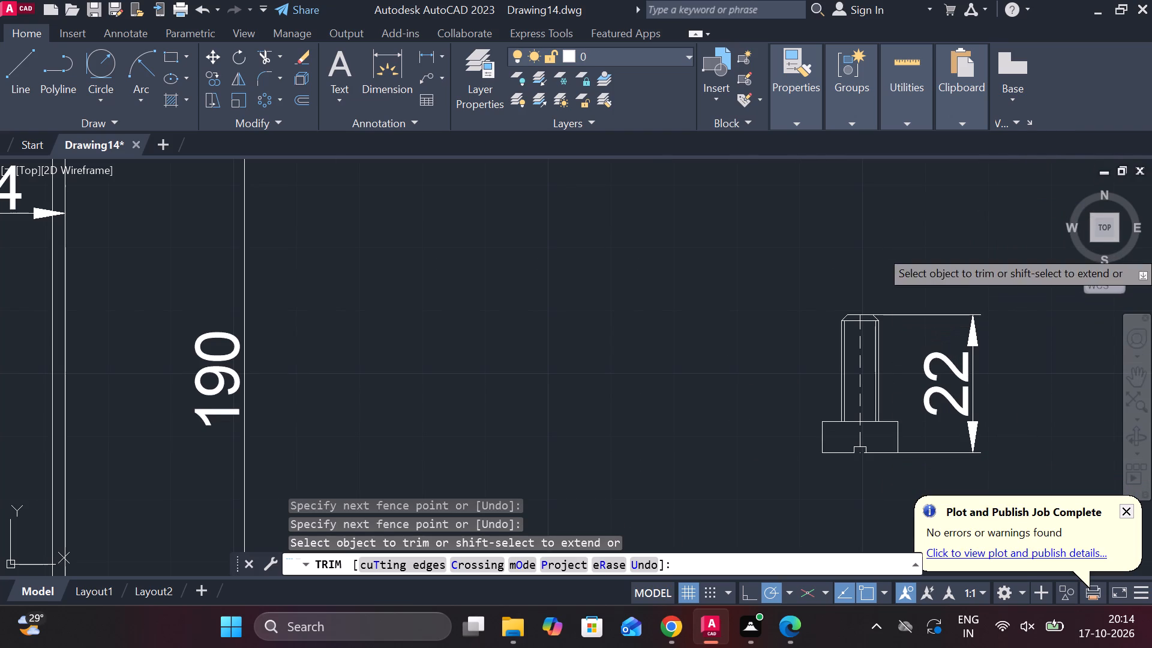
{"action": "key", "text": "Escape"}
Add a linear dimension for the stem's width, placed above its chamfered end.
{"action": "middle_click_drag", "start_coordinate": [893, 249], "coordinate": [774, 247]}
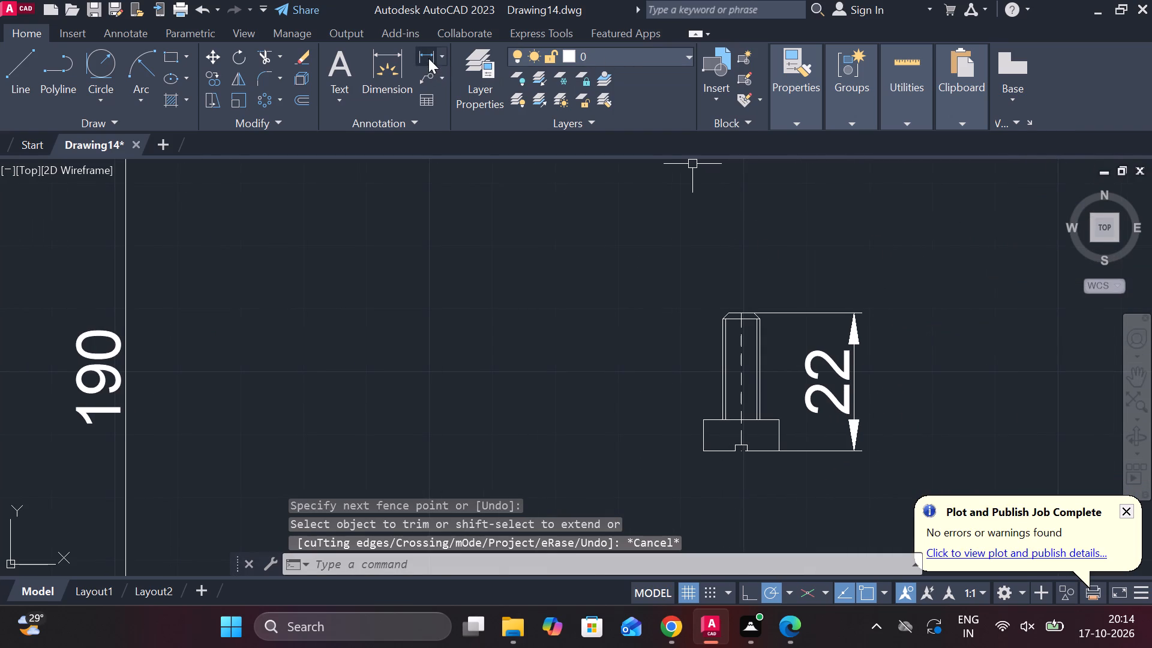
{"action": "left_click", "coordinate": [428, 58]}
{"action": "scroll", "coordinate": [718, 308], "scroll_direction": "up", "scroll_amount": 2}
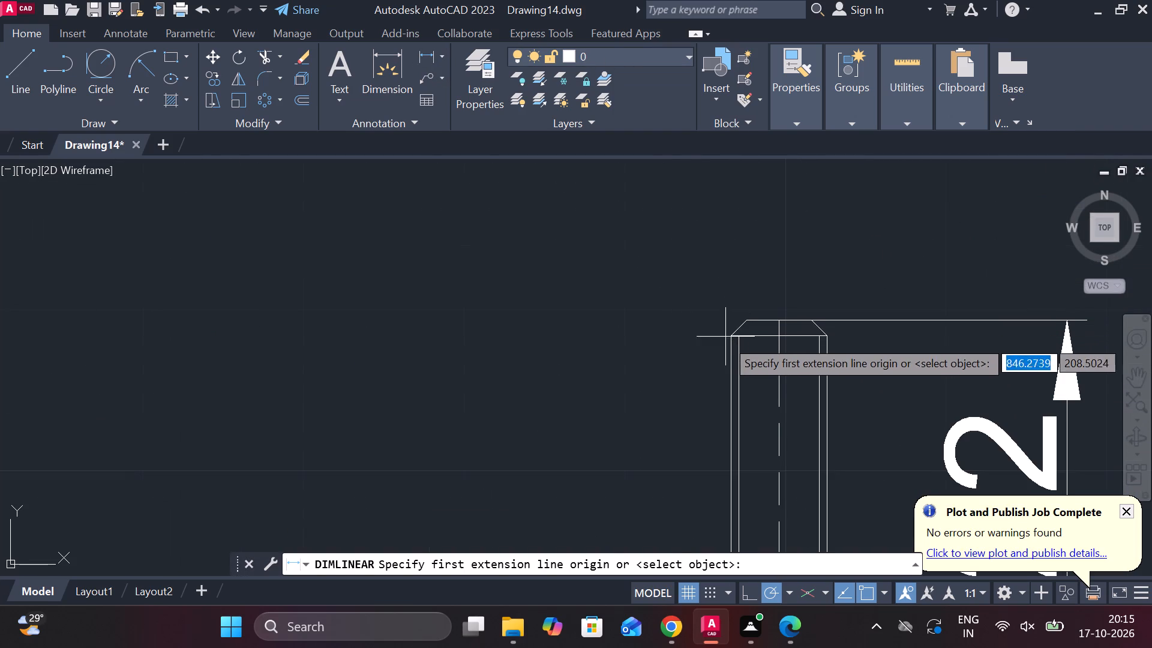
{"action": "left_click", "coordinate": [725, 344]}
{"action": "left_click", "coordinate": [824, 341]}
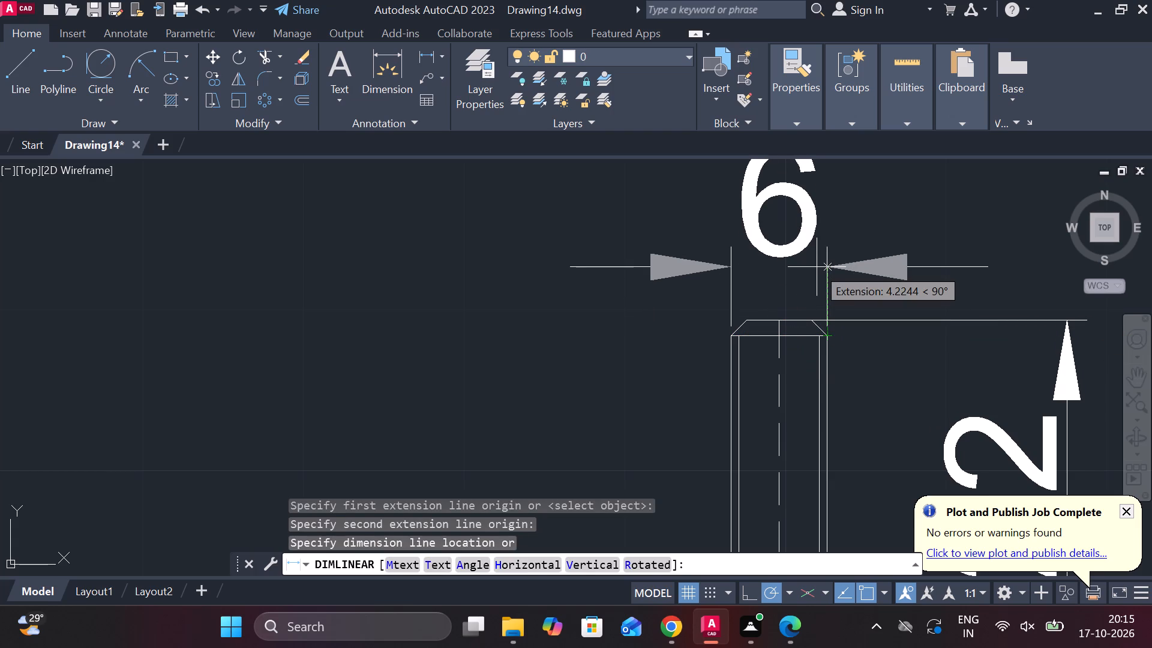
{"action": "left_click", "coordinate": [817, 267]}
Add a vertical linear dimension for the screw head's height, placed beside the head opposite the 22 dimension.
{"action": "scroll", "coordinate": [818, 270], "scroll_direction": "down", "scroll_amount": 1}
{"action": "middle_click_drag", "start_coordinate": [839, 321], "coordinate": [776, 262]}
{"action": "key", "text": "space"}
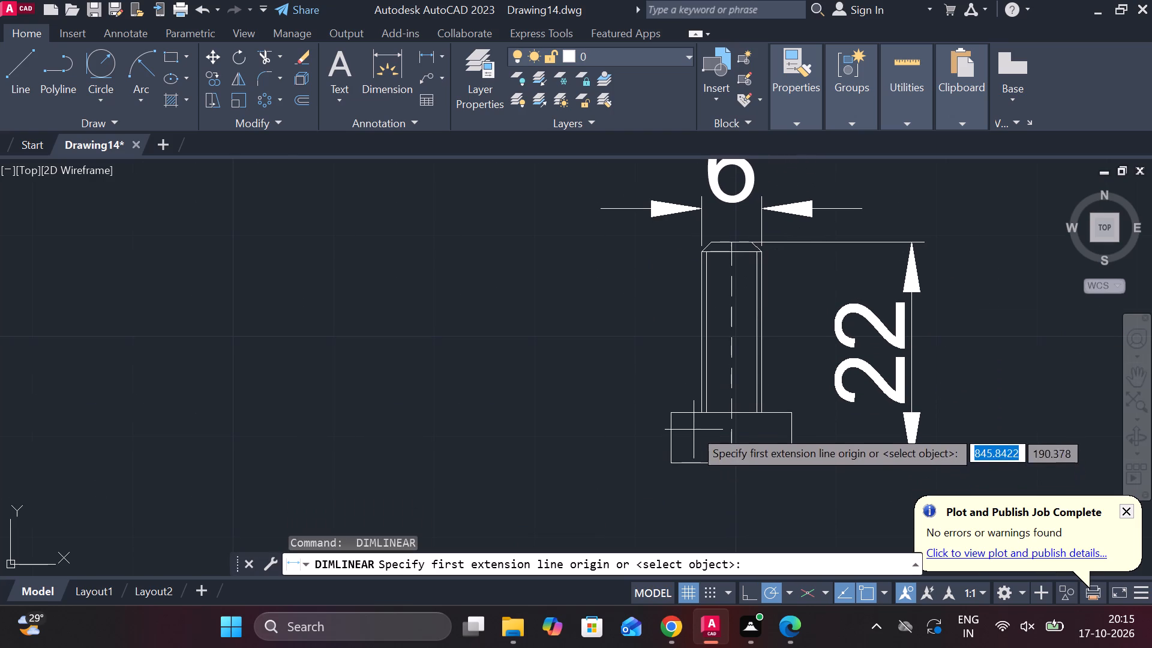
{"action": "left_click", "coordinate": [670, 413]}
{"action": "left_click", "coordinate": [671, 461]}
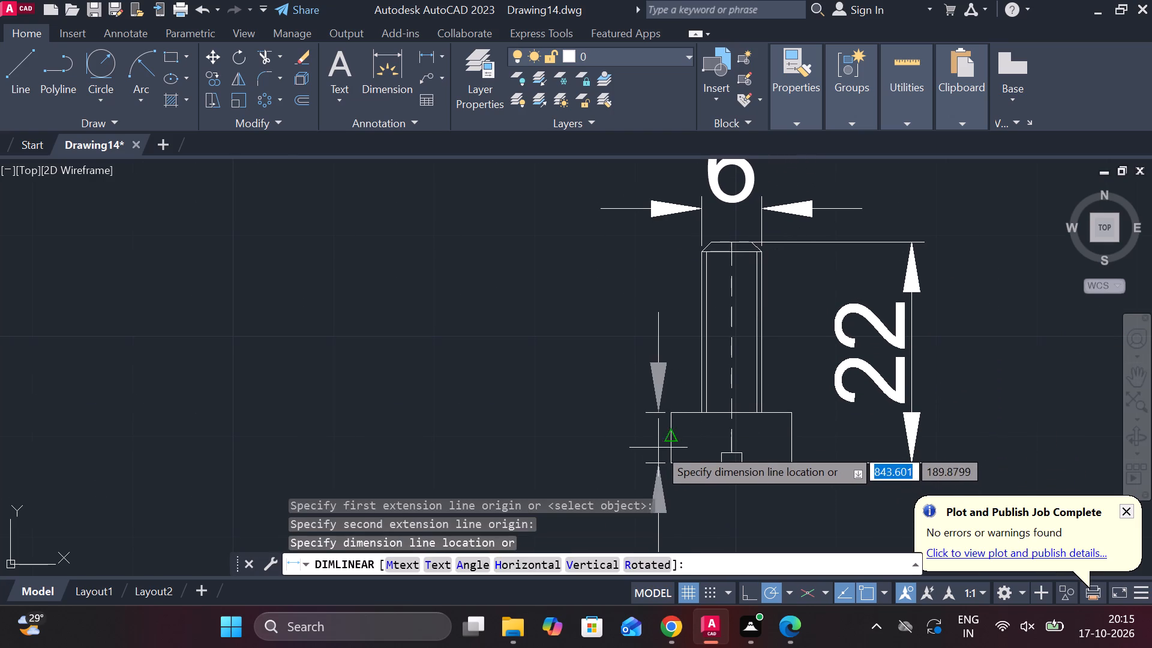
{"action": "left_click", "coordinate": [630, 442]}
Copy the 3.PAD title and paste the copy just below the slotted screw drawing.
{"action": "scroll", "coordinate": [632, 443], "scroll_direction": "down", "scroll_amount": 2}
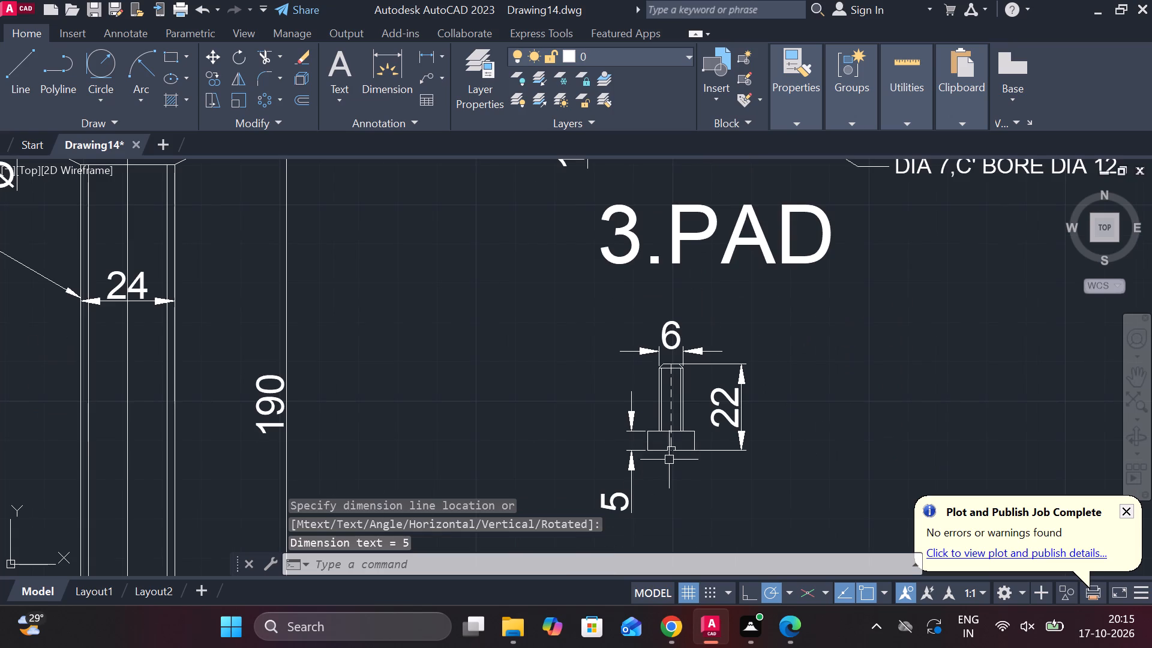
{"action": "middle_click_drag", "start_coordinate": [693, 471], "coordinate": [646, 437]}
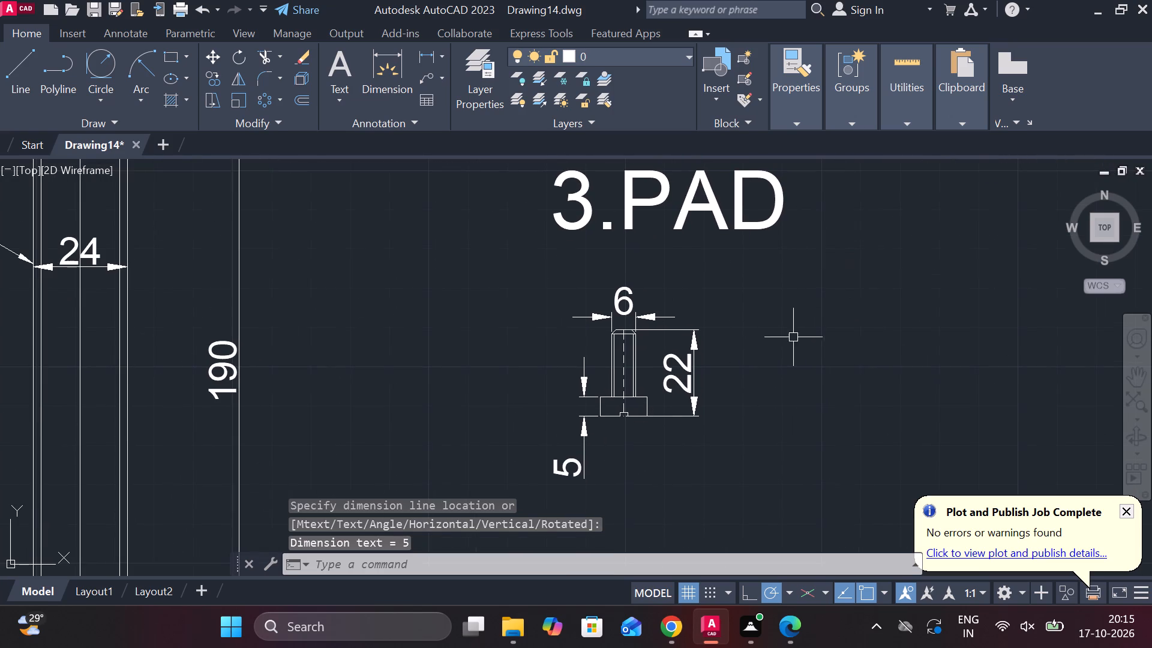
{"action": "middle_click_drag", "start_coordinate": [724, 441], "coordinate": [702, 464]}
{"action": "middle_click_drag", "start_coordinate": [829, 272], "coordinate": [770, 467]}
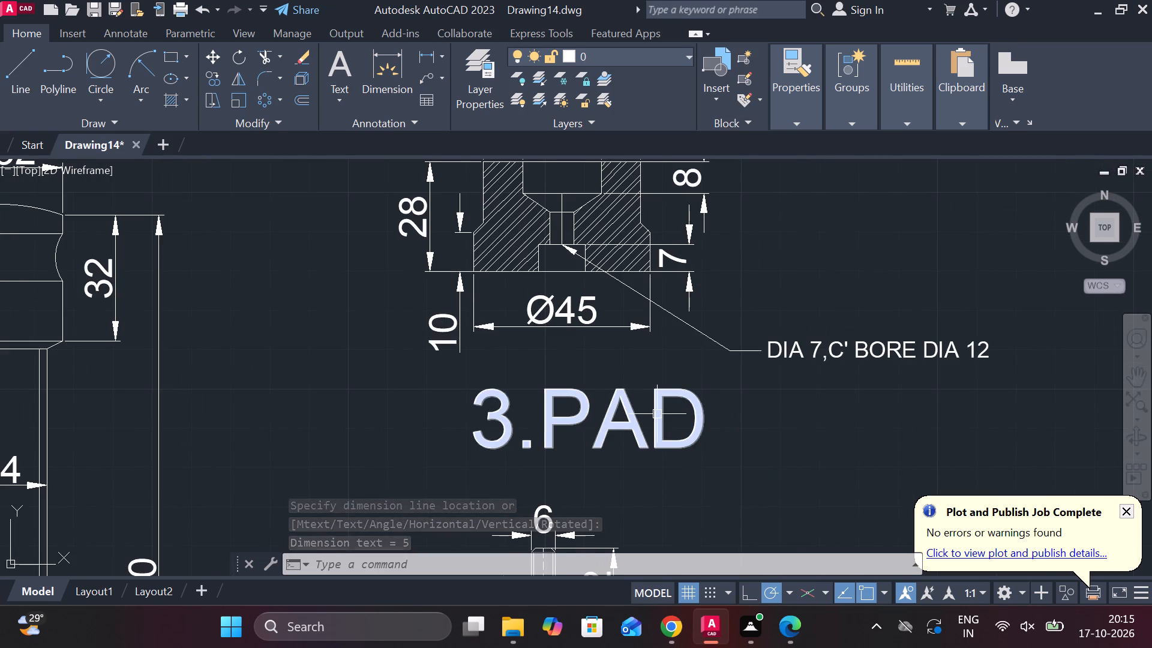
{"action": "left_click", "coordinate": [697, 403]}
{"action": "key", "text": "ctrl+c"}
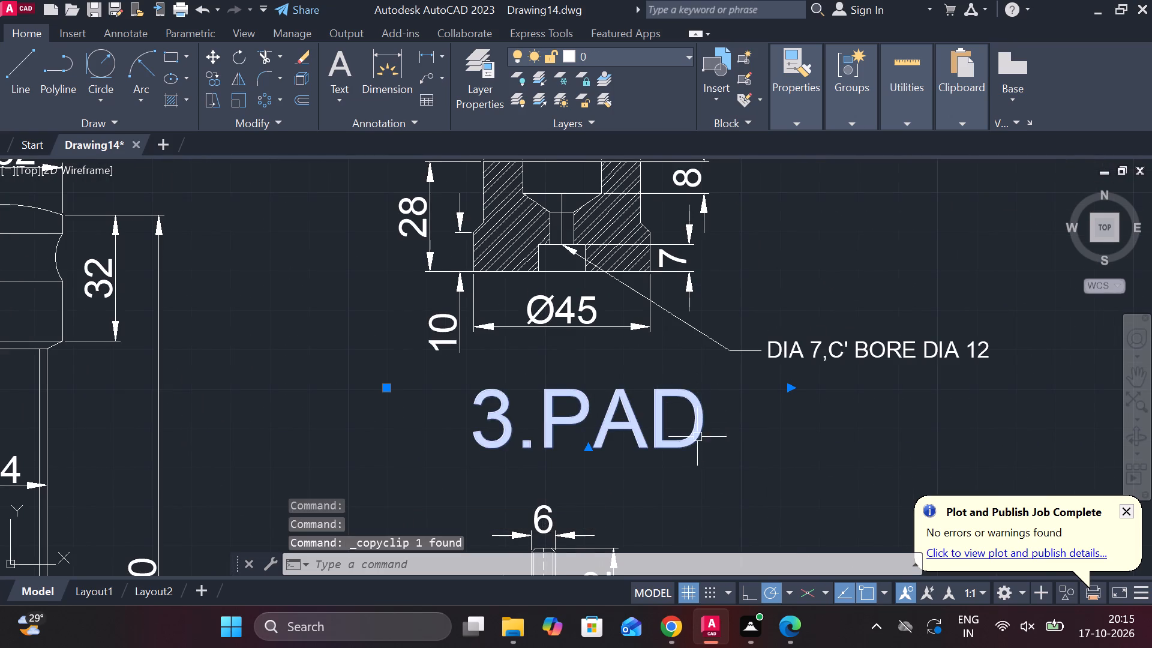
{"action": "middle_click_drag", "start_coordinate": [697, 439], "coordinate": [673, 206]}
{"action": "key", "text": "ctrl+v"}
{"action": "middle_click_drag", "start_coordinate": [563, 487], "coordinate": [554, 395]}
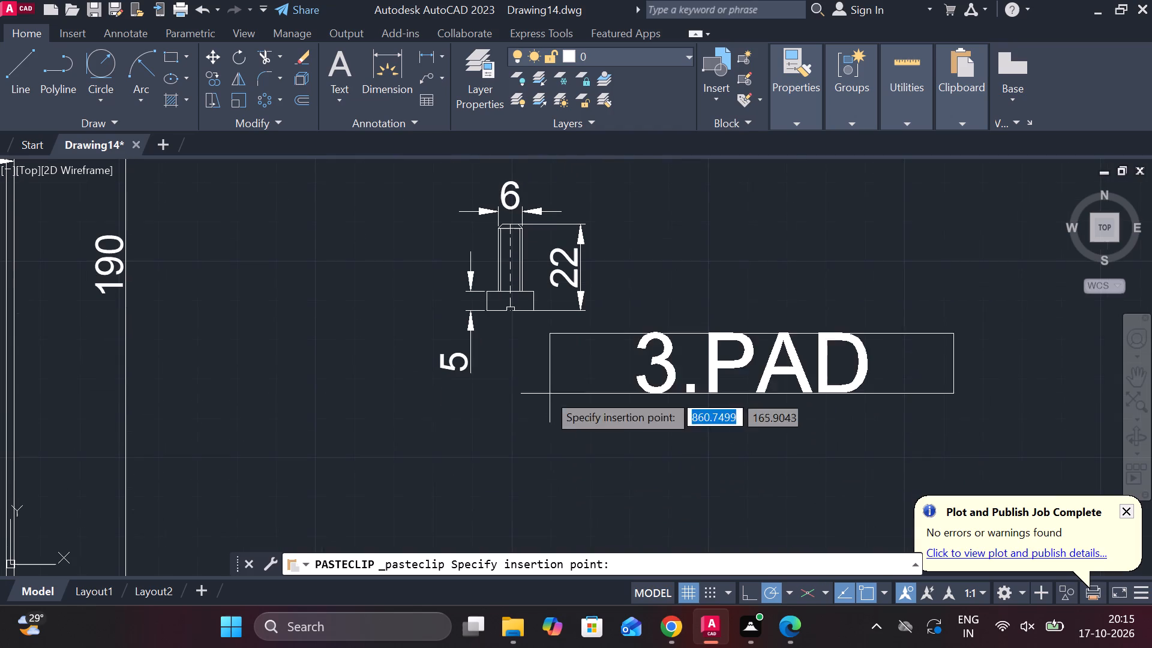
{"action": "left_click", "coordinate": [388, 442]}
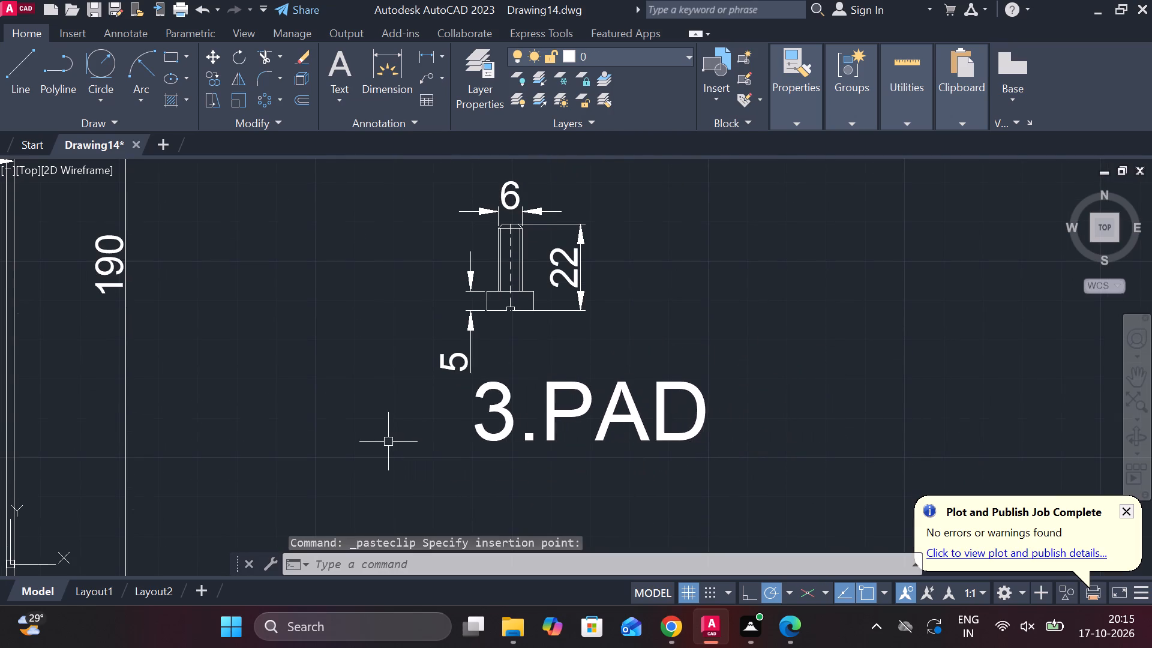
Change the pasted title's text to "7. CAP SCREW".
{"action": "double_click", "coordinate": [570, 406]}
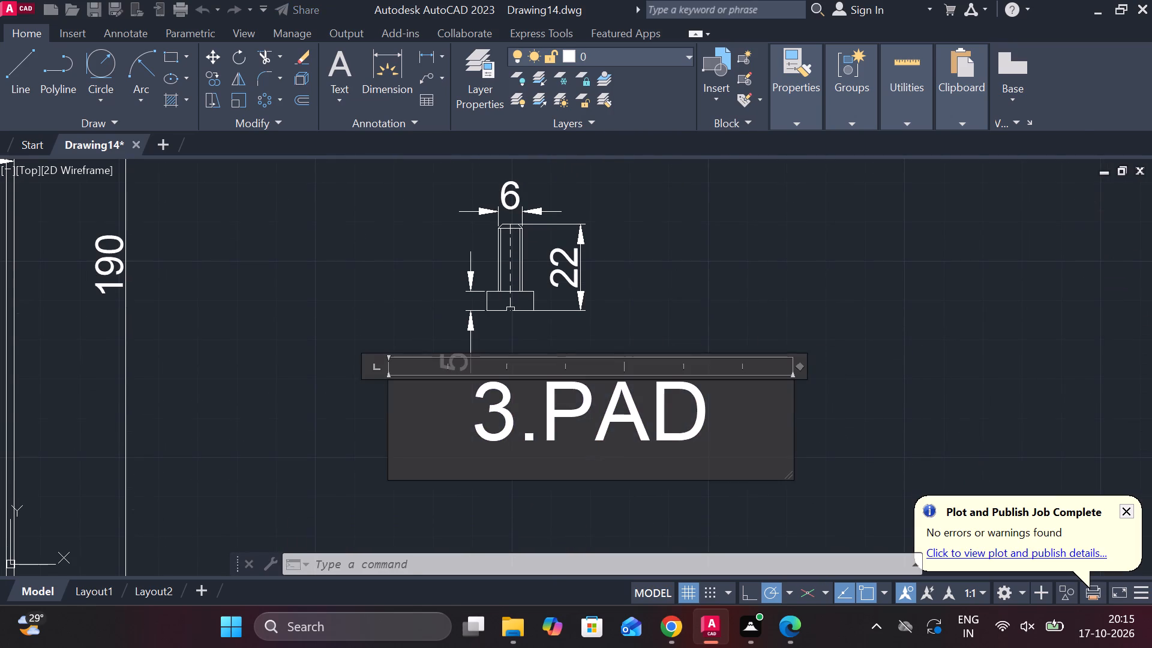
{"action": "left_click", "coordinate": [741, 423]}
{"action": "key", "text": "BackSpace"}
{"action": "key", "text": "BackSpace"}
{"action": "key", "text": "BackSpace"}
{"action": "key", "text": "BackSpace"}
{"action": "key", "text": "BackSpace"}
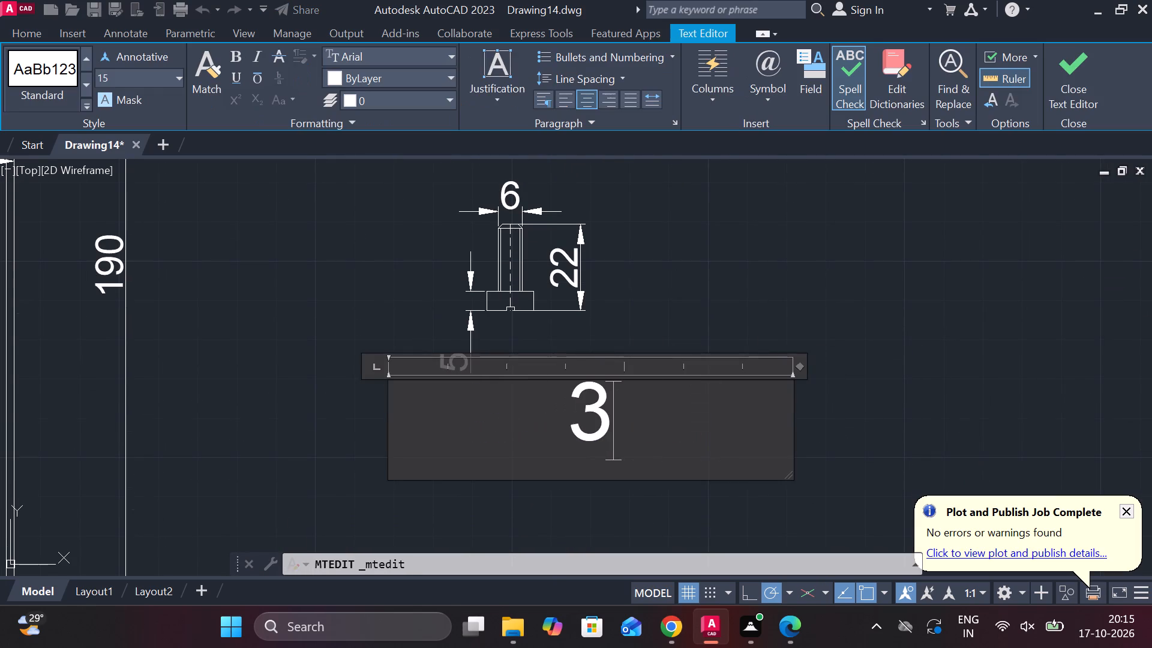
{"action": "key", "text": "BackSpace"}
{"action": "type", "text": "7."}
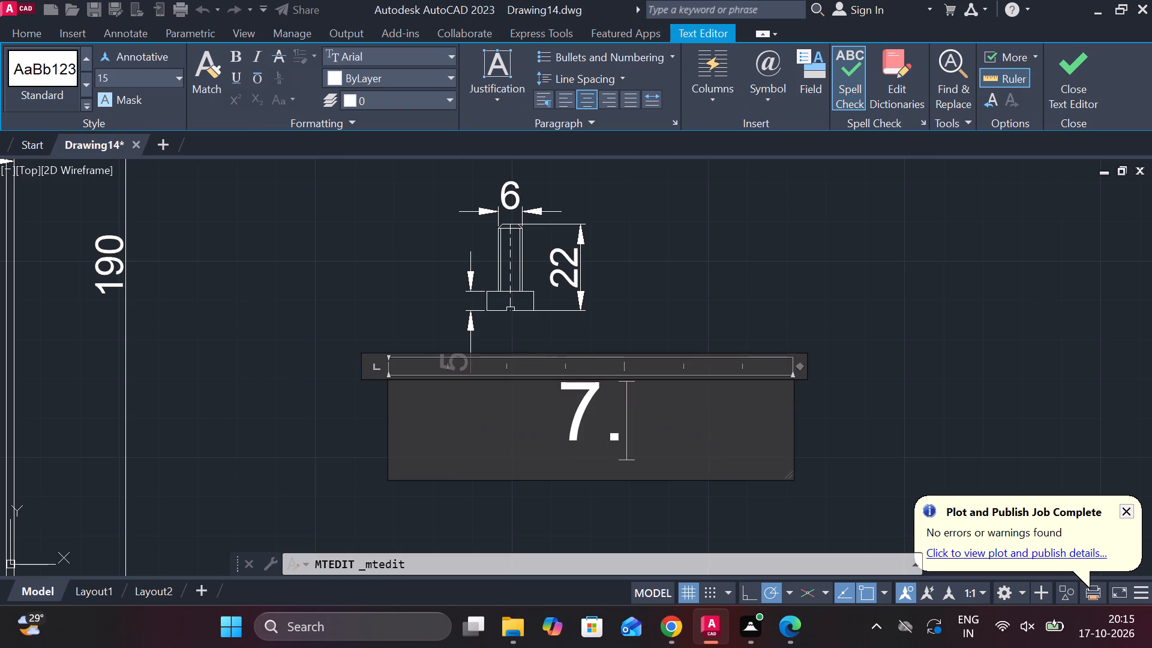
{"action": "key", "text": "space"}
{"action": "type", "text": "CA"}
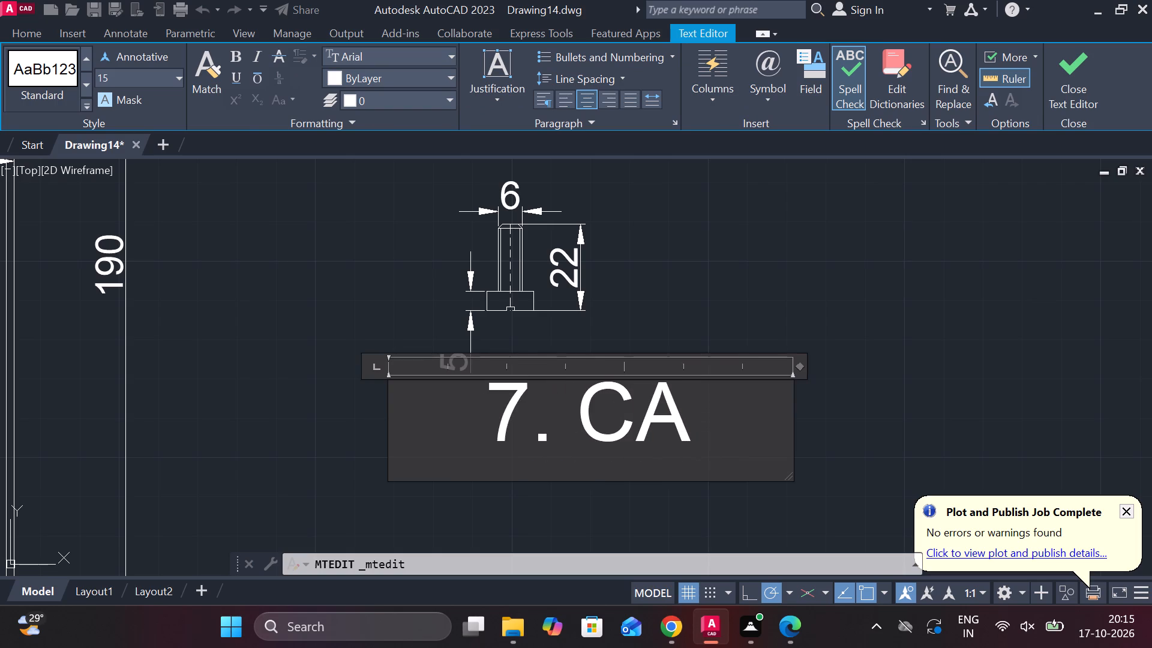
{"action": "type", "text": "P SCREW"}
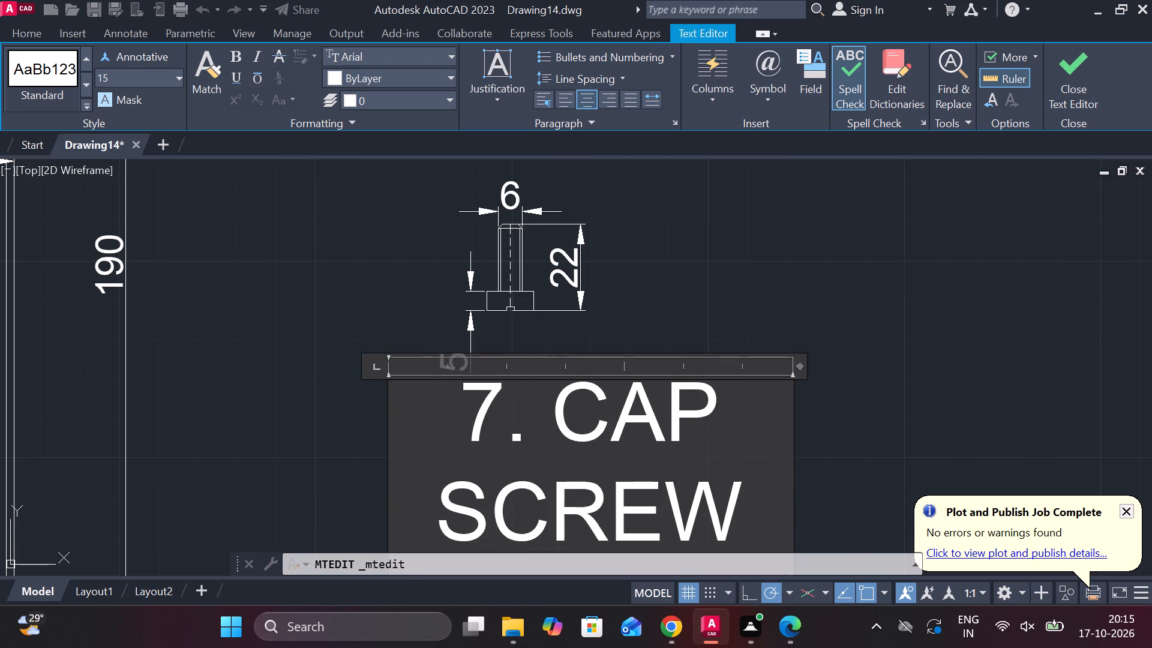
Widen the 7. CAP SCREW text box until the title fits on a single line.
{"action": "left_click_drag", "start_coordinate": [790, 482], "coordinate": [802, 471]}
{"action": "left_click_drag", "start_coordinate": [807, 461], "coordinate": [823, 425]}
{"action": "middle_click_drag", "start_coordinate": [697, 424], "coordinate": [665, 332]}
{"action": "scroll", "coordinate": [657, 310], "scroll_direction": "down", "scroll_amount": 1}
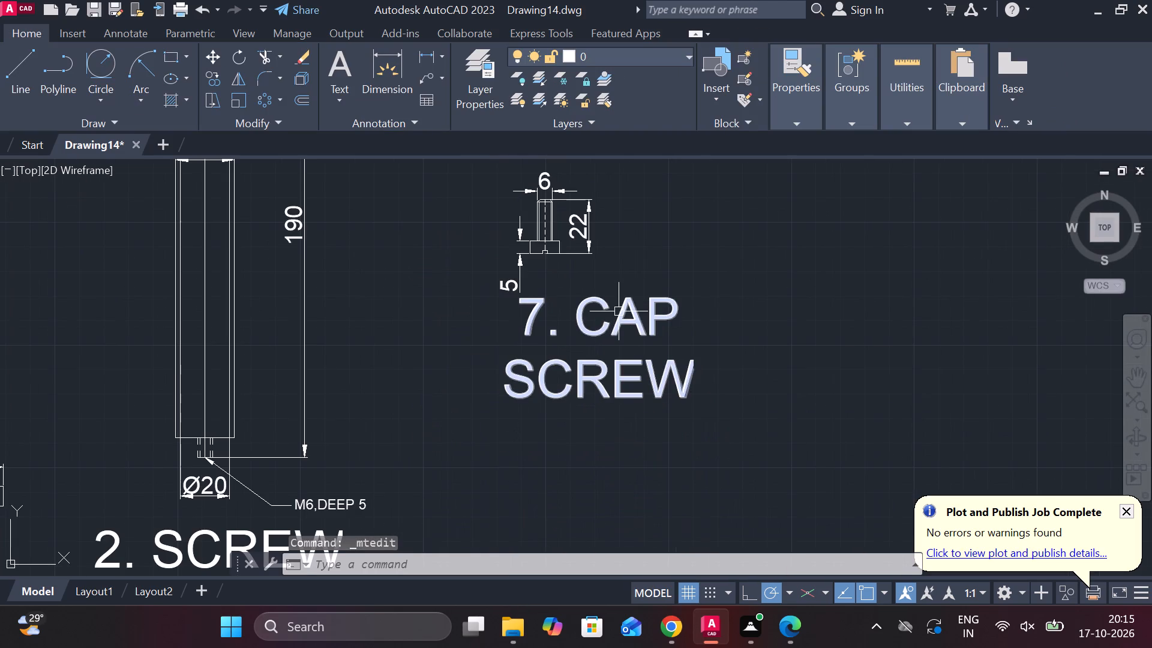
{"action": "double_click", "coordinate": [623, 316]}
{"action": "left_click_drag", "start_coordinate": [727, 344], "coordinate": [731, 344]}
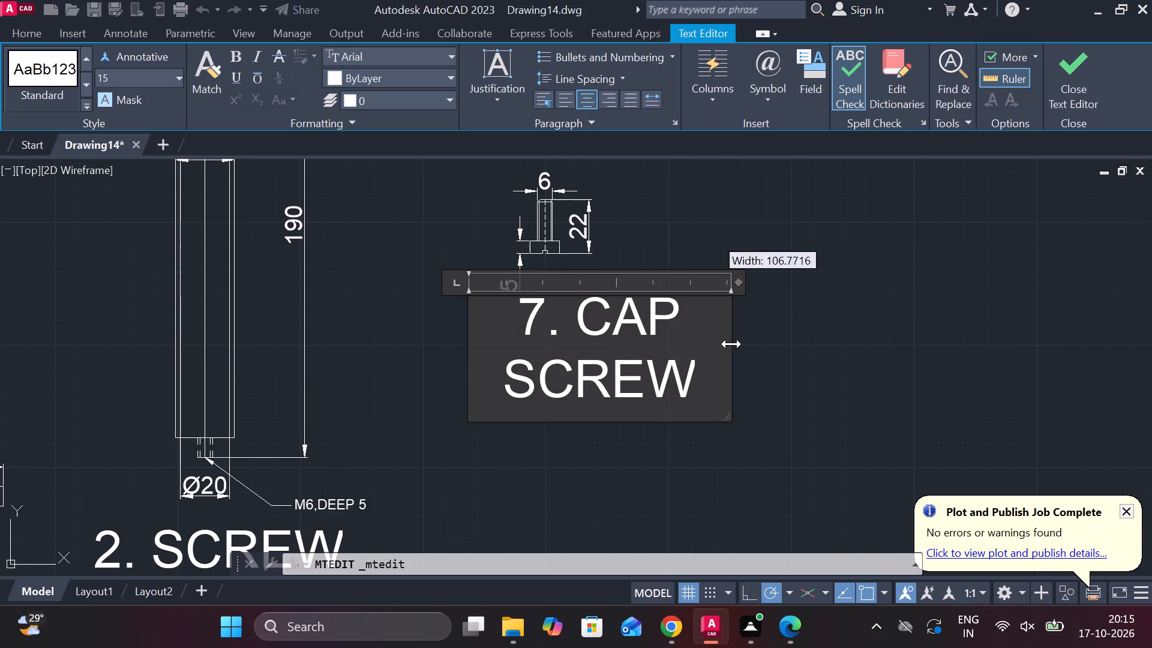
{"action": "left_click_drag", "start_coordinate": [731, 344], "coordinate": [854, 322]}
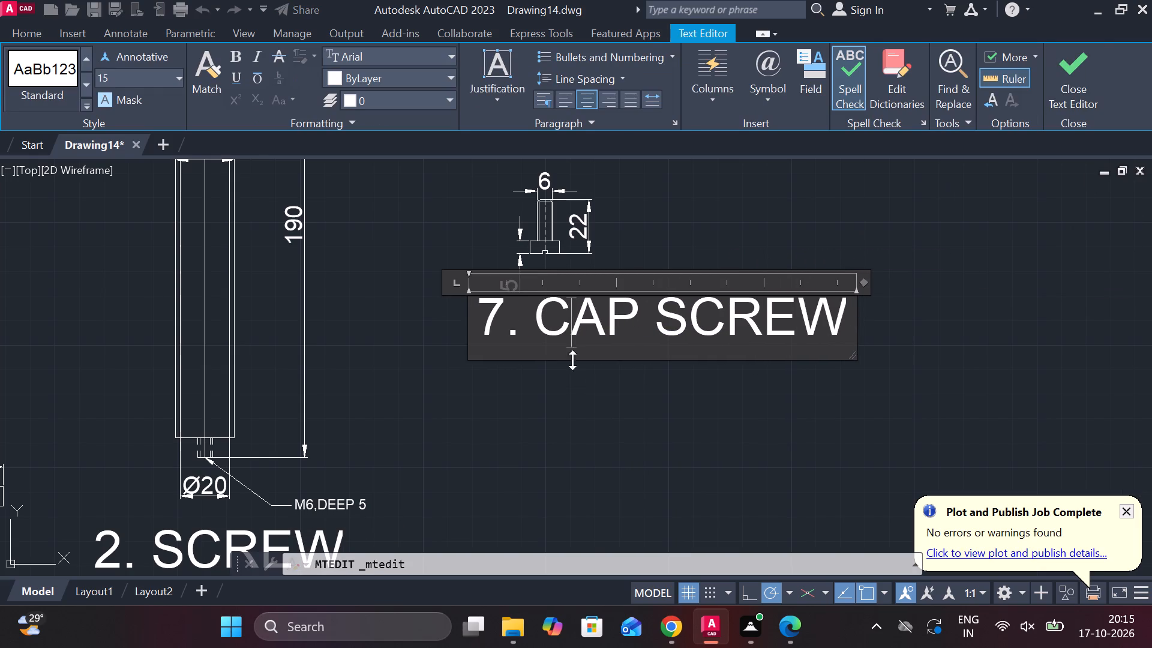
Set the text height of the whole 7. CAP SCREW title to 10.
{"action": "left_click_drag", "start_coordinate": [841, 318], "coordinate": [538, 323]}
{"action": "left_click_drag", "start_coordinate": [538, 323], "coordinate": [474, 327]}
{"action": "left_click", "coordinate": [134, 77]}
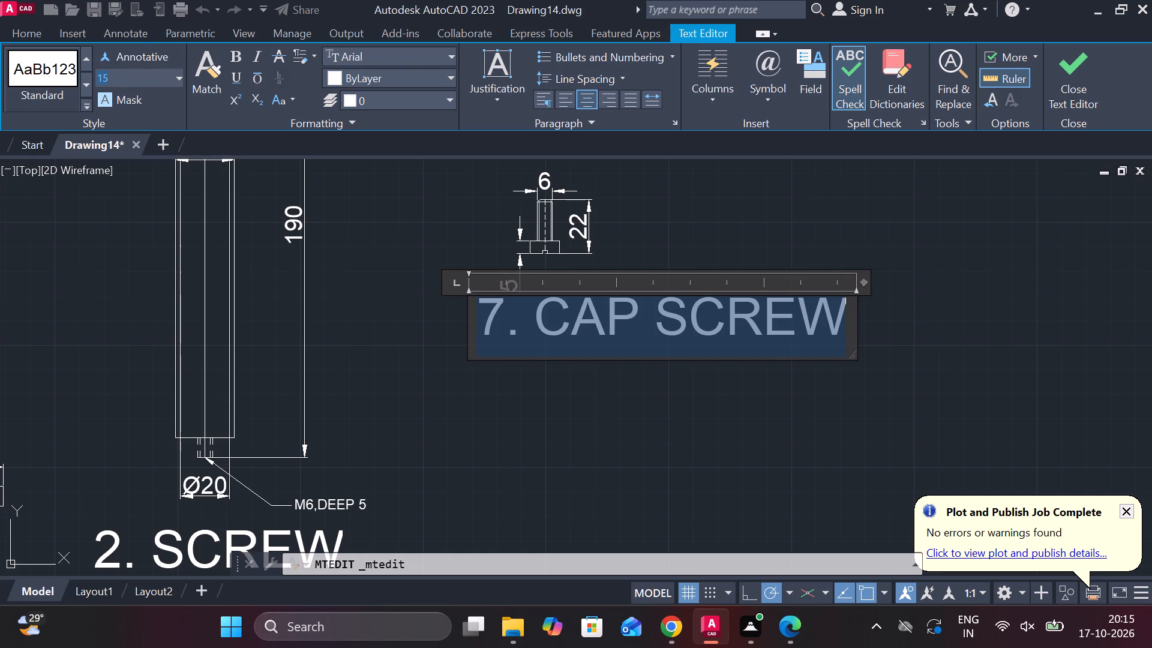
{"action": "type", "text": "10"}
{"action": "key", "text": "Return"}
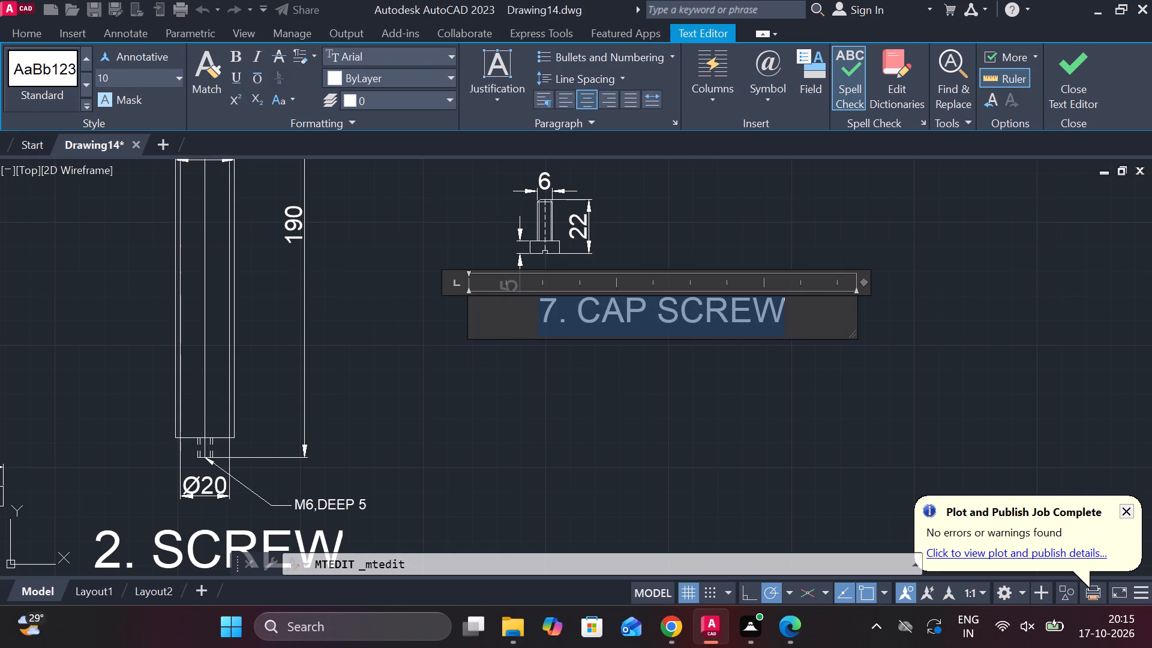
{"action": "left_click", "coordinate": [1087, 74]}
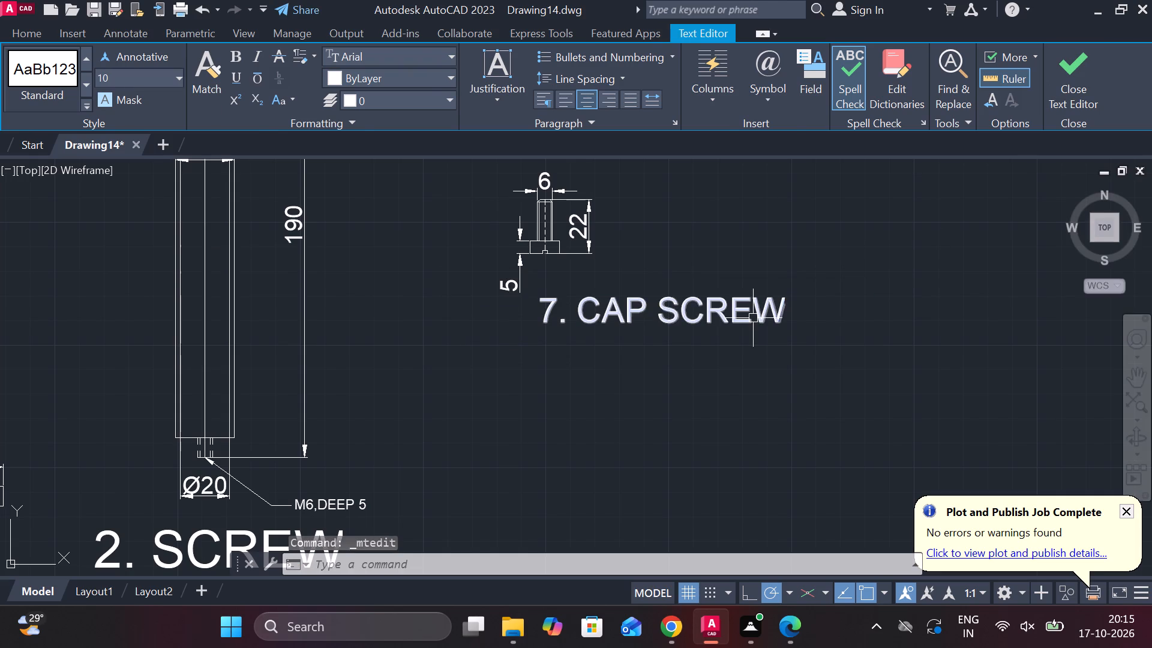
Shift the 7. CAP SCREW title horizontally towards the 2. SCREW drawing so it sits beneath the cap screw.
{"action": "left_click", "coordinate": [753, 318]}
{"action": "left_click", "coordinate": [469, 298]}
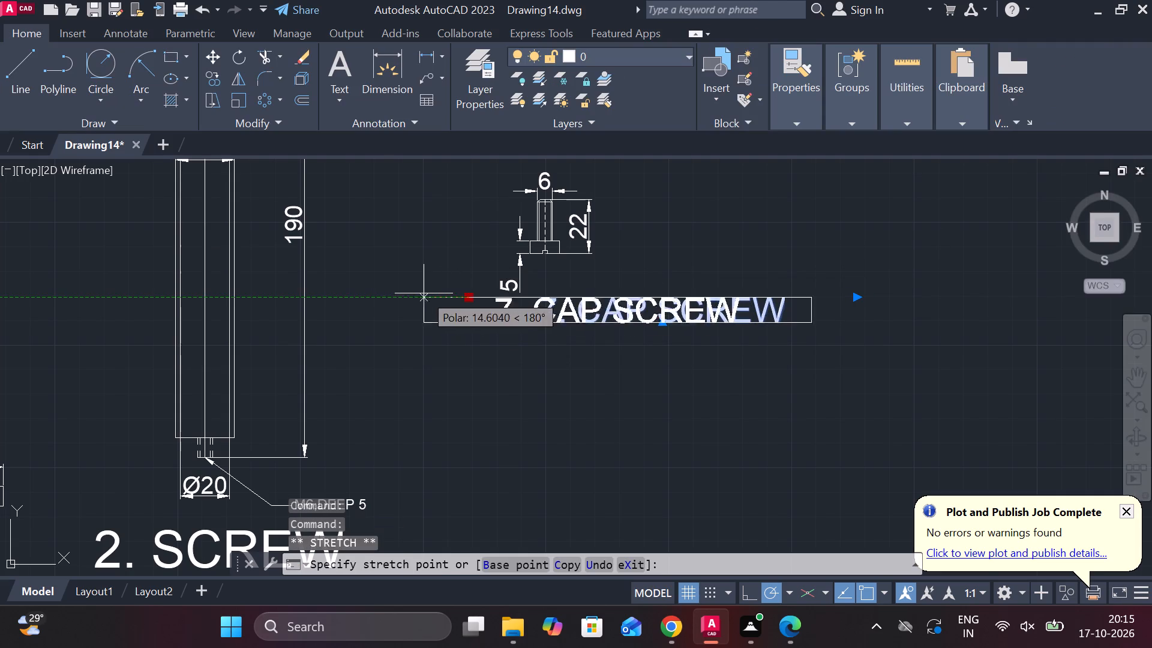
{"action": "left_click", "coordinate": [380, 293]}
{"action": "key", "text": "Escape"}
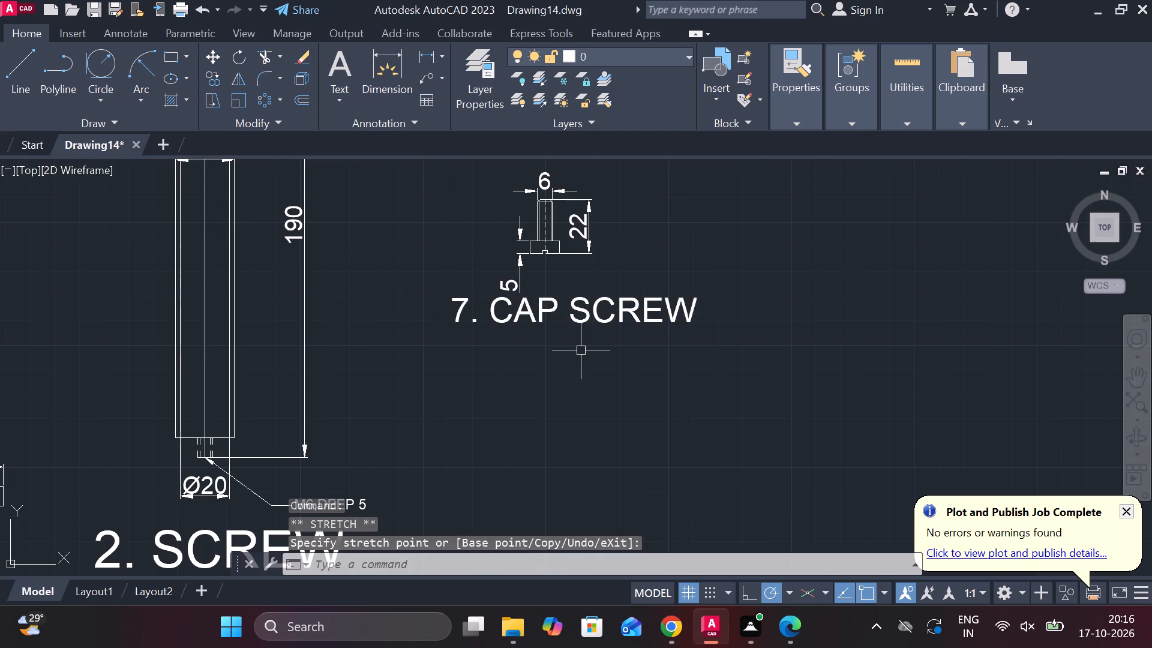
Set the text height of the whole 3.PAD title to 10.
{"action": "scroll", "coordinate": [581, 350], "scroll_direction": "down", "scroll_amount": 2}
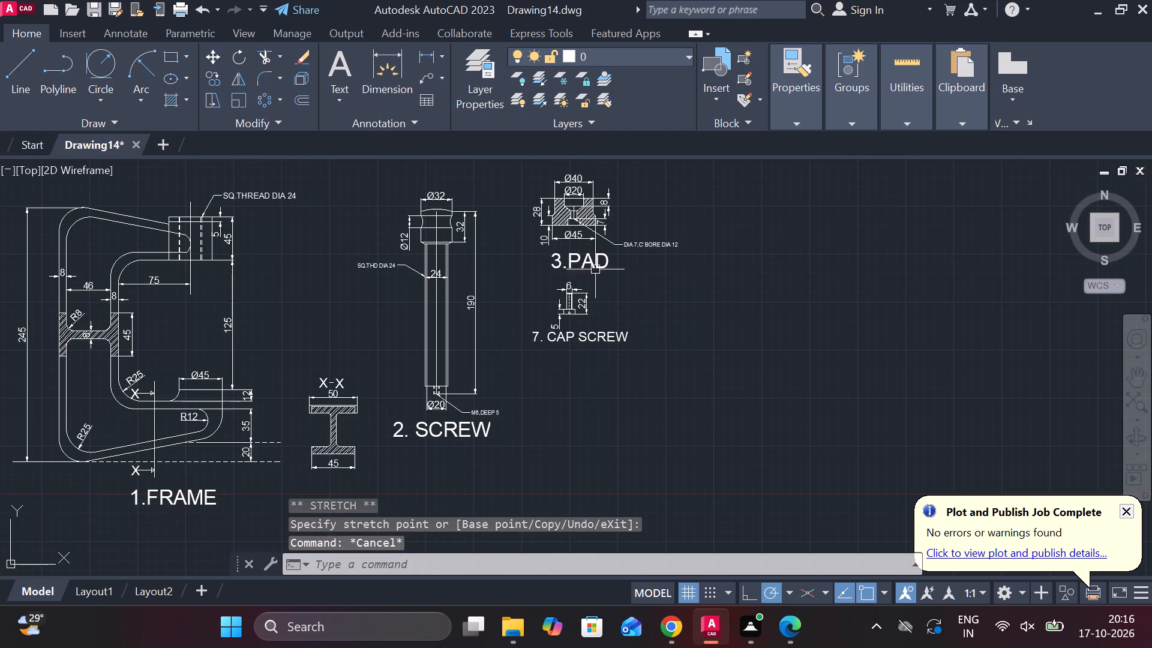
{"action": "double_click", "coordinate": [591, 264]}
{"action": "scroll", "coordinate": [591, 264], "scroll_direction": "up", "scroll_amount": 3}
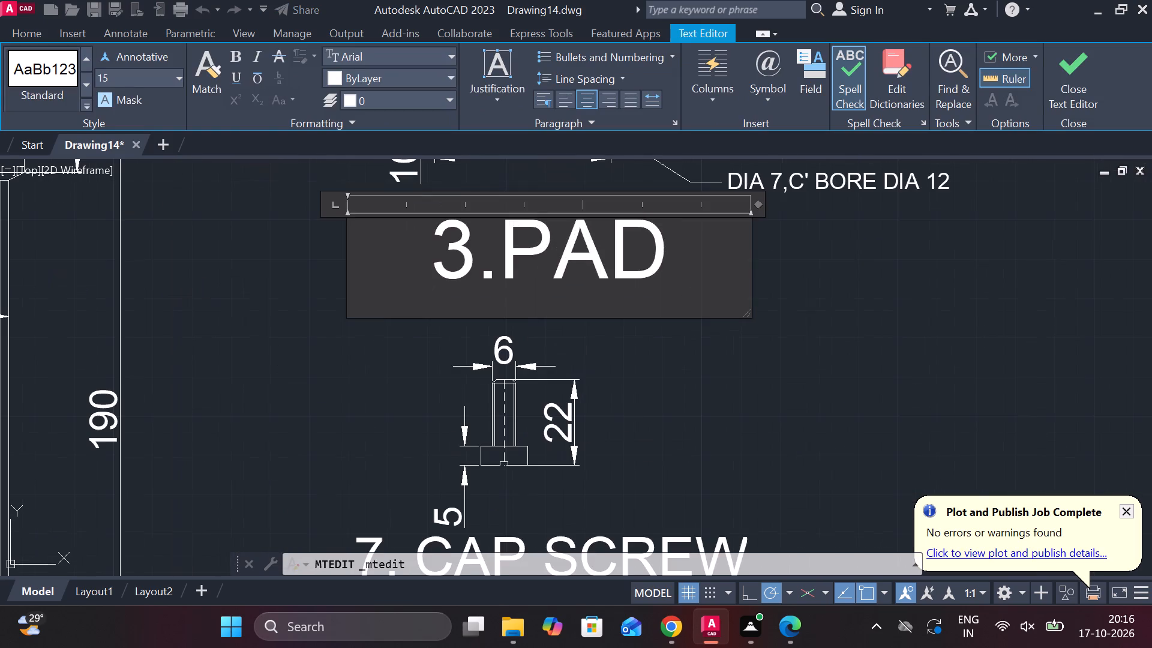
{"action": "left_click_drag", "start_coordinate": [660, 265], "coordinate": [429, 275]}
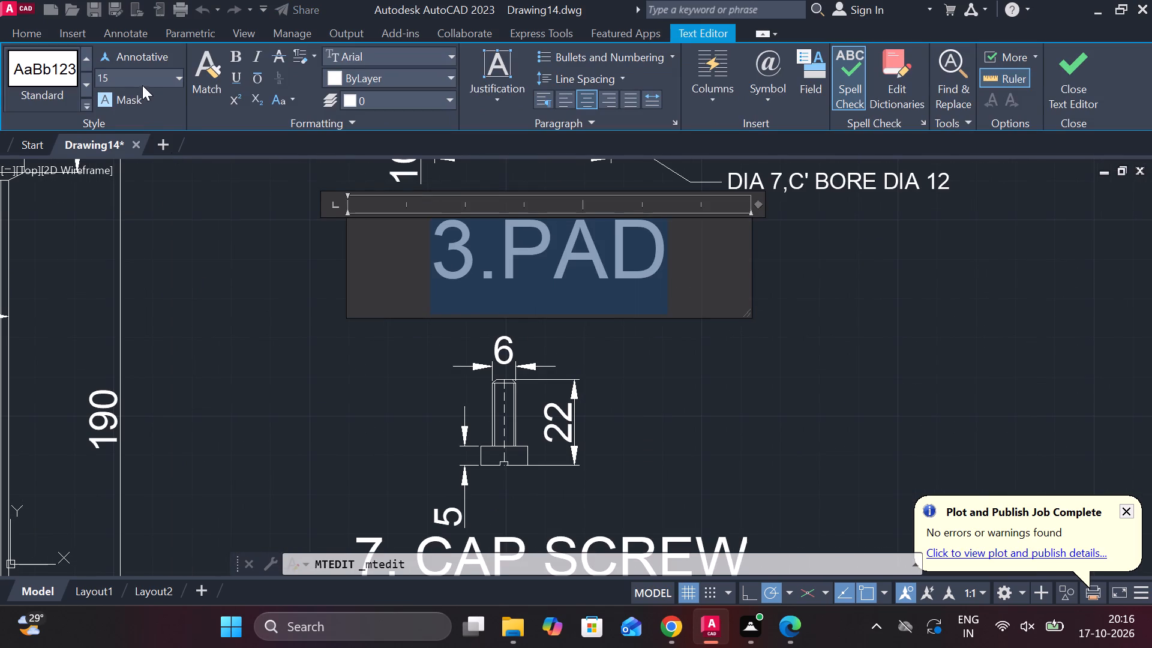
{"action": "left_click", "coordinate": [136, 77]}
{"action": "type", "text": "10"}
{"action": "key", "text": "Return"}
{"action": "left_click", "coordinate": [1064, 79]}
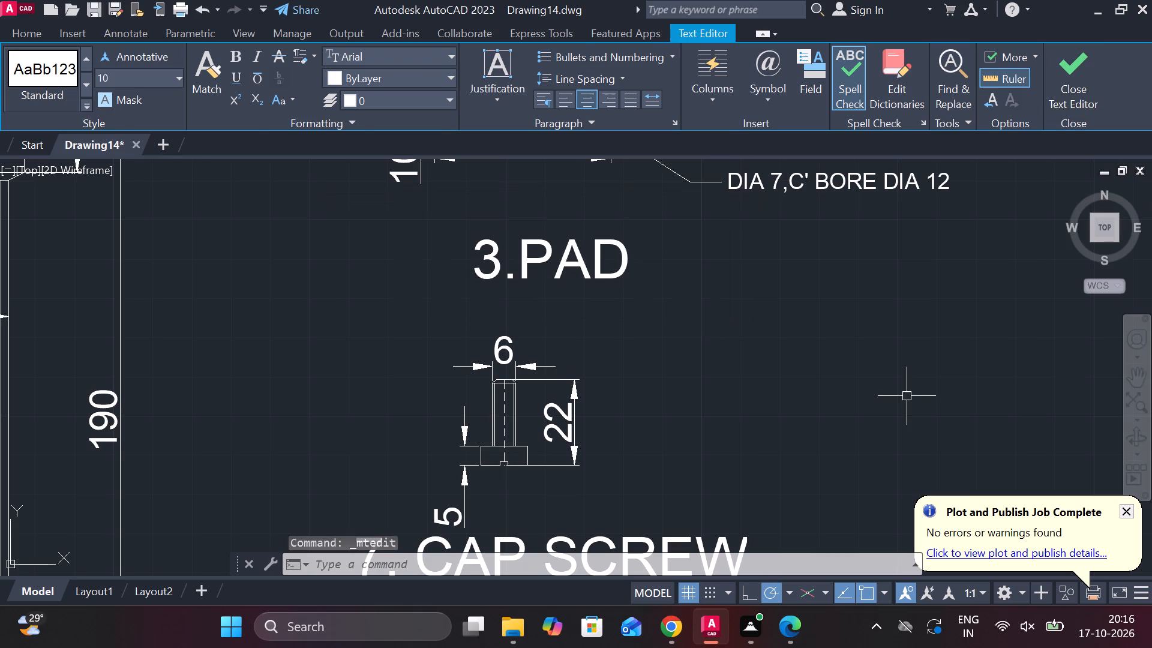
Move the 3.PAD title slightly closer to the pad drawing, nearly centred beneath its Ø45 dimension.
{"action": "scroll", "coordinate": [544, 443], "scroll_direction": "down", "scroll_amount": 1}
{"action": "left_click", "coordinate": [569, 332]}
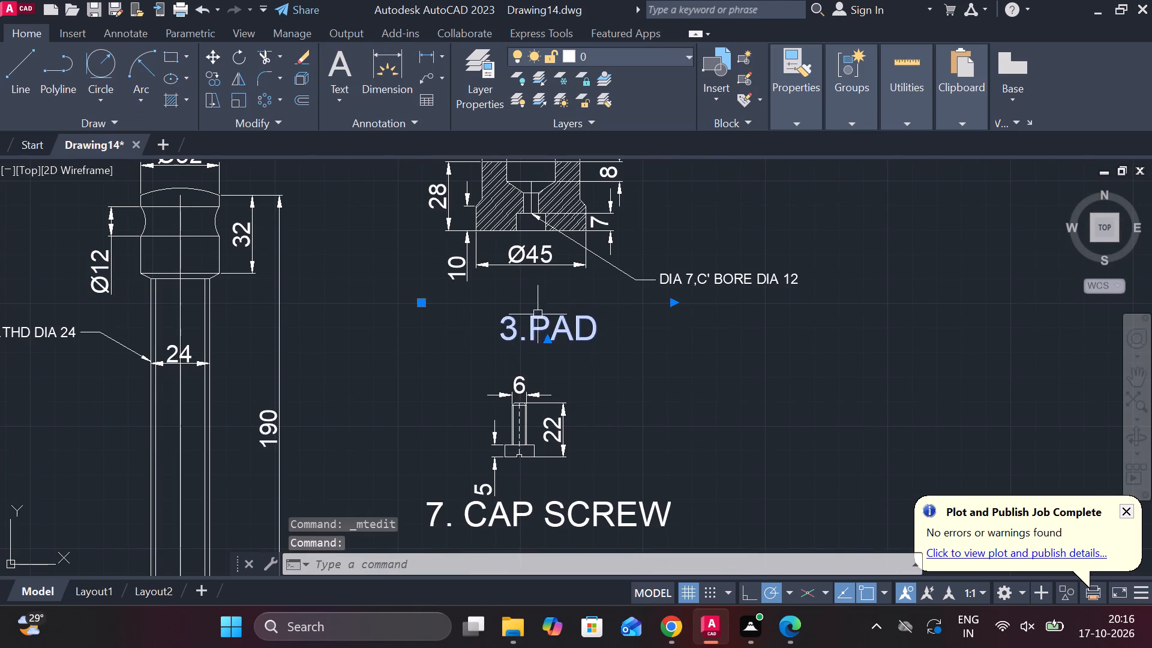
{"action": "left_click", "coordinate": [416, 305]}
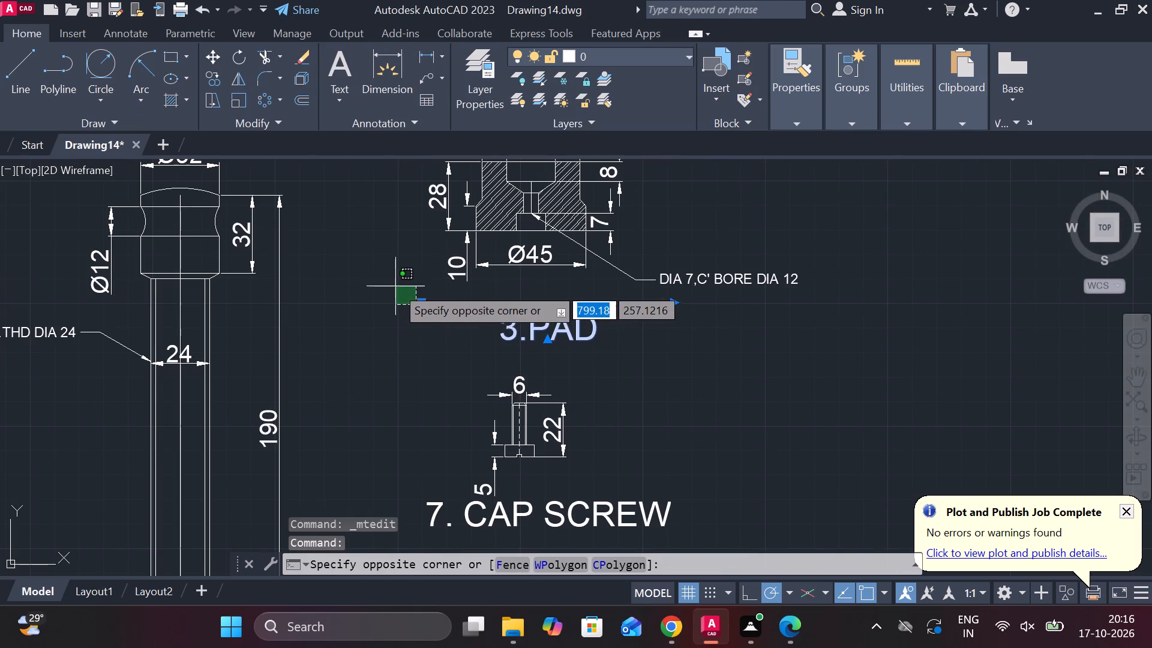
{"action": "key", "text": "Escape"}
{"action": "left_click", "coordinate": [421, 303]}
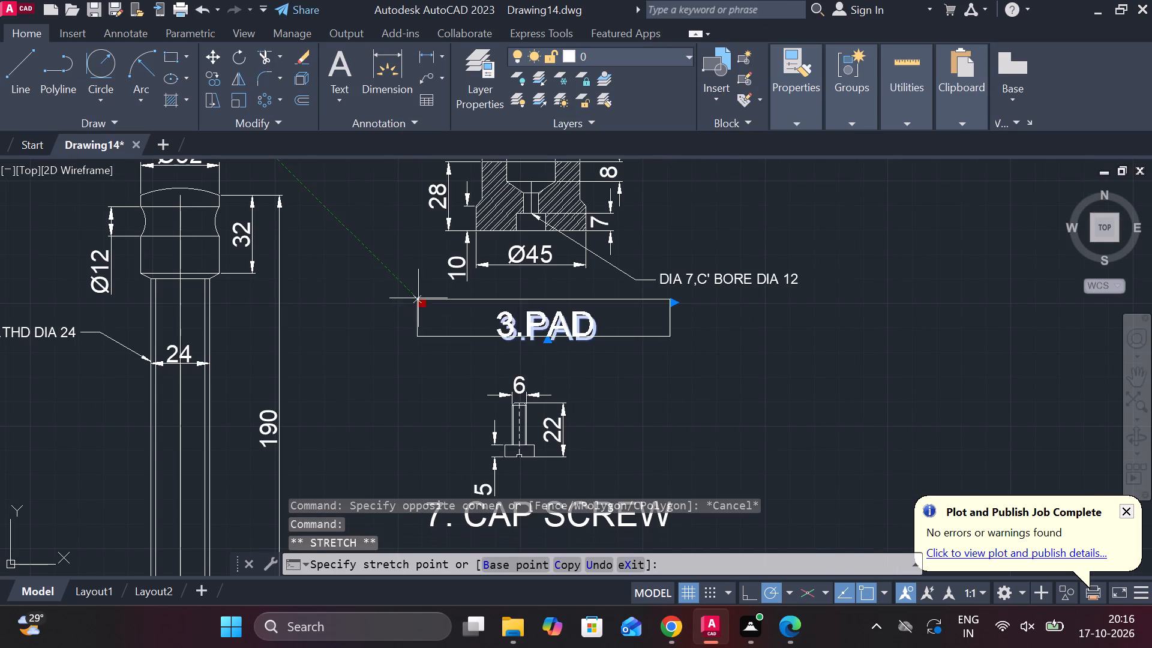
{"action": "left_click", "coordinate": [412, 288]}
{"action": "key", "text": "Escape"}
Set the text height of the whole 2. SCREW title to 10.
{"action": "scroll", "coordinate": [709, 420], "scroll_direction": "down", "scroll_amount": 2}
{"action": "middle_click_drag", "start_coordinate": [720, 423], "coordinate": [794, 342]}
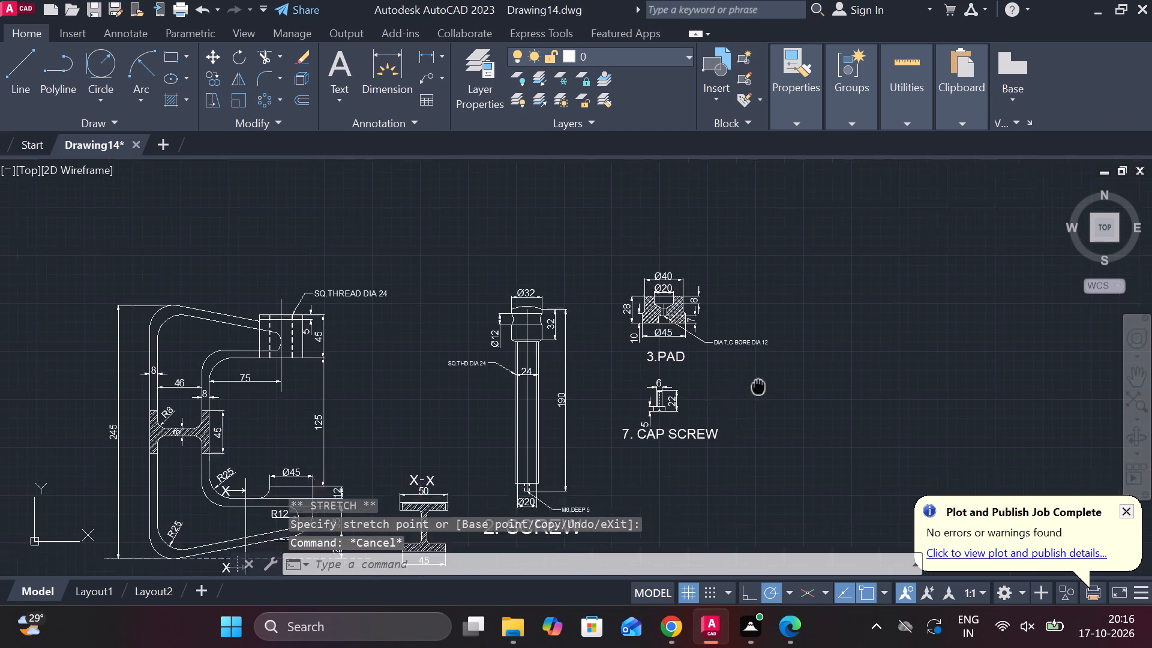
{"action": "middle_click_drag", "start_coordinate": [565, 480], "coordinate": [590, 413]}
{"action": "scroll", "coordinate": [599, 380], "scroll_direction": "up", "scroll_amount": 1}
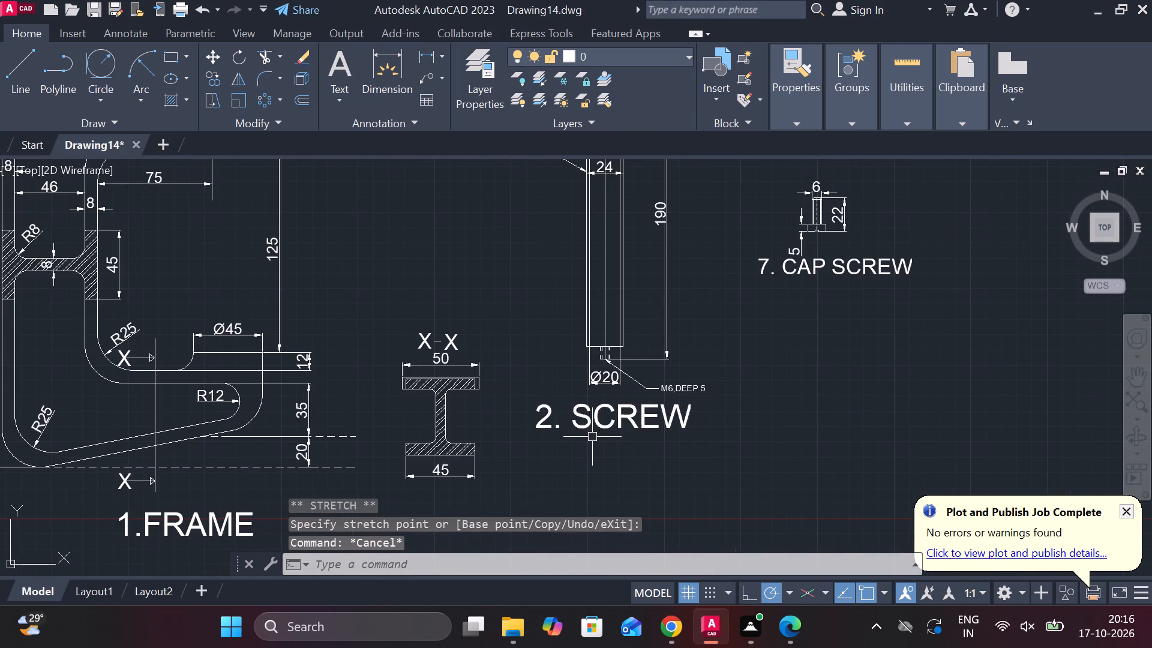
{"action": "double_click", "coordinate": [598, 427]}
{"action": "scroll", "coordinate": [655, 424], "scroll_direction": "up", "scroll_amount": 2}
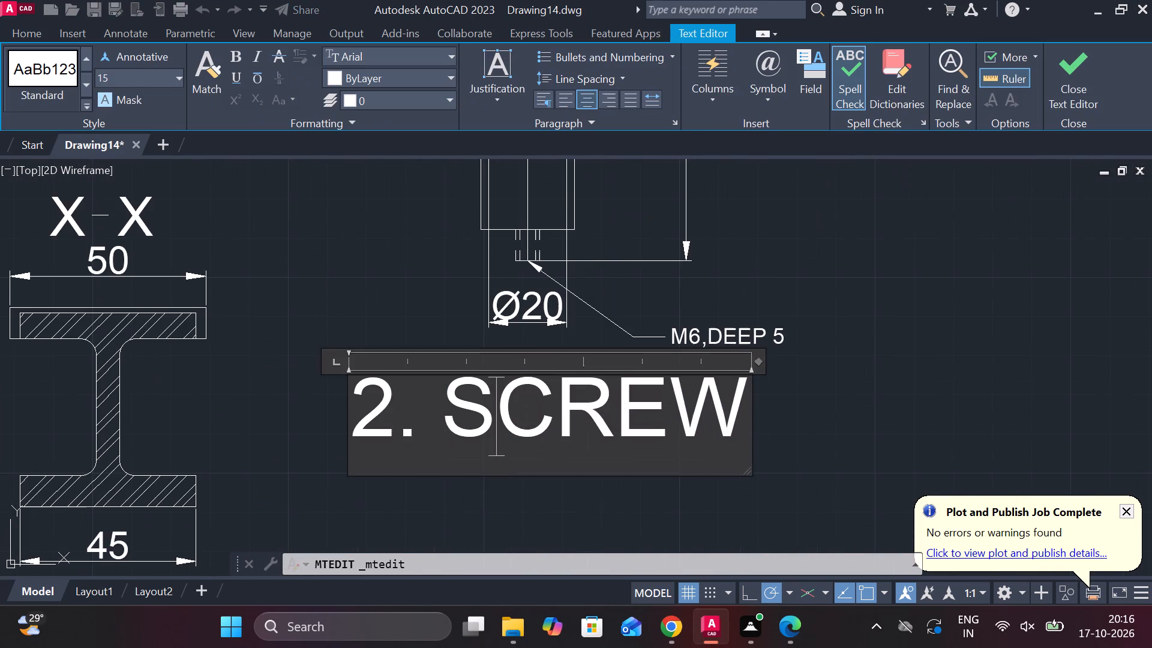
{"action": "left_click_drag", "start_coordinate": [736, 424], "coordinate": [356, 432]}
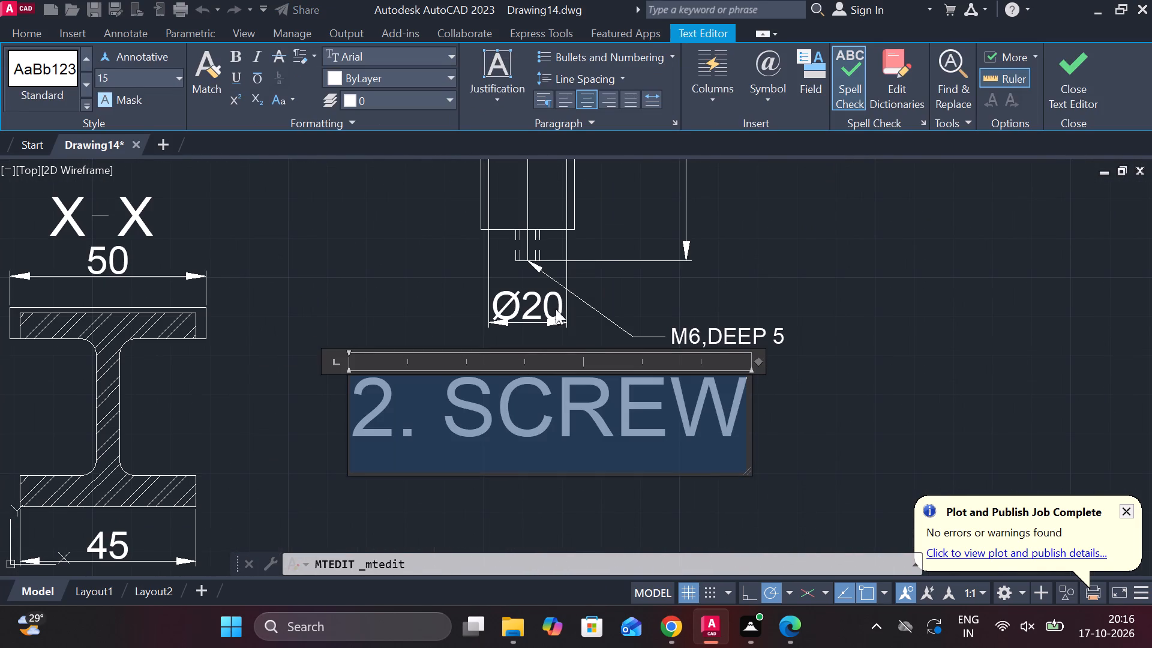
{"action": "left_click", "coordinate": [182, 76]}
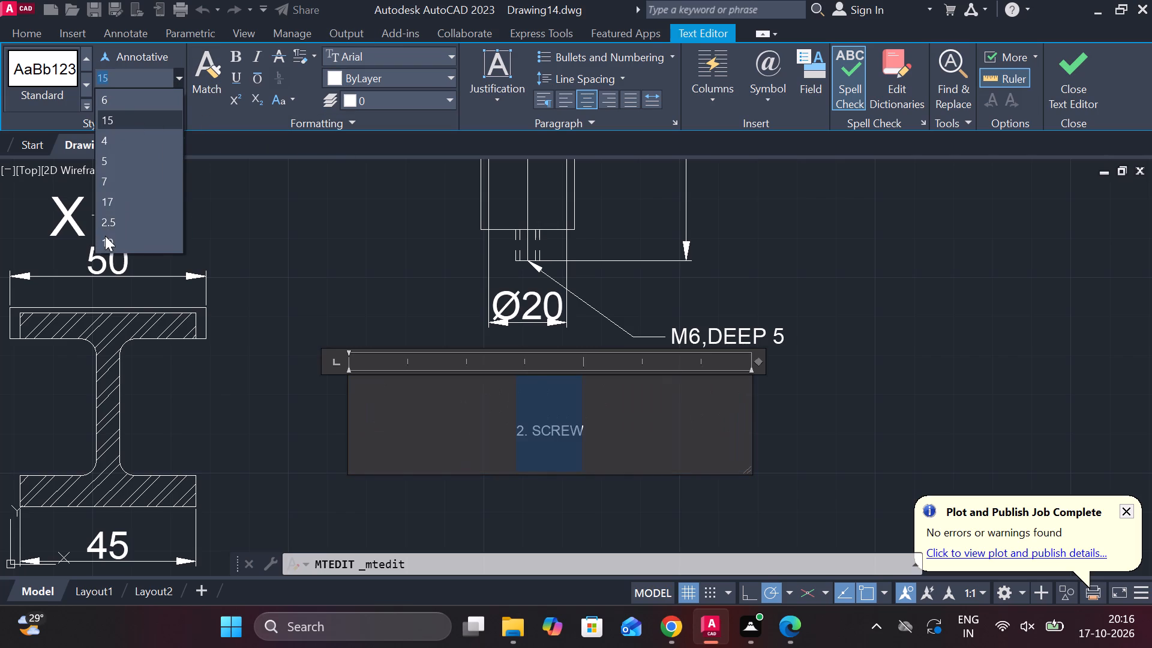
{"action": "left_click", "coordinate": [105, 236]}
{"action": "left_click", "coordinate": [1065, 62]}
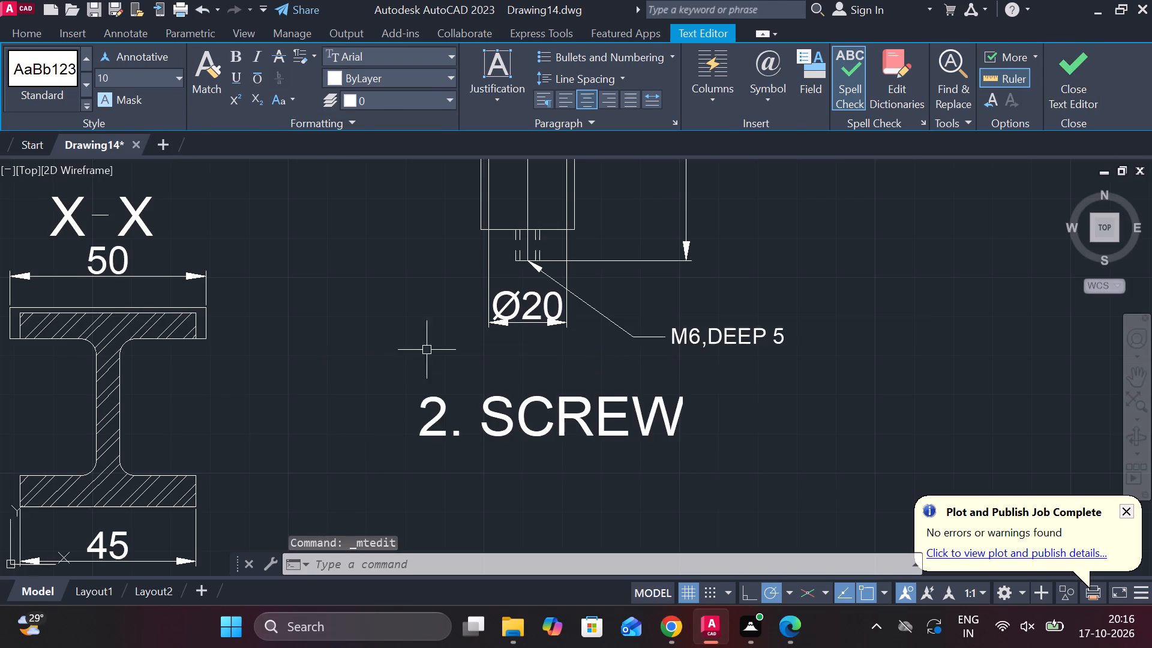
Set the text height of the whole 1.FRAME title to 10.
{"action": "middle_click_drag", "start_coordinate": [440, 352], "coordinate": [649, 260]}
{"action": "scroll", "coordinate": [577, 337], "scroll_direction": "down", "scroll_amount": 1}
{"action": "middle_click_drag", "start_coordinate": [253, 356], "coordinate": [716, 247]}
{"action": "scroll", "coordinate": [545, 392], "scroll_direction": "up", "scroll_amount": 2}
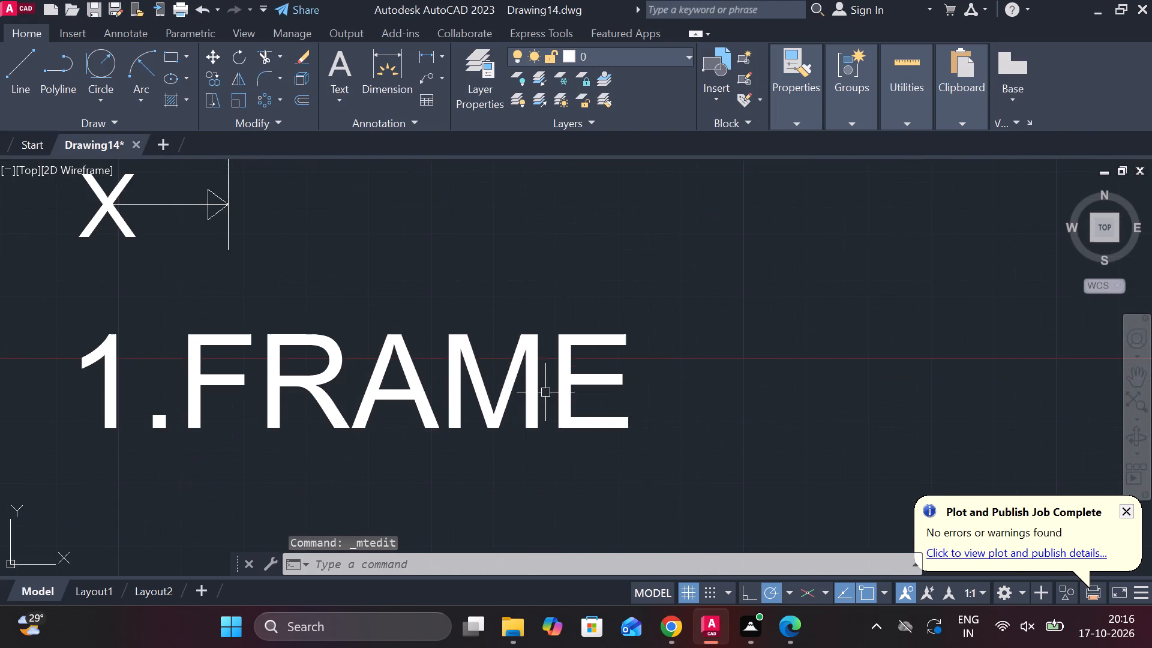
{"action": "double_click", "coordinate": [545, 392]}
{"action": "double_click", "coordinate": [574, 380]}
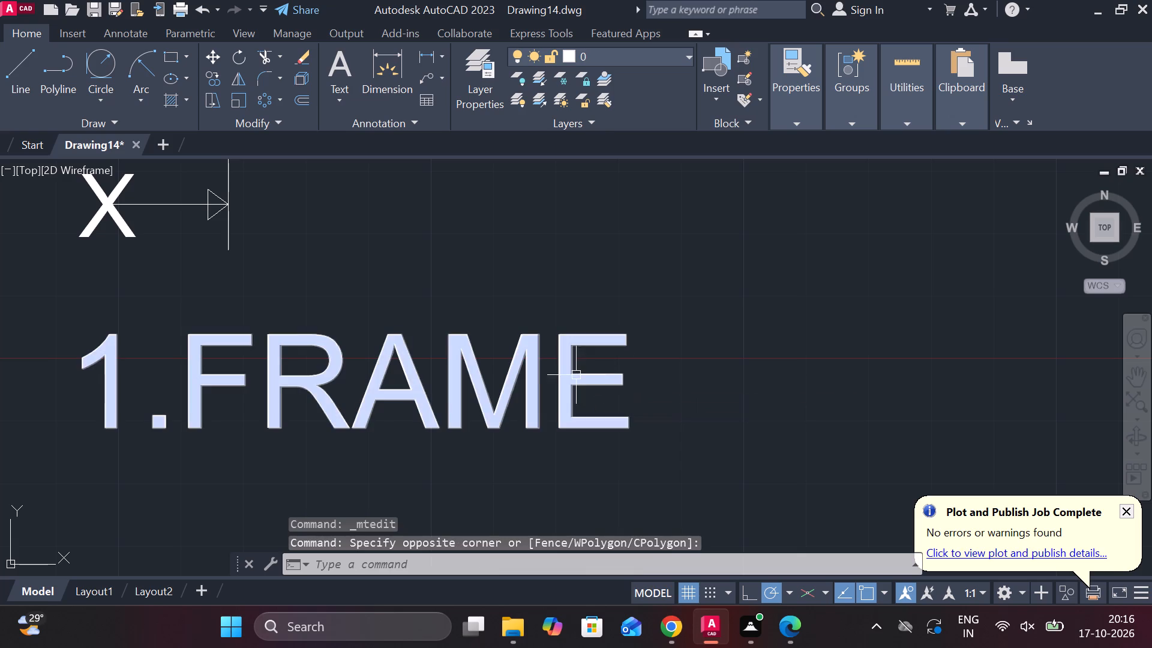
{"action": "triple_click", "coordinate": [572, 377]}
{"action": "left_click_drag", "start_coordinate": [637, 392], "coordinate": [418, 377]}
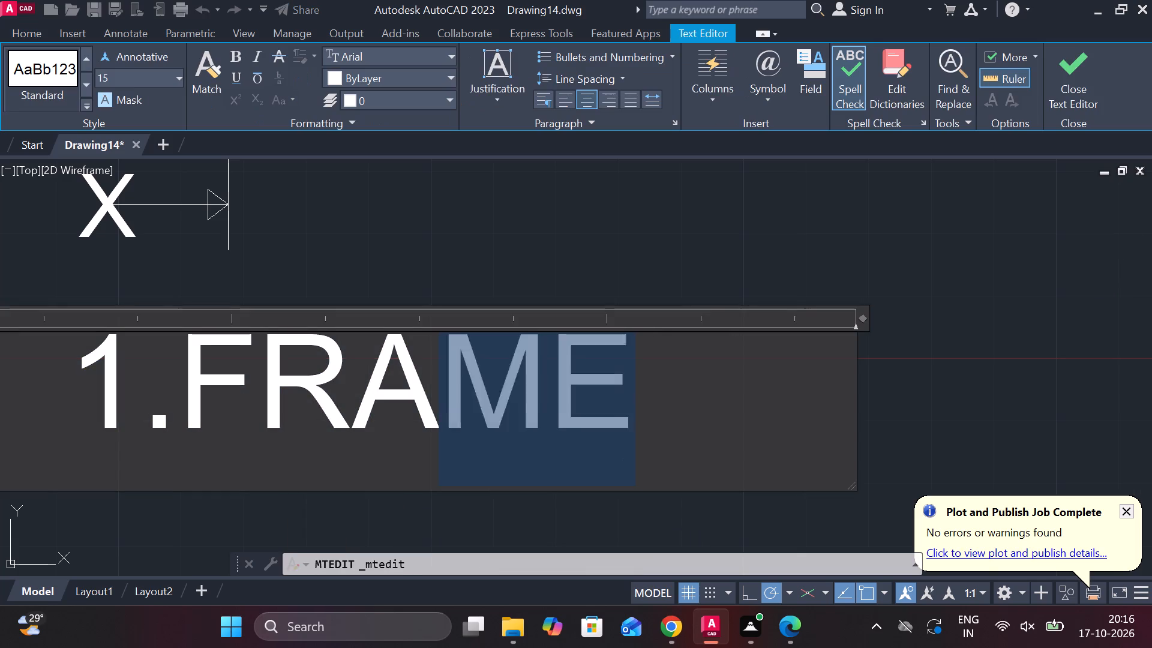
{"action": "left_click_drag", "start_coordinate": [418, 377], "coordinate": [85, 383]}
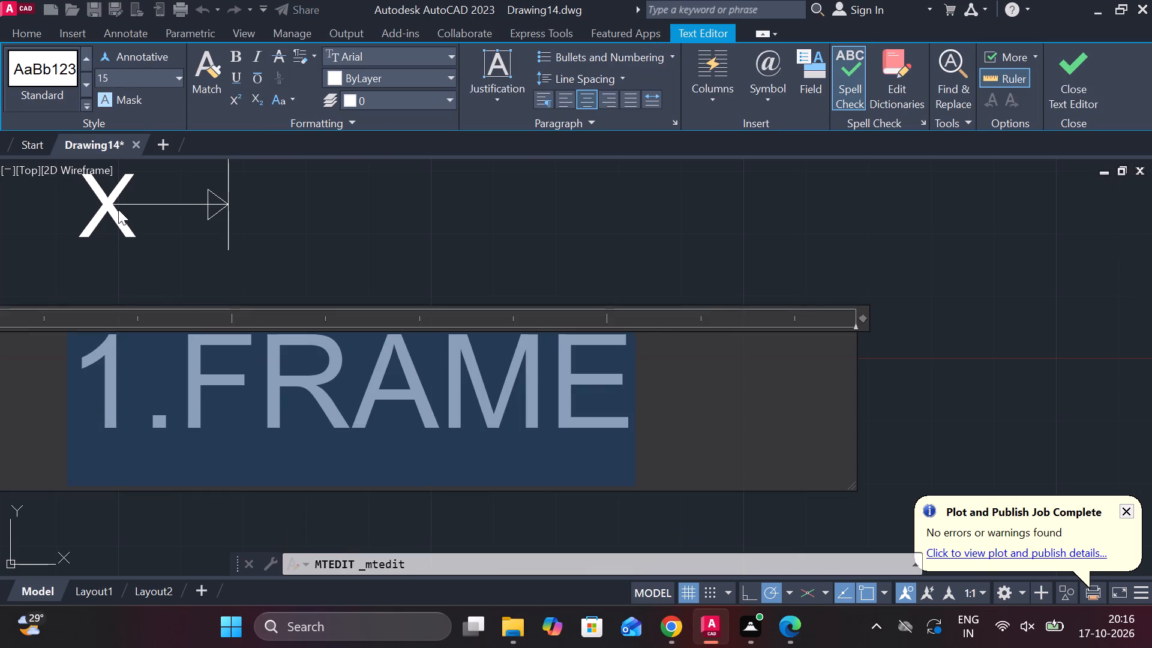
{"action": "left_click", "coordinate": [176, 82]}
{"action": "left_click", "coordinate": [134, 242]}
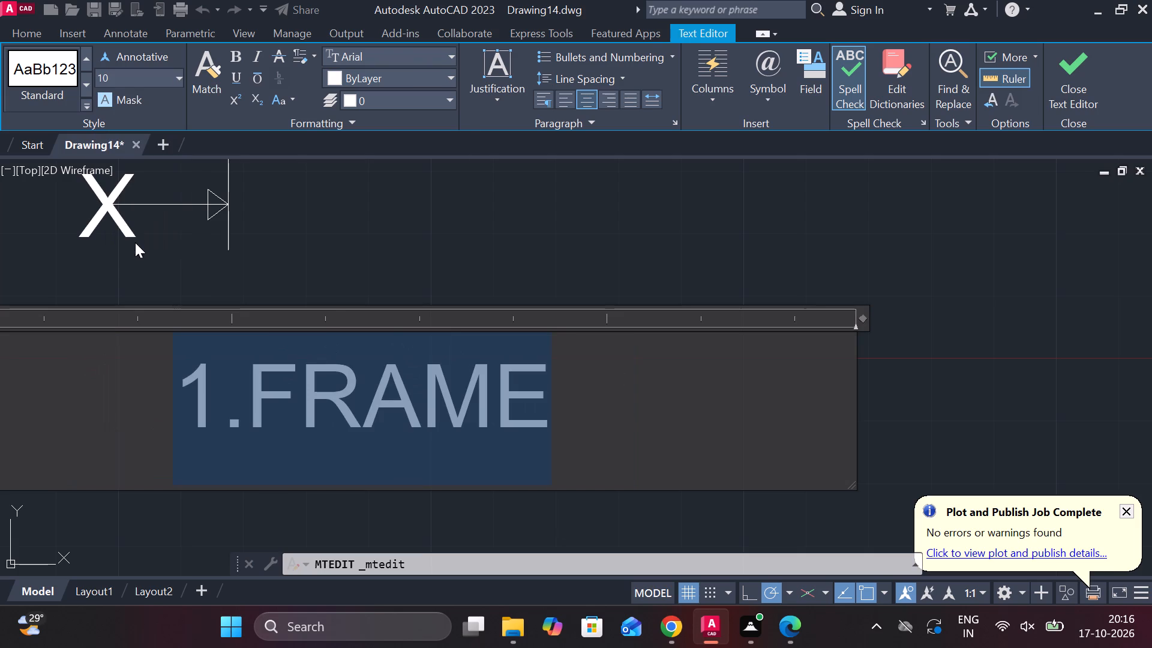
{"action": "left_click", "coordinate": [1087, 67]}
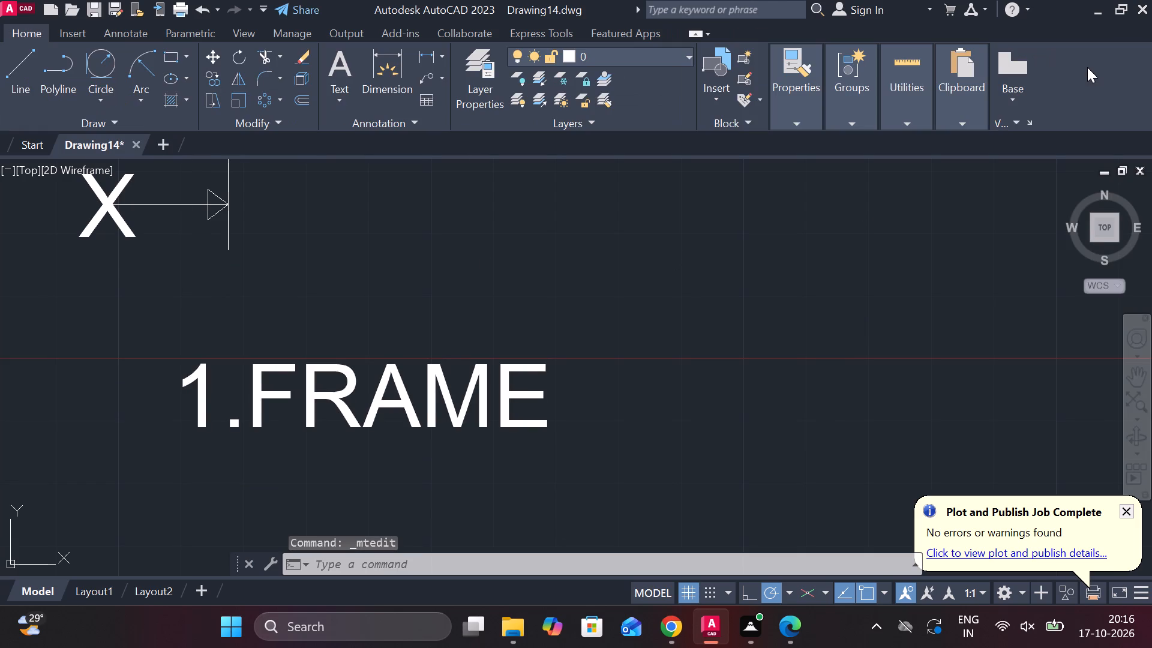
Move the 1.FRAME title about 28 units up and to the left, closer beneath the frame drawing.
{"action": "scroll", "coordinate": [842, 233], "scroll_direction": "down", "scroll_amount": 2}
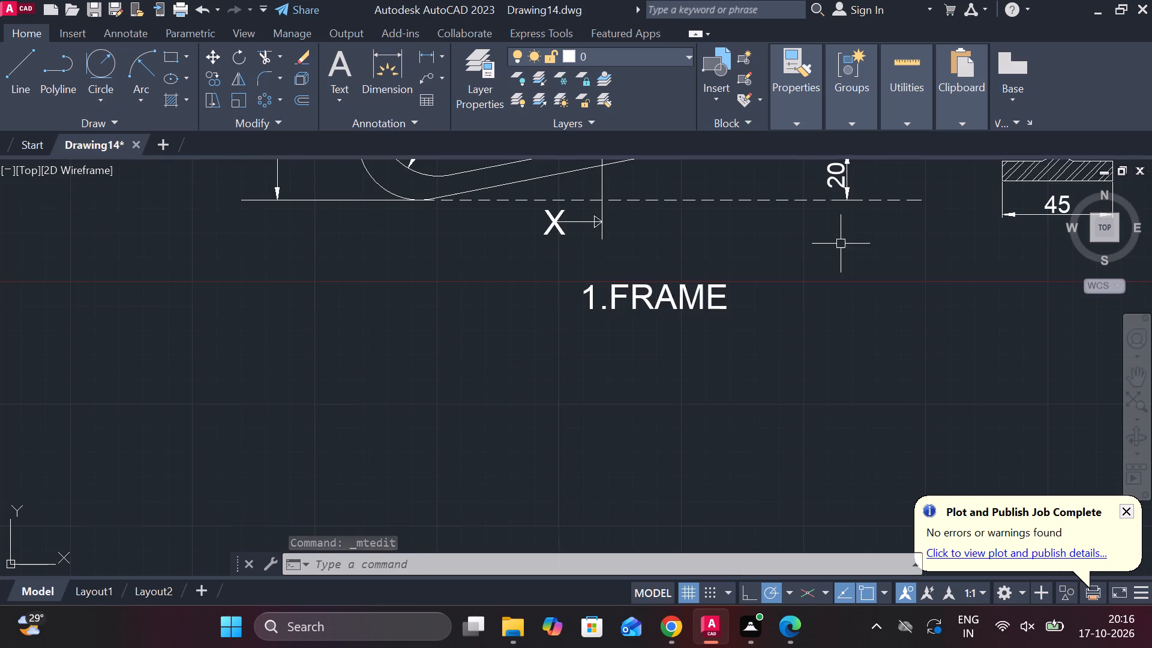
{"action": "scroll", "coordinate": [788, 277], "scroll_direction": "down", "scroll_amount": 1}
{"action": "middle_click_drag", "start_coordinate": [790, 326], "coordinate": [764, 373]}
{"action": "left_click", "coordinate": [662, 332]}
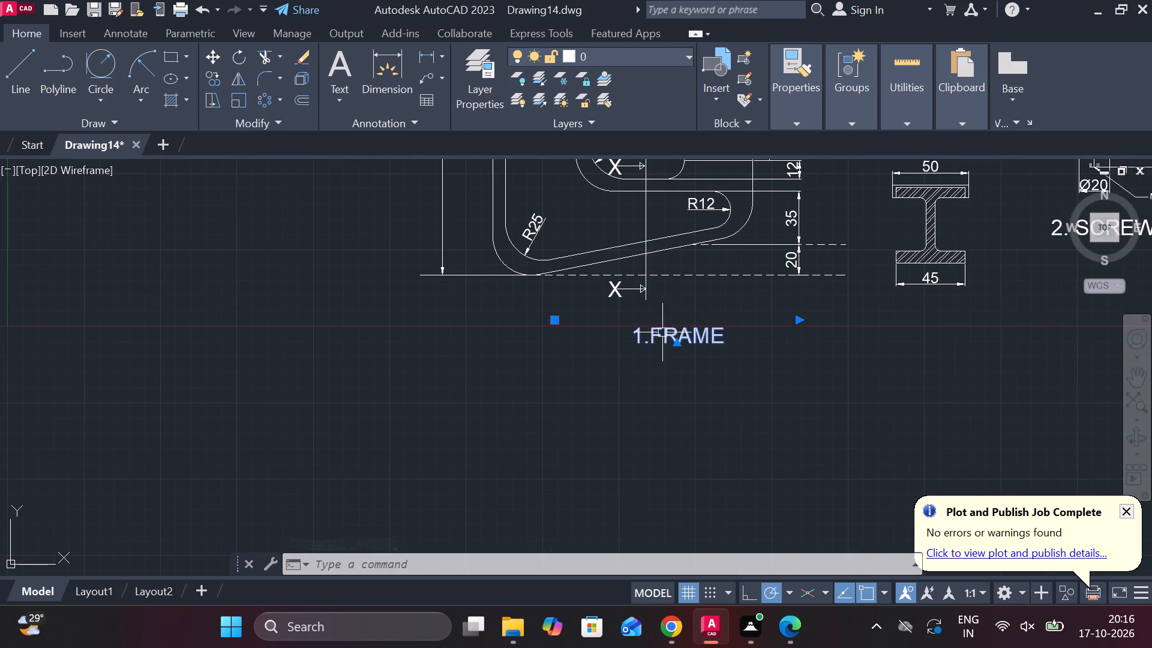
{"action": "left_click", "coordinate": [552, 322]}
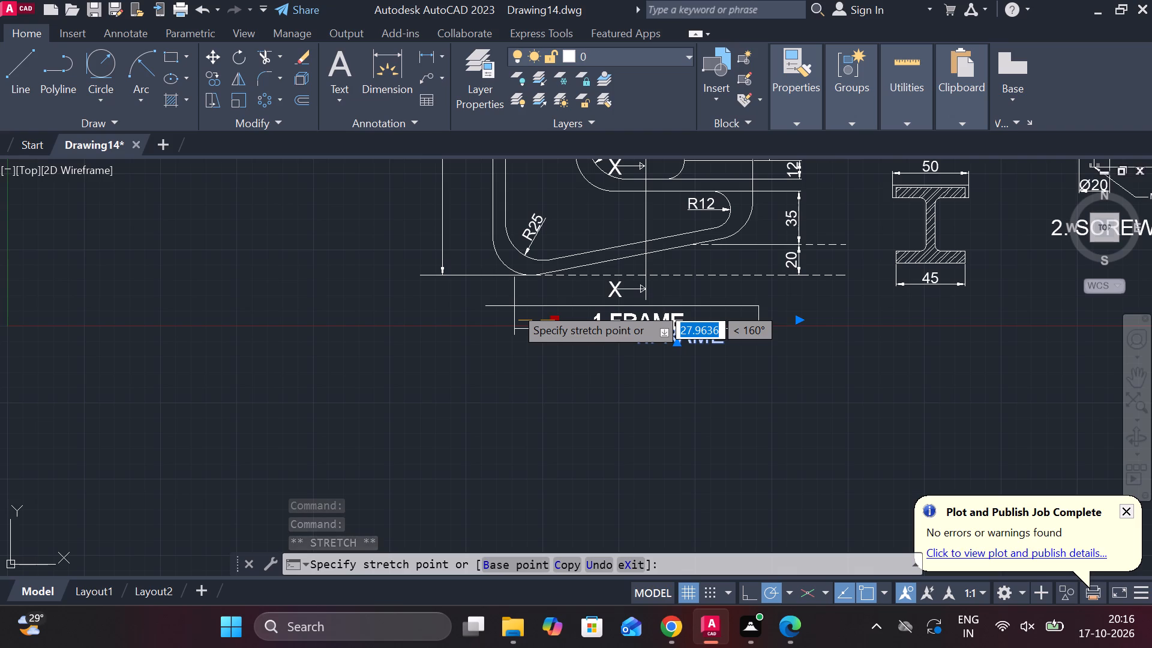
{"action": "left_click", "coordinate": [514, 306]}
{"action": "key", "text": "Escape"}
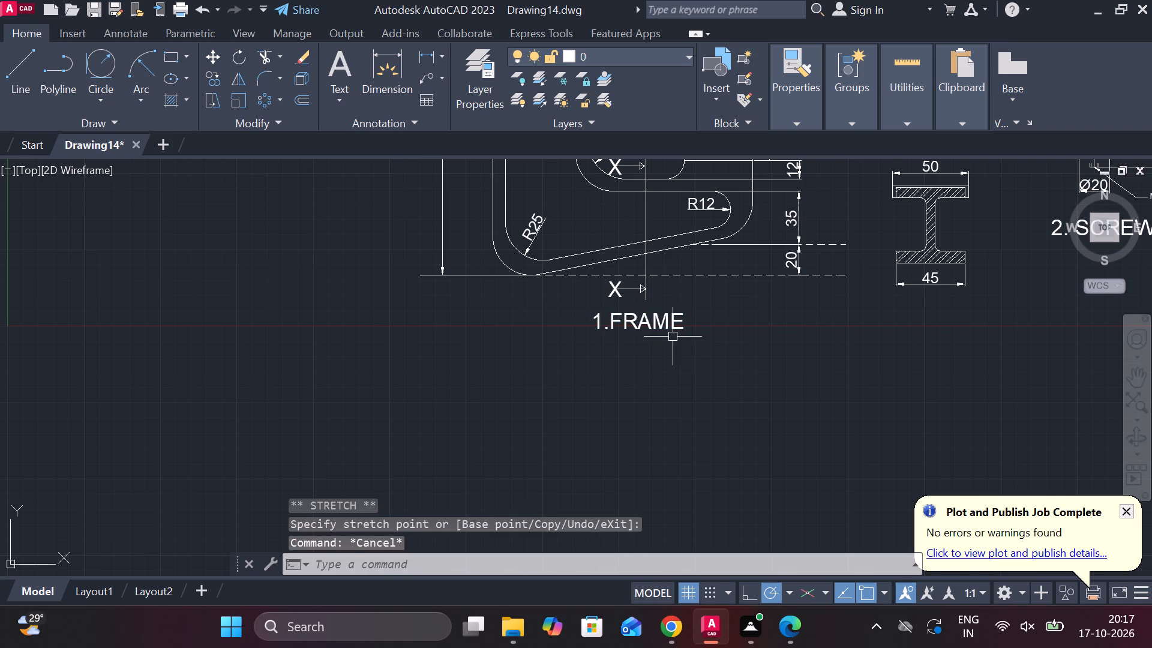
Draw a 210-long horizontal line in the empty area below the frame and the X-X section.
{"action": "scroll", "coordinate": [673, 337], "scroll_direction": "down", "scroll_amount": 2}
{"action": "middle_click_drag", "start_coordinate": [781, 334], "coordinate": [482, 430]}
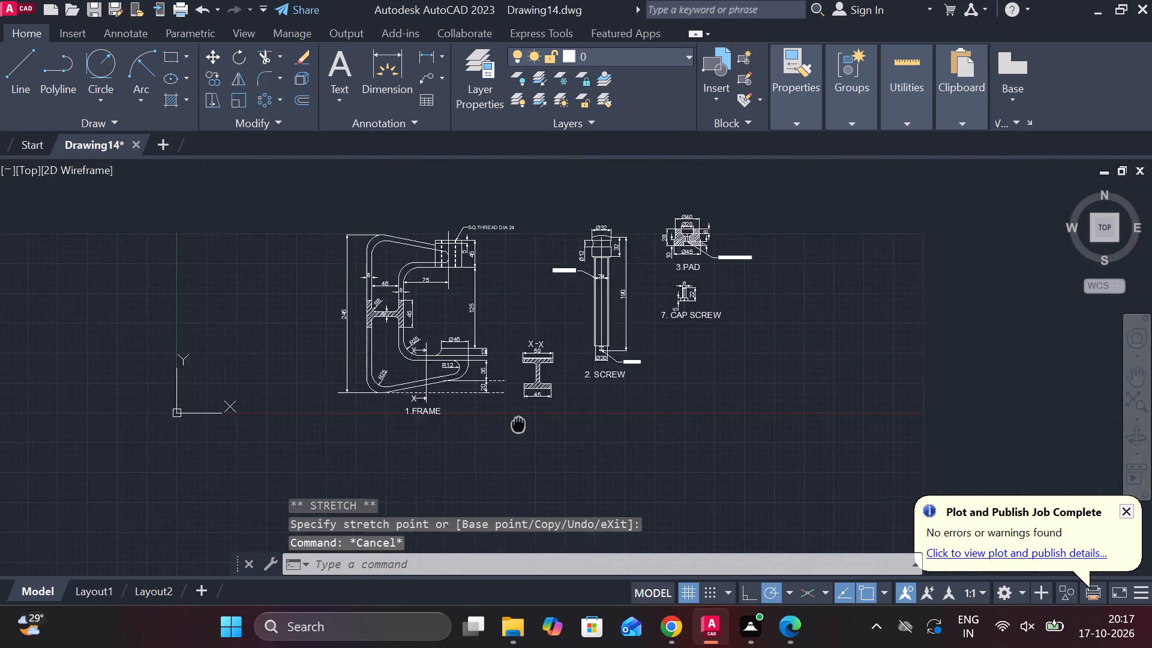
{"action": "middle_click_drag", "start_coordinate": [482, 430], "coordinate": [476, 433]}
{"action": "scroll", "coordinate": [674, 319], "scroll_direction": "up", "scroll_amount": 1}
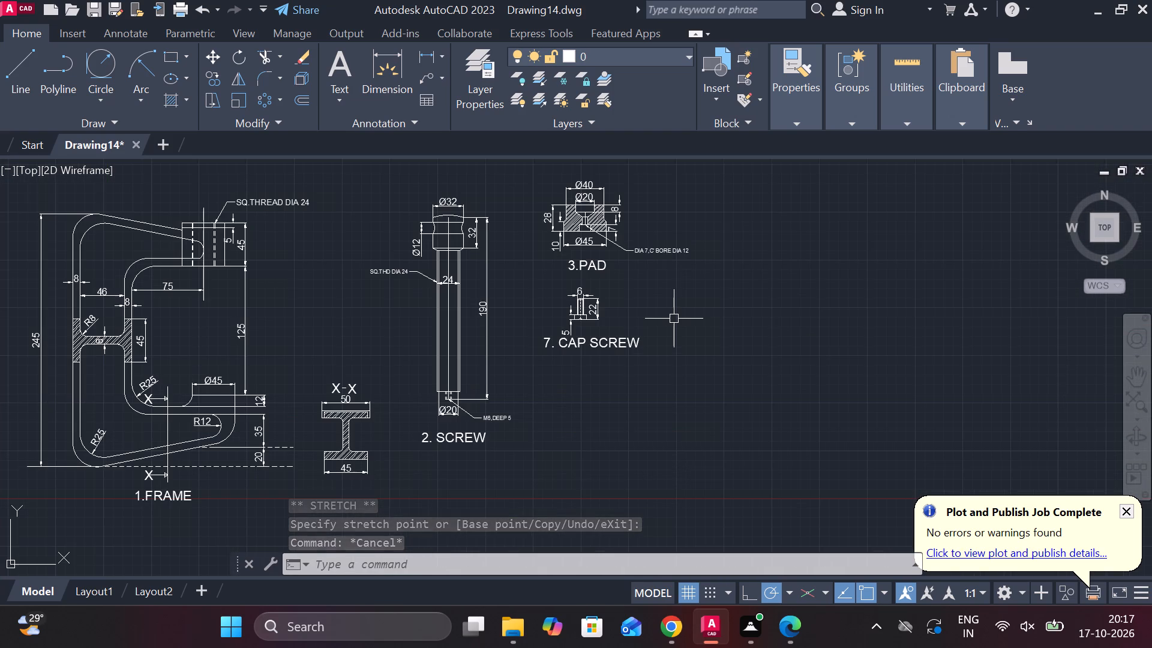
{"action": "middle_click_drag", "start_coordinate": [702, 322], "coordinate": [848, 244]}
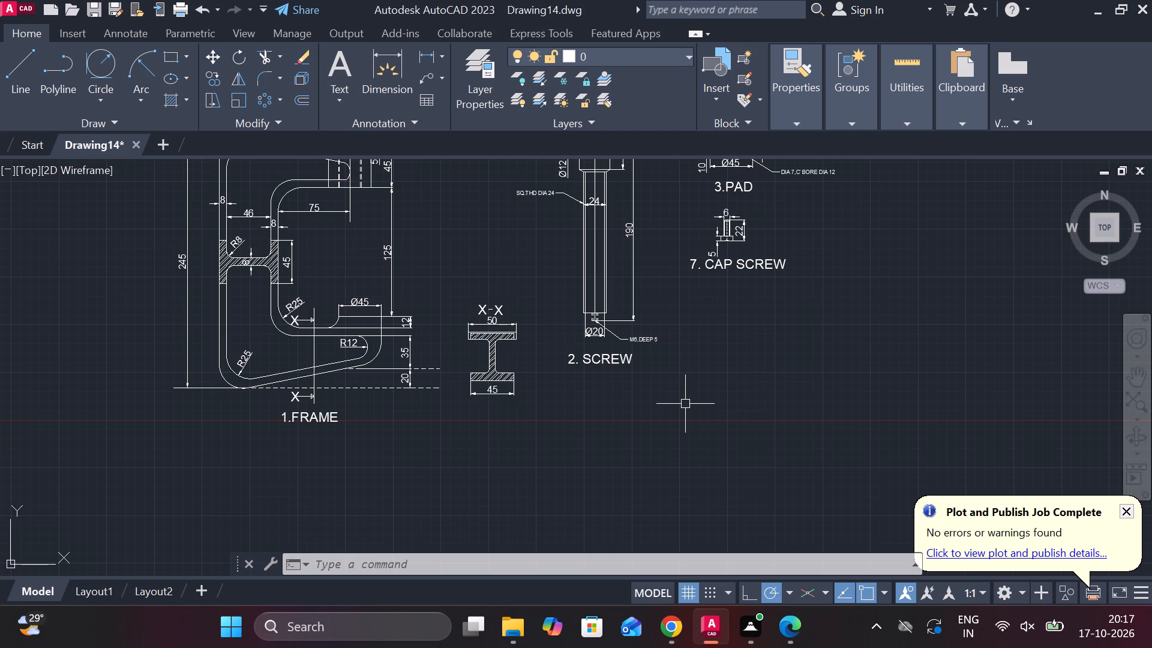
{"action": "middle_click_drag", "start_coordinate": [462, 445], "coordinate": [530, 272]}
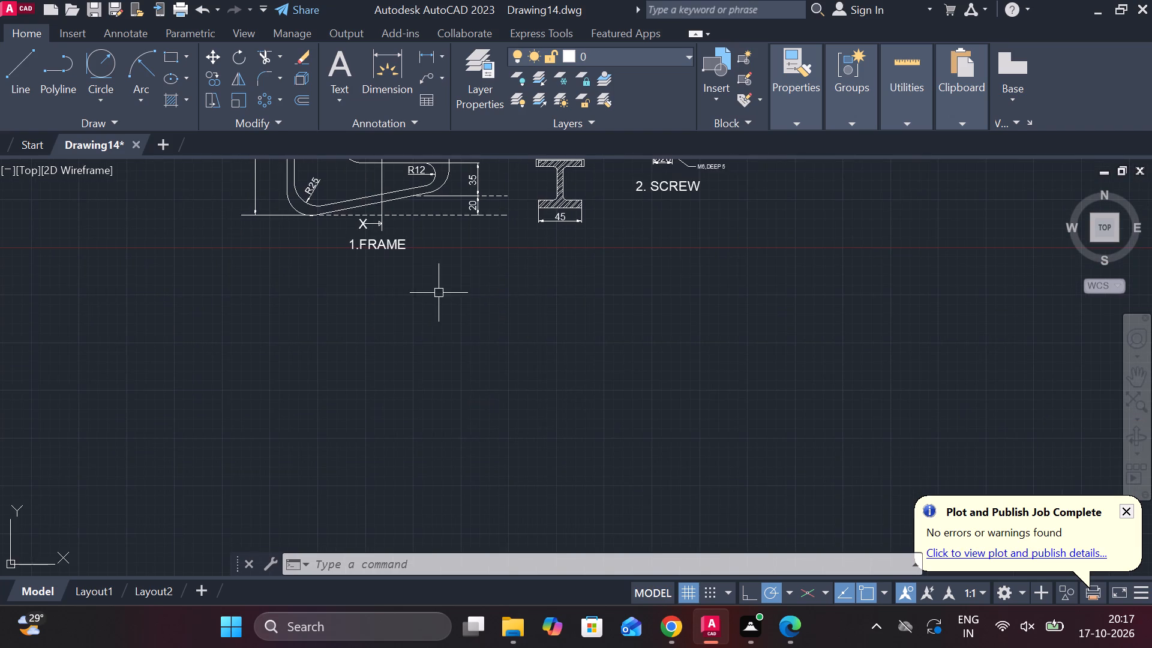
{"action": "scroll", "coordinate": [440, 290], "scroll_direction": "up", "scroll_amount": 1}
{"action": "middle_click_drag", "start_coordinate": [452, 292], "coordinate": [461, 353]}
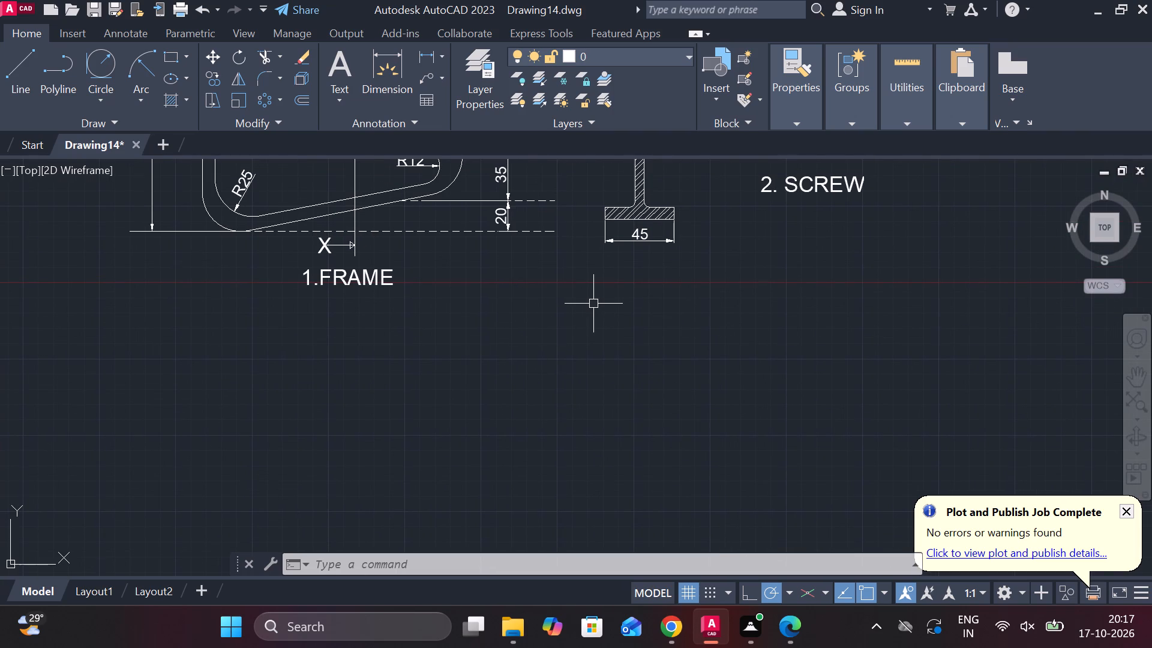
{"action": "key", "text": "l"}
{"action": "key", "text": "Return"}
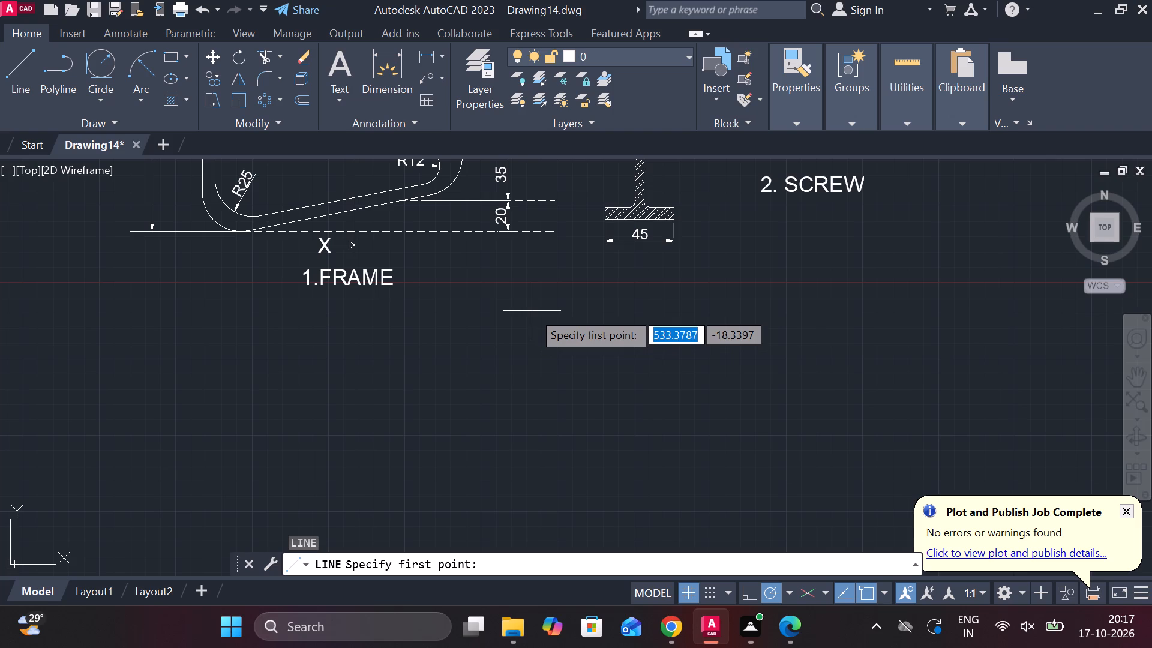
{"action": "left_click", "coordinate": [495, 329]}
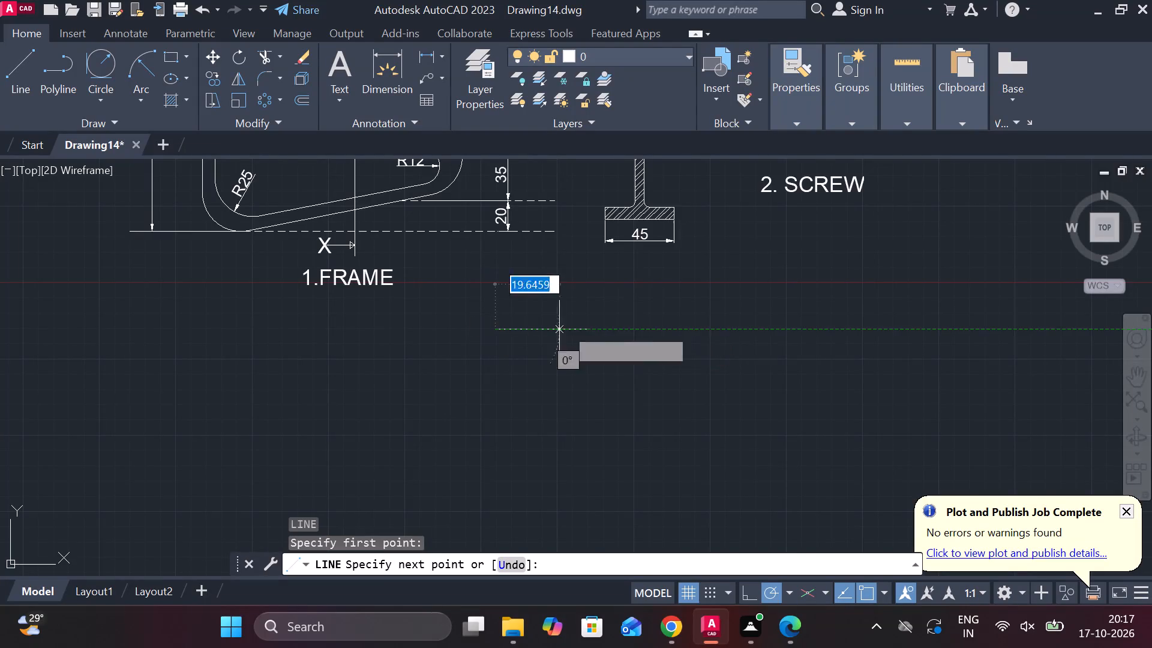
{"action": "type", "text": "210"}
{"action": "key", "text": "Return"}
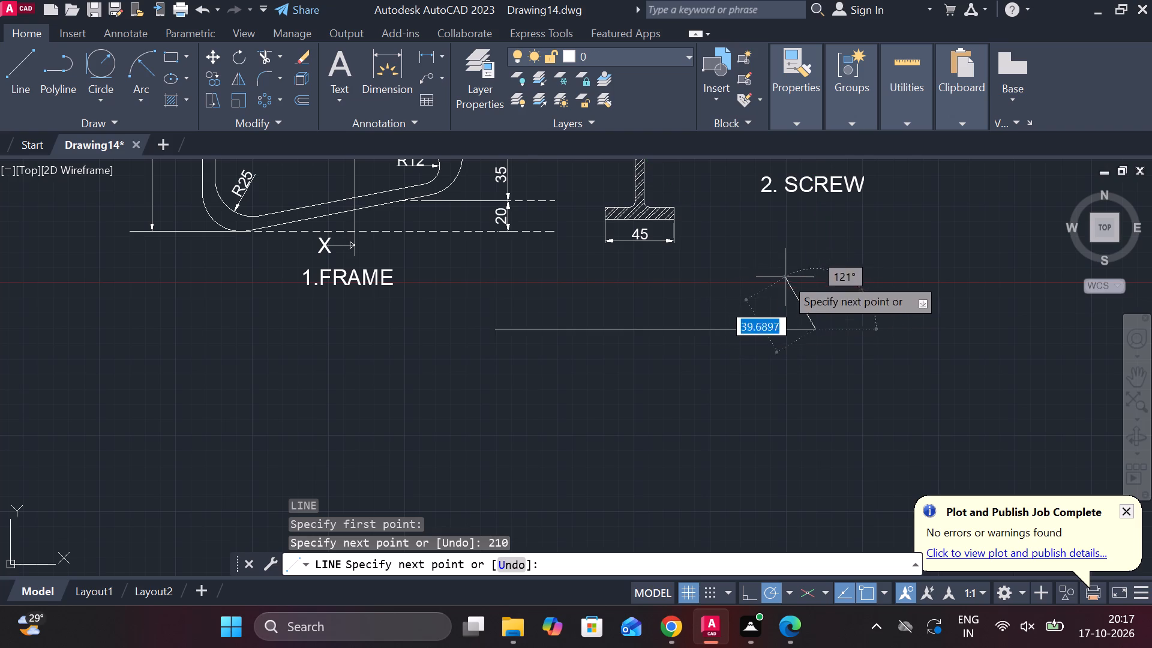
{"action": "key", "text": "Escape"}
Draw a closed upright rectangle 10 wide and 20 high with lines, just below the right end of the 210 line.
{"action": "key", "text": "l"}
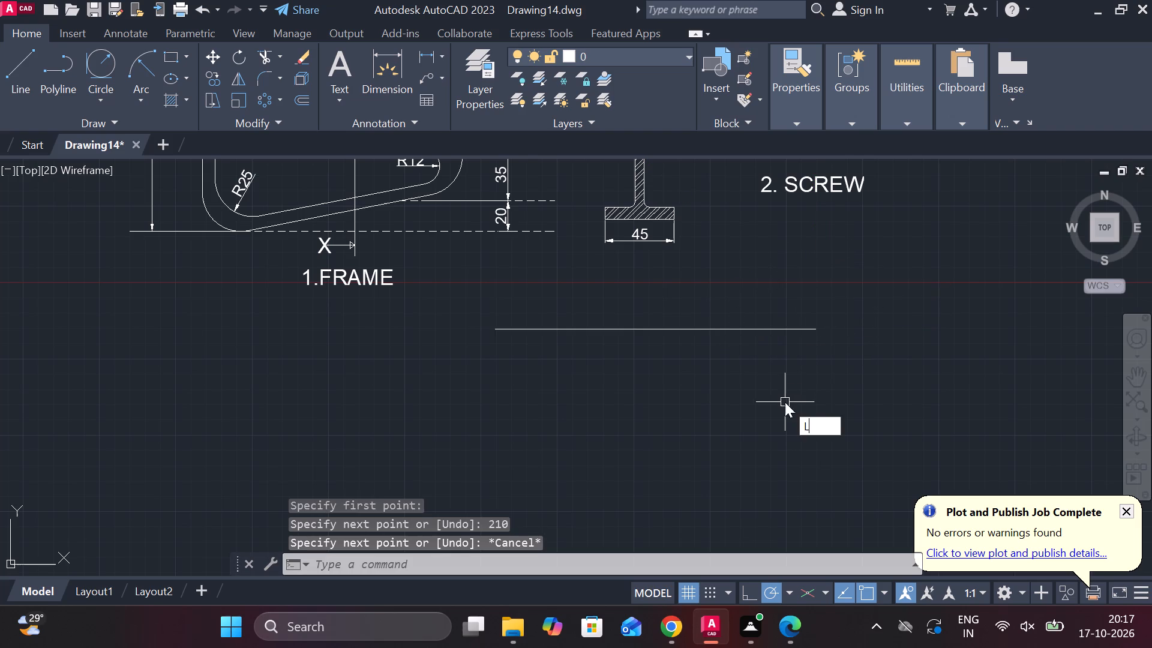
{"action": "key", "text": "Return"}
{"action": "left_click", "coordinate": [772, 363]}
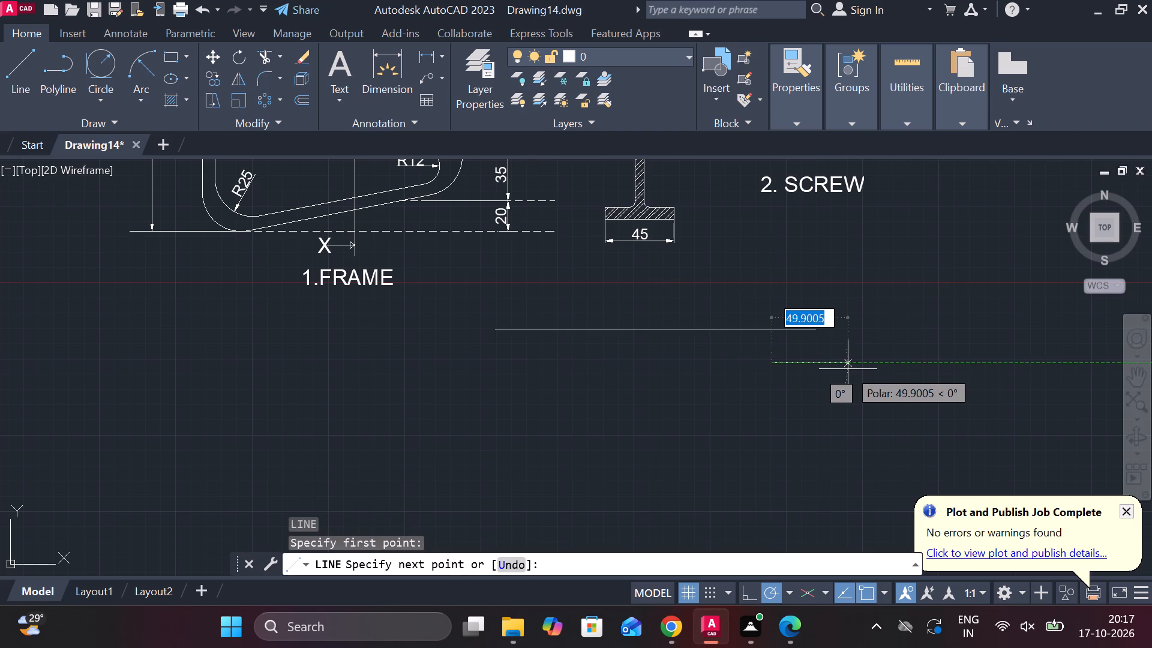
{"action": "type", "text": "10"}
{"action": "key", "text": "Return"}
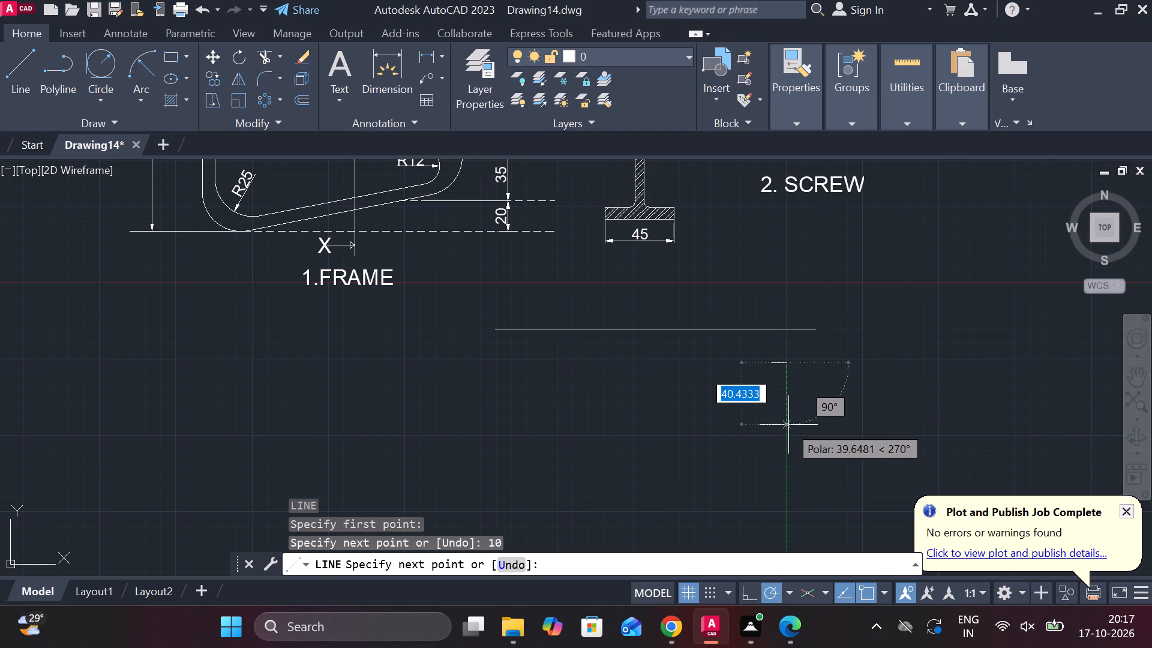
{"action": "type", "text": "20"}
{"action": "key", "text": "Return"}
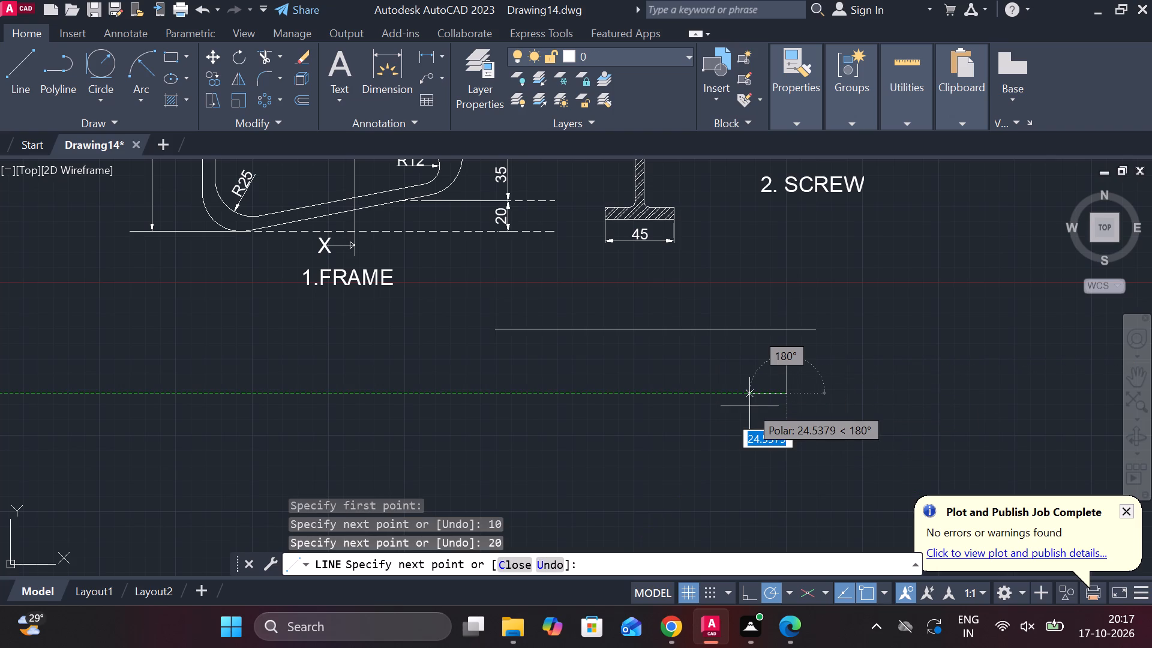
{"action": "type", "text": "10"}
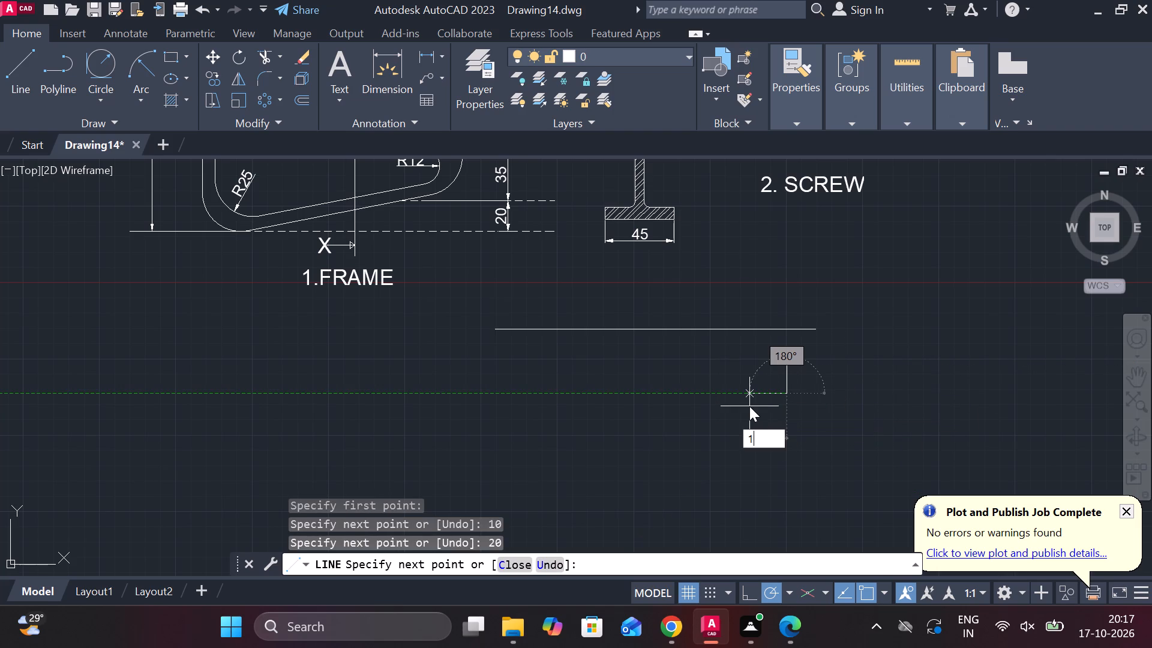
{"action": "key", "text": "Return"}
{"action": "scroll", "coordinate": [758, 386], "scroll_direction": "up", "scroll_amount": 2}
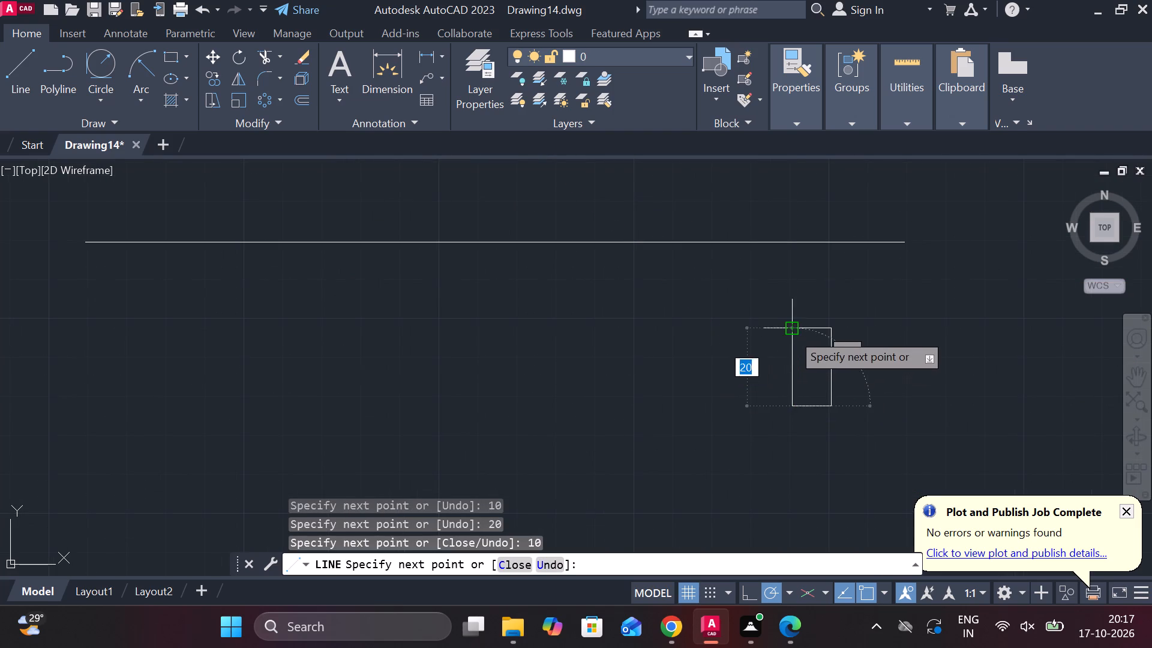
{"action": "left_click", "coordinate": [791, 332]}
{"action": "key", "text": "Escape"}
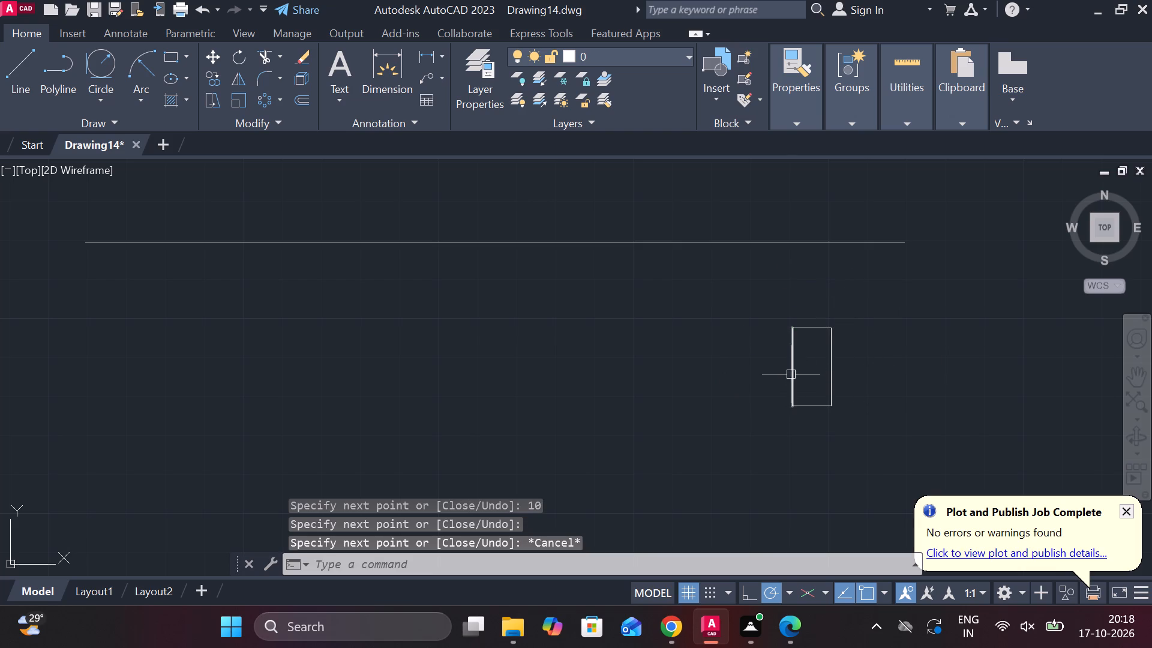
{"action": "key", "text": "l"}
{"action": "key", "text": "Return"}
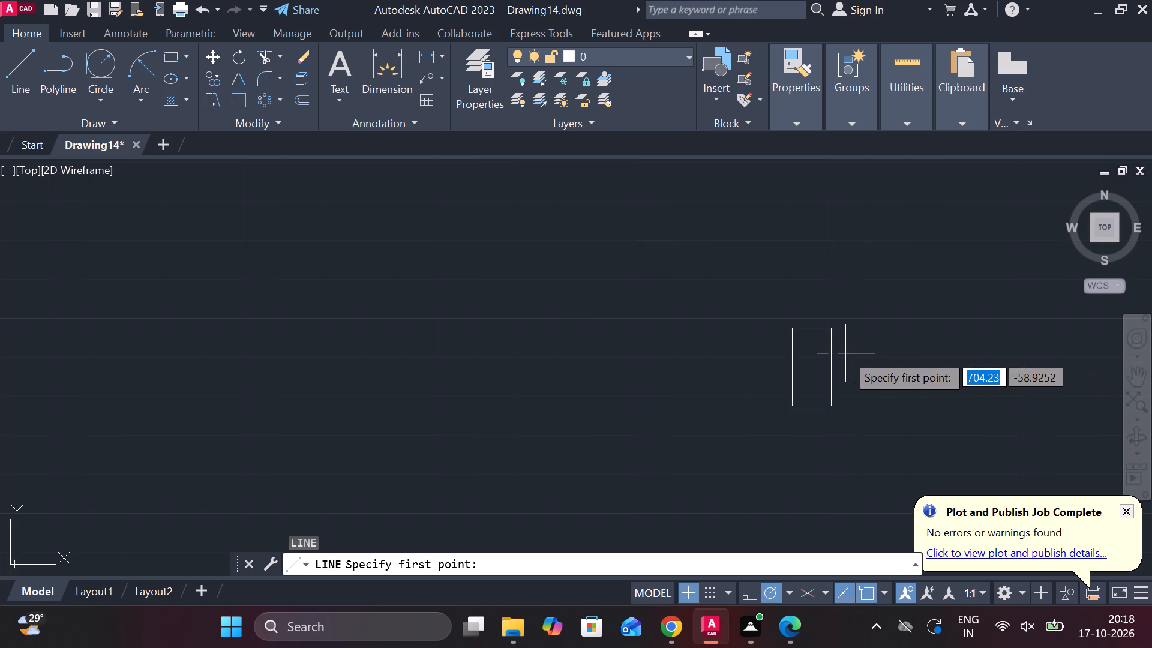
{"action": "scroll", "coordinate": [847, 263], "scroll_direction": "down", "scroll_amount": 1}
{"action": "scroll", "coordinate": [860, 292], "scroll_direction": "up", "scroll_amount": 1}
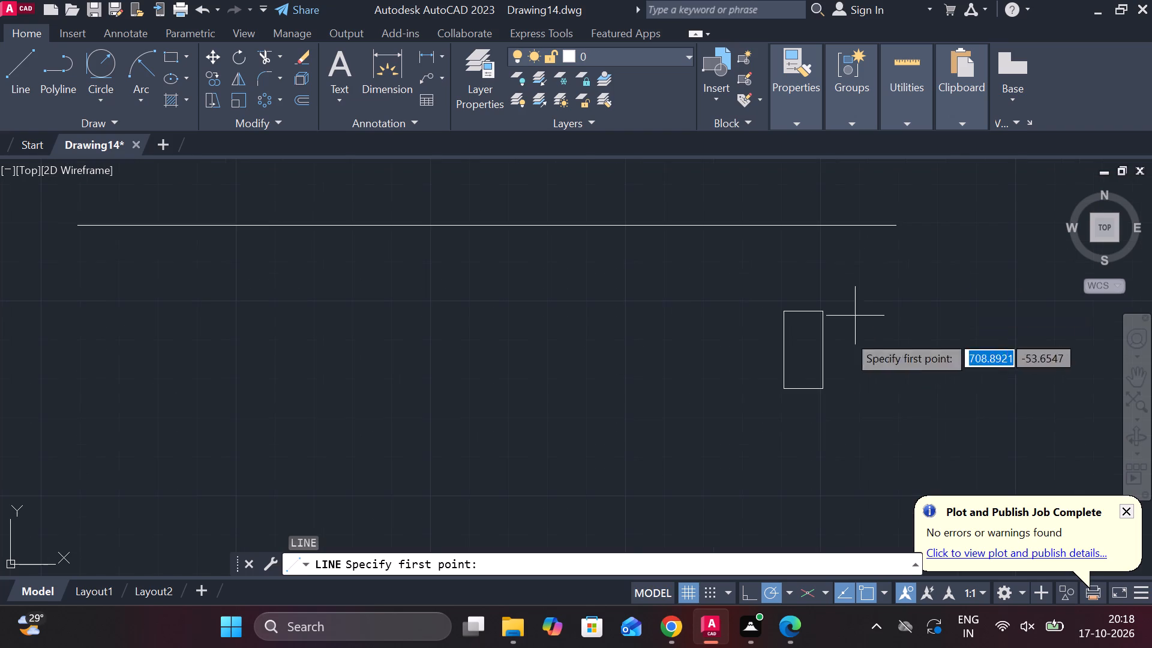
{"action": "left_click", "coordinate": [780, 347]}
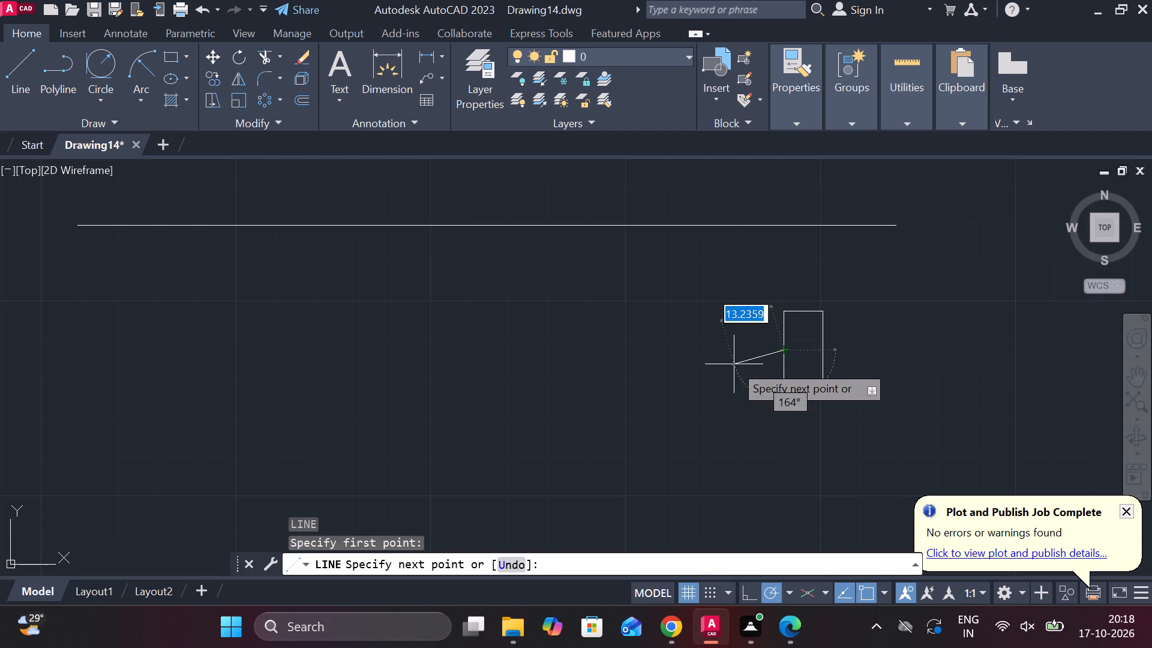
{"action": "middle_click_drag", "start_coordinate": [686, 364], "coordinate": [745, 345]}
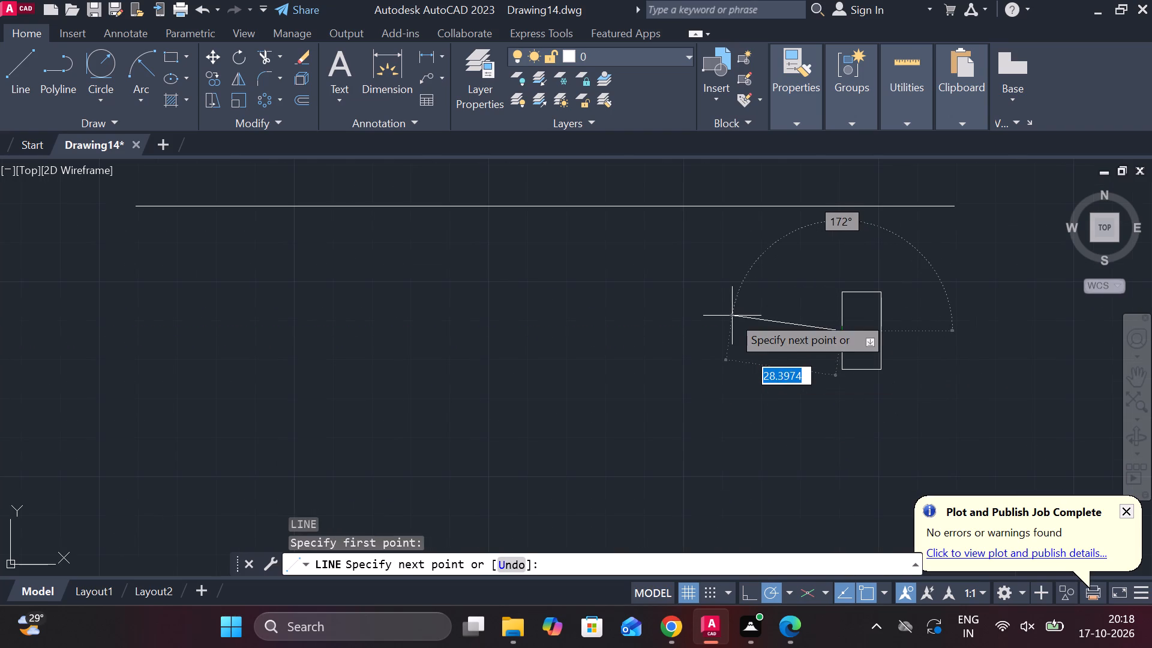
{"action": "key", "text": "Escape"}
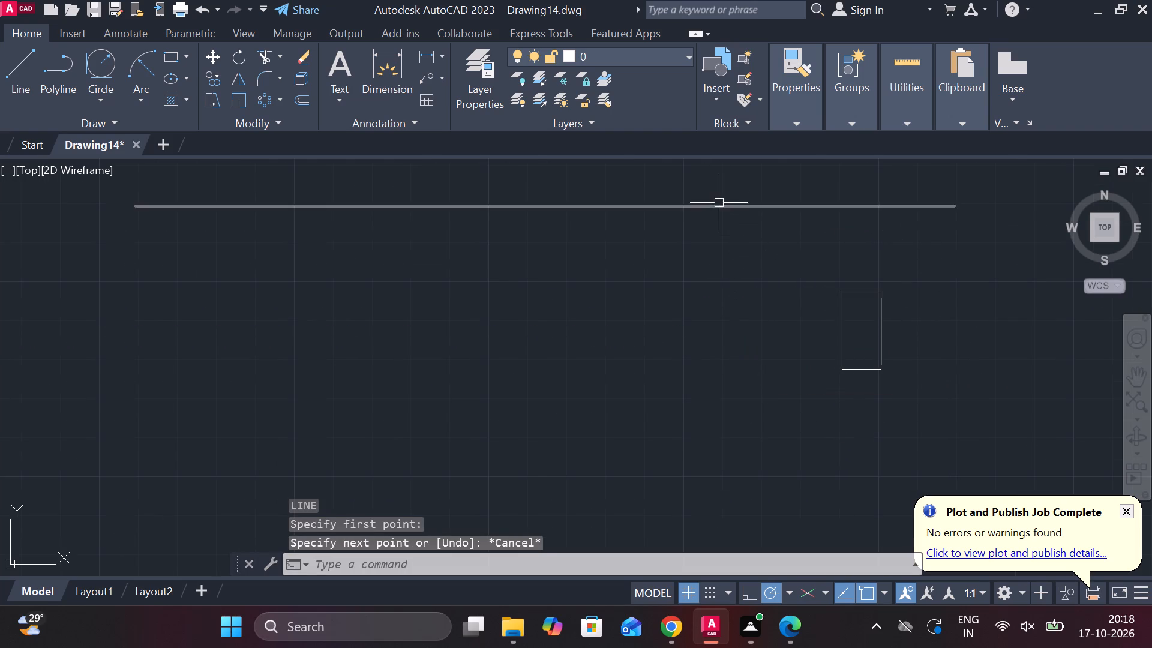
Move the 210-long horizontal line so its right endpoint sits at the midpoint of the small rectangle's right side.
{"action": "left_click", "coordinate": [719, 203]}
{"action": "key", "text": "m"}
{"action": "key", "text": "Return"}
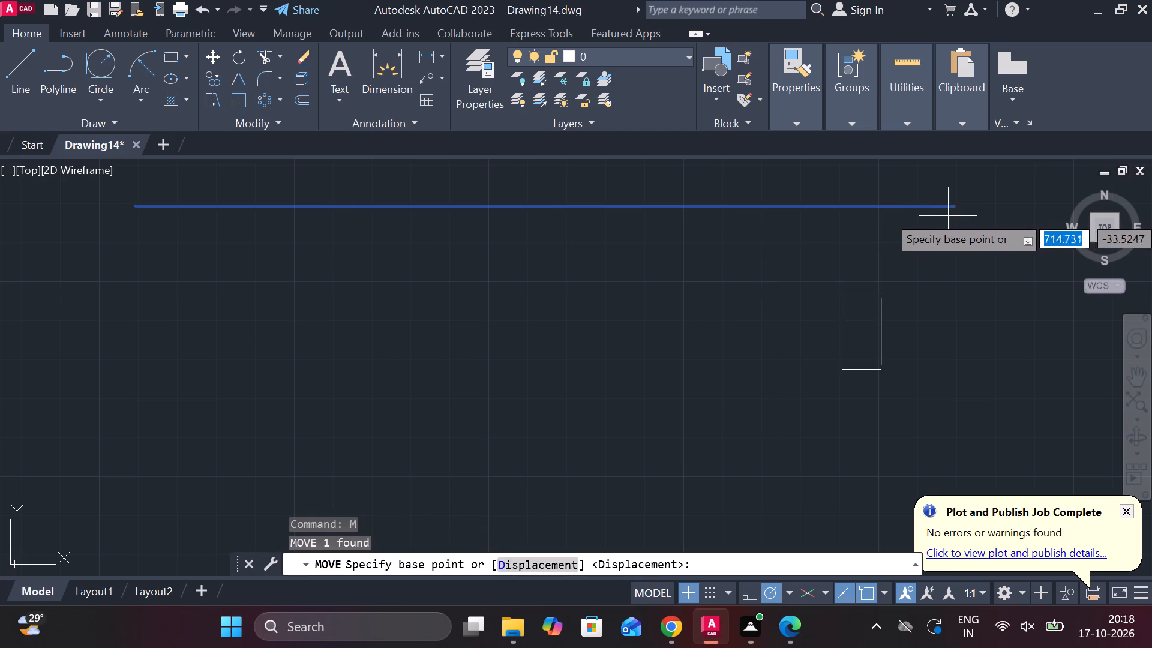
{"action": "left_click", "coordinate": [953, 214]}
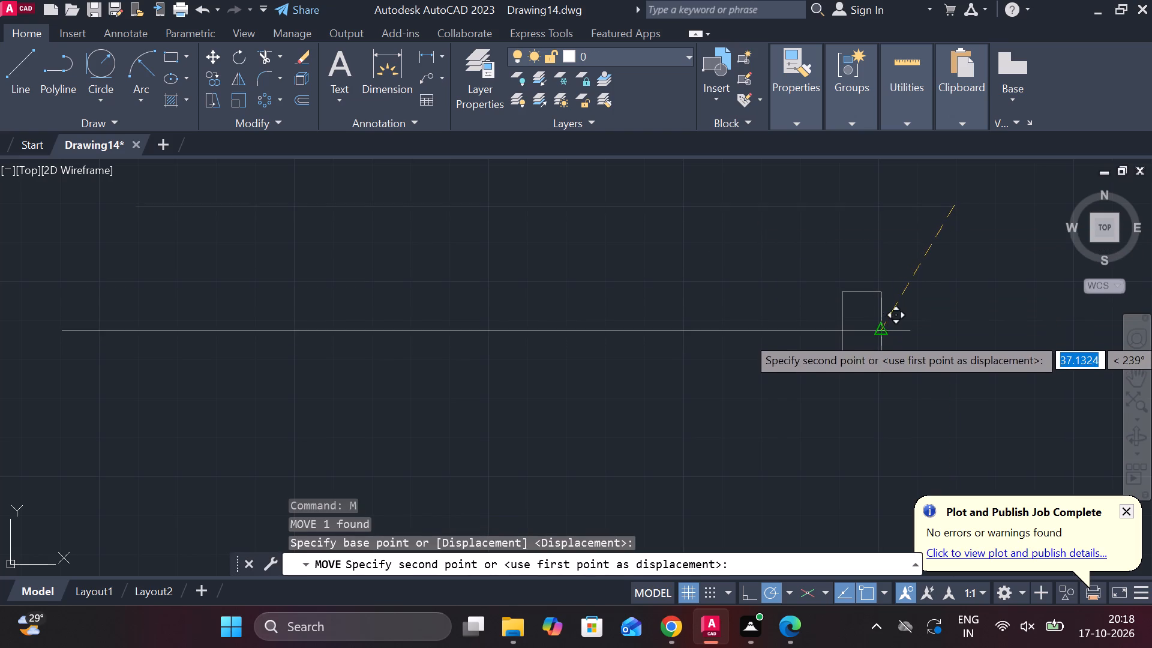
{"action": "left_click", "coordinate": [875, 336]}
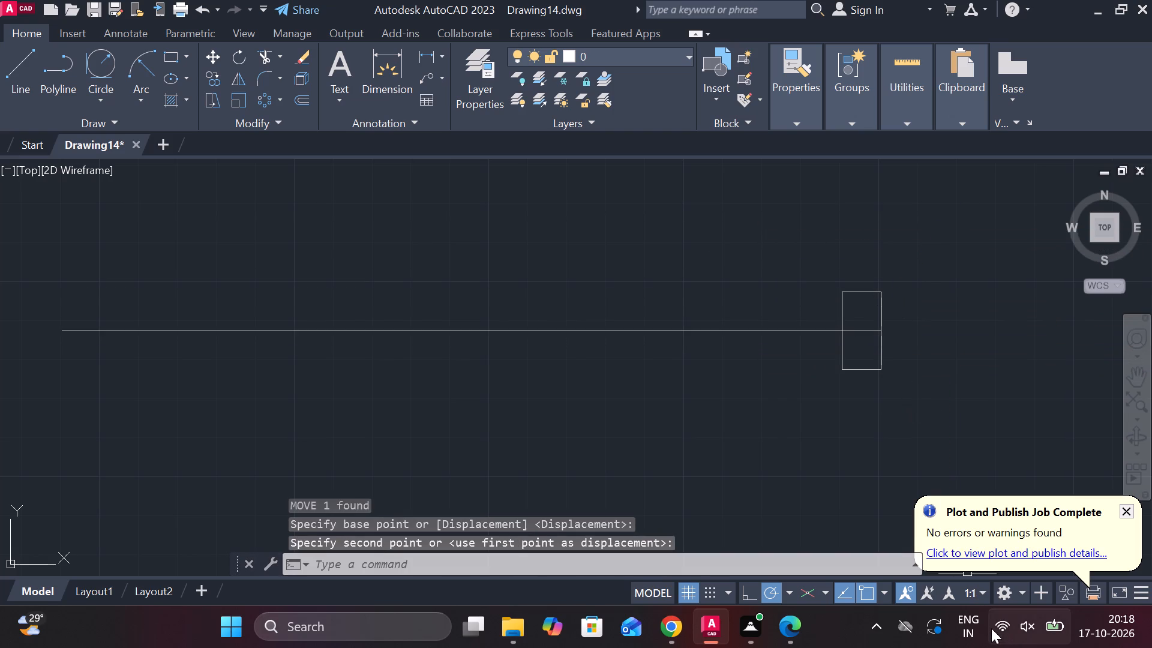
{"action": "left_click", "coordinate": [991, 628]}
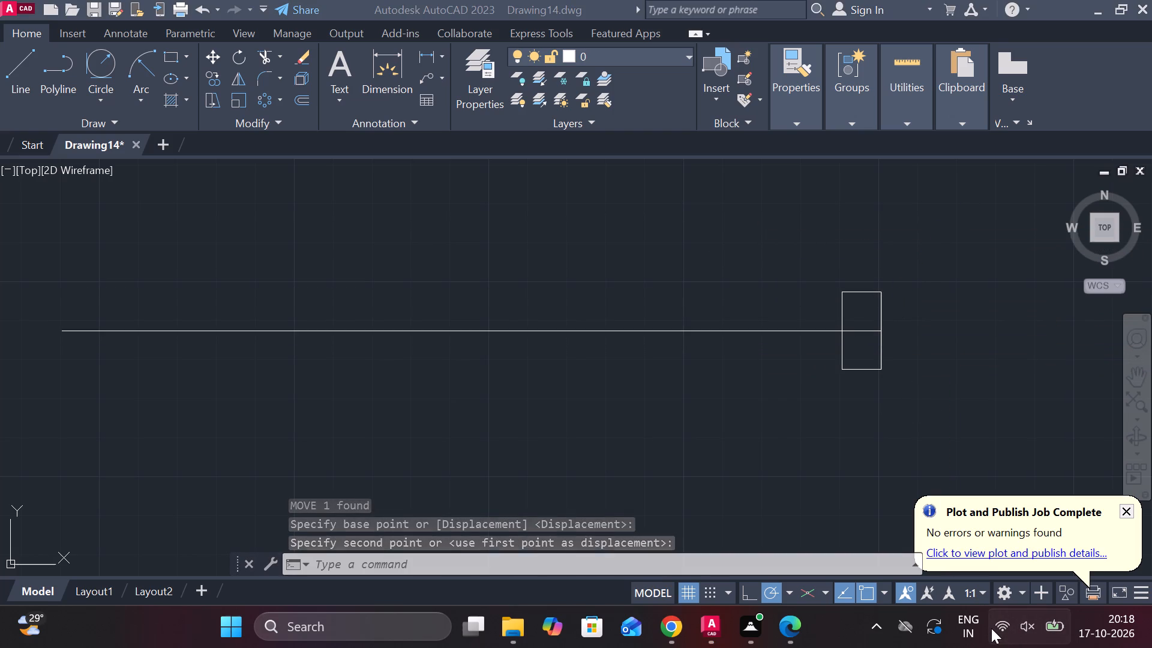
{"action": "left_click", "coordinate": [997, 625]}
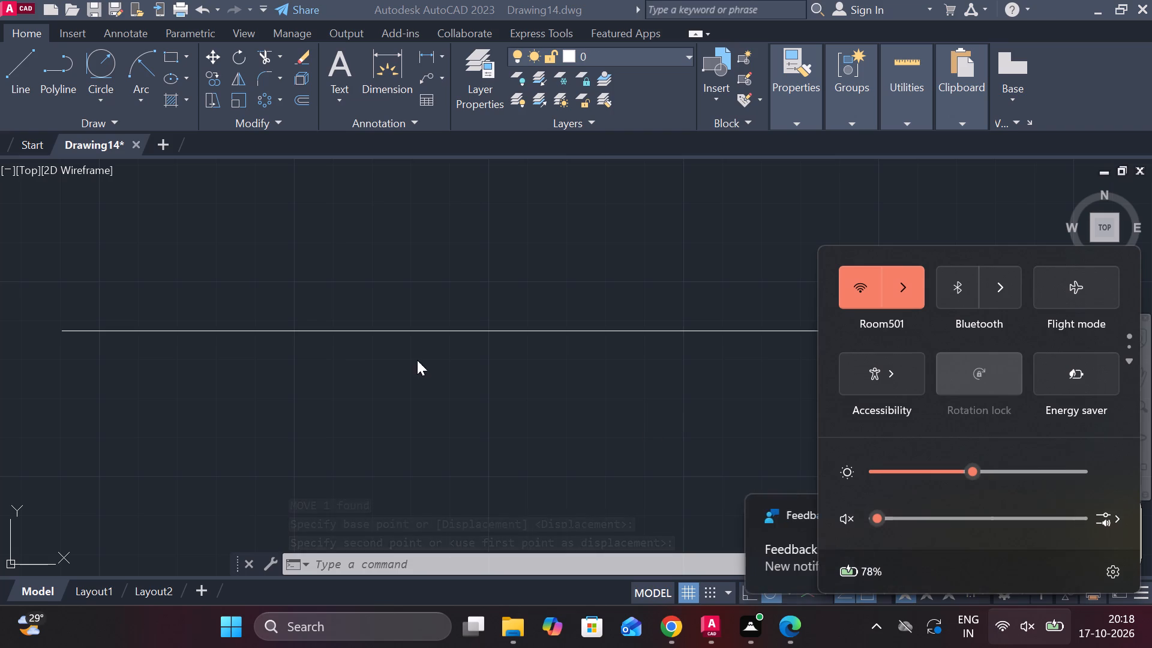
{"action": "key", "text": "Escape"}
Offset the 210-long horizontal line by 6 upward and by 6 downward.
{"action": "scroll", "coordinate": [477, 365], "scroll_direction": "down", "scroll_amount": 1}
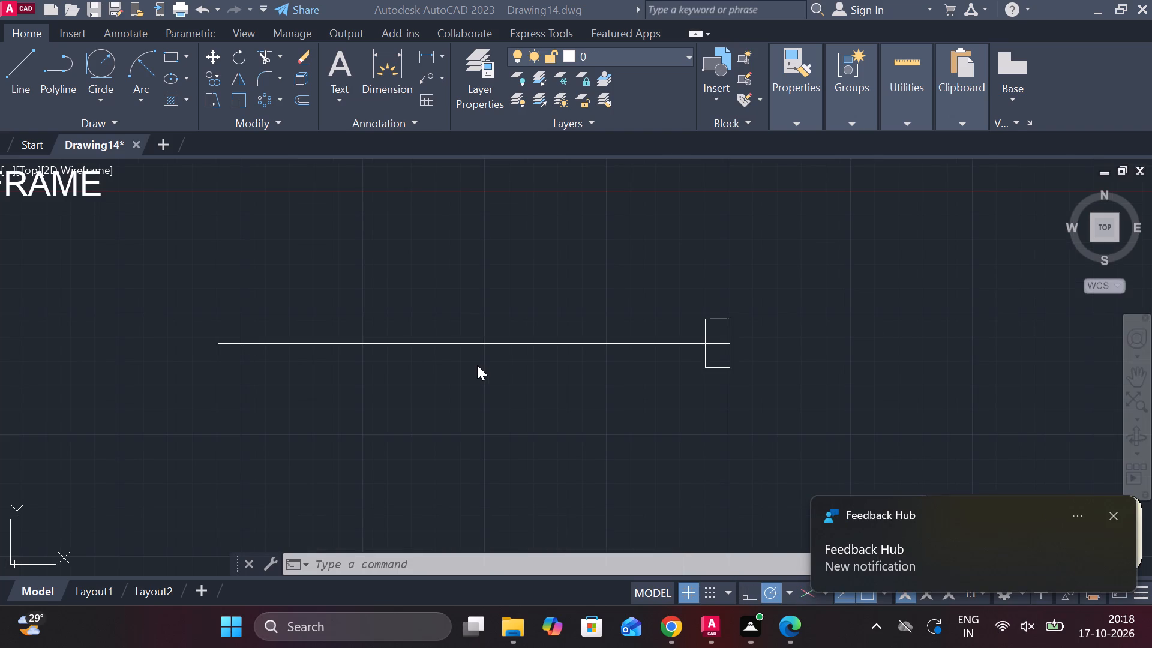
{"action": "middle_click_drag", "start_coordinate": [566, 385], "coordinate": [643, 400]}
{"action": "scroll", "coordinate": [613, 340], "scroll_direction": "down", "scroll_amount": 2}
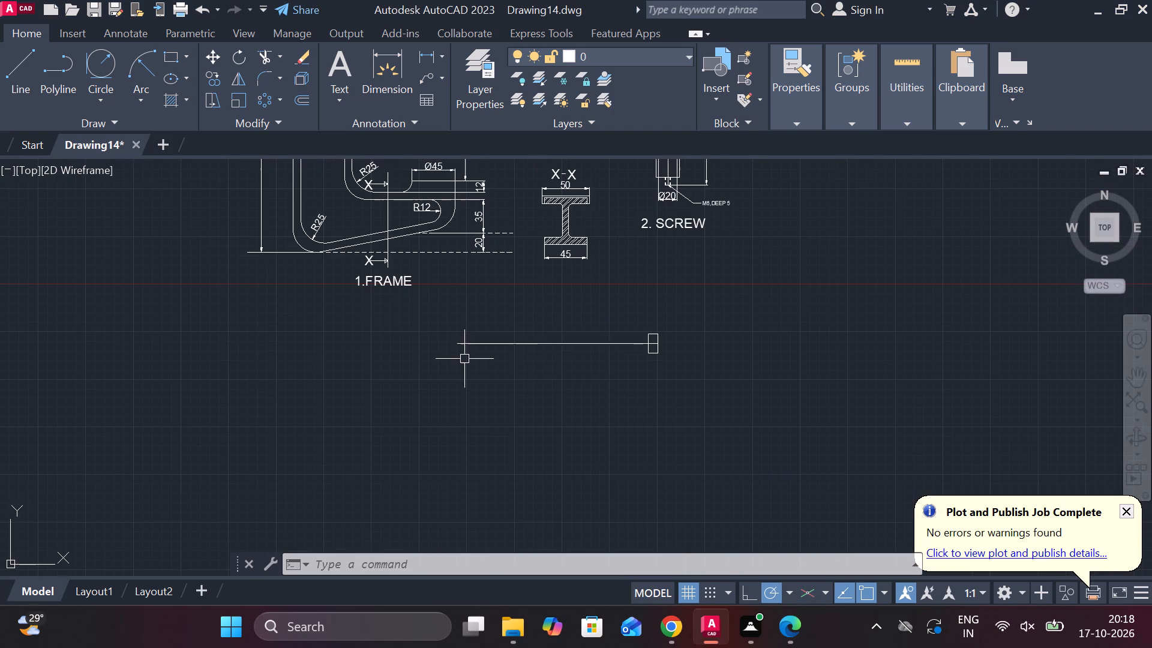
{"action": "scroll", "coordinate": [464, 359], "scroll_direction": "up", "scroll_amount": 1}
{"action": "middle_click_drag", "start_coordinate": [504, 387], "coordinate": [659, 406]}
{"action": "middle_click_drag", "start_coordinate": [672, 393], "coordinate": [590, 397]}
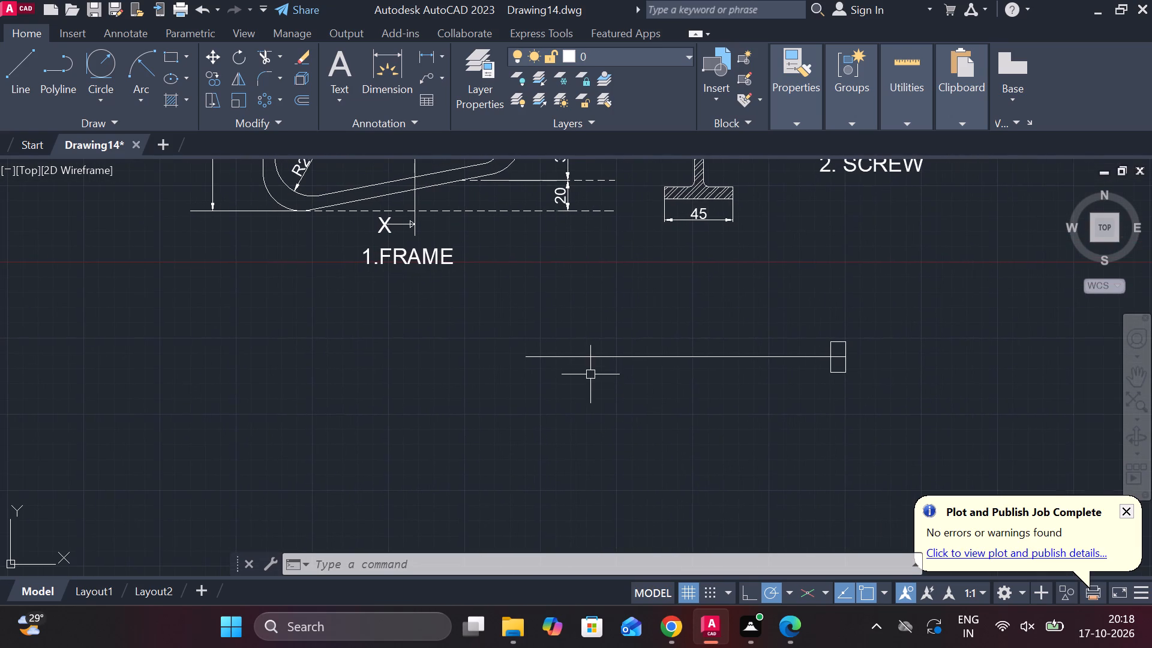
{"action": "left_click", "coordinate": [592, 359]}
{"action": "key", "text": "o"}
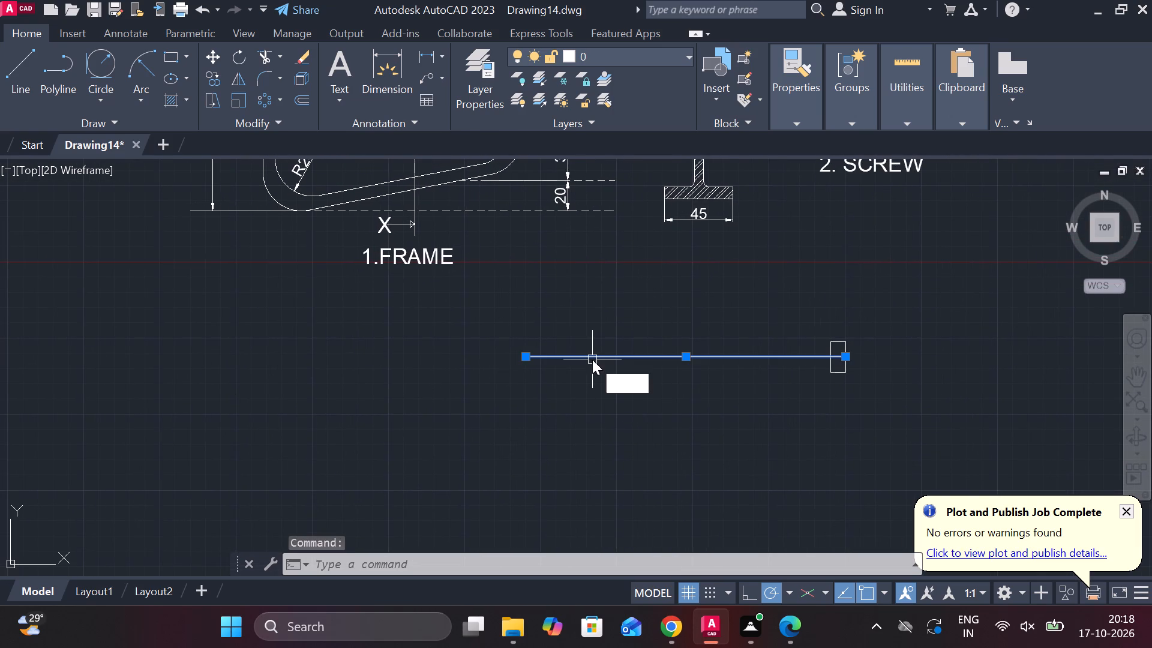
{"action": "key", "text": "Return"}
{"action": "key", "text": "Return"}
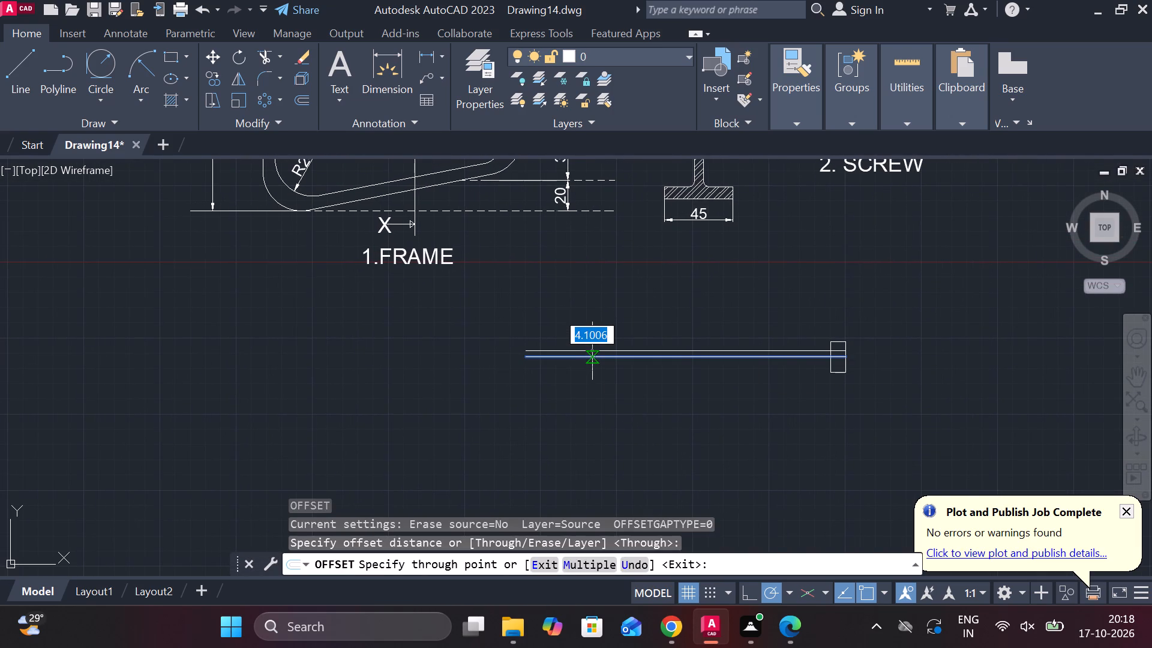
{"action": "scroll", "coordinate": [598, 344], "scroll_direction": "up", "scroll_amount": 2}
{"action": "middle_click_drag", "start_coordinate": [596, 355], "coordinate": [422, 361]}
{"action": "key", "text": "6"}
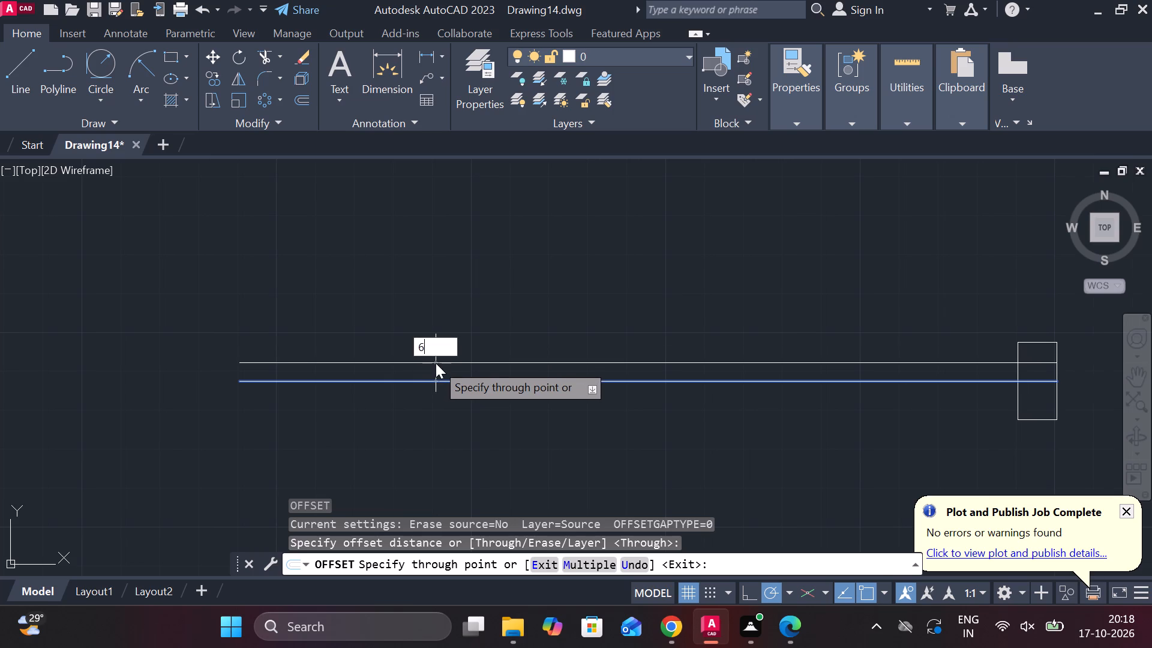
{"action": "key", "text": "BackSpace"}
{"action": "key", "text": "6"}
{"action": "key", "text": "Return"}
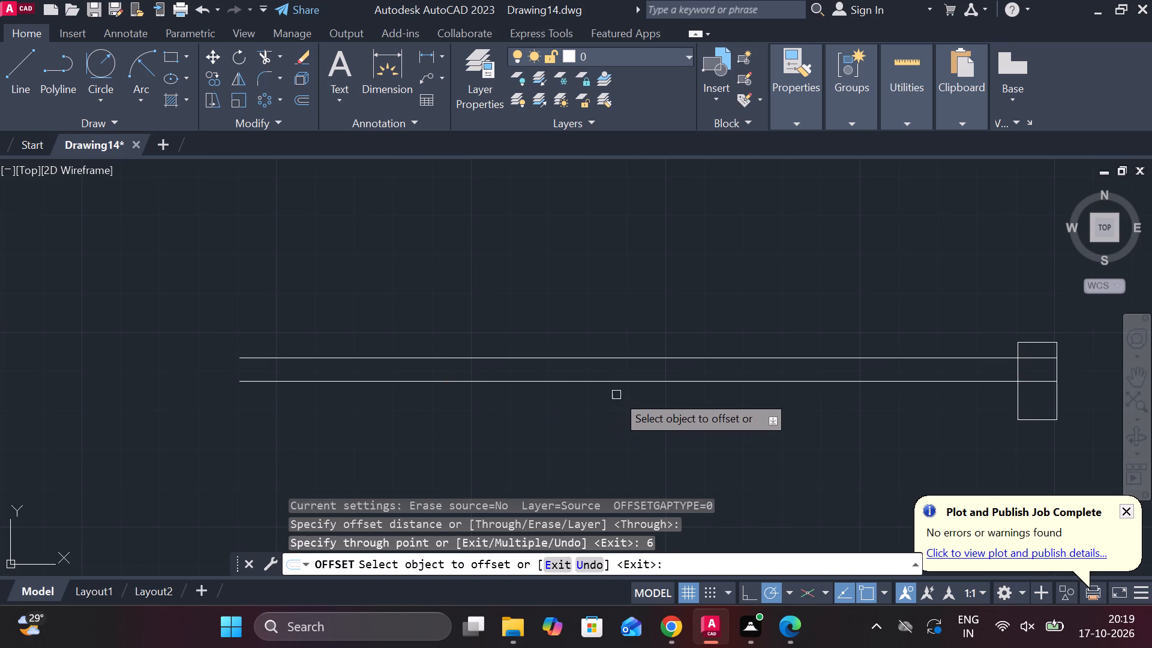
{"action": "left_click", "coordinate": [612, 385]}
{"action": "key", "text": "6"}
{"action": "key", "text": "Return"}
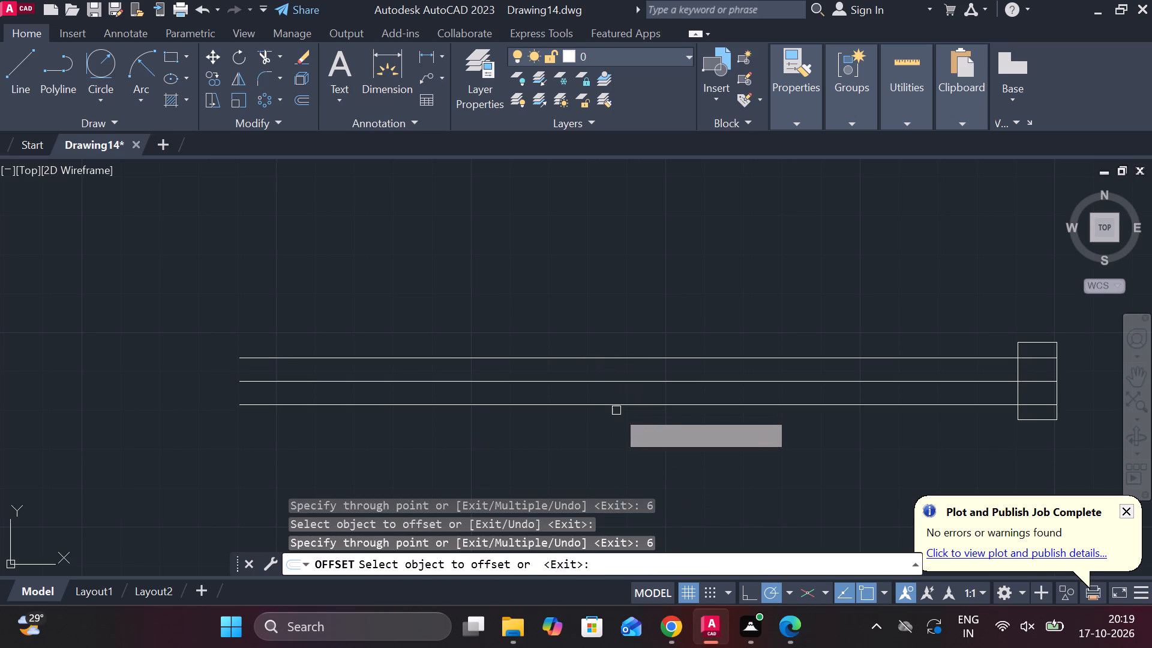
{"action": "middle_click_drag", "start_coordinate": [612, 424], "coordinate": [641, 424]}
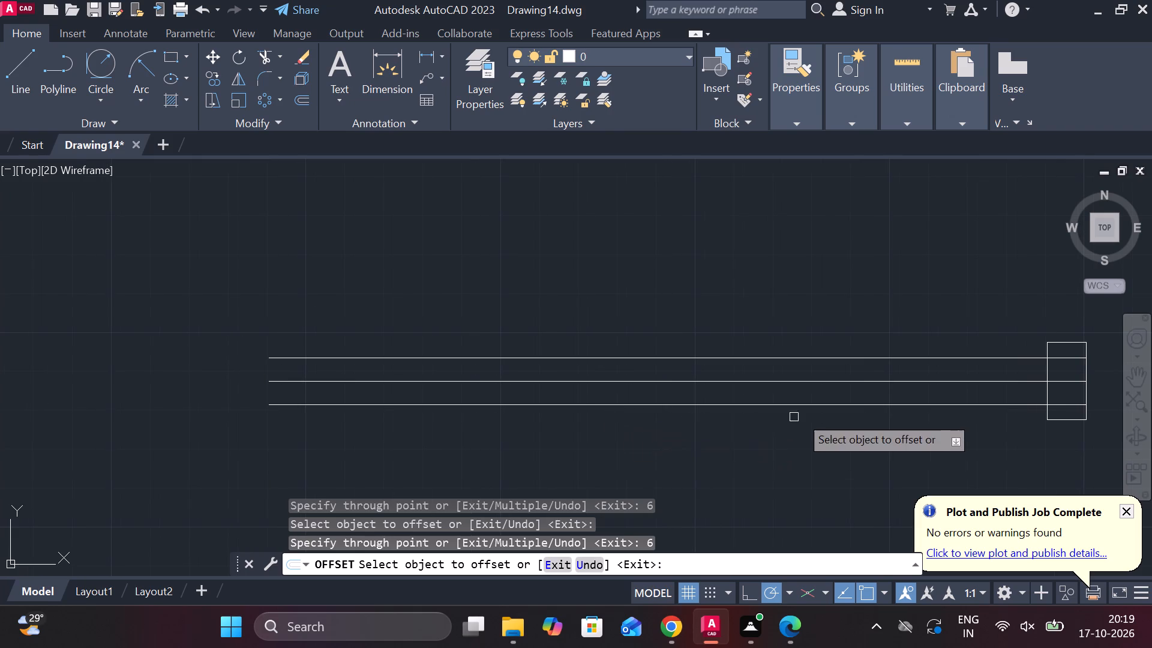
{"action": "middle_click_drag", "start_coordinate": [538, 419], "coordinate": [650, 415]}
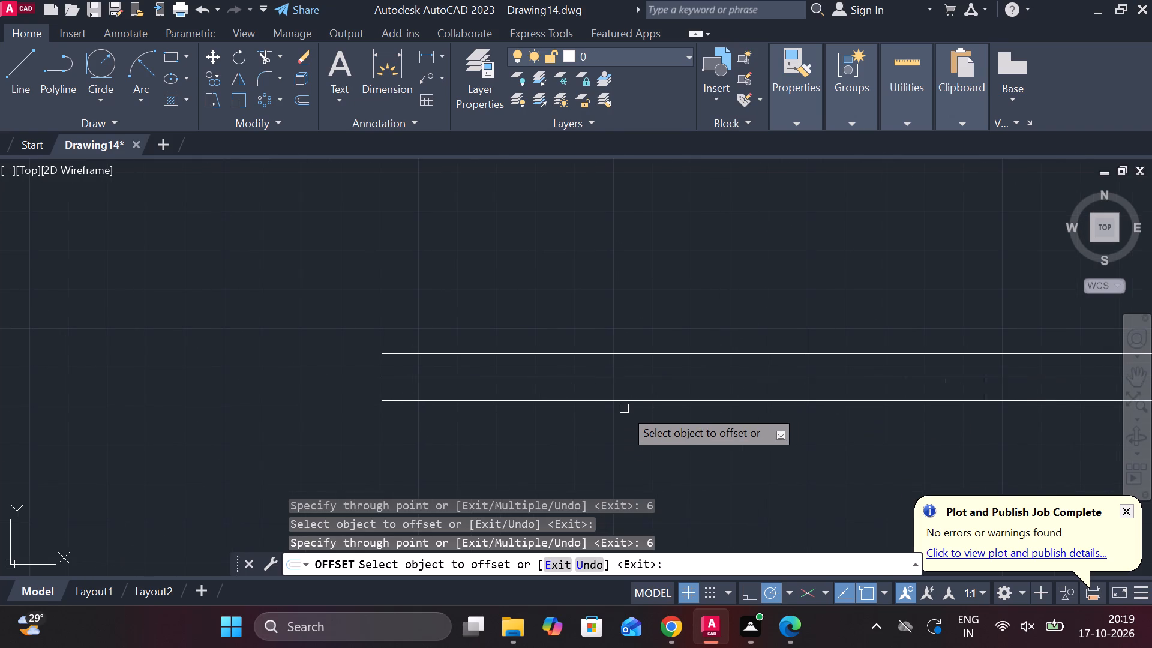
{"action": "key", "text": "Escape"}
Draw a vertical line closing the left end of the rod, between the left endpoints of its lower and upper lines.
{"action": "key", "text": "l"}
{"action": "key", "text": "Return"}
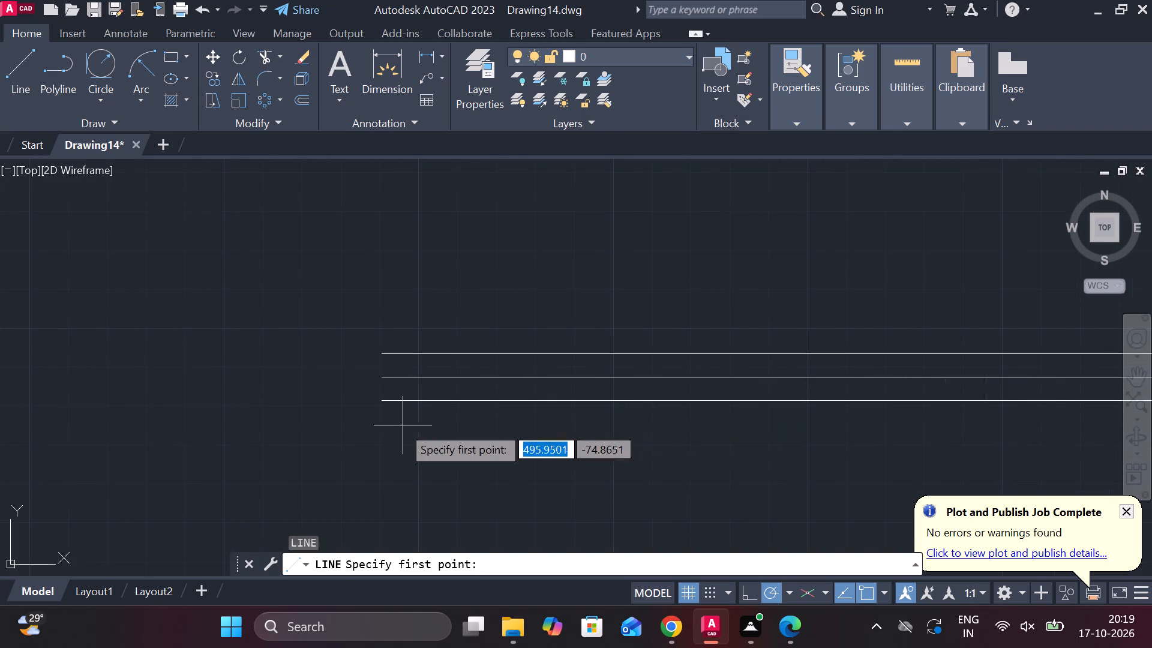
{"action": "left_click", "coordinate": [386, 407]}
{"action": "left_click", "coordinate": [386, 358]}
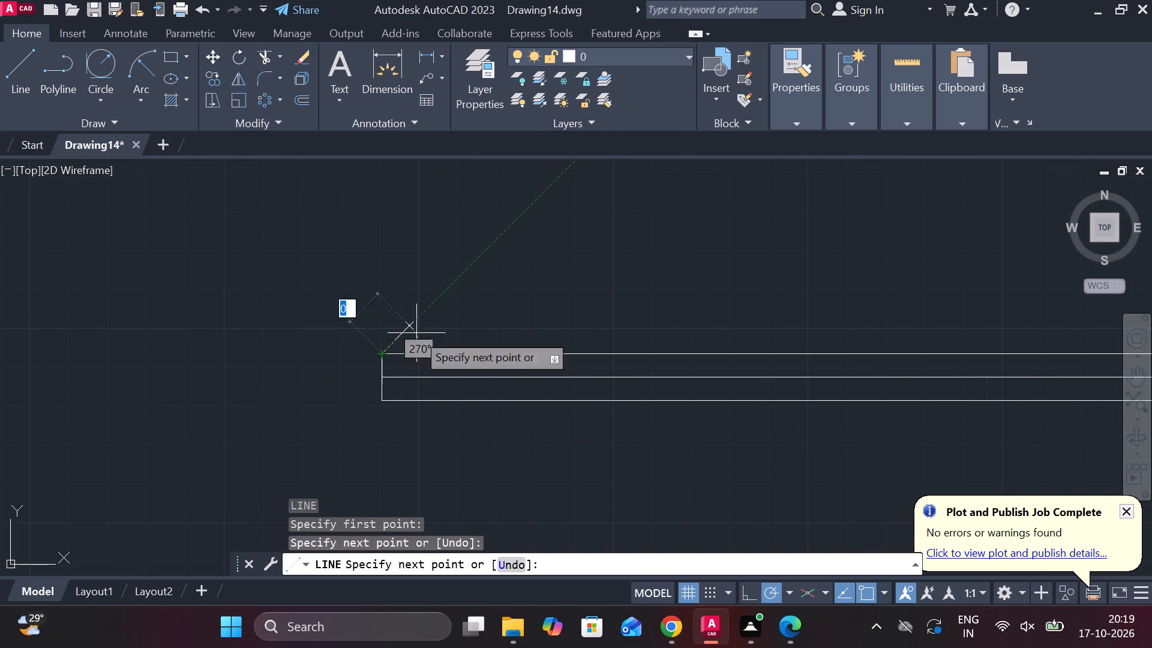
{"action": "key", "text": "Escape"}
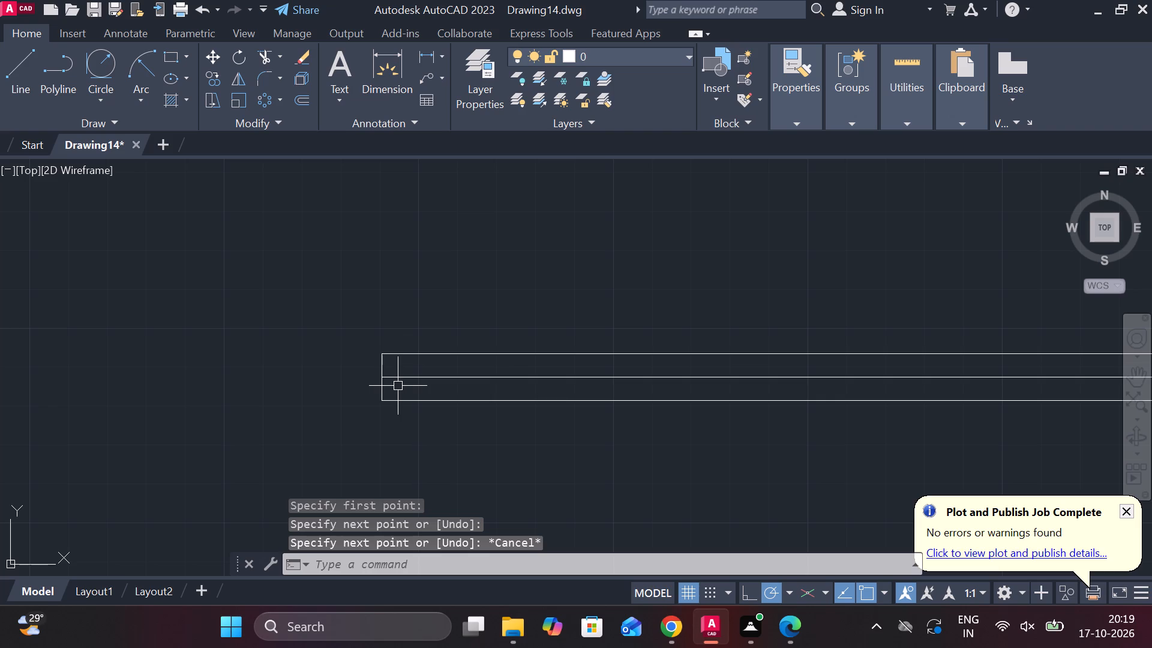
Offset the rod's left end line by 3 inward, toward the right.
{"action": "scroll", "coordinate": [396, 384], "scroll_direction": "up", "scroll_amount": 2}
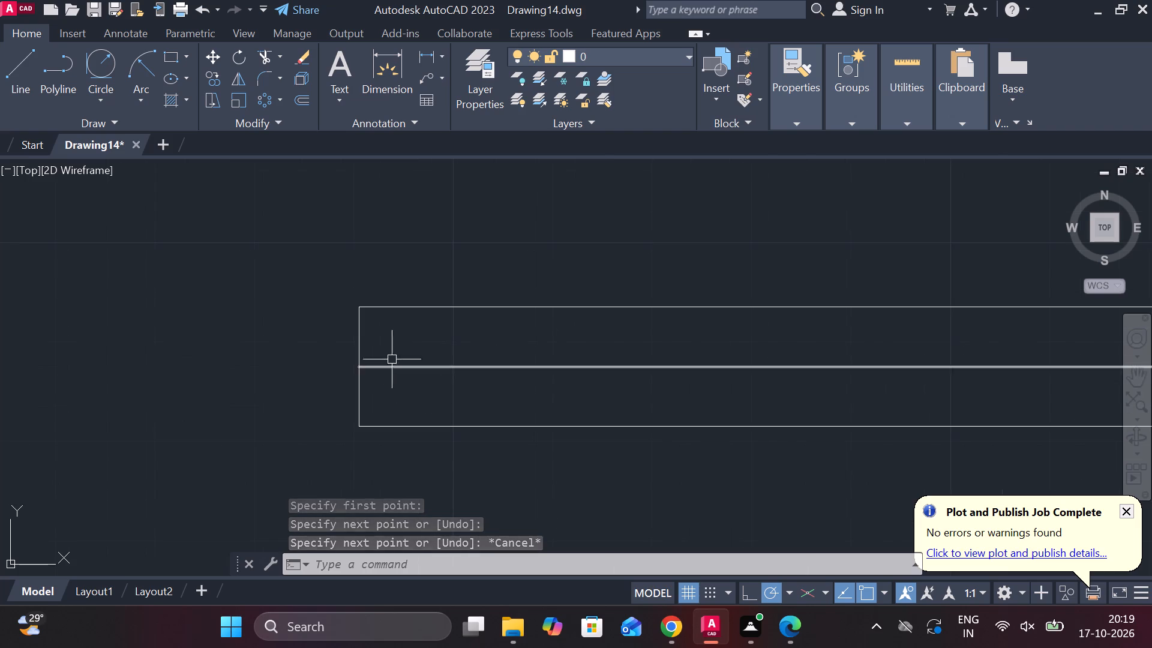
{"action": "left_click", "coordinate": [358, 347]}
{"action": "key", "text": "o"}
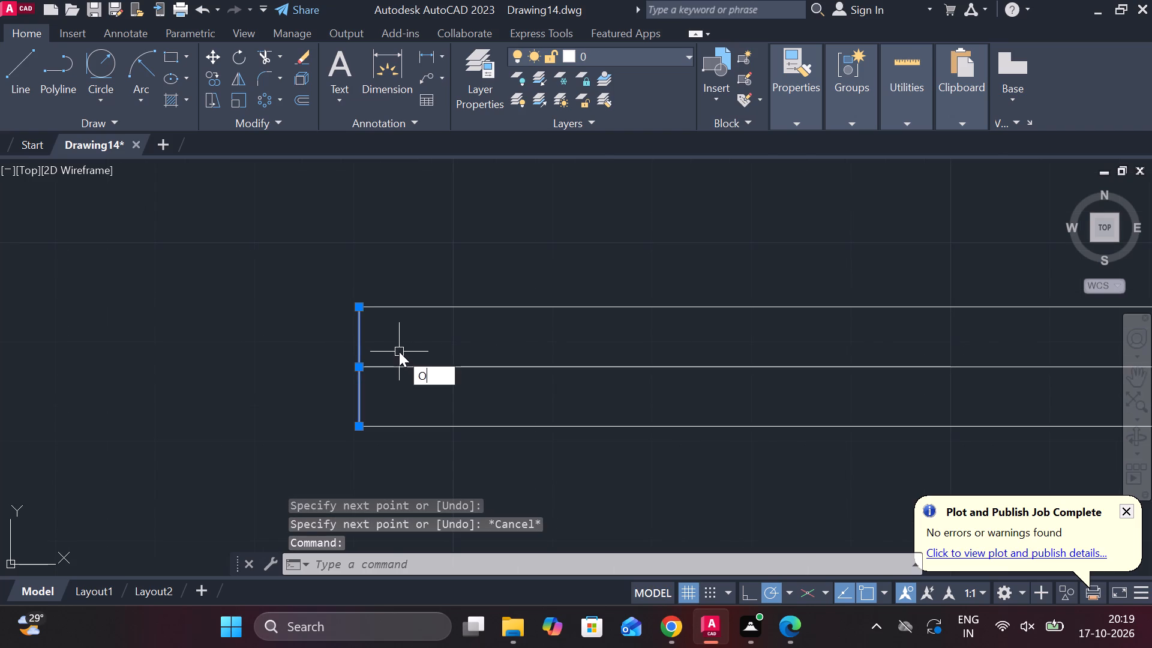
{"action": "key", "text": "Return"}
{"action": "key", "text": "Return"}
{"action": "type", "text": "3"}
{"action": "key", "text": "space"}
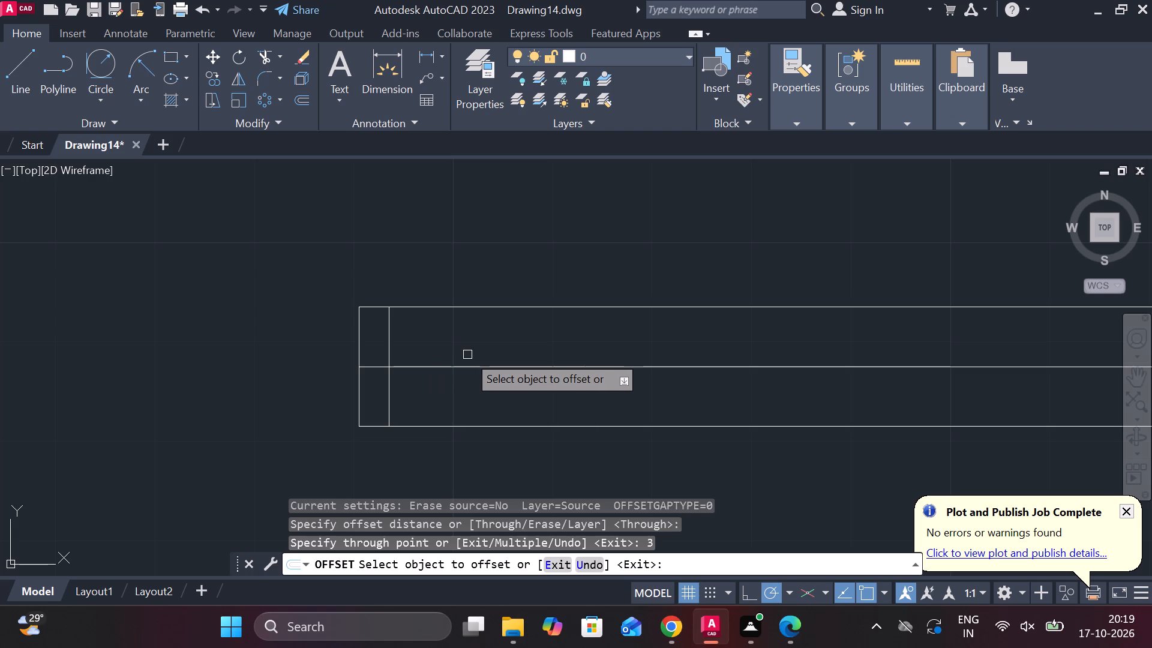
{"action": "middle_click_drag", "start_coordinate": [446, 396], "coordinate": [453, 371]}
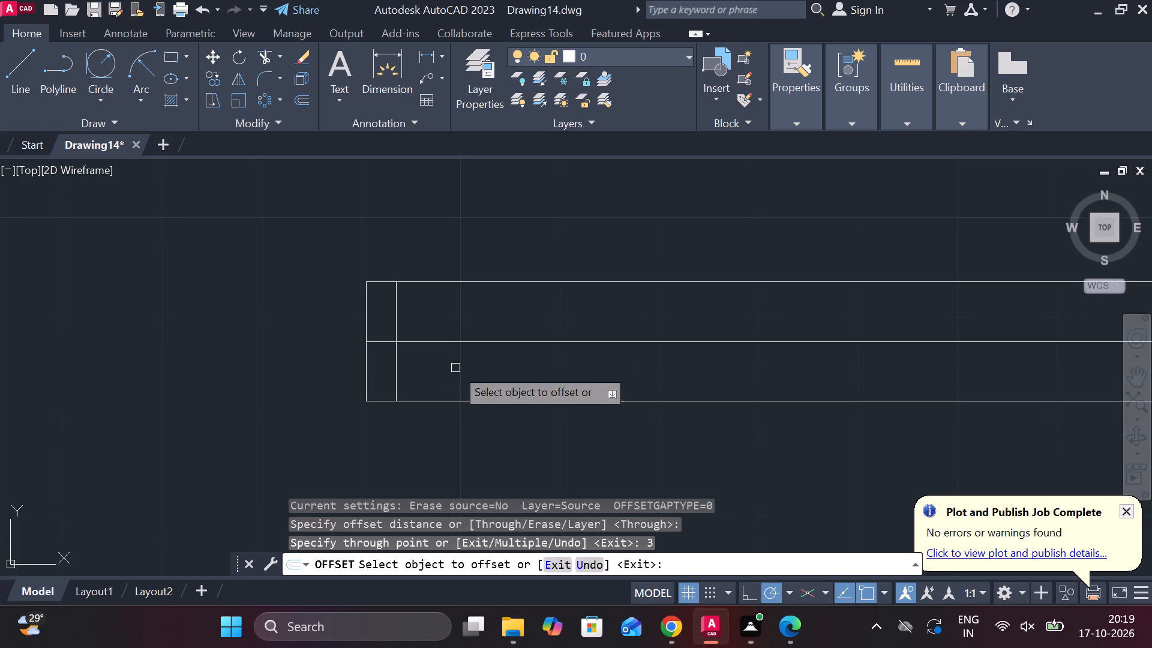
{"action": "scroll", "coordinate": [457, 368], "scroll_direction": "down", "scroll_amount": 1}
{"action": "middle_click_drag", "start_coordinate": [488, 408], "coordinate": [446, 407]}
{"action": "key", "text": "Escape"}
Add a vertical linear dimension between the rod's upper and lower lines, placed beyond its left end.
{"action": "left_click", "coordinate": [441, 59]}
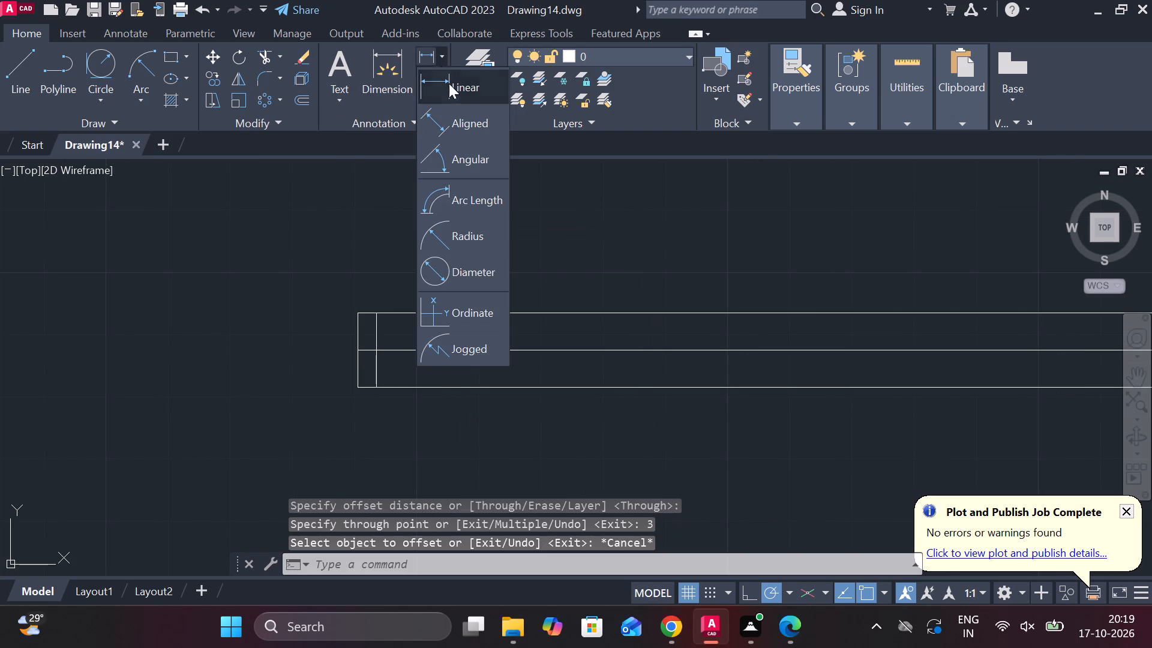
{"action": "left_click", "coordinate": [460, 91]}
{"action": "left_click", "coordinate": [513, 308]}
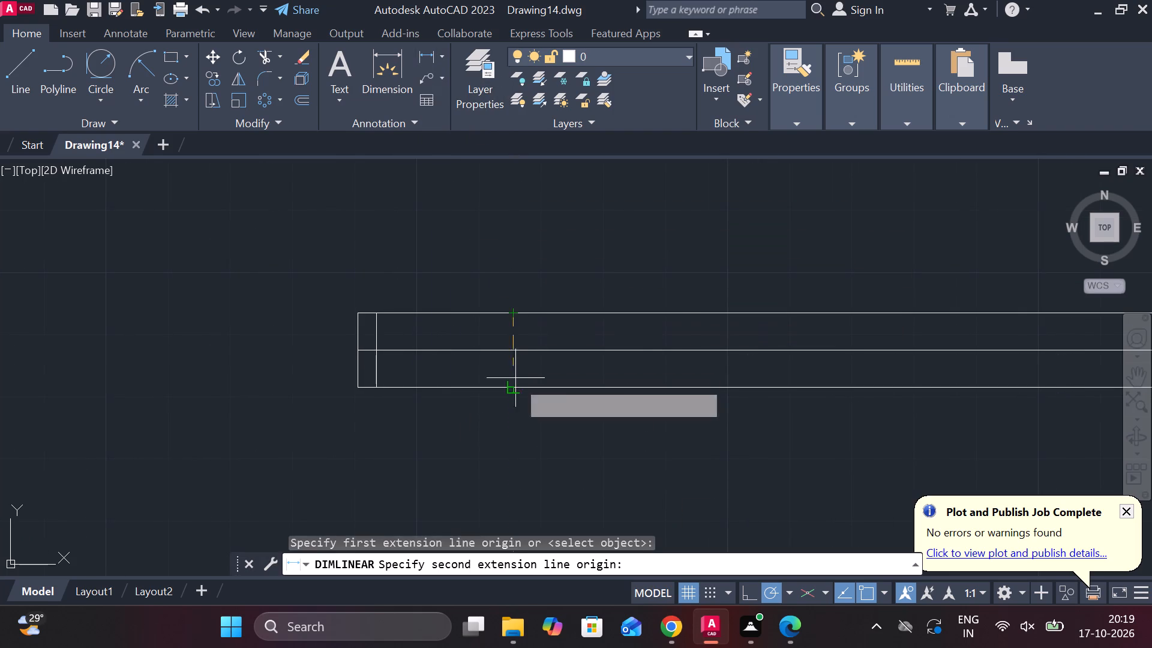
{"action": "left_click", "coordinate": [518, 386]}
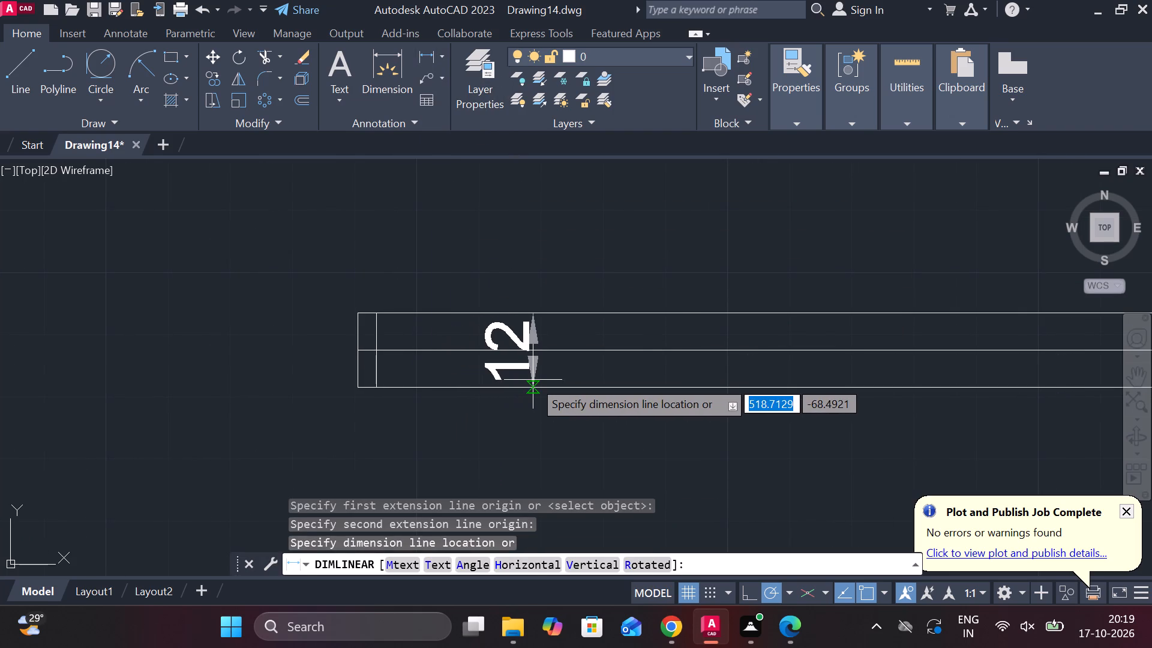
{"action": "middle_click_drag", "start_coordinate": [343, 387], "coordinate": [455, 383]}
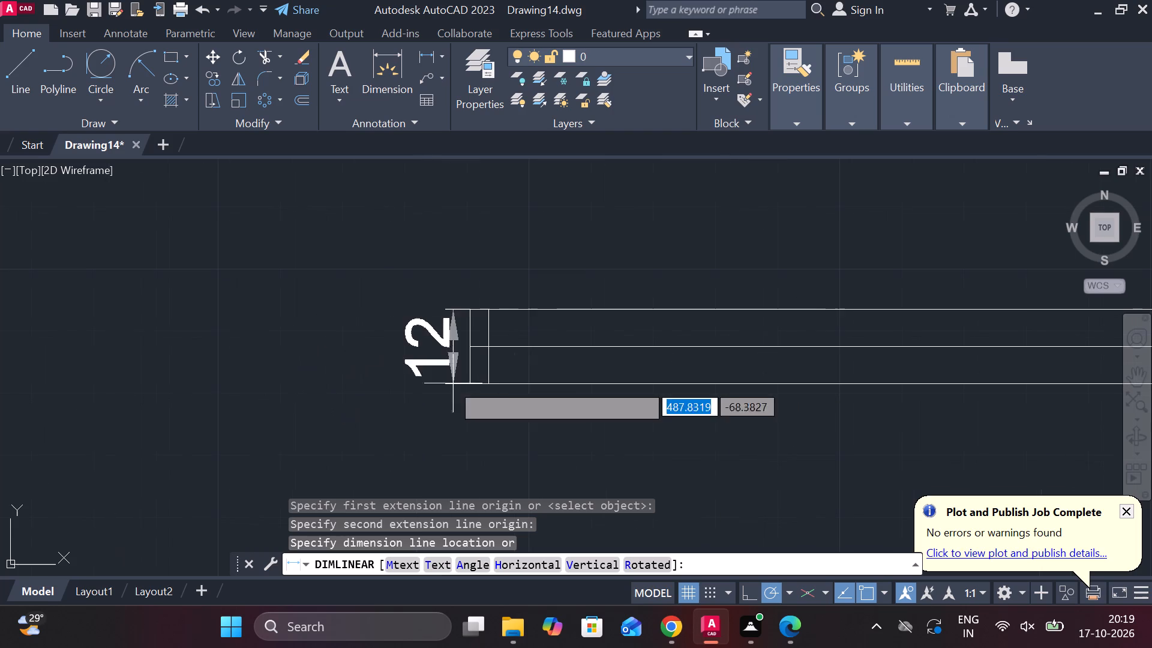
{"action": "left_click", "coordinate": [402, 382]}
Place the rod's vertical dimension beyond its left end and prefix its text with the diameter symbol so it reads Ø12.
{"action": "double_click", "coordinate": [388, 346]}
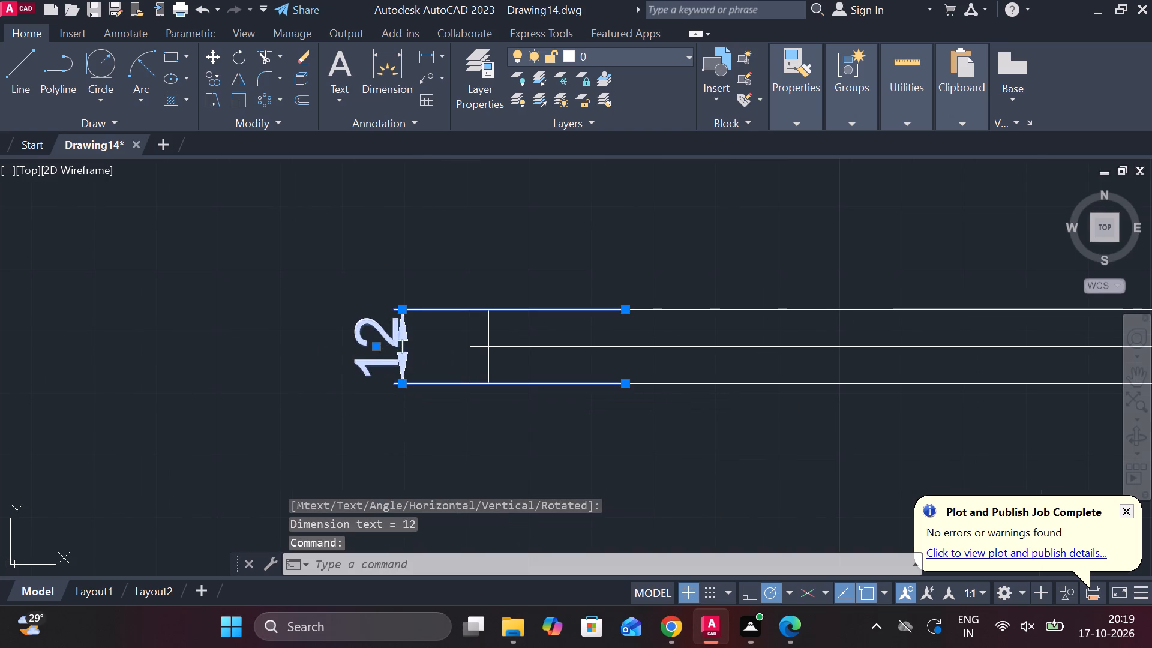
{"action": "left_click", "coordinate": [765, 99]}
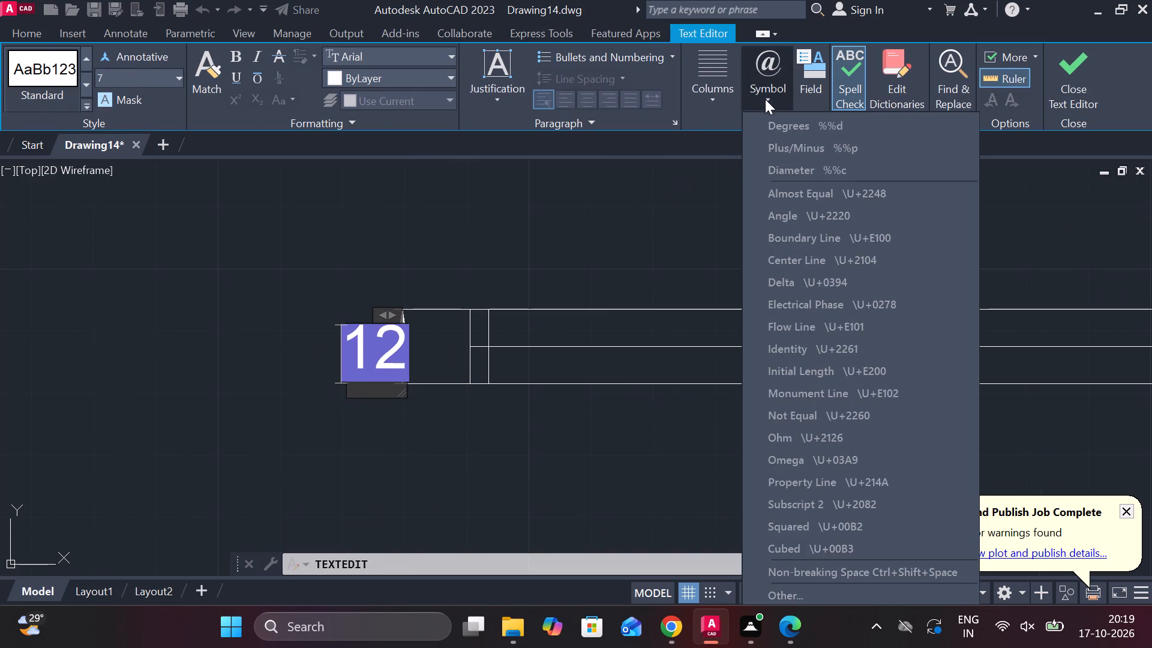
{"action": "left_click", "coordinate": [818, 170]}
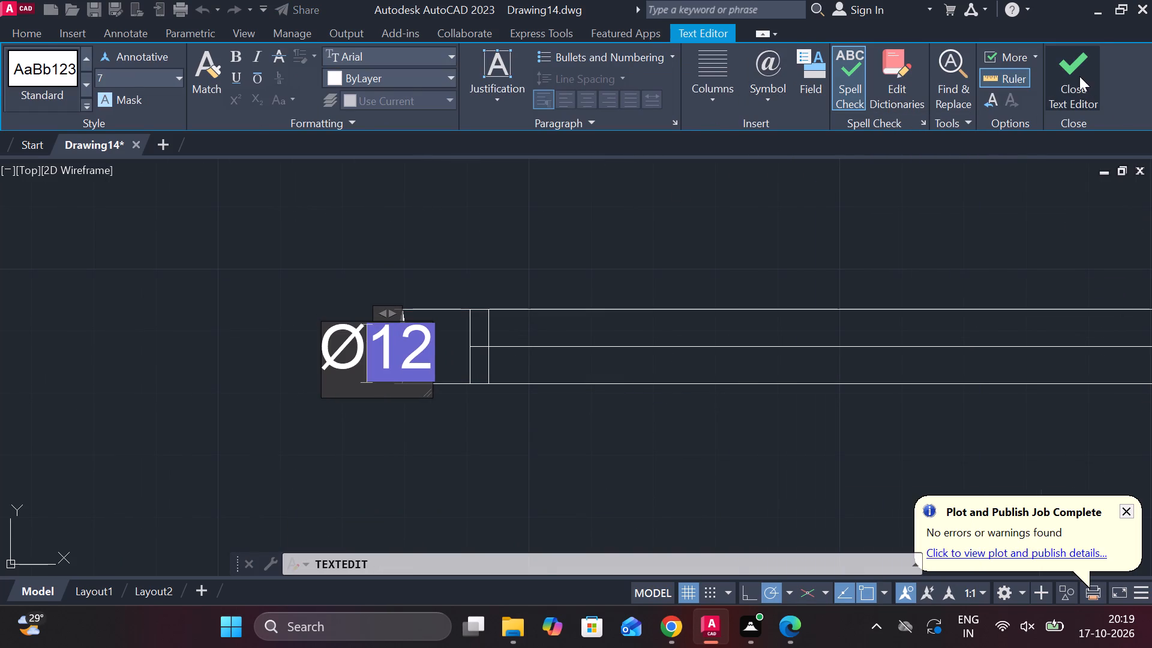
{"action": "left_click", "coordinate": [1079, 76]}
{"action": "scroll", "coordinate": [822, 272], "scroll_direction": "down", "scroll_amount": 1}
{"action": "middle_click_drag", "start_coordinate": [810, 338], "coordinate": [705, 358]}
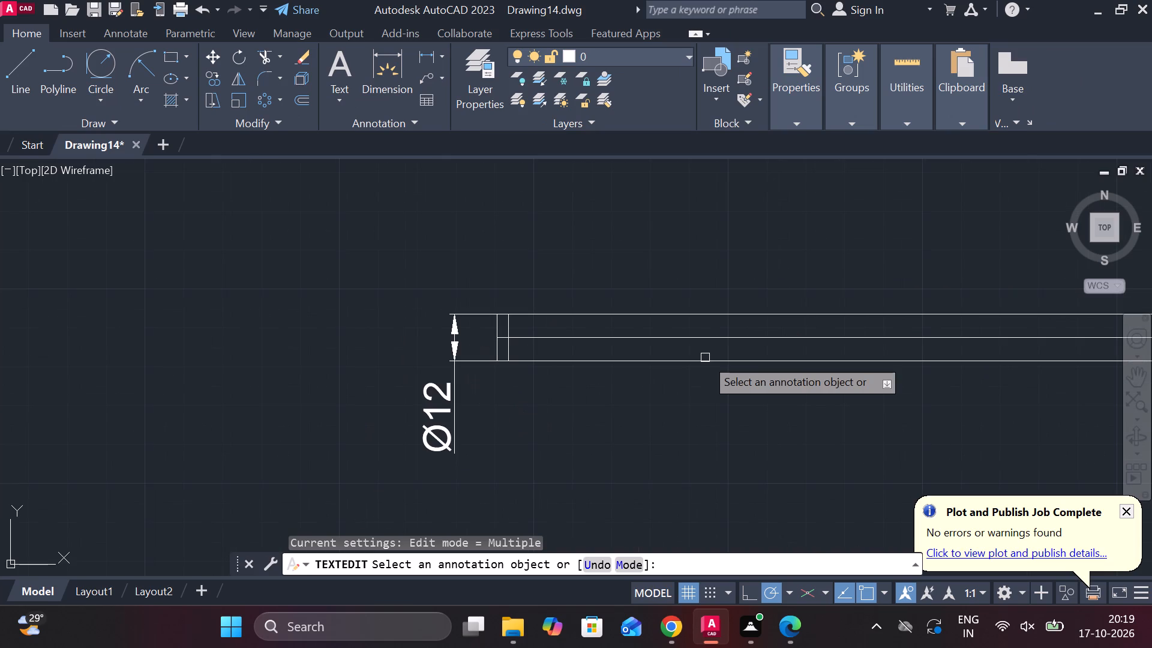
{"action": "scroll", "coordinate": [709, 409], "scroll_direction": "down", "scroll_amount": 1}
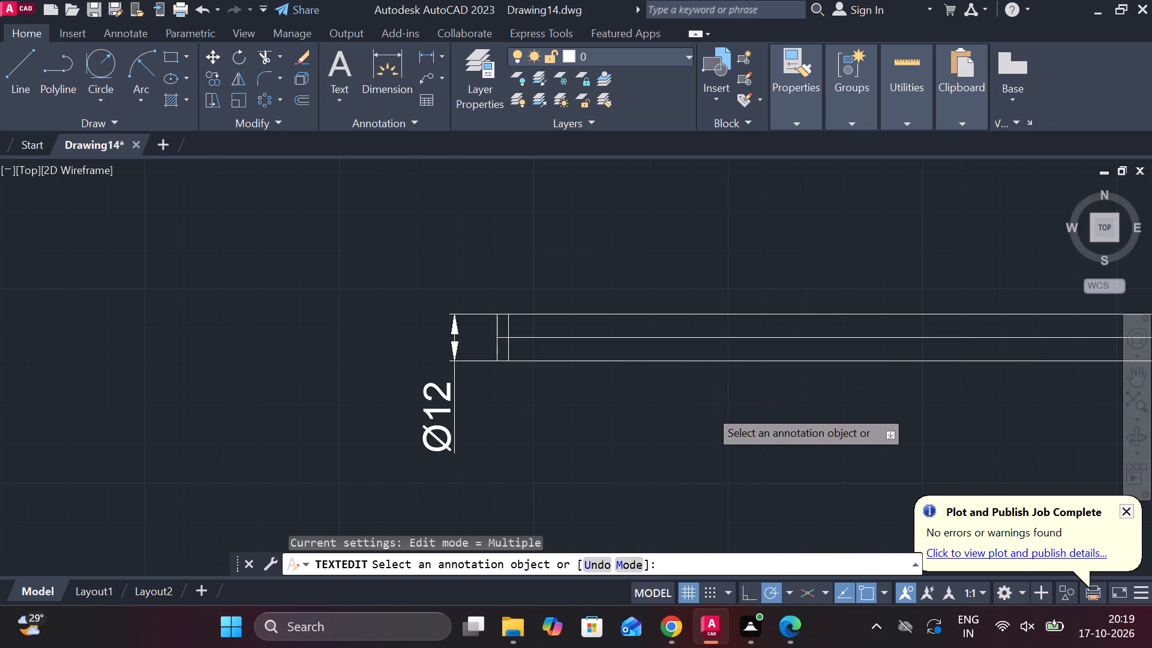
{"action": "middle_click_drag", "start_coordinate": [696, 409], "coordinate": [647, 395]}
{"action": "middle_click_drag", "start_coordinate": [671, 386], "coordinate": [566, 398]}
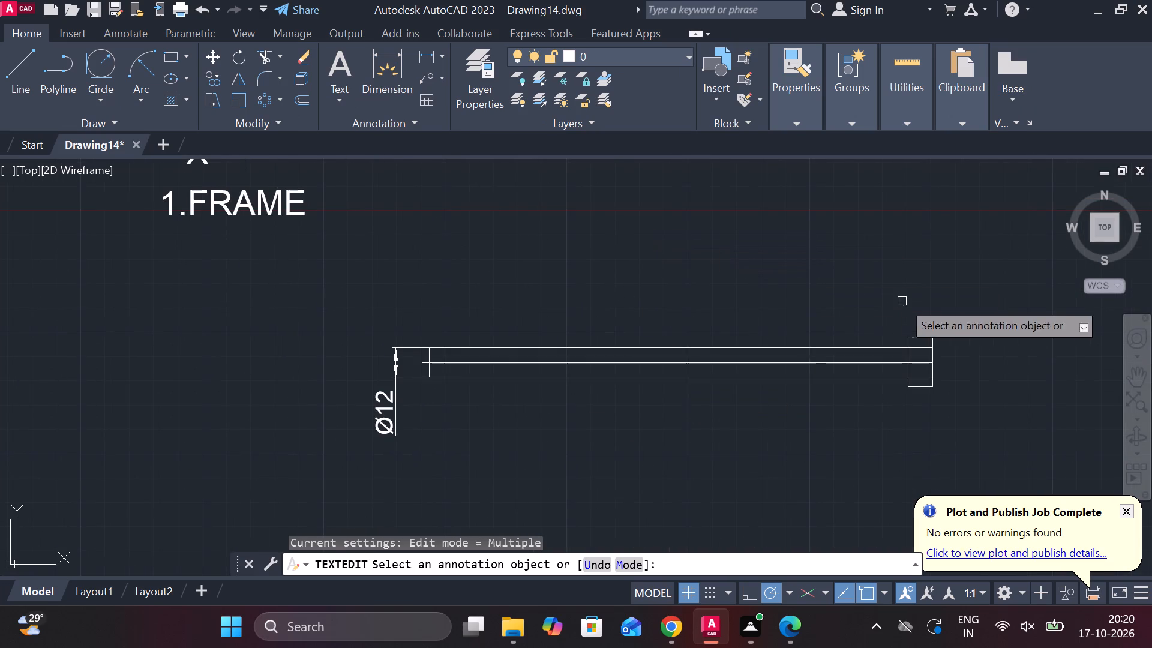
{"action": "scroll", "coordinate": [928, 346], "scroll_direction": "up", "scroll_amount": 2}
{"action": "key", "text": "Escape"}
Trim away the portions of the rod's three horizontal lines that lie inside the end rectangle.
{"action": "type", "text": "TR"}
{"action": "key", "text": "space"}
{"action": "left_click", "coordinate": [902, 340]}
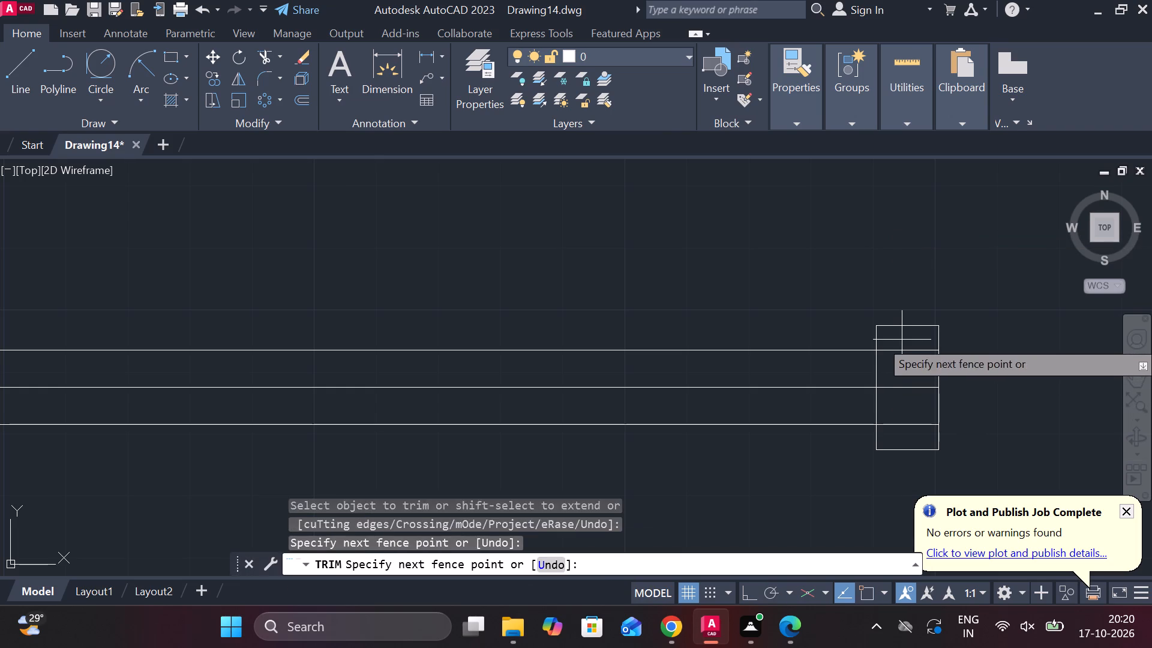
{"action": "left_click", "coordinate": [907, 433]}
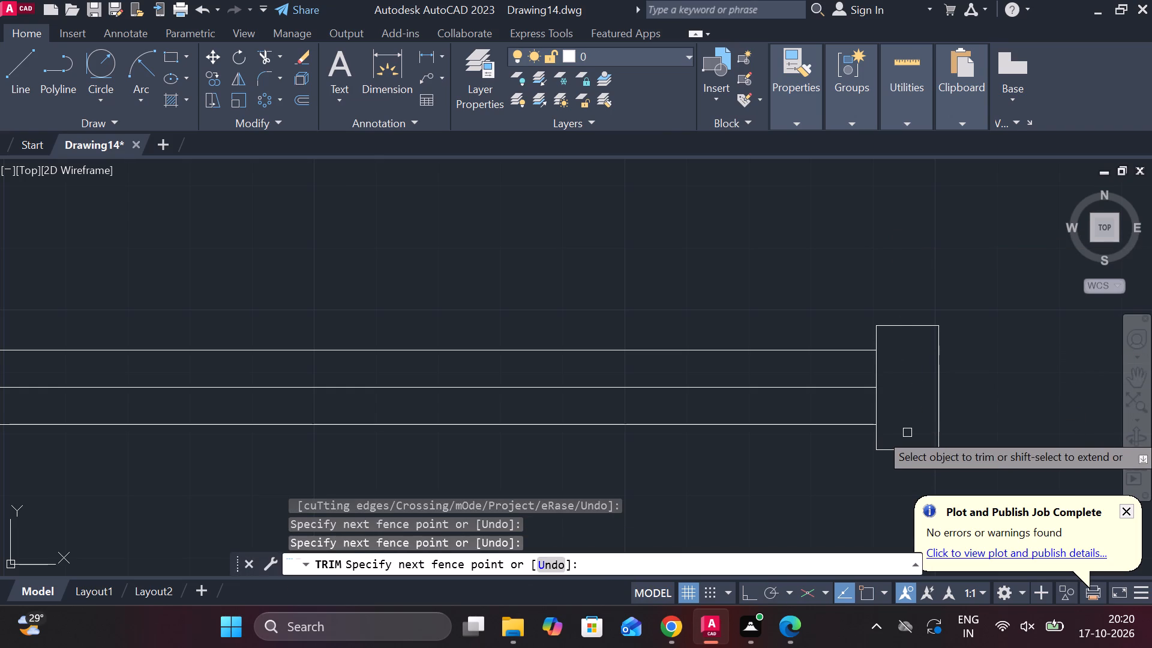
{"action": "key", "text": "Escape"}
Change the rod's middle horizontal line to the DASHED linetype.
{"action": "left_click", "coordinate": [767, 387]}
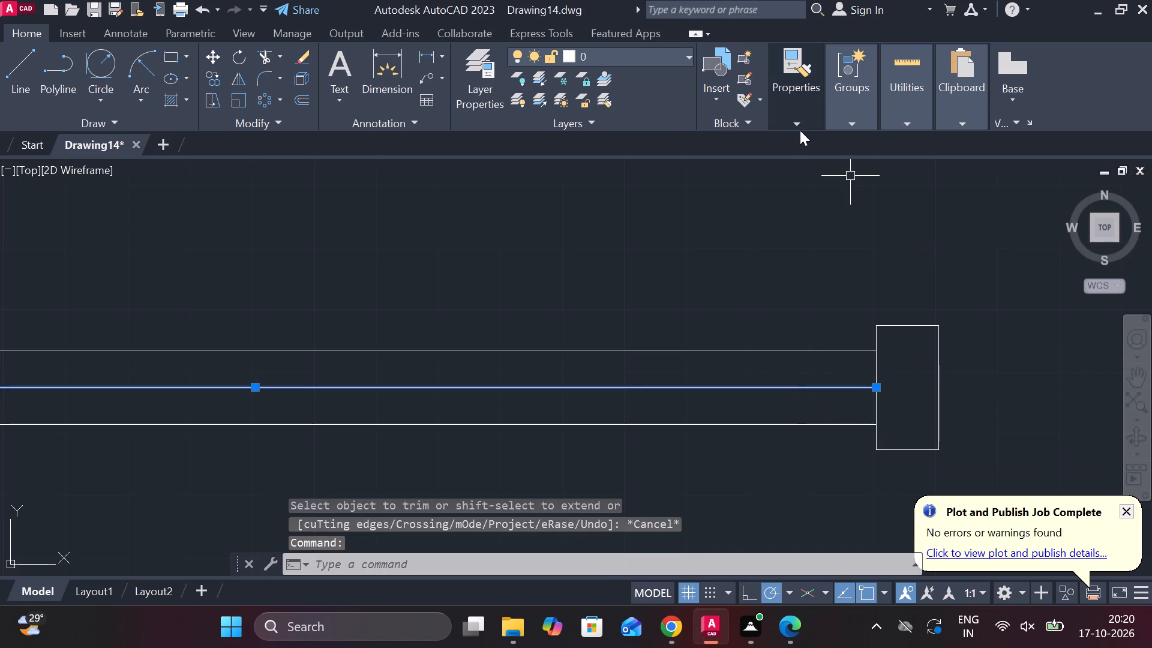
{"action": "left_click", "coordinate": [800, 130]}
{"action": "left_click", "coordinate": [938, 187]}
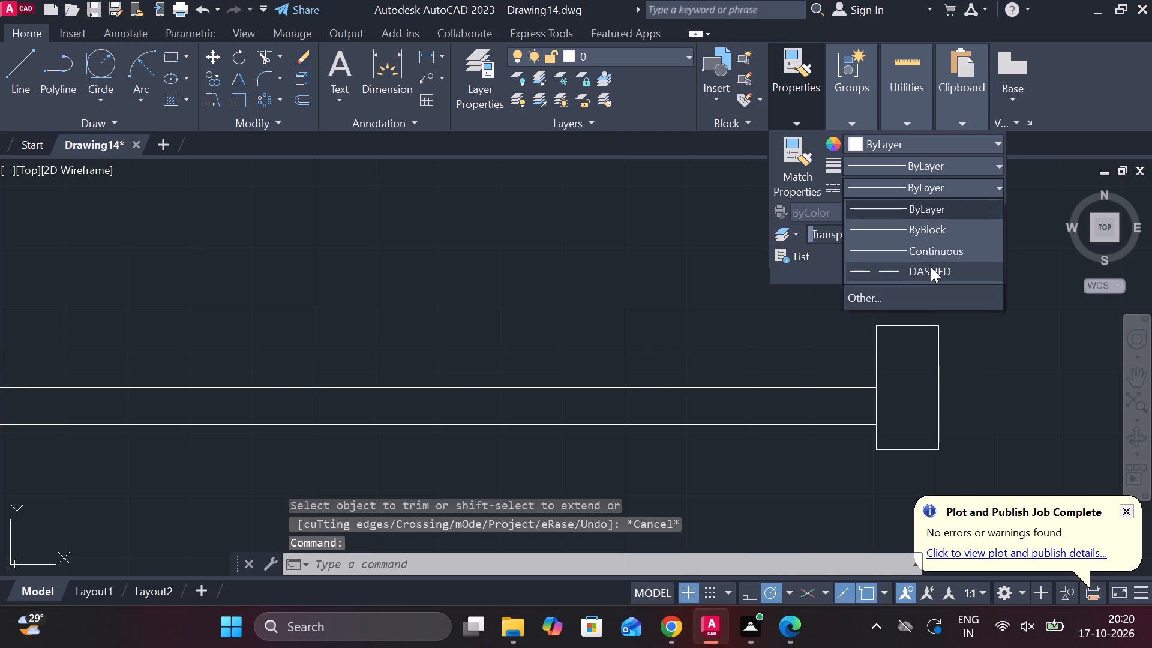
{"action": "left_click", "coordinate": [931, 267]}
{"action": "key", "text": "Escape"}
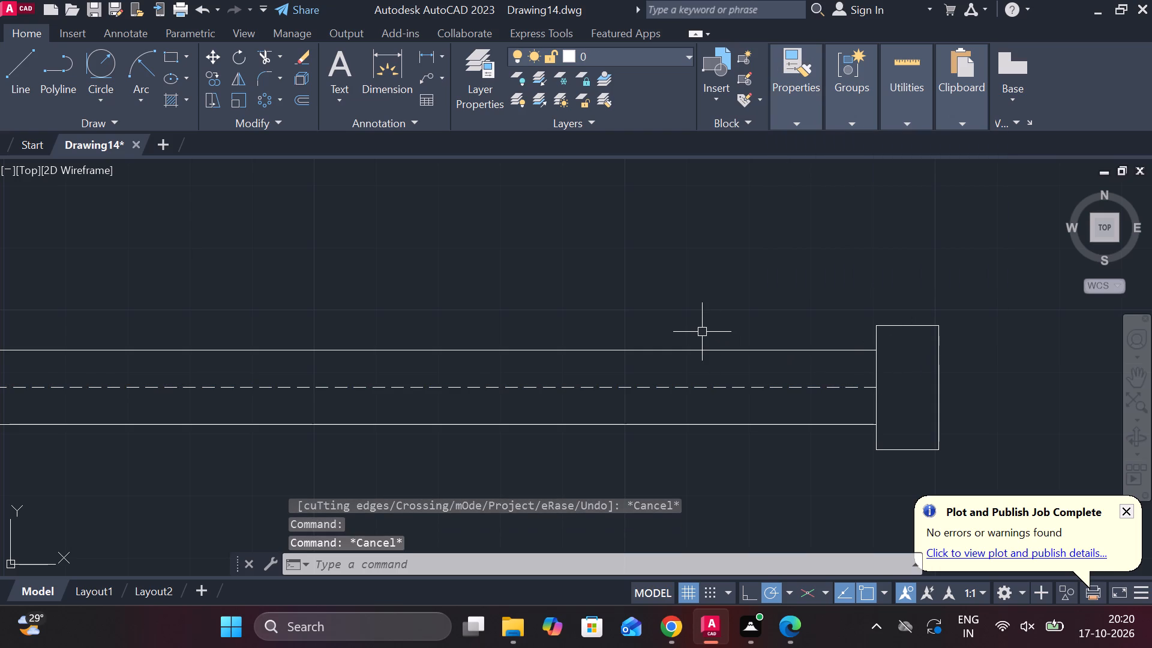
Add a vertical linear dimension for the end rectangle's height, placed to the right of the rectangle.
{"action": "middle_click_drag", "start_coordinate": [702, 332], "coordinate": [672, 293]}
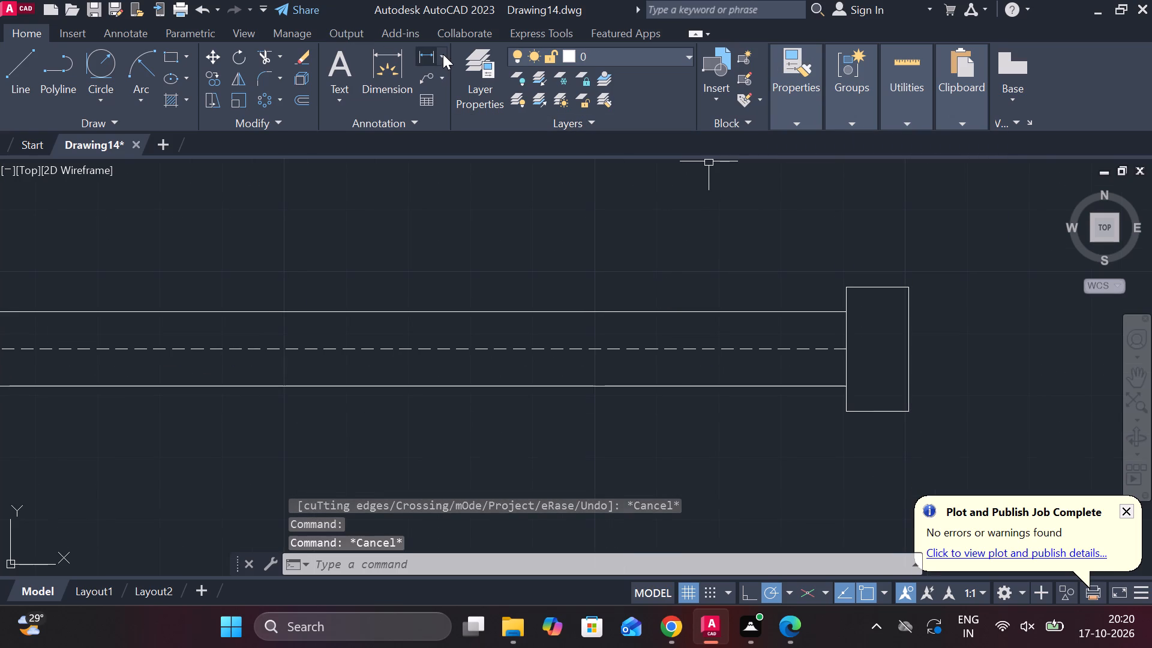
{"action": "left_click", "coordinate": [426, 49]}
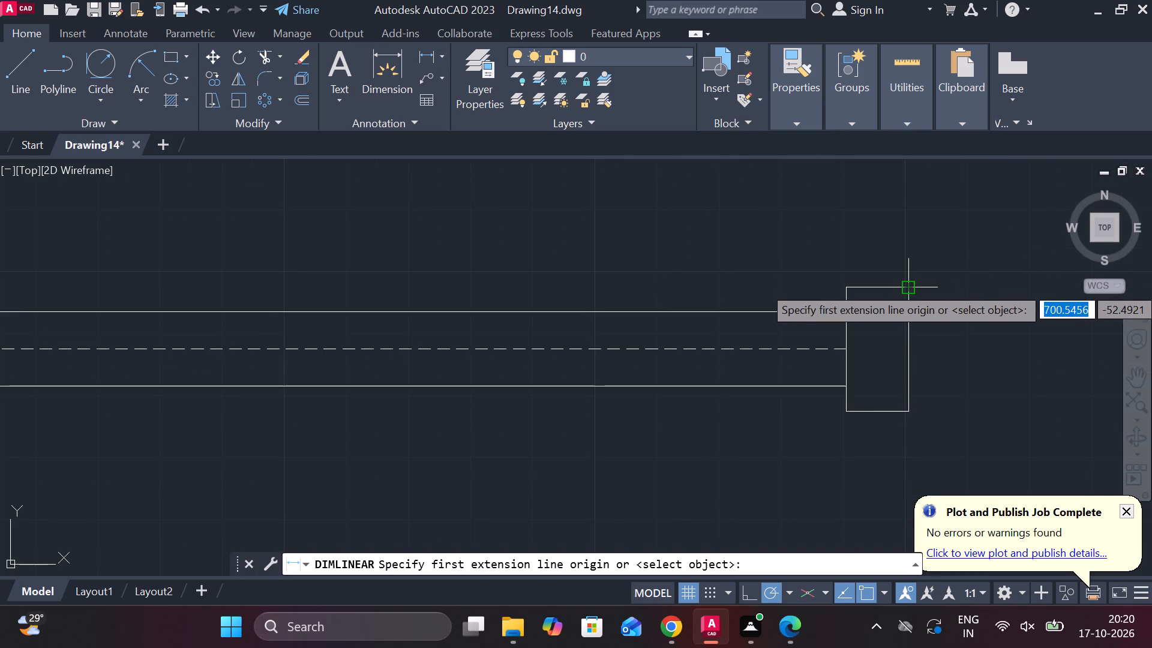
{"action": "left_click", "coordinate": [912, 286]}
{"action": "left_click", "coordinate": [911, 408]}
{"action": "middle_click_drag", "start_coordinate": [942, 384], "coordinate": [814, 347]}
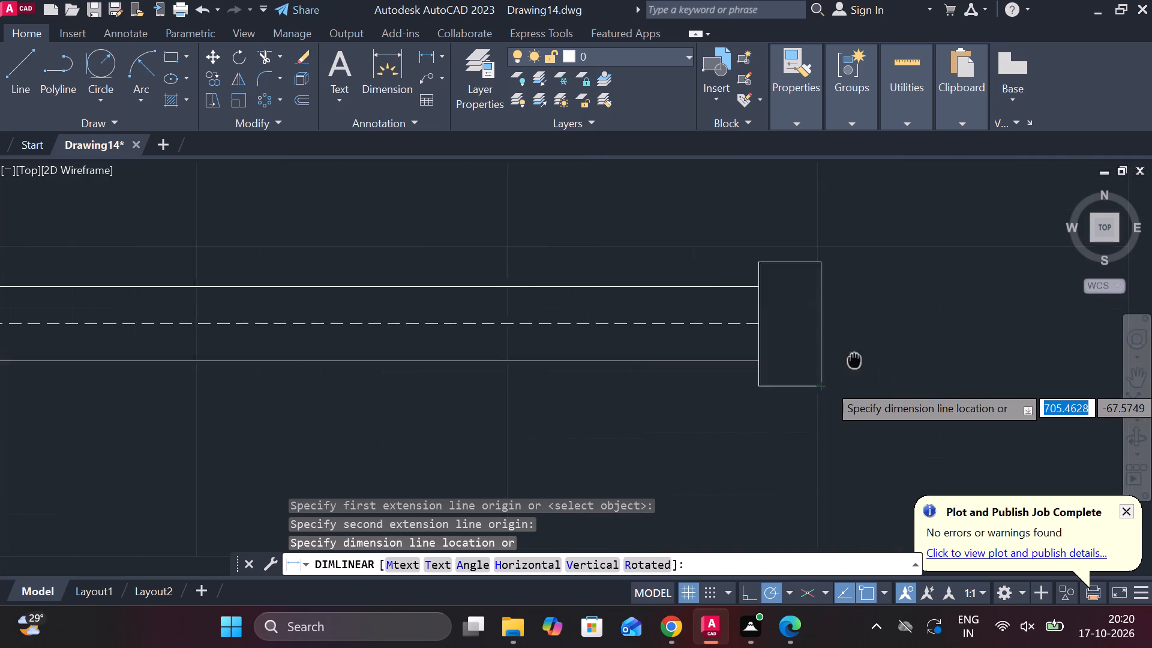
{"action": "middle_click_drag", "start_coordinate": [814, 347], "coordinate": [800, 346]}
{"action": "left_click", "coordinate": [872, 341]}
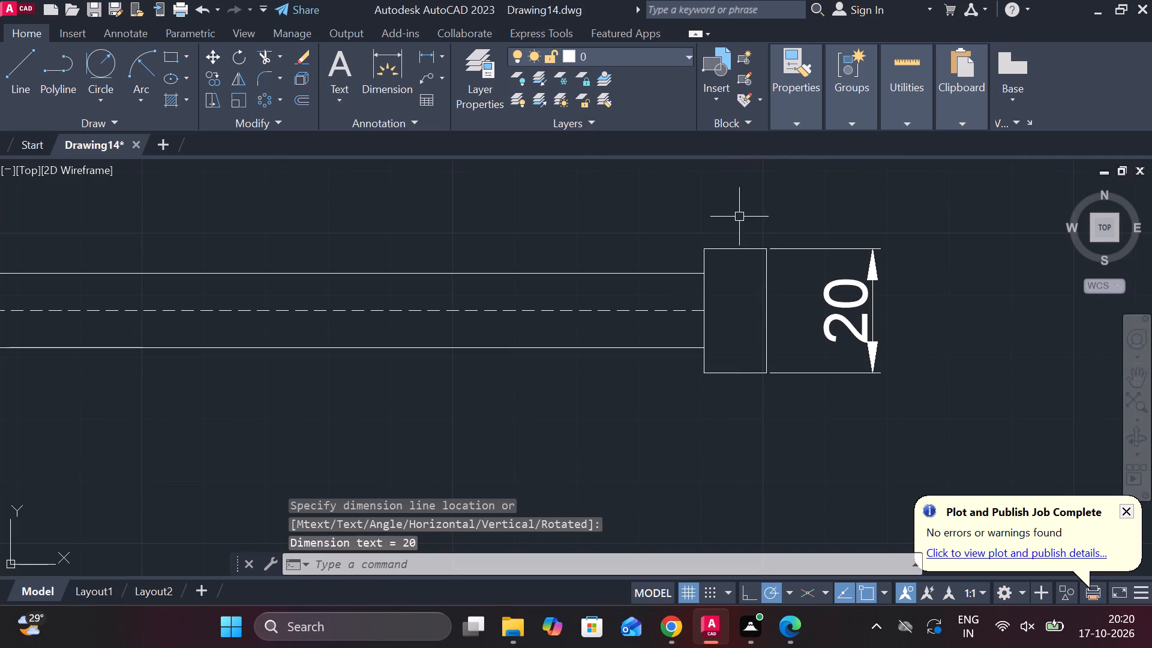
Add a horizontal linear dimension for the end rectangle's width, placed above the rectangle.
{"action": "key", "text": "space"}
{"action": "left_click", "coordinate": [705, 250]}
{"action": "left_click", "coordinate": [769, 250]}
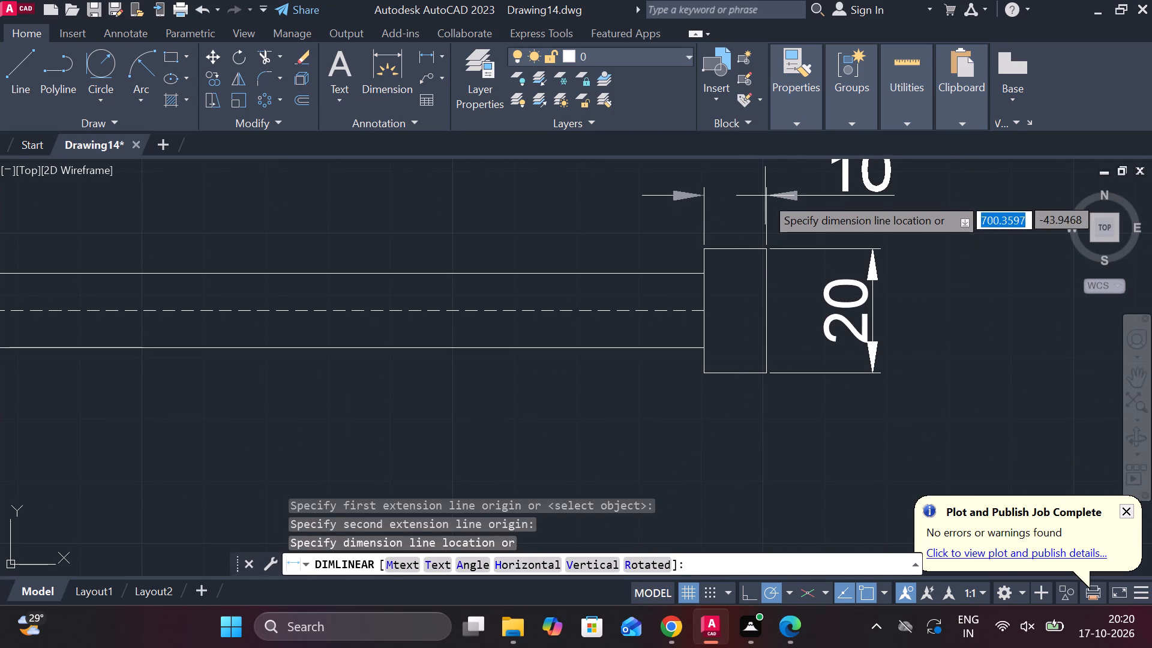
{"action": "left_click", "coordinate": [765, 196]}
Prefix the end rectangle's height dimension with the diameter symbol so it reads Ø20.
{"action": "double_click", "coordinate": [851, 299]}
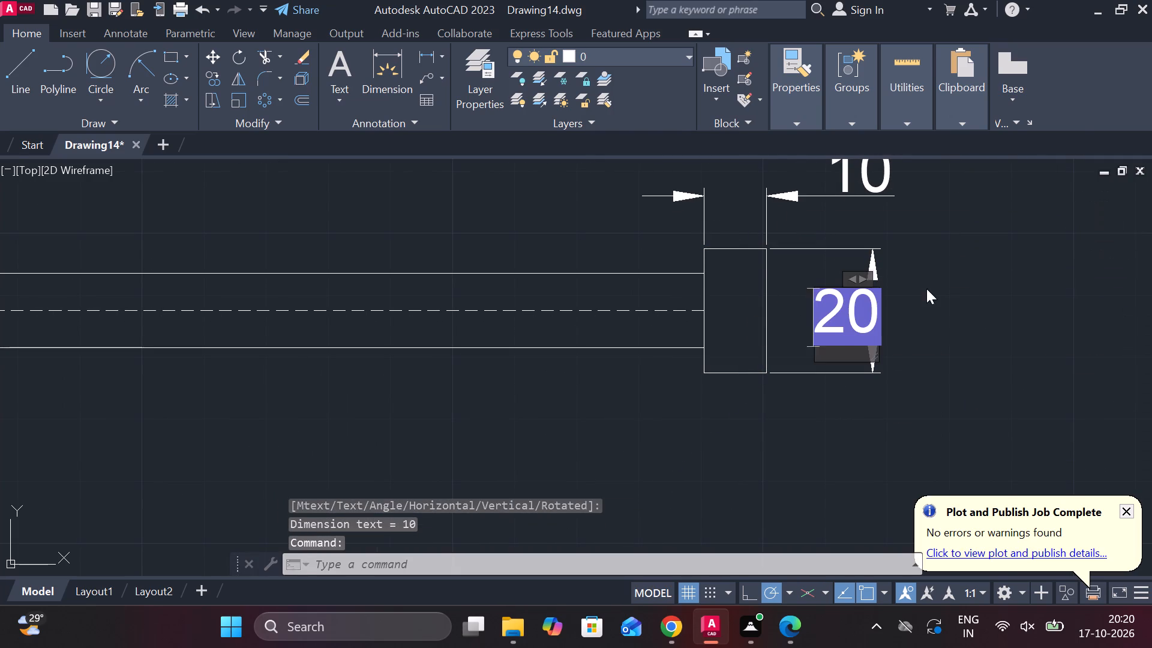
{"action": "left_click", "coordinate": [776, 94]}
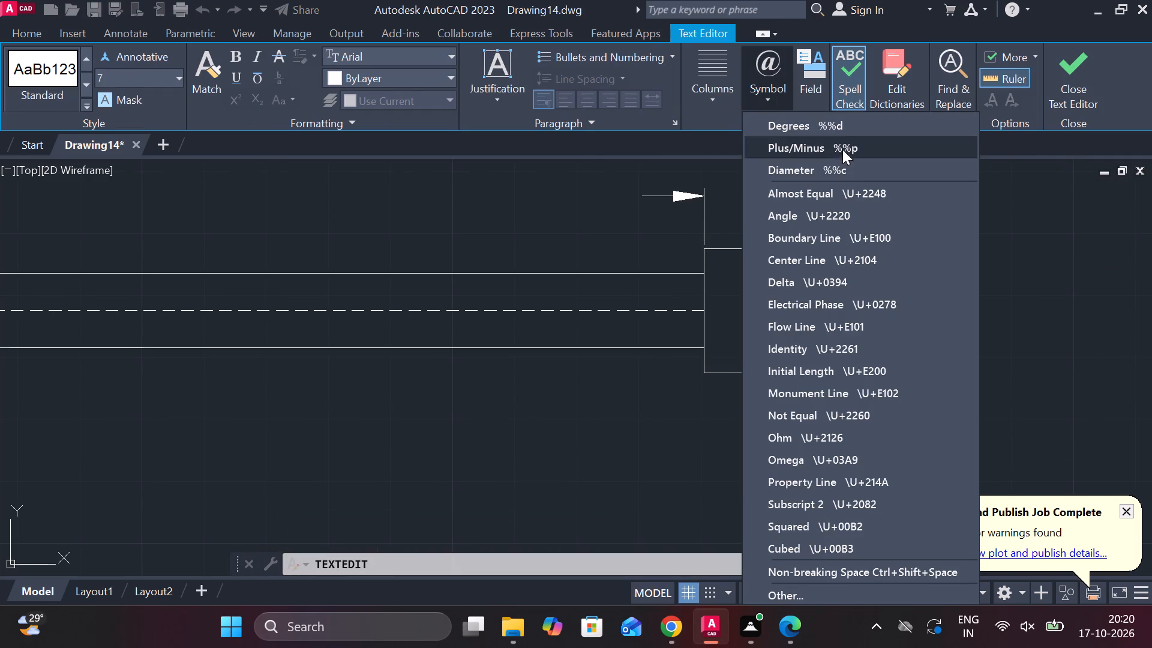
{"action": "left_click", "coordinate": [809, 164]}
{"action": "left_click", "coordinate": [1051, 82]}
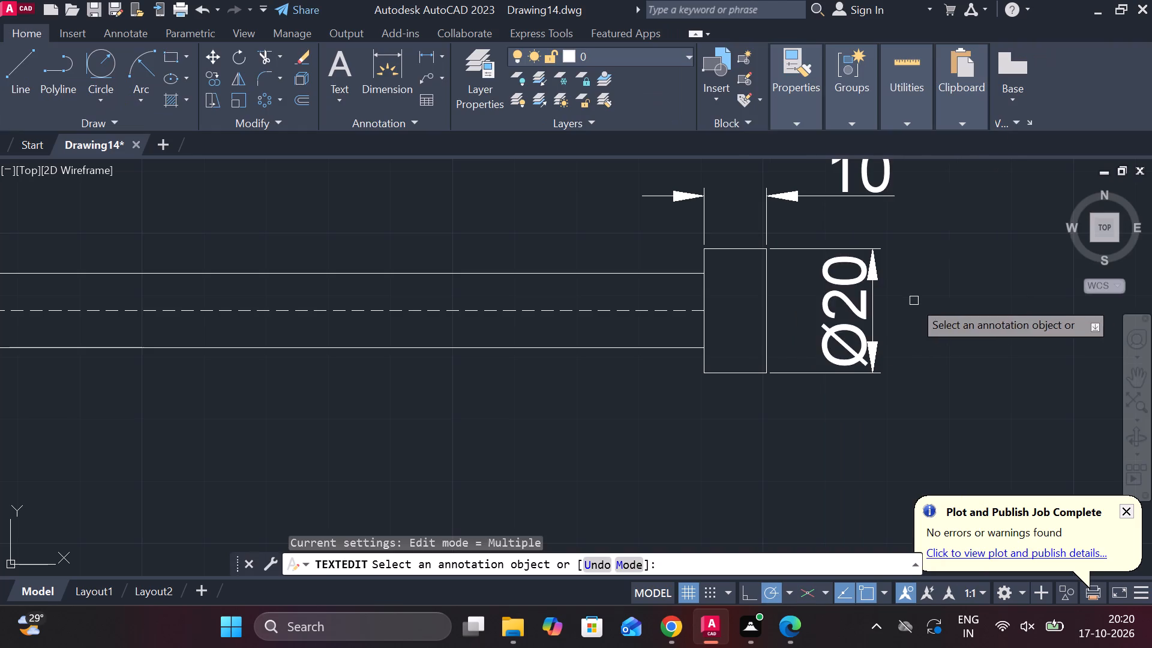
{"action": "scroll", "coordinate": [856, 328], "scroll_direction": "down", "scroll_amount": 2}
{"action": "key", "text": "Escape"}
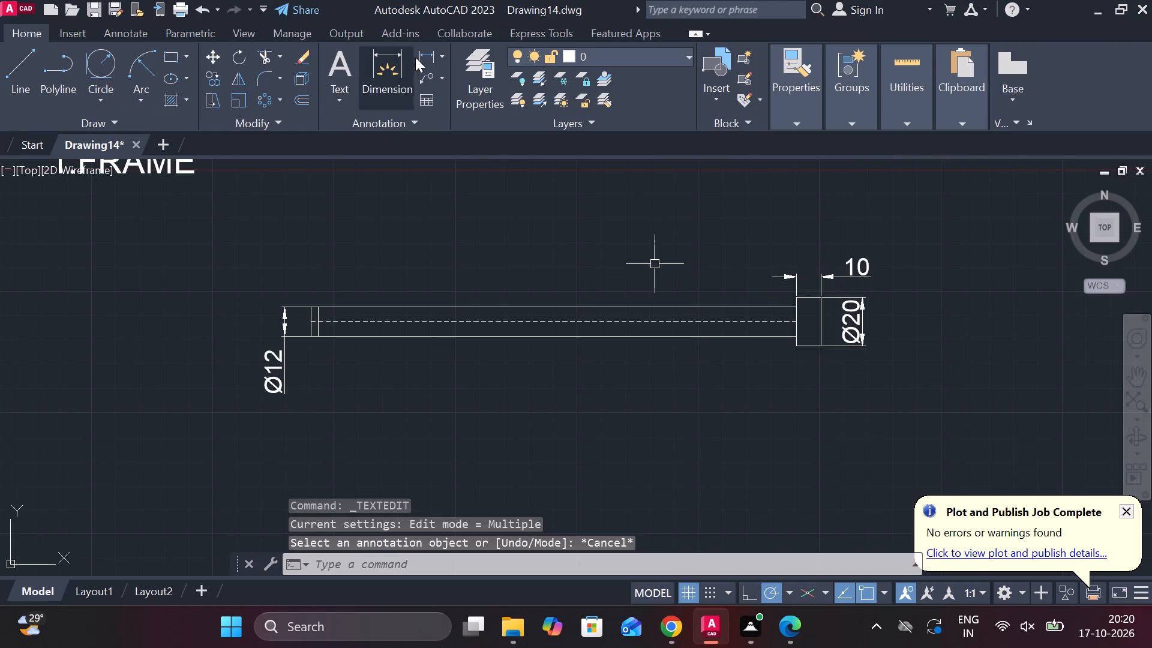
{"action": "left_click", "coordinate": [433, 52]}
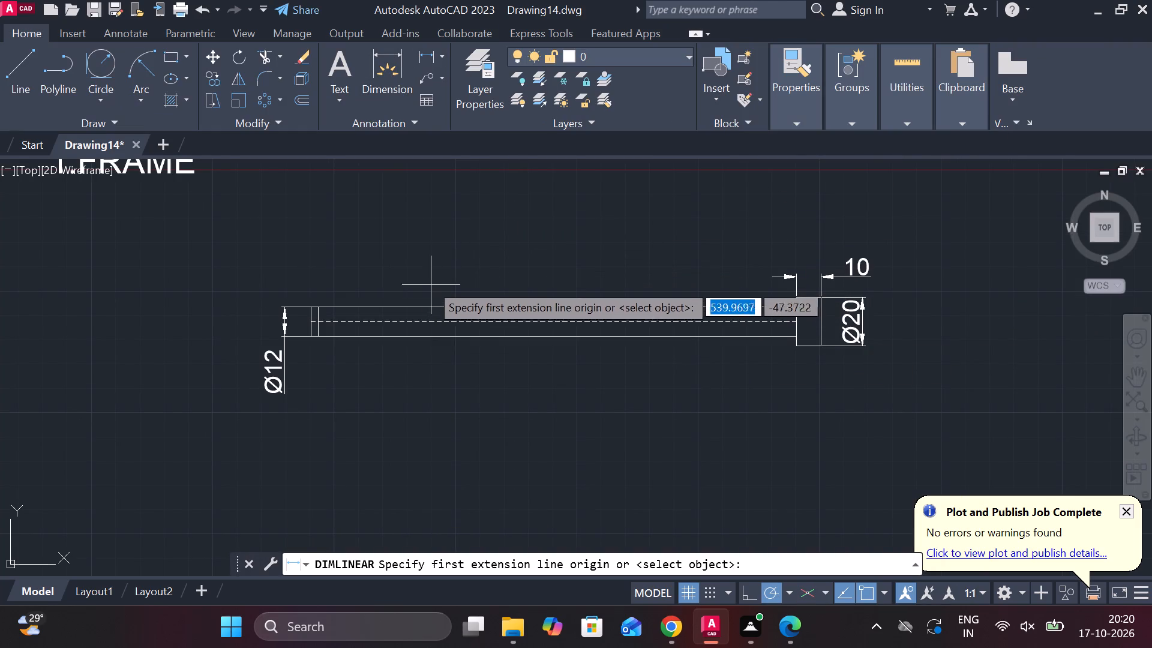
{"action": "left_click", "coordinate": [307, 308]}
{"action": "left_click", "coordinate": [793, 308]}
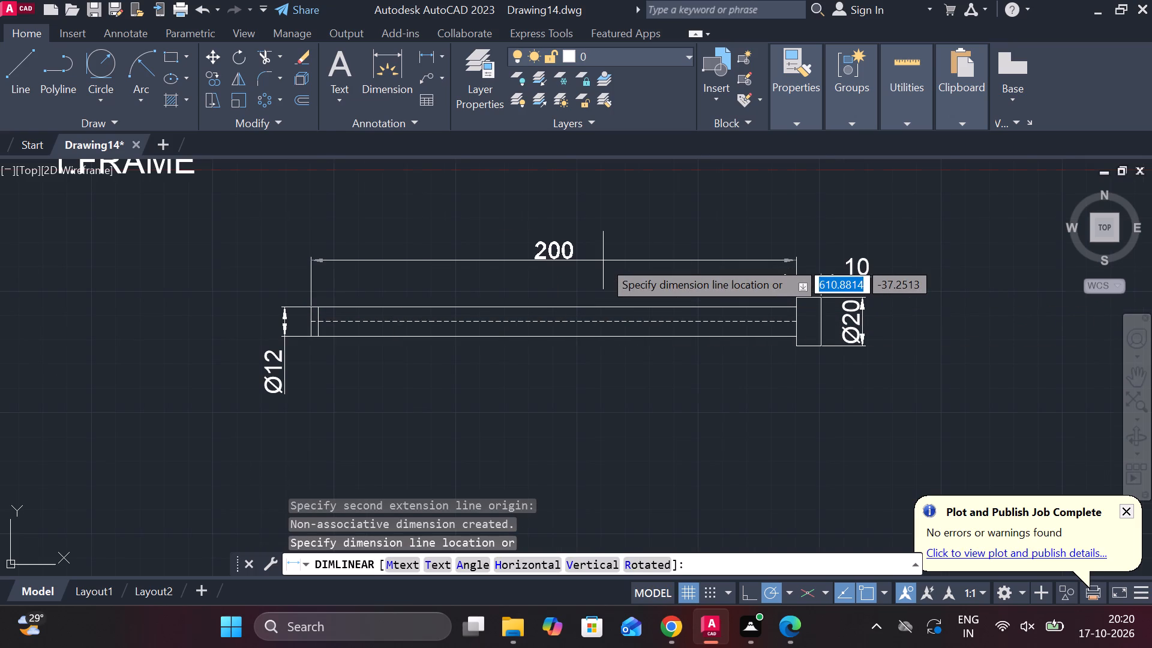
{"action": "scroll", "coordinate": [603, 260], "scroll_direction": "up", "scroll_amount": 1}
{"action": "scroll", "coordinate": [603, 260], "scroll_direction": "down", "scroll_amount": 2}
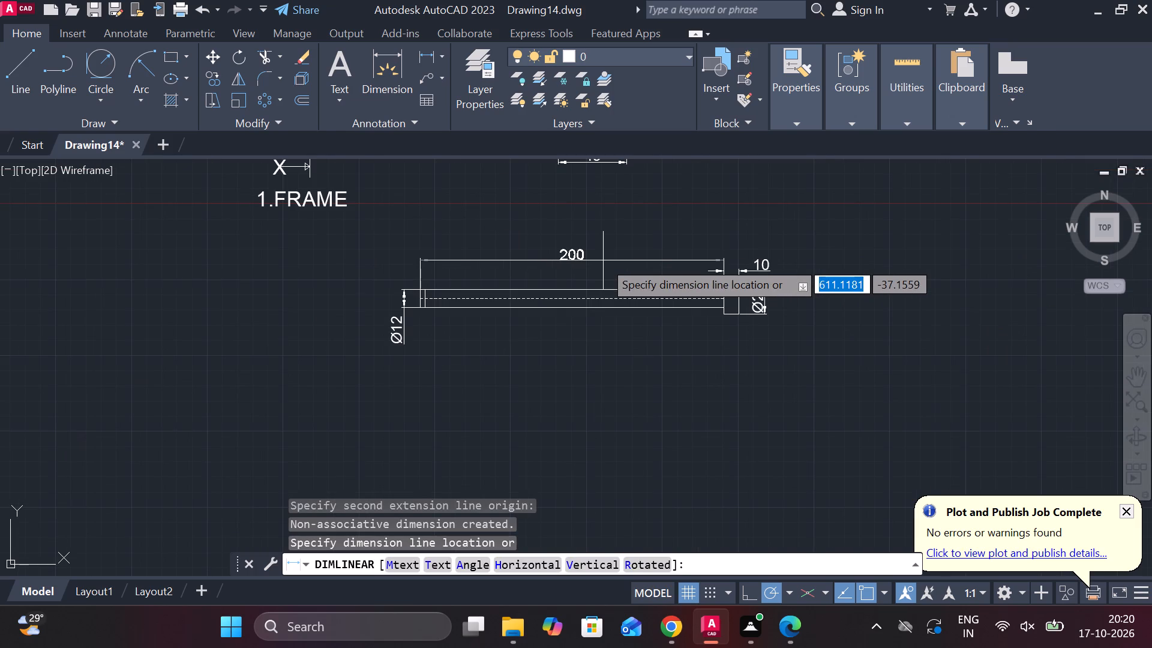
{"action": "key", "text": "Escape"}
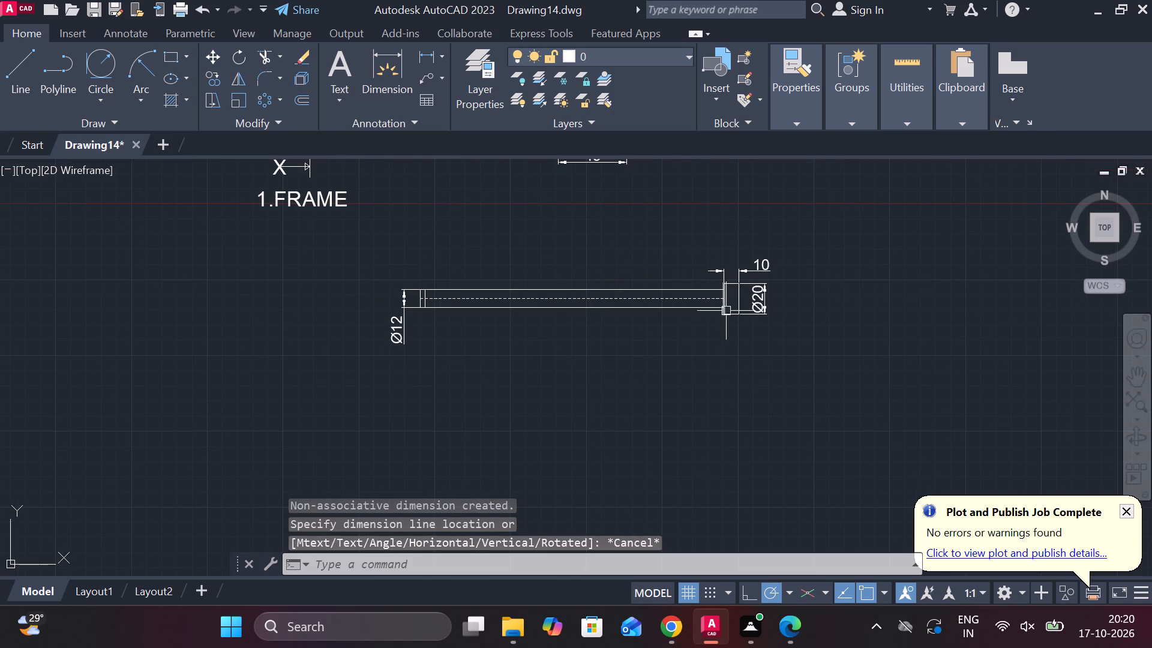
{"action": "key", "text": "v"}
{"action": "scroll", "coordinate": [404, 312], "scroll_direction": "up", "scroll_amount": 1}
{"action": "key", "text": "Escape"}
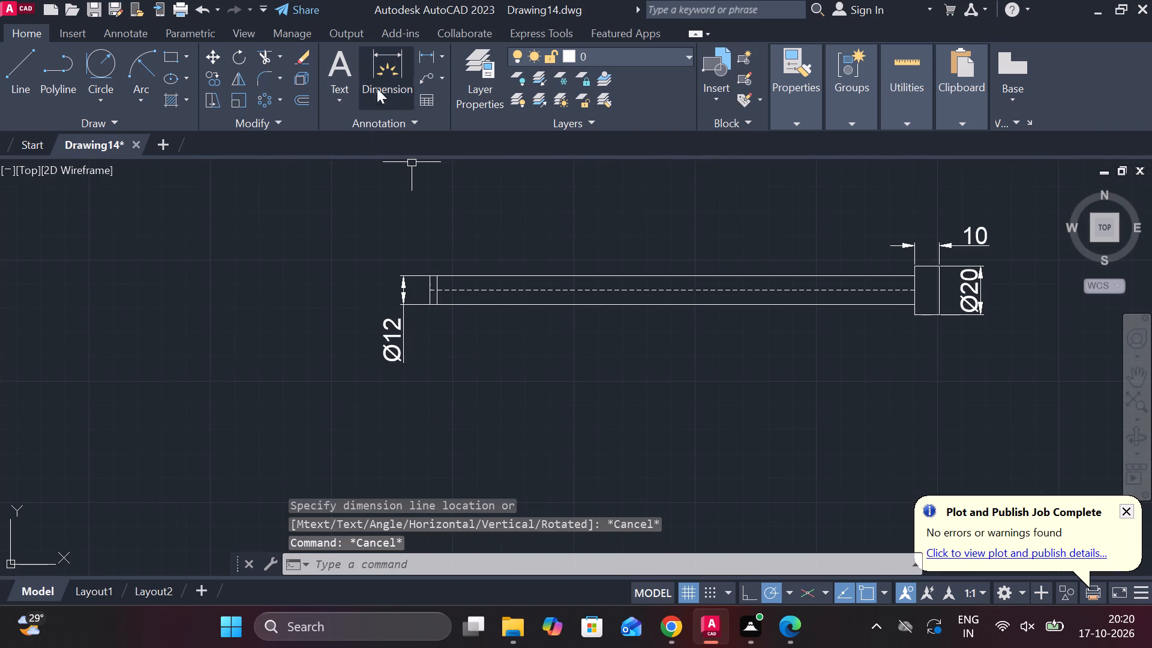
Add a horizontal linear dimension below the part for its overall length, from the rod's left end to the end rectangle's right edge.
{"action": "left_click", "coordinate": [421, 59]}
{"action": "scroll", "coordinate": [426, 330], "scroll_direction": "up", "scroll_amount": 2}
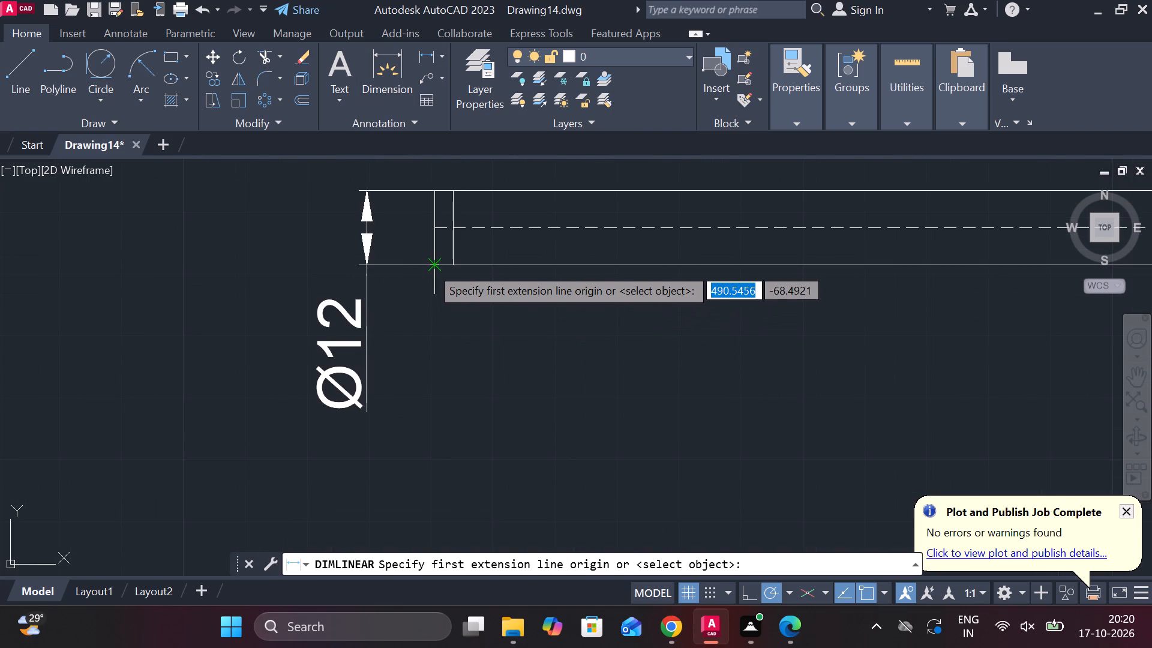
{"action": "left_click", "coordinate": [430, 266]}
{"action": "scroll", "coordinate": [442, 346], "scroll_direction": "down", "scroll_amount": 2}
{"action": "middle_click_drag", "start_coordinate": [558, 358], "coordinate": [400, 377]}
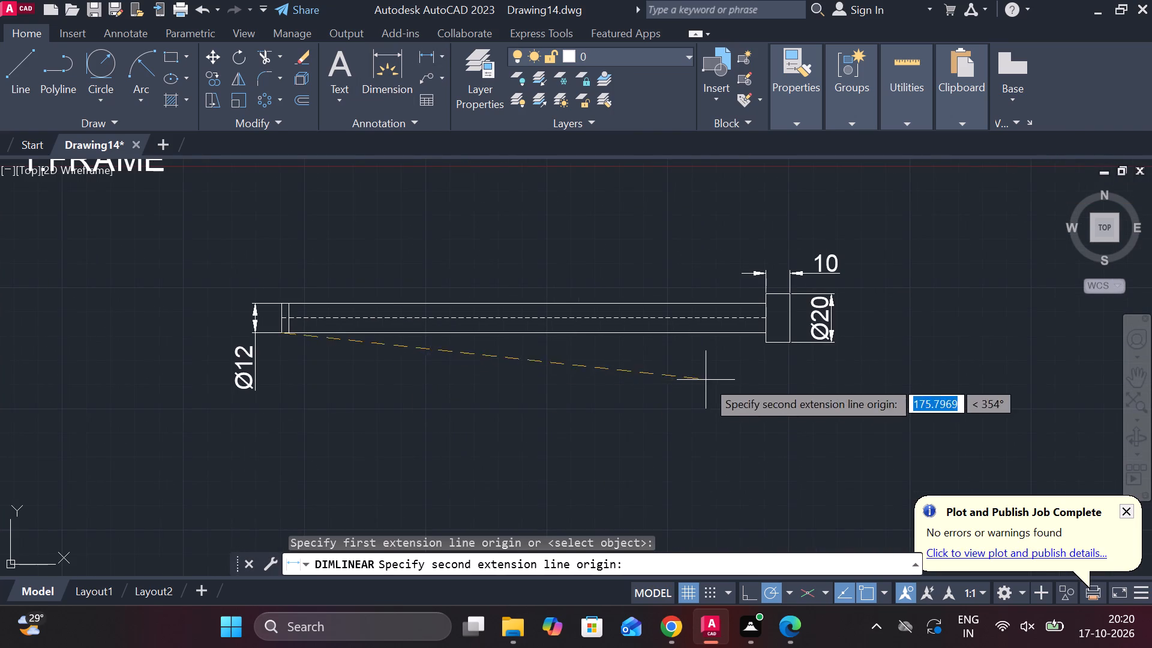
{"action": "left_click", "coordinate": [792, 343]}
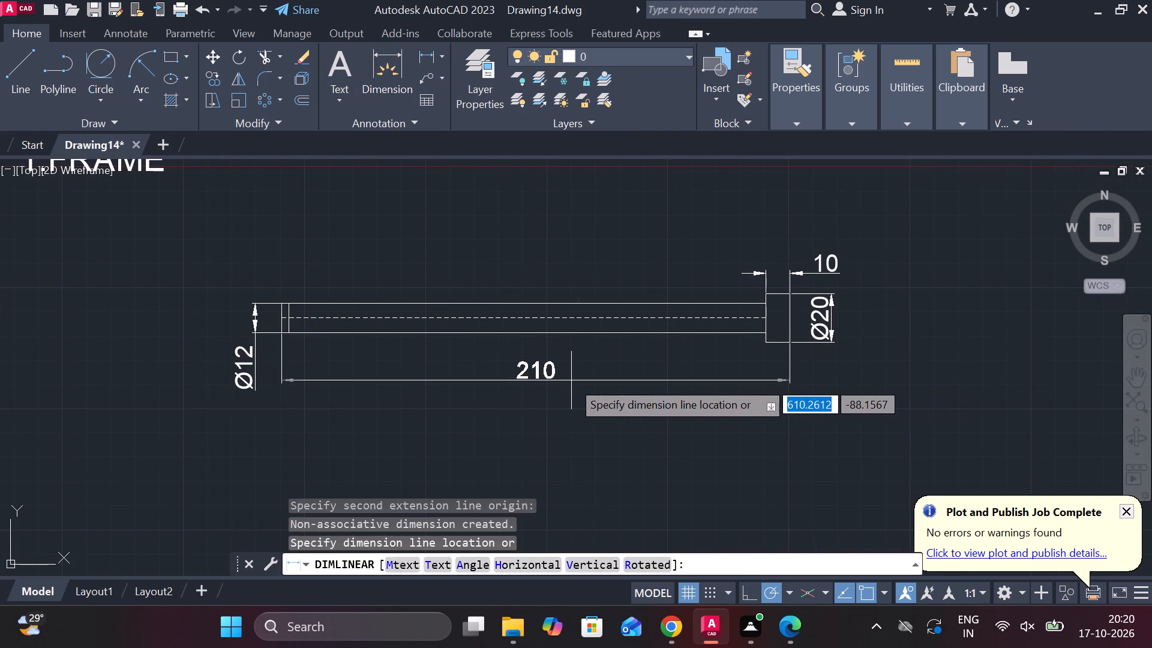
{"action": "left_click", "coordinate": [570, 380]}
Add a multileader pointing to the top edge of the rod's left end, with the text "HOLE,DIA 3".
{"action": "middle_click_drag", "start_coordinate": [560, 217], "coordinate": [699, 281]}
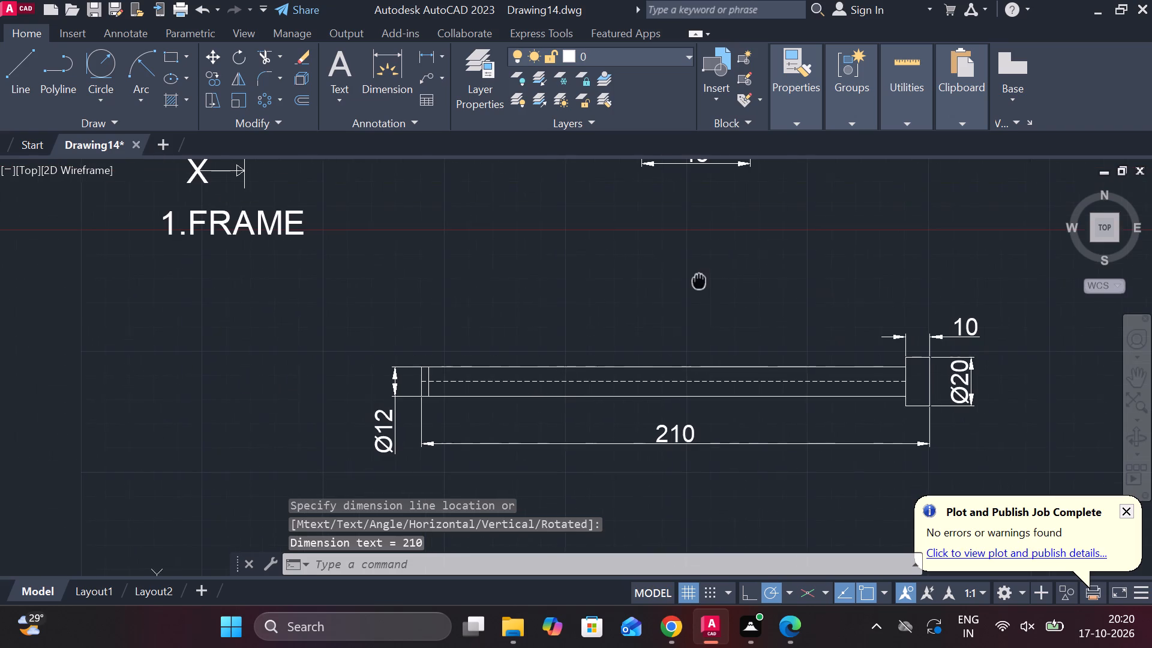
{"action": "left_click", "coordinate": [418, 82]}
{"action": "scroll", "coordinate": [438, 323], "scroll_direction": "up", "scroll_amount": 1}
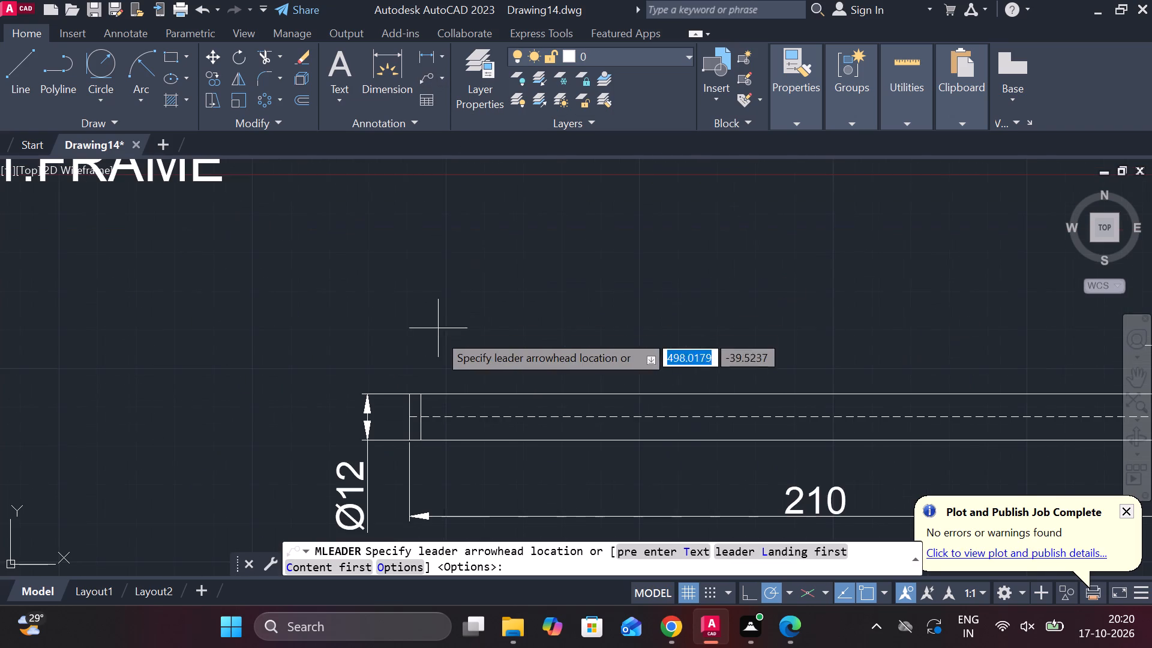
{"action": "scroll", "coordinate": [419, 389], "scroll_direction": "up", "scroll_amount": 3}
{"action": "left_click", "coordinate": [393, 413]}
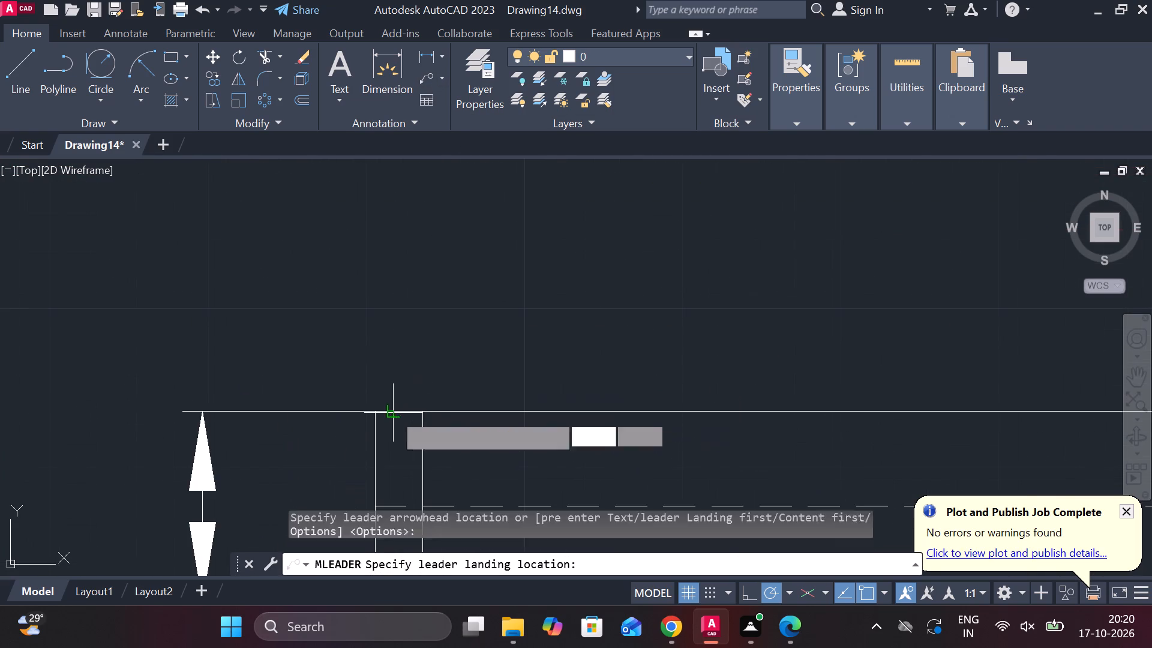
{"action": "left_click", "coordinate": [508, 302]}
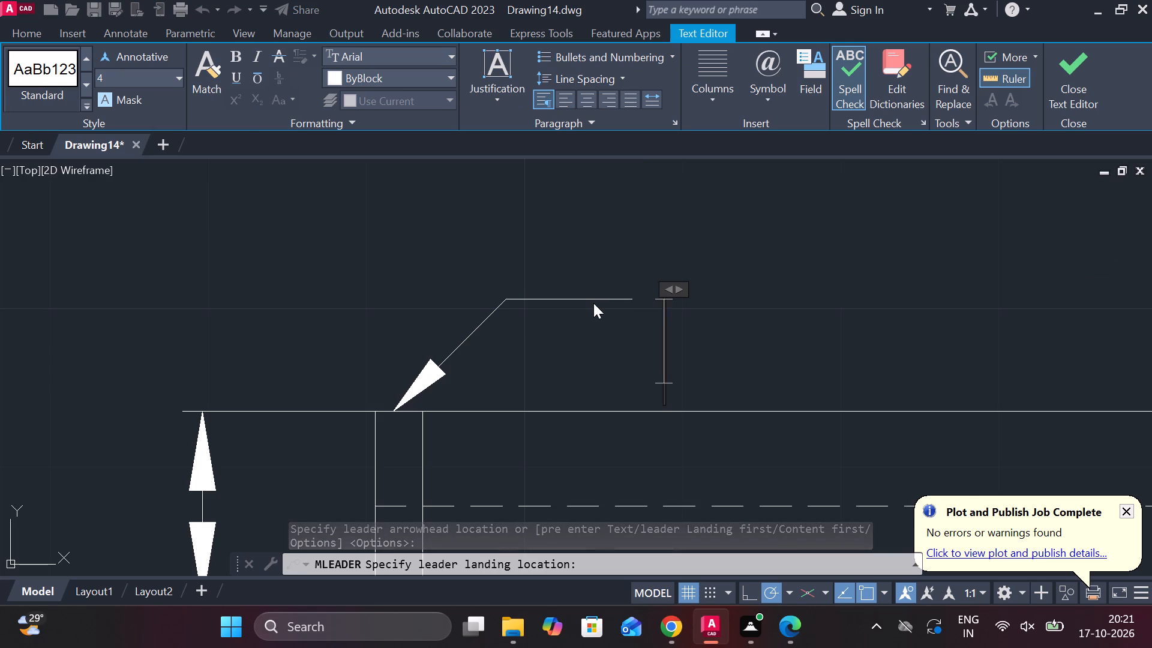
{"action": "type", "text": "HOLE"}
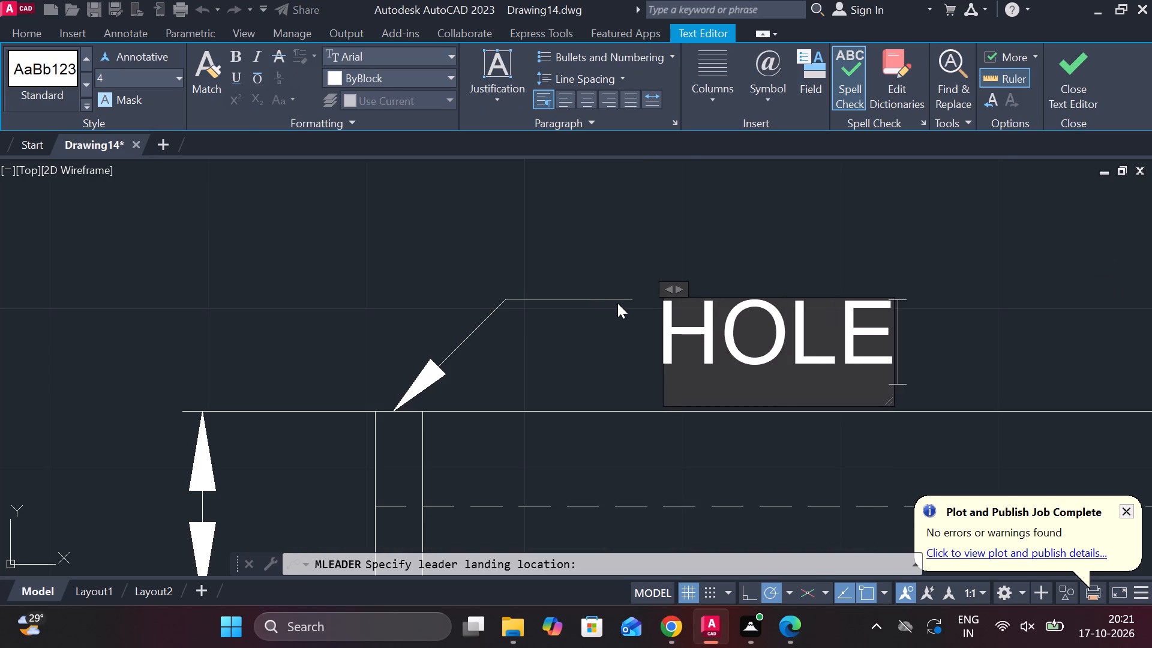
{"action": "key", "text": "space"}
{"action": "key", "text": "BackSpace"}
{"action": "type", "text": ",DIA"}
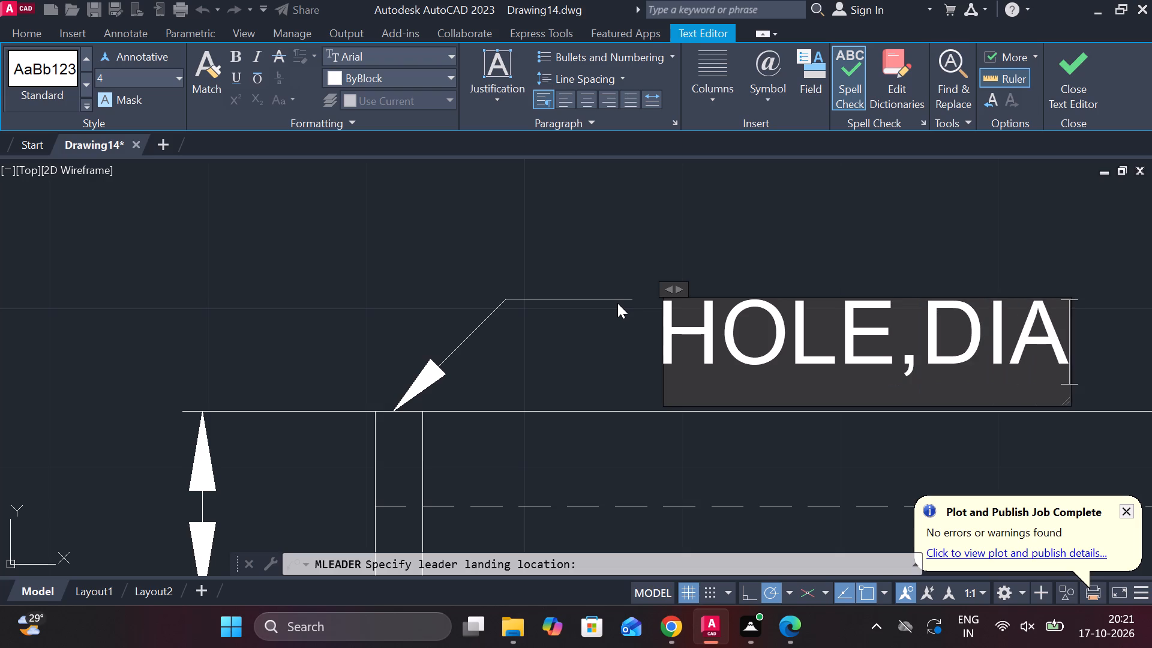
{"action": "key", "text": "space"}
{"action": "key", "text": "3"}
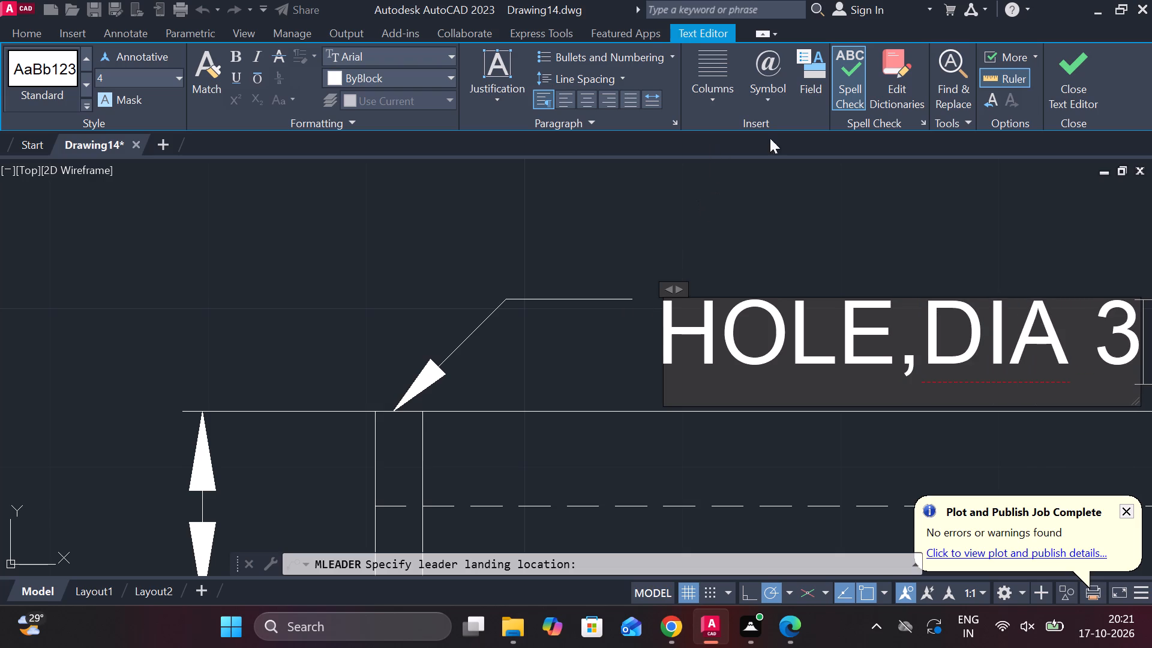
{"action": "left_click", "coordinate": [1068, 80]}
Copy the "1.FRAME" title and paste it centred below the rod's overall length dimension.
{"action": "scroll", "coordinate": [953, 281], "scroll_direction": "down", "scroll_amount": 3}
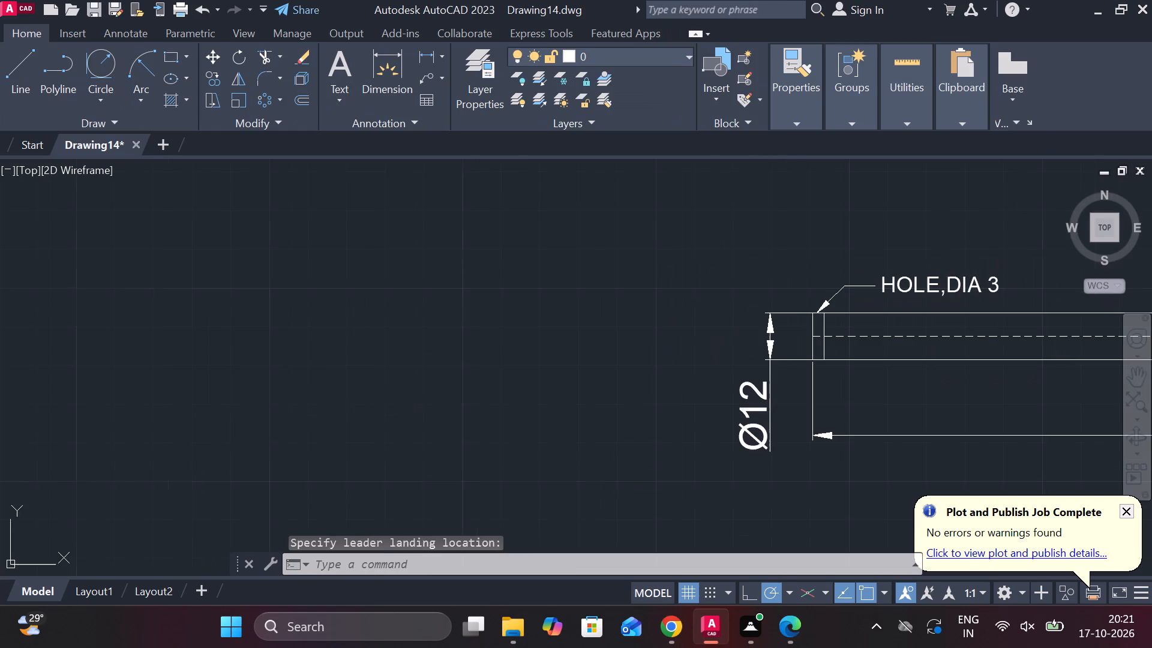
{"action": "middle_click_drag", "start_coordinate": [947, 281], "coordinate": [848, 270]}
{"action": "scroll", "coordinate": [846, 267], "scroll_direction": "down", "scroll_amount": 1}
{"action": "middle_click_drag", "start_coordinate": [866, 357], "coordinate": [729, 343]}
{"action": "scroll", "coordinate": [717, 377], "scroll_direction": "down", "scroll_amount": 1}
{"action": "scroll", "coordinate": [730, 389], "scroll_direction": "up", "scroll_amount": 1}
{"action": "middle_click_drag", "start_coordinate": [709, 391], "coordinate": [691, 391]}
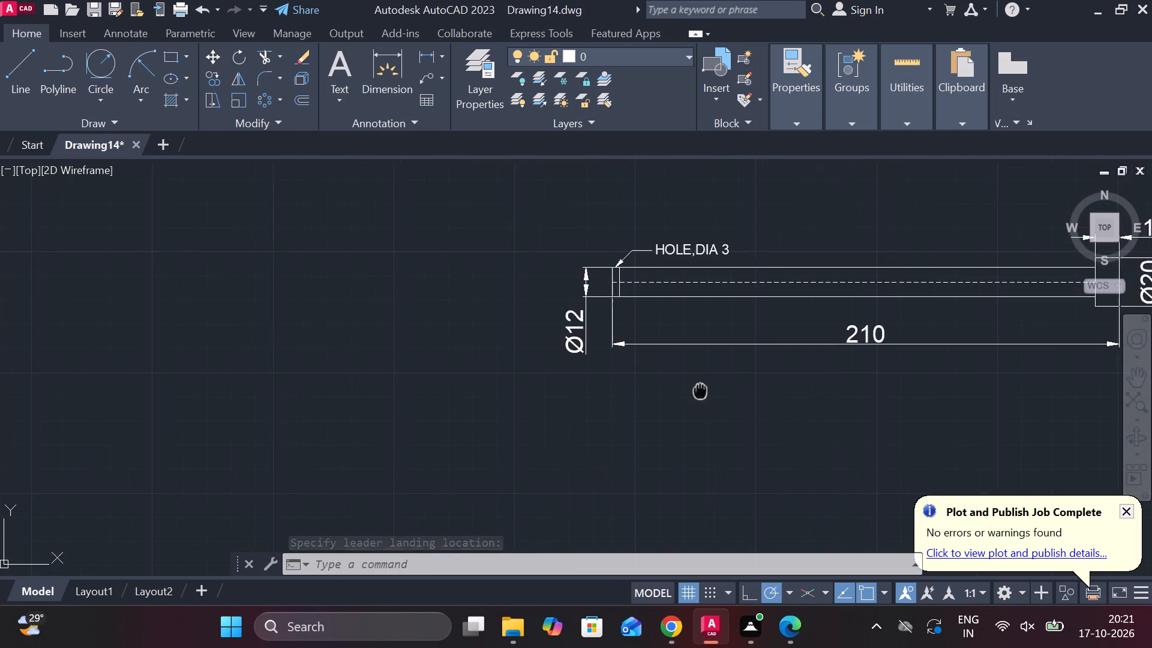
{"action": "middle_click_drag", "start_coordinate": [691, 391], "coordinate": [634, 394]}
{"action": "scroll", "coordinate": [635, 395], "scroll_direction": "down", "scroll_amount": 1}
{"action": "left_click", "coordinate": [492, 232]}
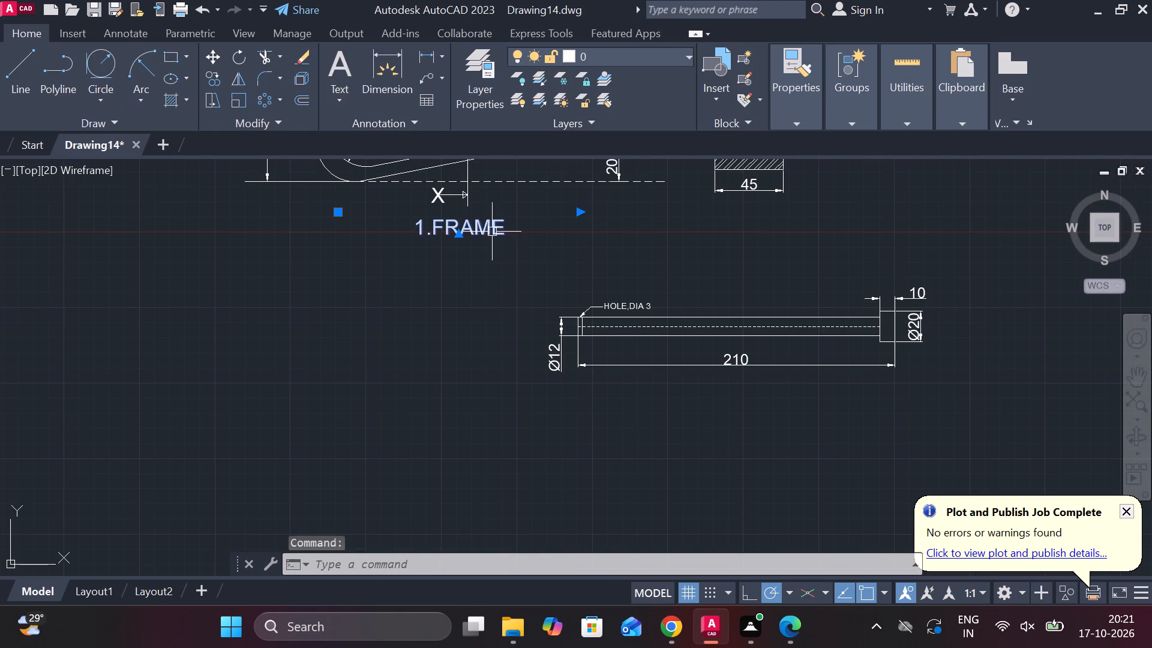
{"action": "key", "text": "ctrl+c"}
{"action": "key", "text": "ctrl+v"}
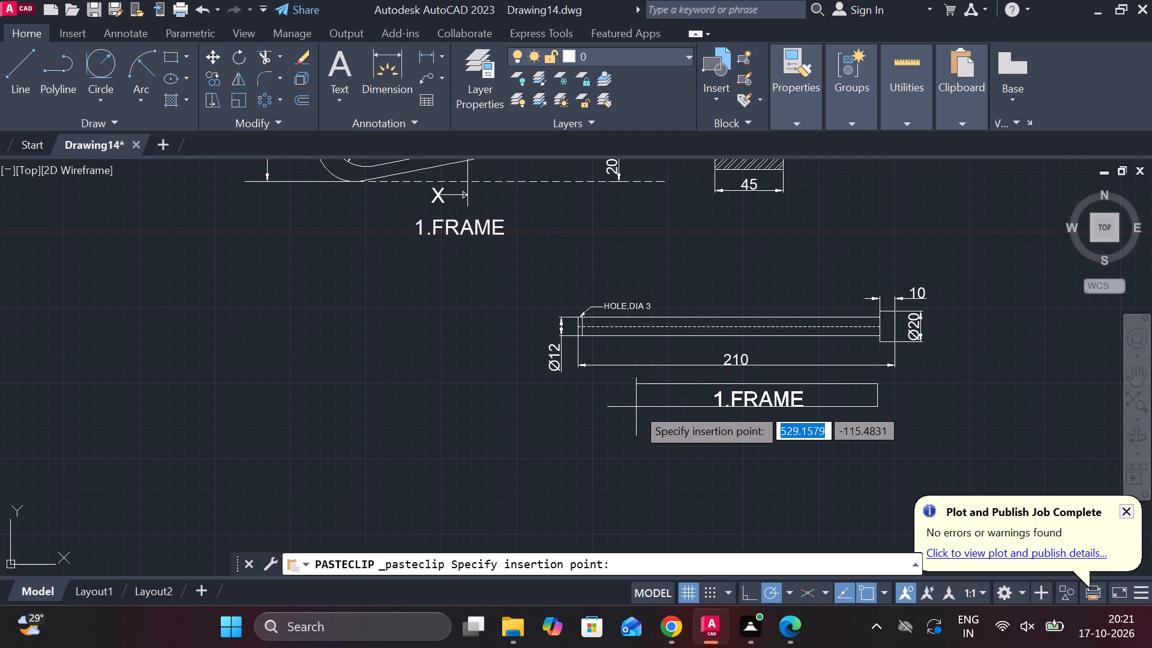
{"action": "left_click", "coordinate": [601, 410]}
Change the copied title under the rod to read "4.TOMMY BAR".
{"action": "double_click", "coordinate": [704, 411]}
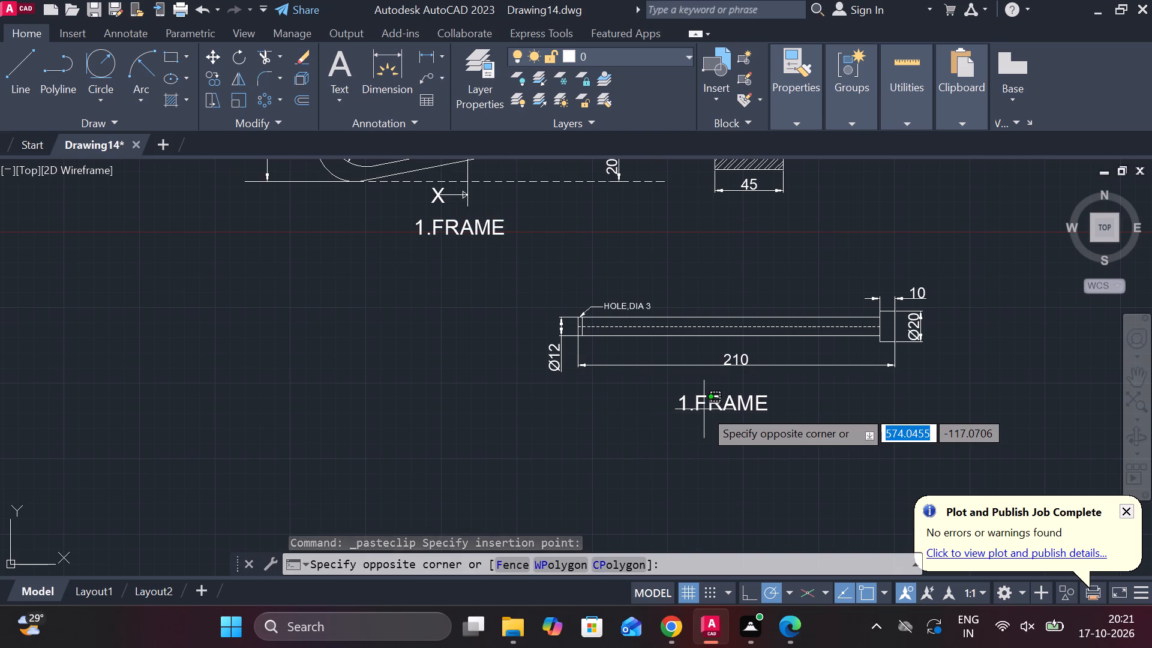
{"action": "left_click", "coordinate": [769, 416]}
{"action": "double_click", "coordinate": [759, 409]}
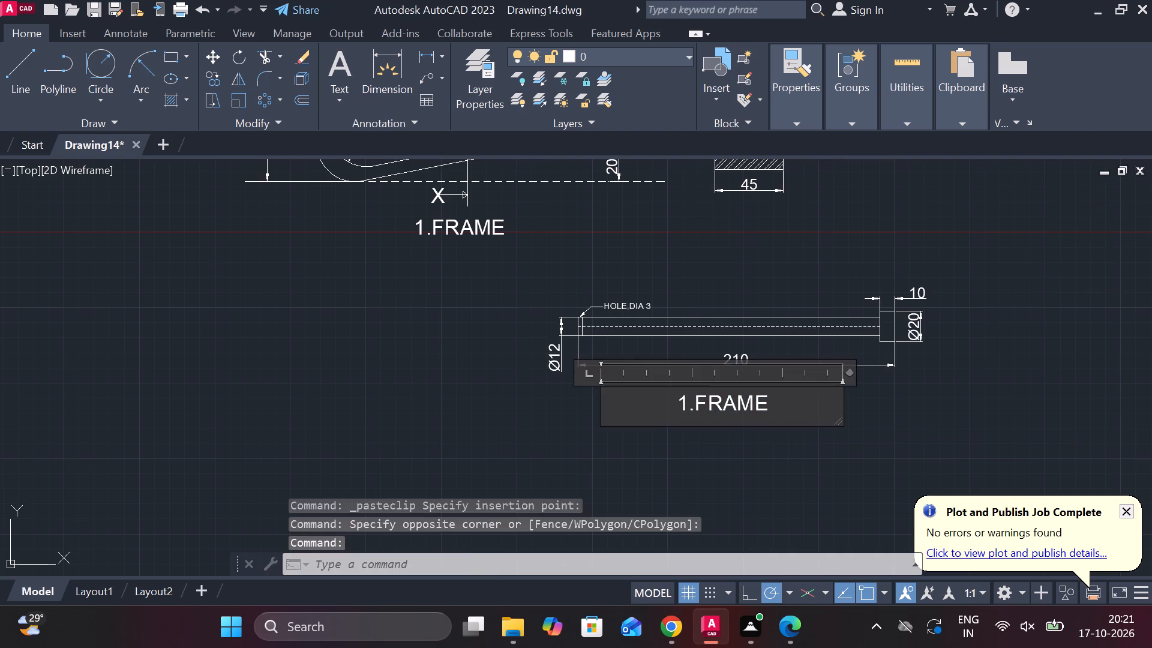
{"action": "left_click", "coordinate": [770, 406]}
{"action": "key", "text": "BackSpace"}
{"action": "key", "text": "BackSpace"}
{"action": "key", "text": "BackSpace"}
{"action": "key", "text": "BackSpace"}
{"action": "key", "text": "BackSpace"}
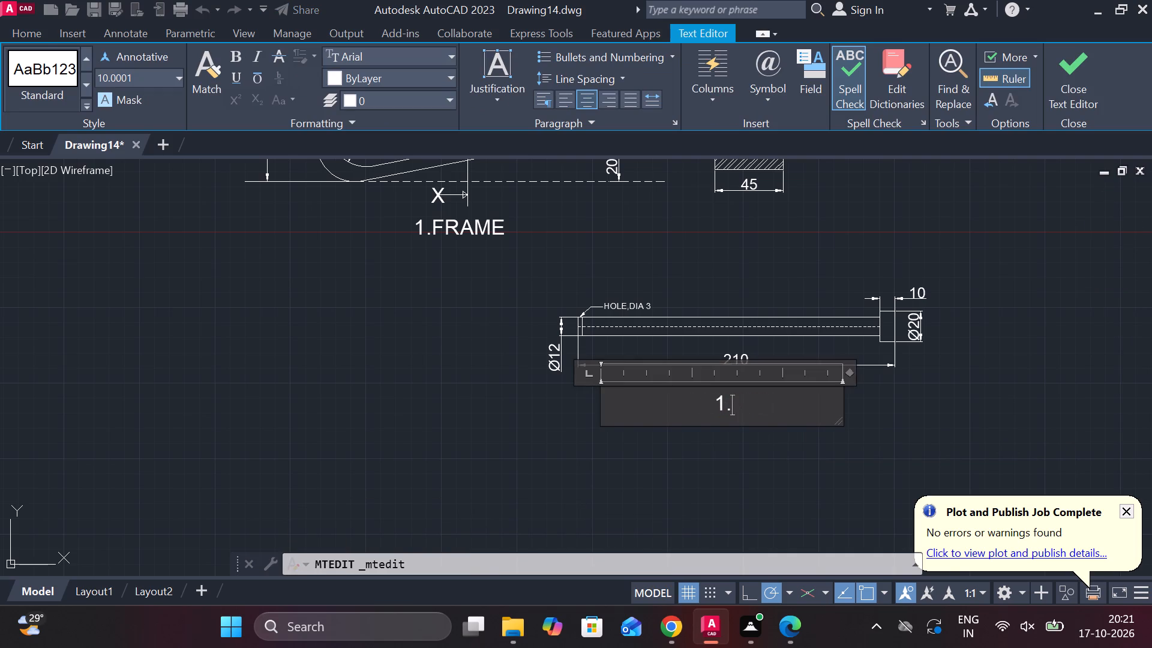
{"action": "key", "text": "BackSpace"}
{"action": "key", "text": "BackSpace"}
{"action": "type", "text": "4."}
{"action": "type", "text": "TOMMY BAR"}
{"action": "left_click", "coordinate": [1069, 67]}
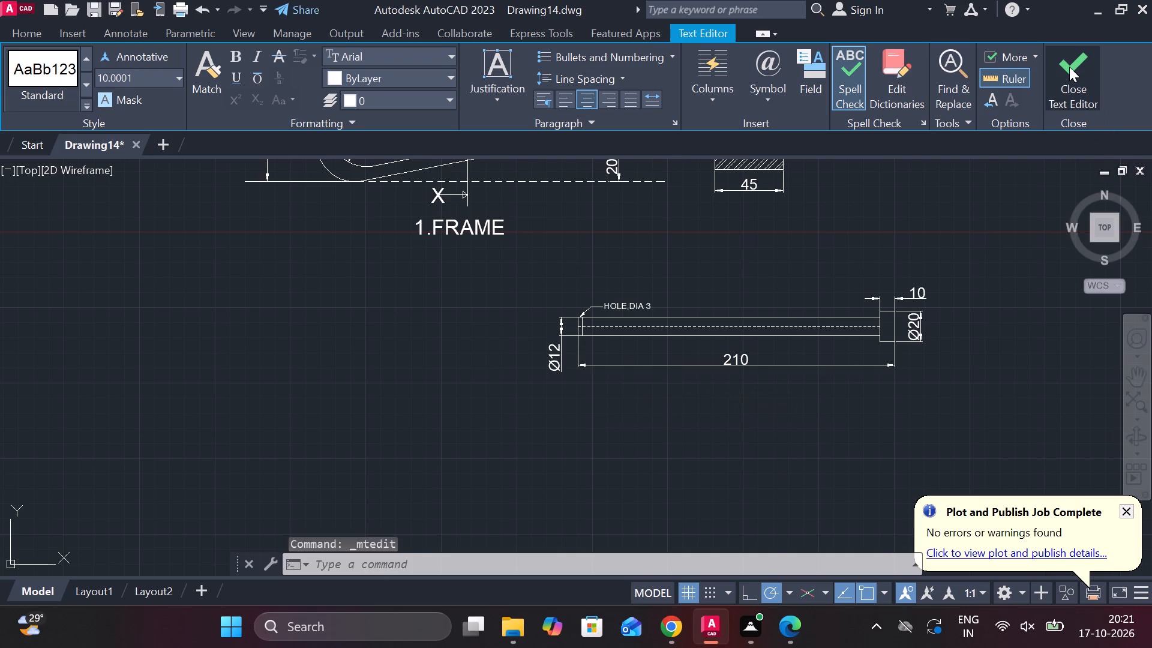
Draw a closed rectangle 12 wide and 20 high with lines, in the empty area left of the tommy bar.
{"action": "scroll", "coordinate": [786, 289], "scroll_direction": "down", "scroll_amount": 1}
{"action": "middle_click_drag", "start_coordinate": [835, 295], "coordinate": [863, 296]}
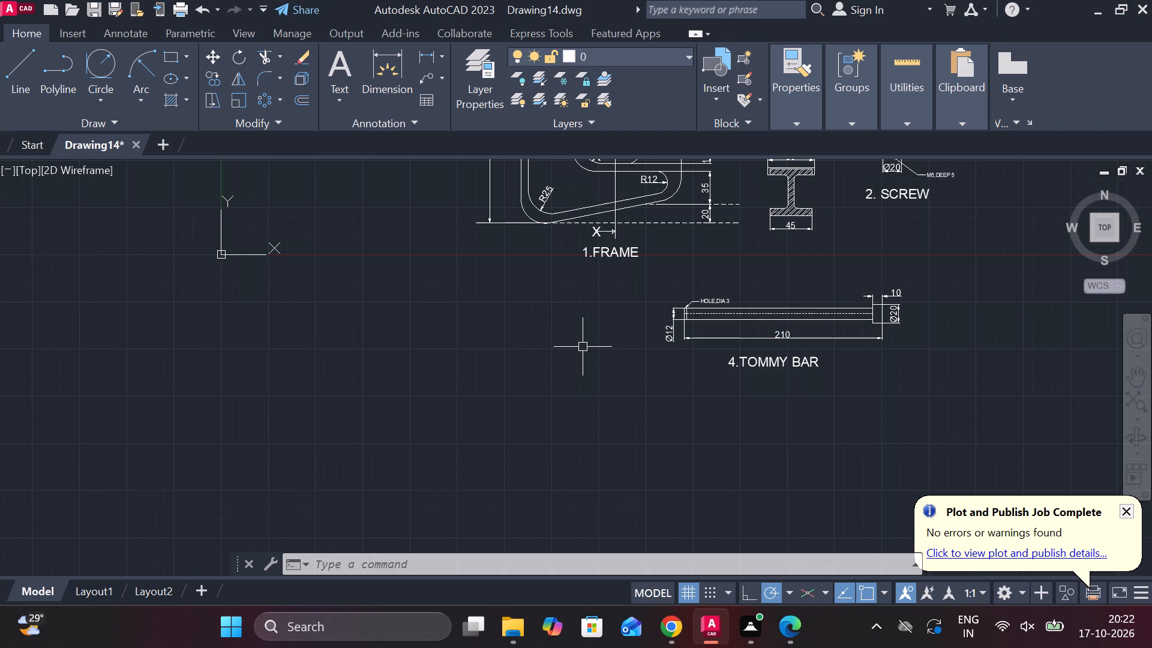
{"action": "key", "text": "l"}
{"action": "key", "text": "Return"}
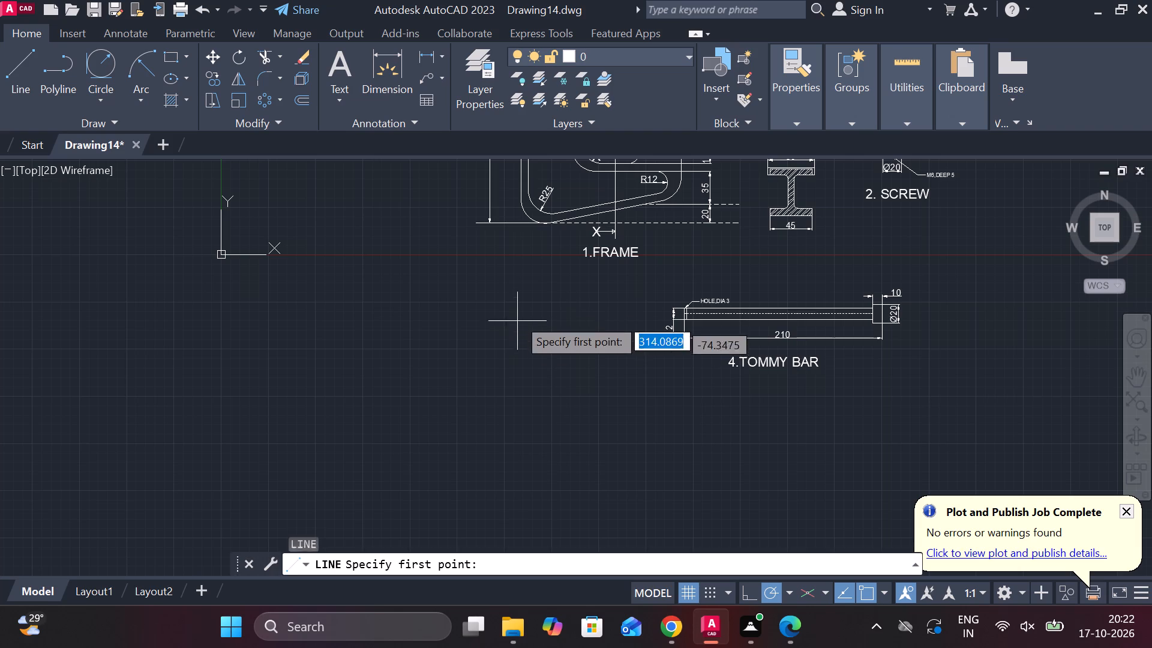
{"action": "left_click", "coordinate": [469, 307]}
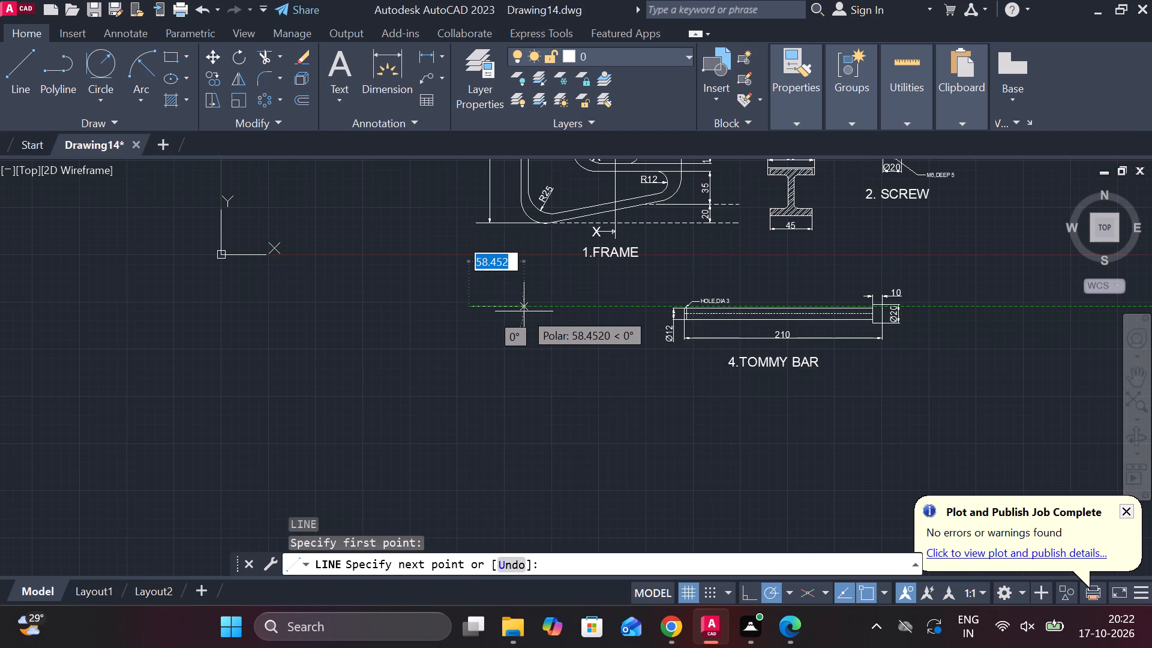
{"action": "type", "text": "12"}
{"action": "key", "text": "space"}
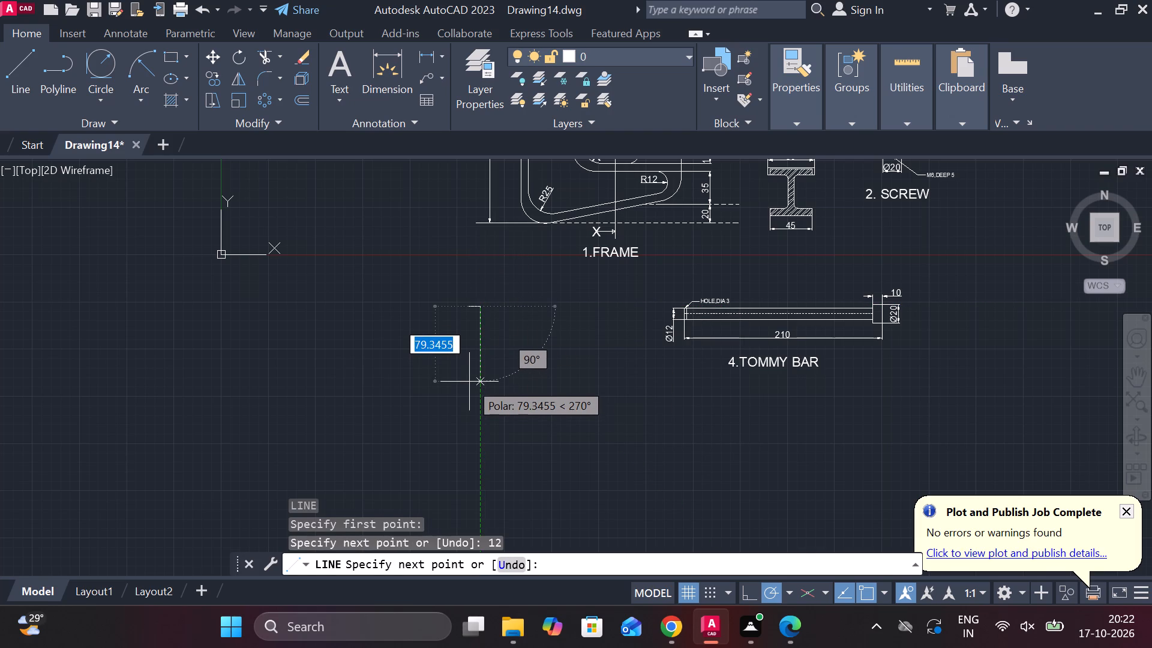
{"action": "type", "text": "20"}
{"action": "key", "text": "Return"}
{"action": "scroll", "coordinate": [468, 378], "scroll_direction": "up", "scroll_amount": 1}
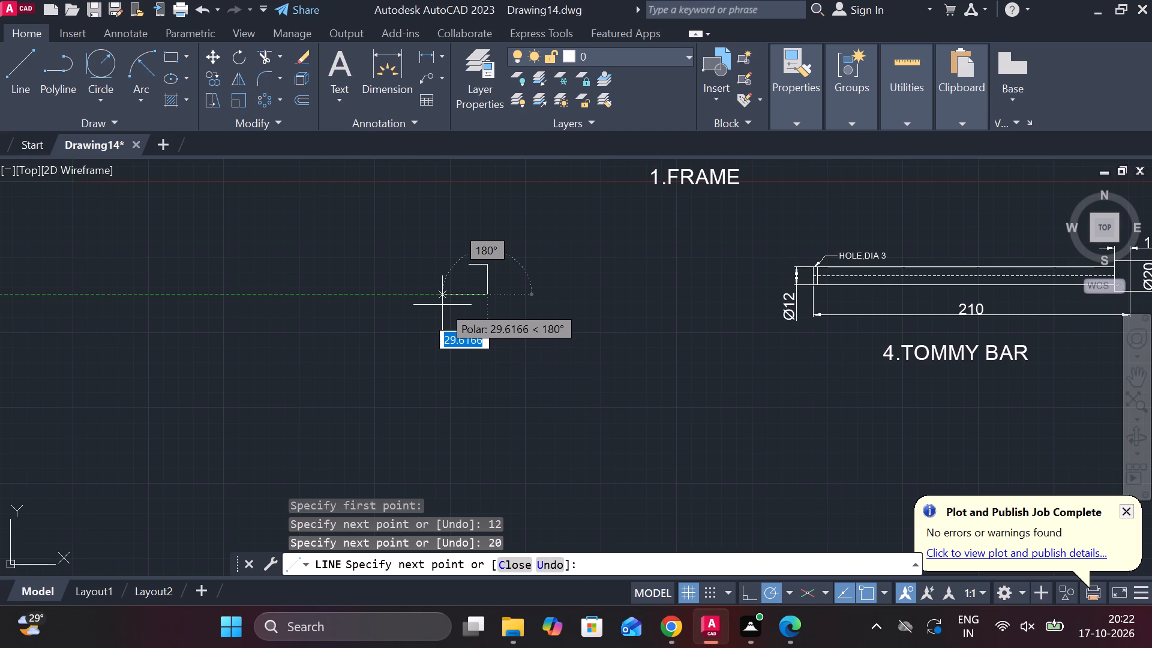
{"action": "type", "text": "12"}
{"action": "key", "text": "space"}
{"action": "scroll", "coordinate": [462, 258], "scroll_direction": "up", "scroll_amount": 3}
{"action": "left_click", "coordinate": [490, 280]}
{"action": "scroll", "coordinate": [631, 258], "scroll_direction": "down", "scroll_amount": 3}
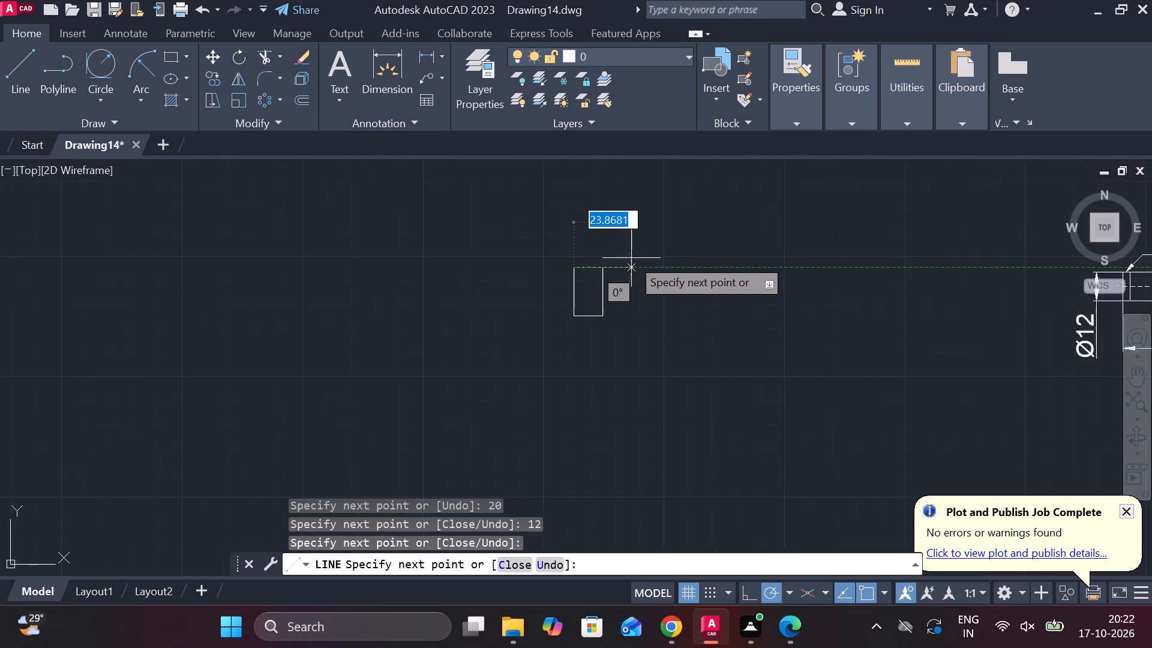
{"action": "scroll", "coordinate": [647, 282], "scroll_direction": "down", "scroll_amount": 2}
{"action": "scroll", "coordinate": [625, 256], "scroll_direction": "up", "scroll_amount": 2}
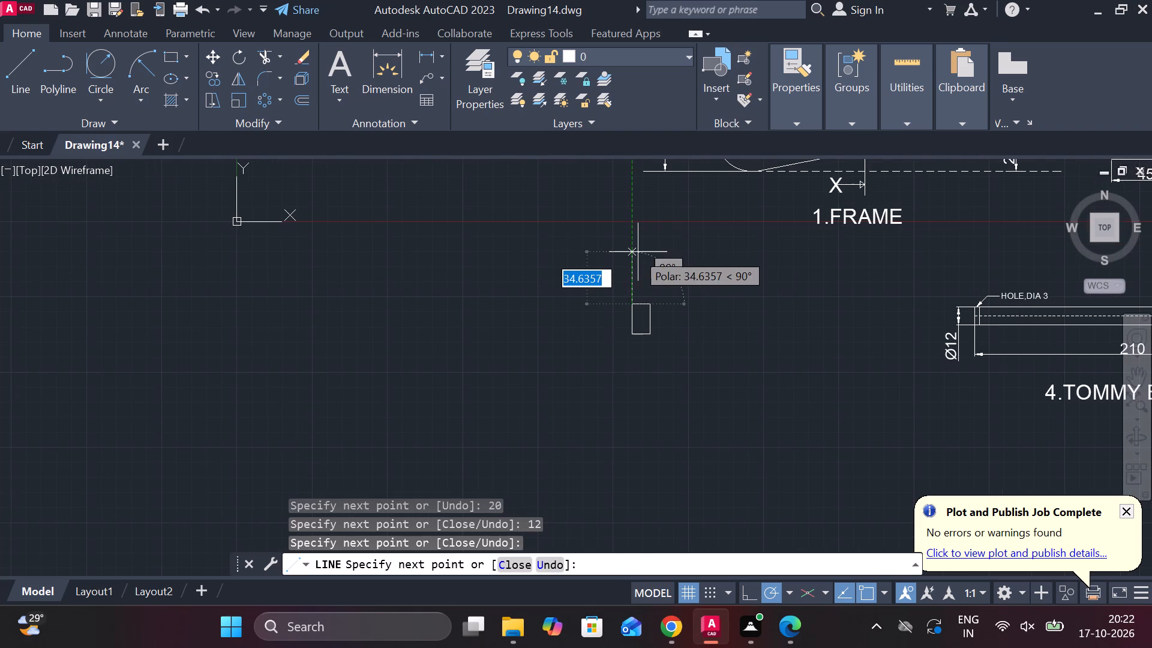
{"action": "scroll", "coordinate": [635, 274], "scroll_direction": "up", "scroll_amount": 2}
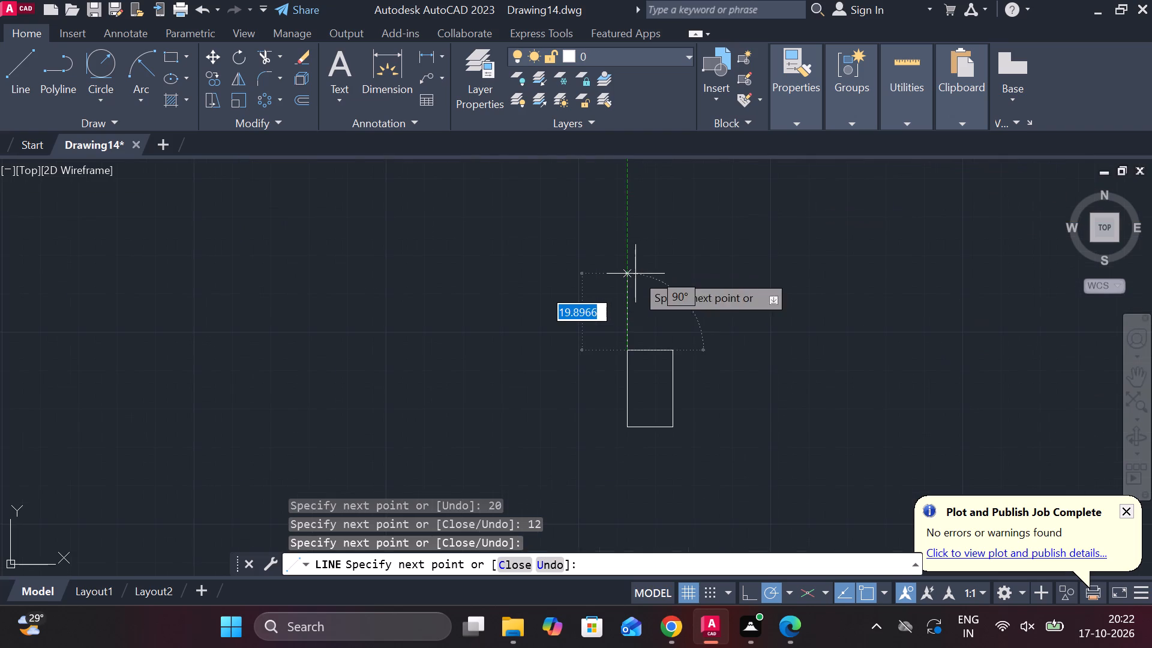
{"action": "key", "text": "Escape"}
Add a horizontal linear dimension for the new rectangle's width, placed above it.
{"action": "left_click", "coordinate": [433, 52]}
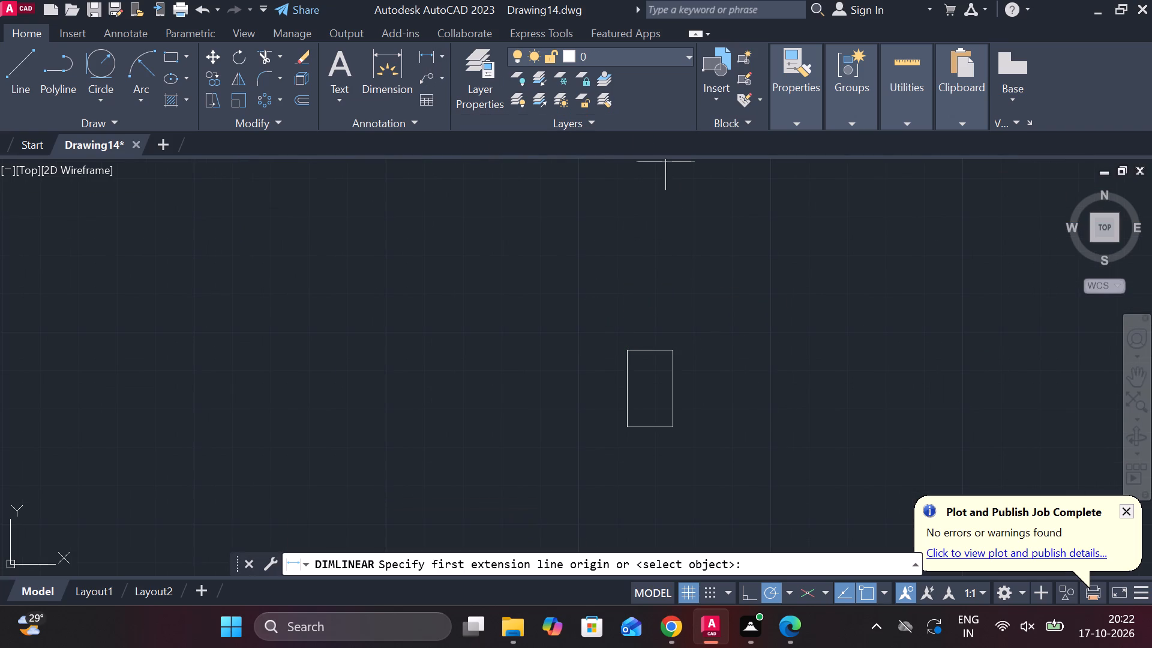
{"action": "left_click", "coordinate": [619, 340]}
{"action": "left_click", "coordinate": [683, 350]}
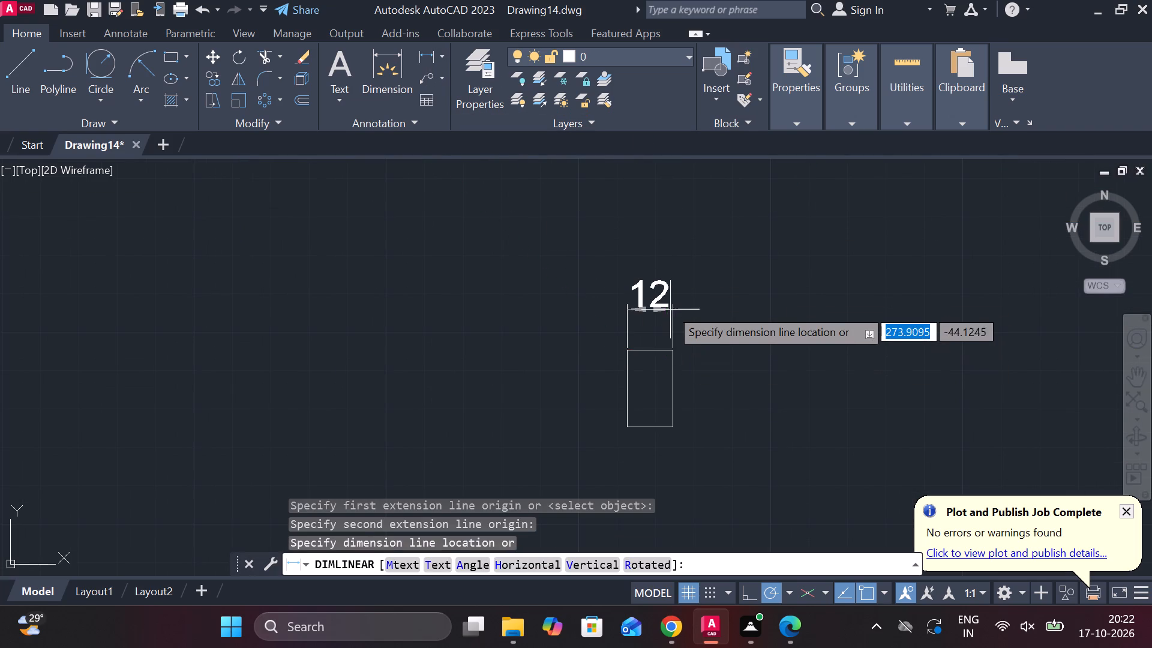
{"action": "left_click", "coordinate": [668, 306]}
Add a vertical linear dimension for the new rectangle's height, placed to its left.
{"action": "middle_click_drag", "start_coordinate": [691, 387], "coordinate": [692, 363]}
{"action": "key", "text": "space"}
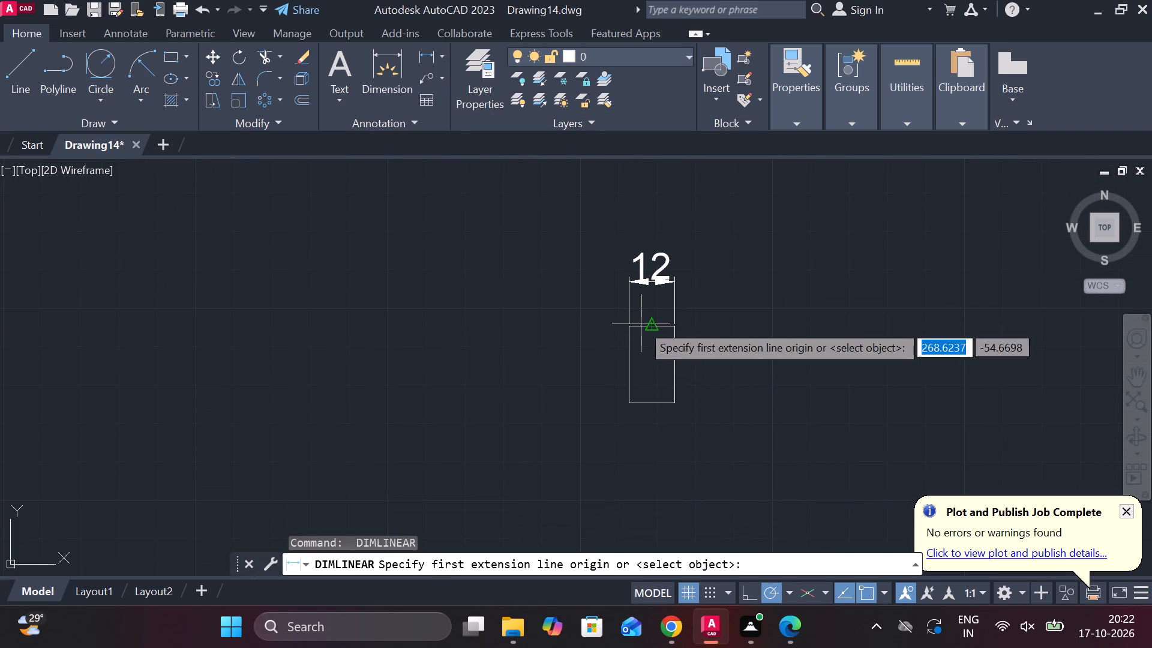
{"action": "left_click", "coordinate": [629, 320]}
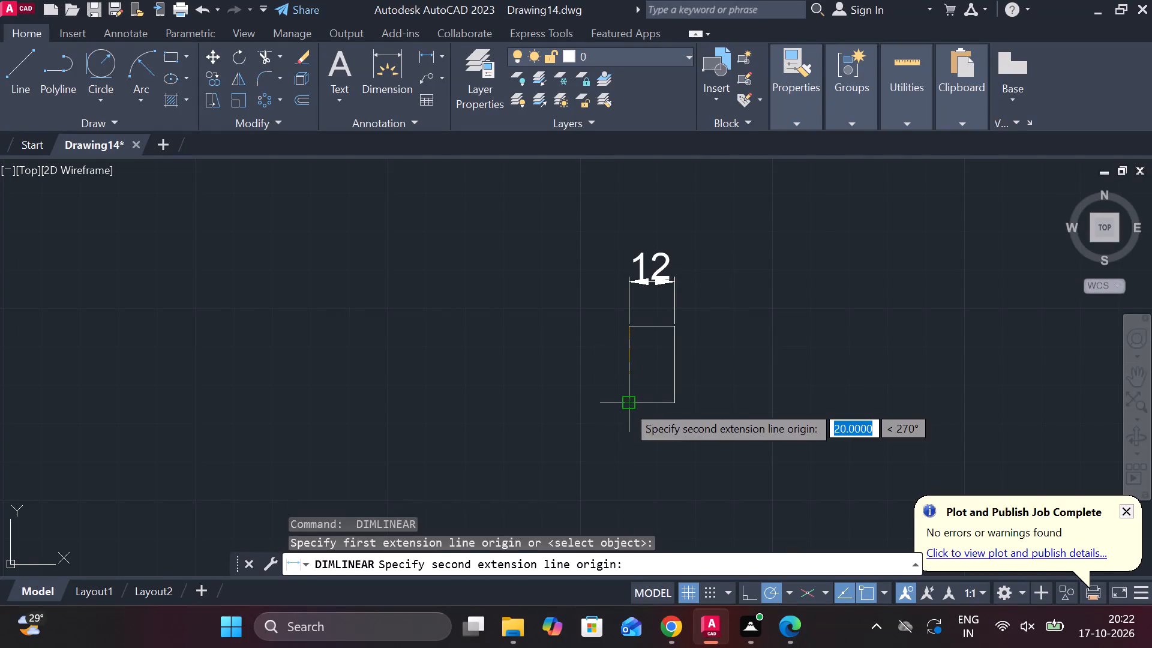
{"action": "left_click", "coordinate": [626, 404]}
{"action": "left_click", "coordinate": [586, 401]}
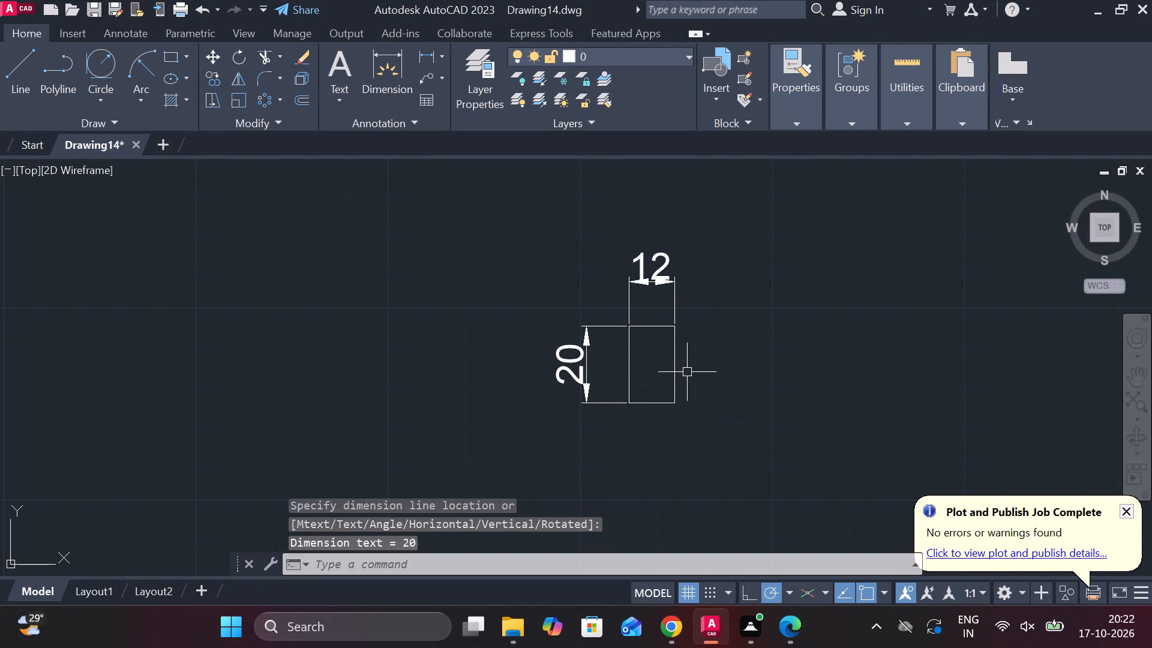
{"action": "key", "text": "Escape"}
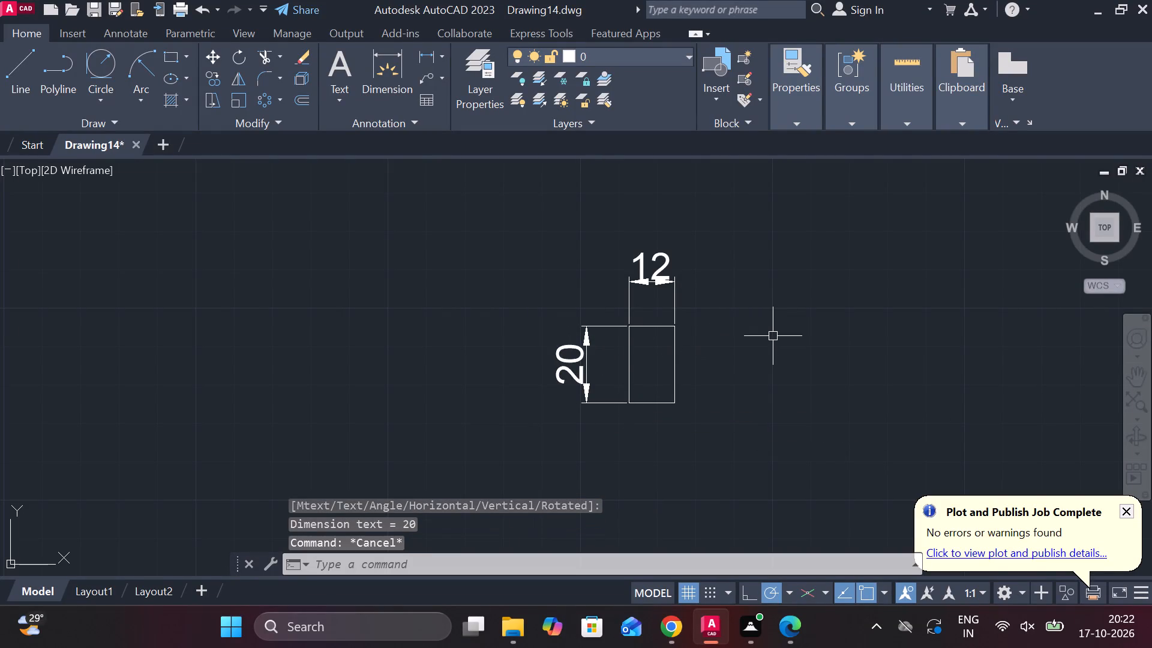
Draw a vertical centre line through the rectangle from the top edge's midpoint to the bottom edge's midpoint.
{"action": "key", "text": "l"}
{"action": "key", "text": "Return"}
{"action": "left_click", "coordinate": [652, 329]}
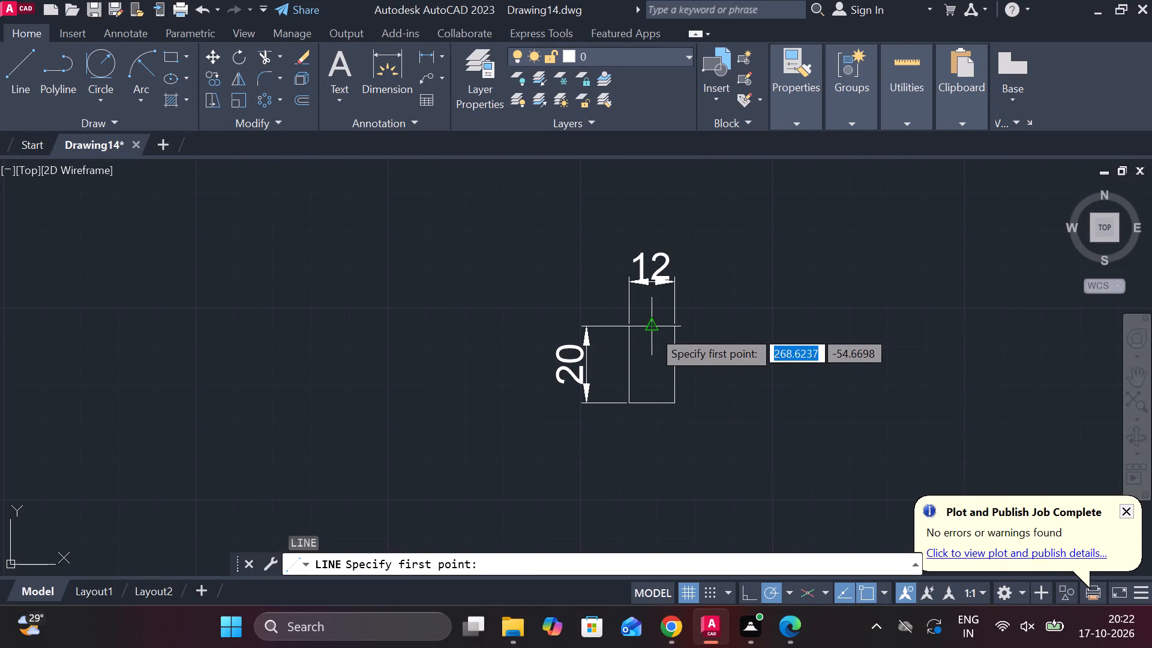
{"action": "left_click", "coordinate": [652, 406]}
{"action": "key", "text": "Escape"}
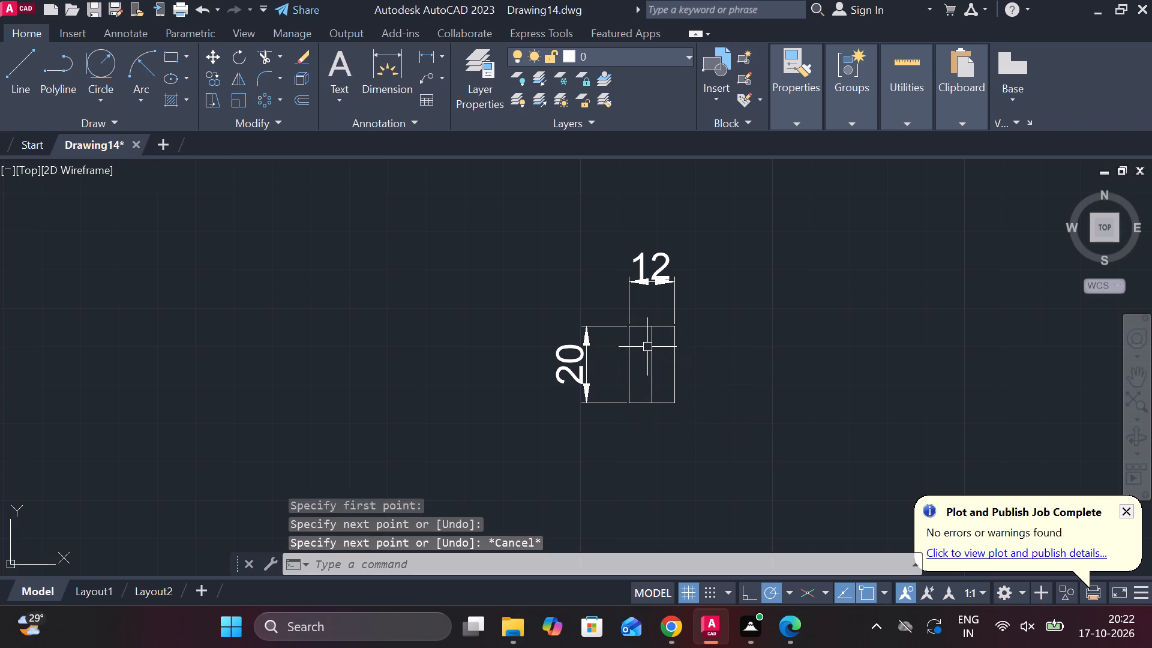
Offset the rectangle's vertical centre line by 1.5 to each side.
{"action": "left_click", "coordinate": [652, 346]}
{"action": "key", "text": "o"}
{"action": "key", "text": "Return"}
{"action": "key", "text": "Return"}
{"action": "scroll", "coordinate": [654, 346], "scroll_direction": "up", "scroll_amount": 1}
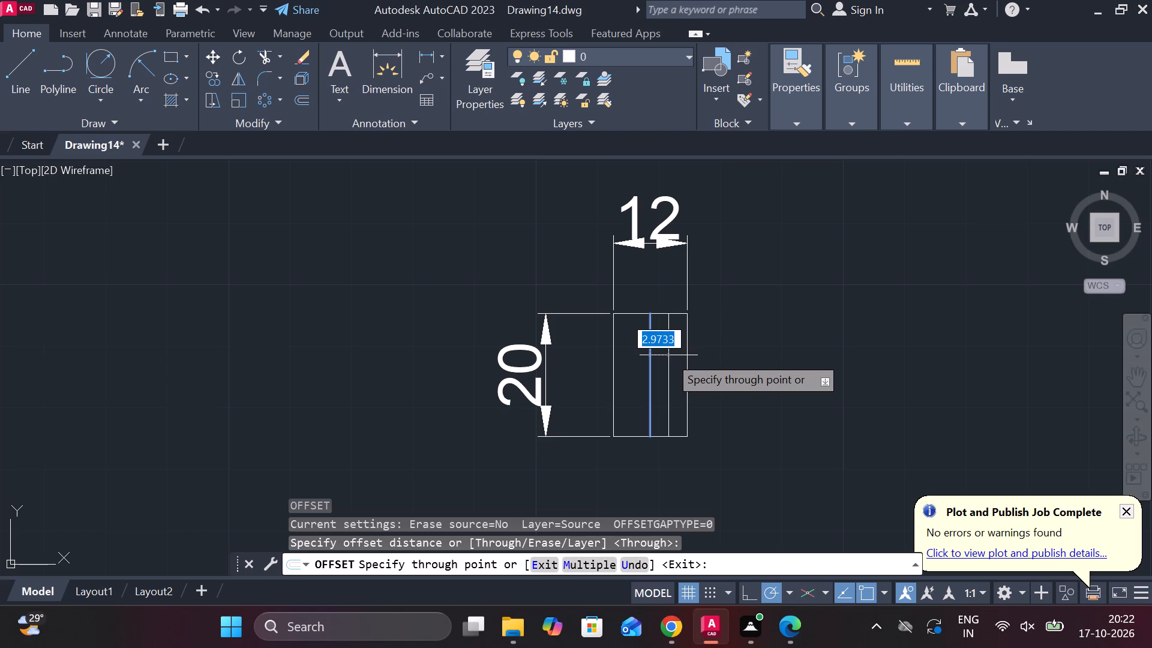
{"action": "type", "text": "1."}
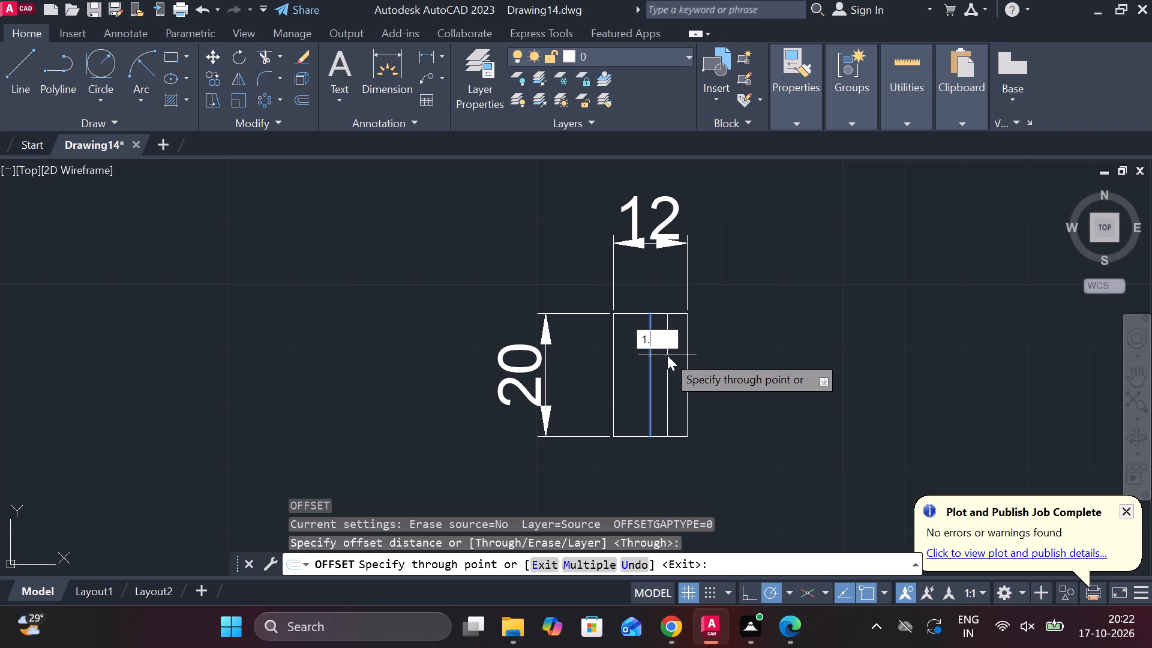
{"action": "type", "text": "5"}
{"action": "key", "text": "space"}
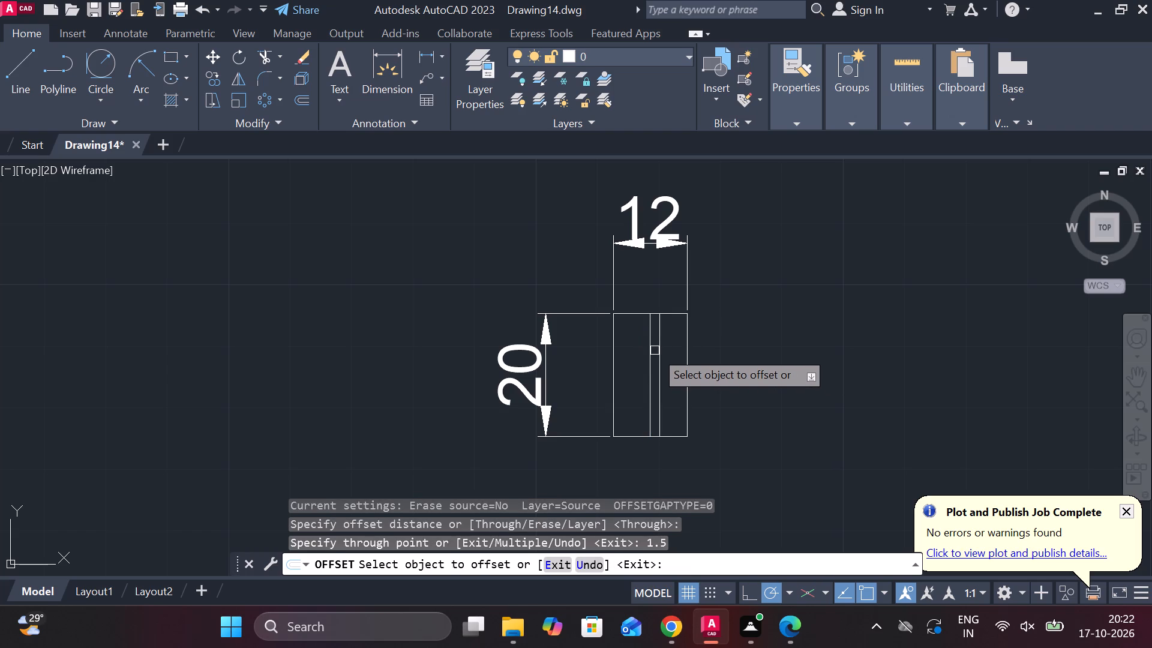
{"action": "left_click", "coordinate": [652, 342]}
{"action": "type", "text": "1."}
{"action": "type", "text": "5"}
{"action": "key", "text": "space"}
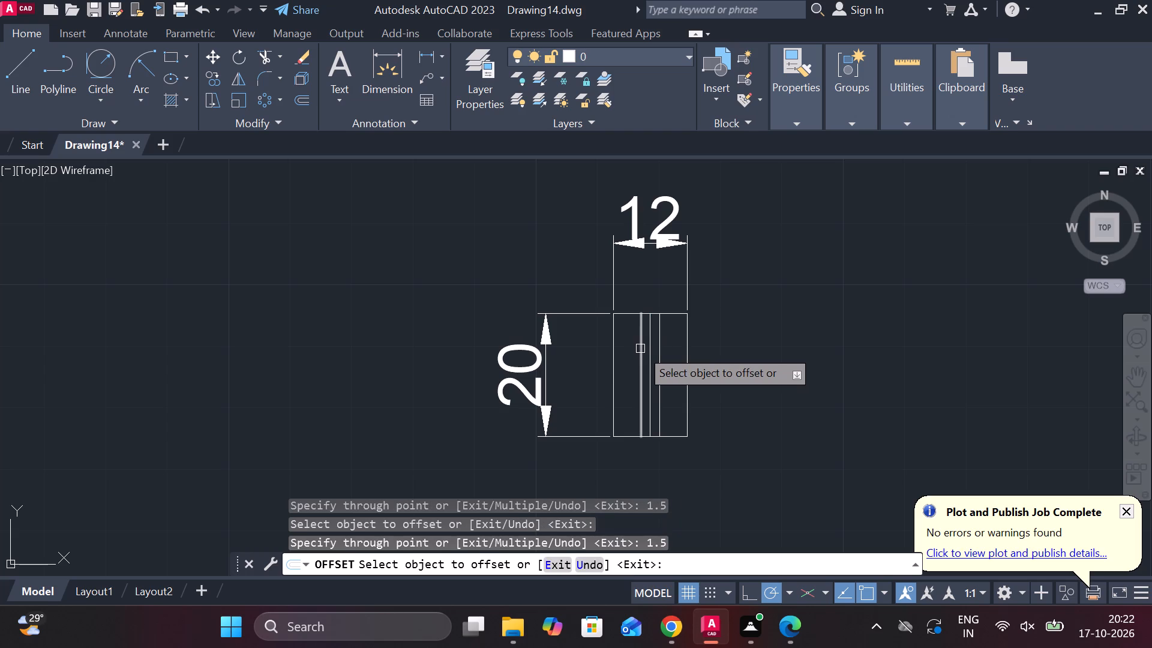
{"action": "key", "text": "Escape"}
Set the centre line and its two offset lines to the DASHED linetype.
{"action": "left_click", "coordinate": [651, 358]}
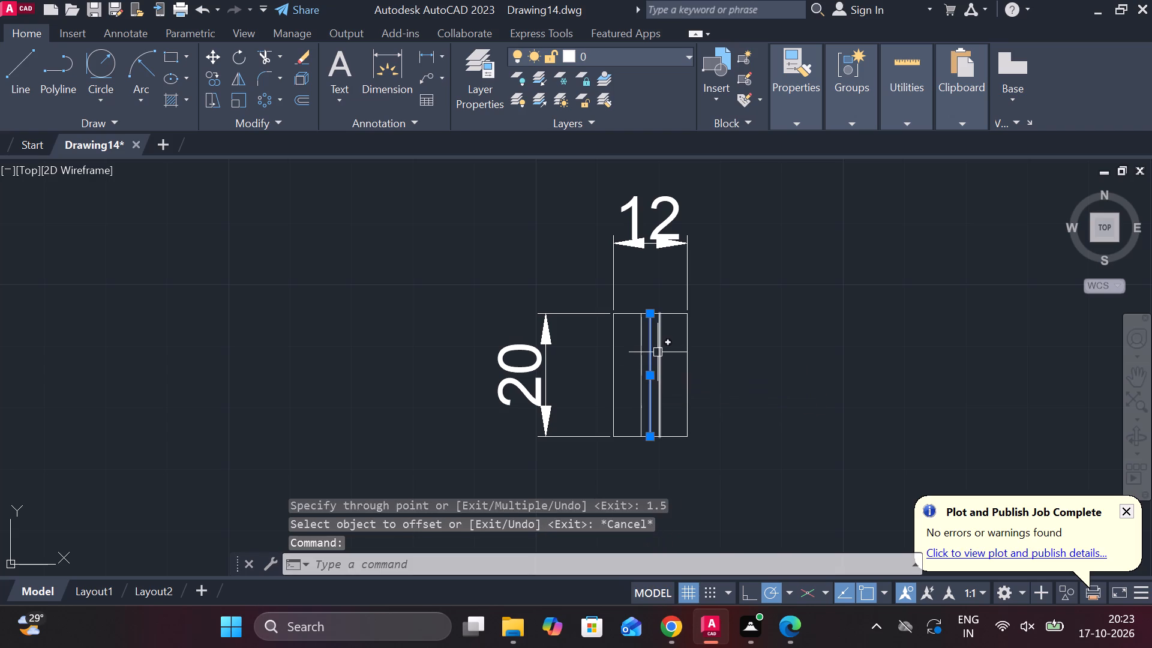
{"action": "left_click", "coordinate": [659, 351]}
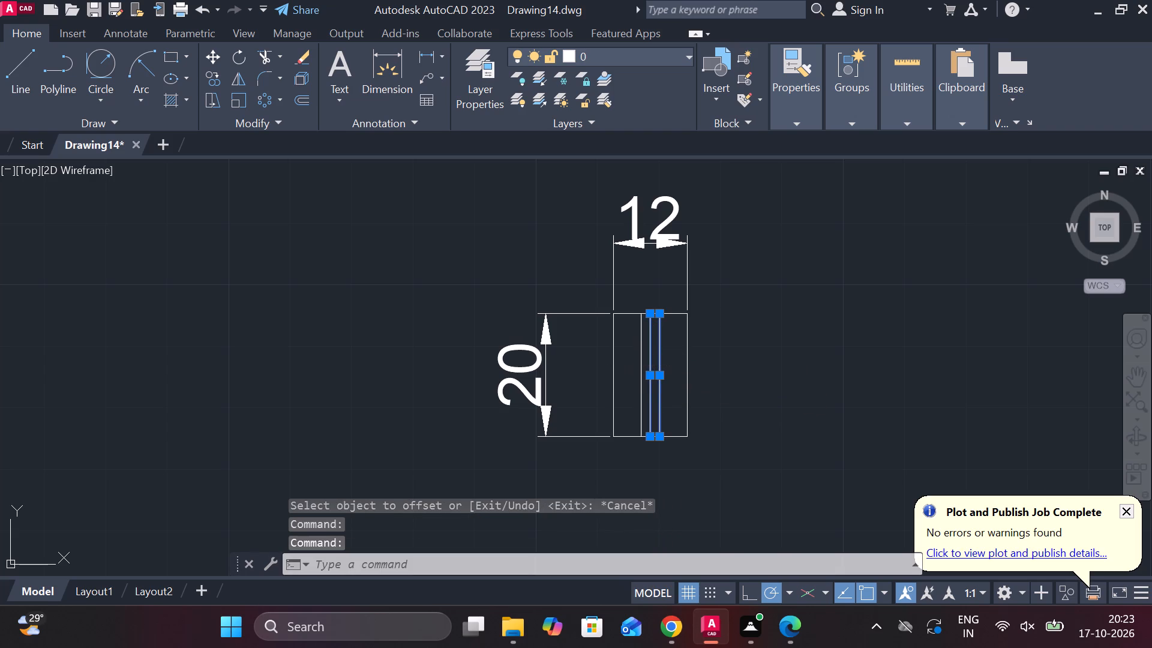
{"action": "left_click", "coordinate": [639, 365]}
{"action": "left_click", "coordinate": [787, 116]}
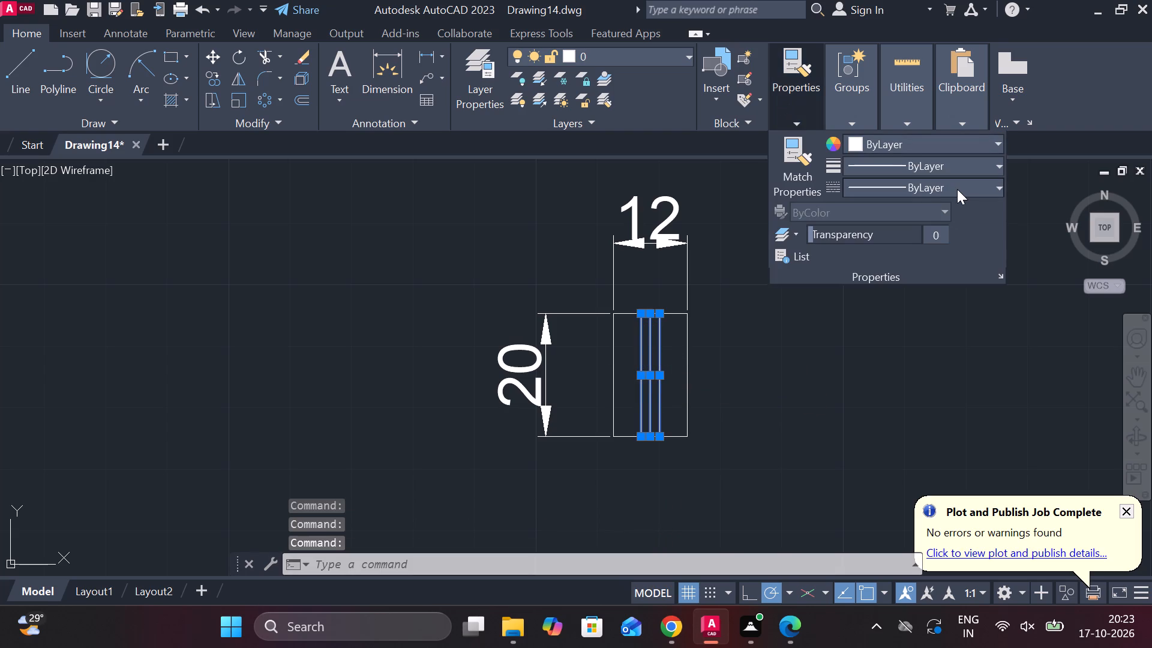
{"action": "left_click", "coordinate": [957, 189]}
{"action": "left_click", "coordinate": [928, 266]}
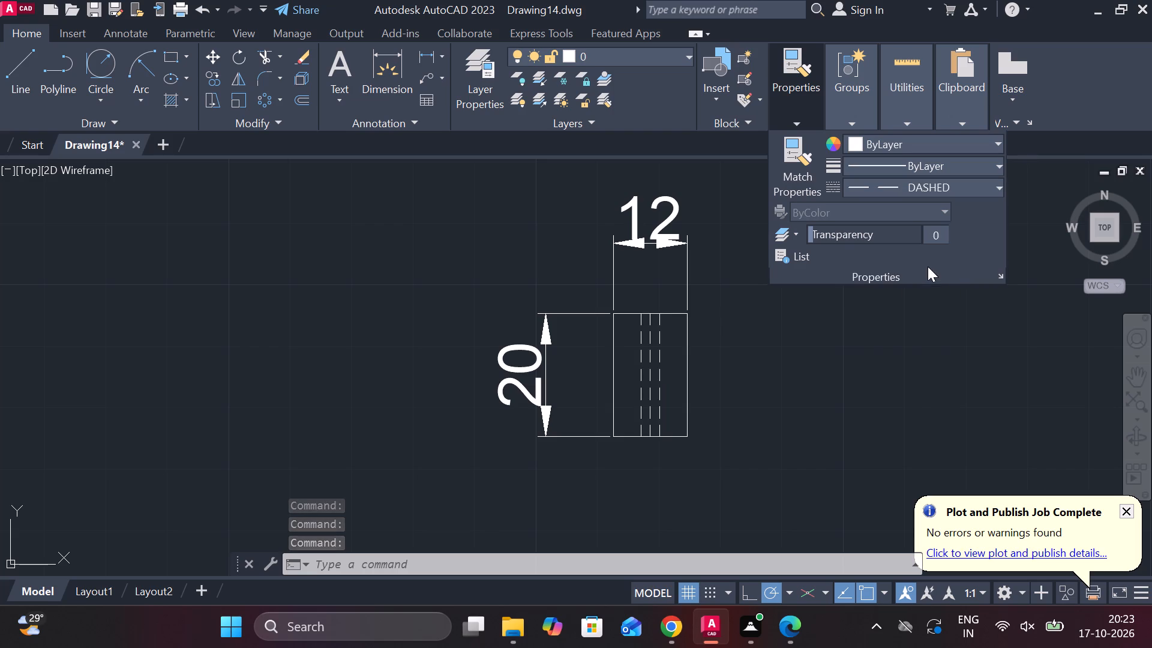
{"action": "key", "text": "Escape"}
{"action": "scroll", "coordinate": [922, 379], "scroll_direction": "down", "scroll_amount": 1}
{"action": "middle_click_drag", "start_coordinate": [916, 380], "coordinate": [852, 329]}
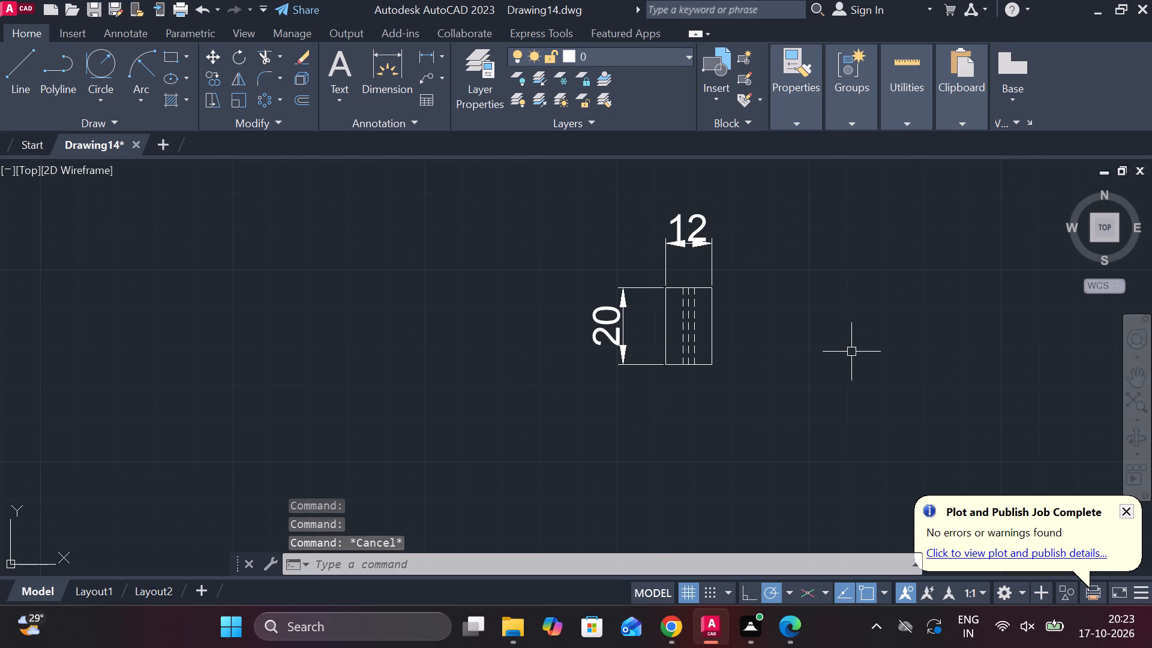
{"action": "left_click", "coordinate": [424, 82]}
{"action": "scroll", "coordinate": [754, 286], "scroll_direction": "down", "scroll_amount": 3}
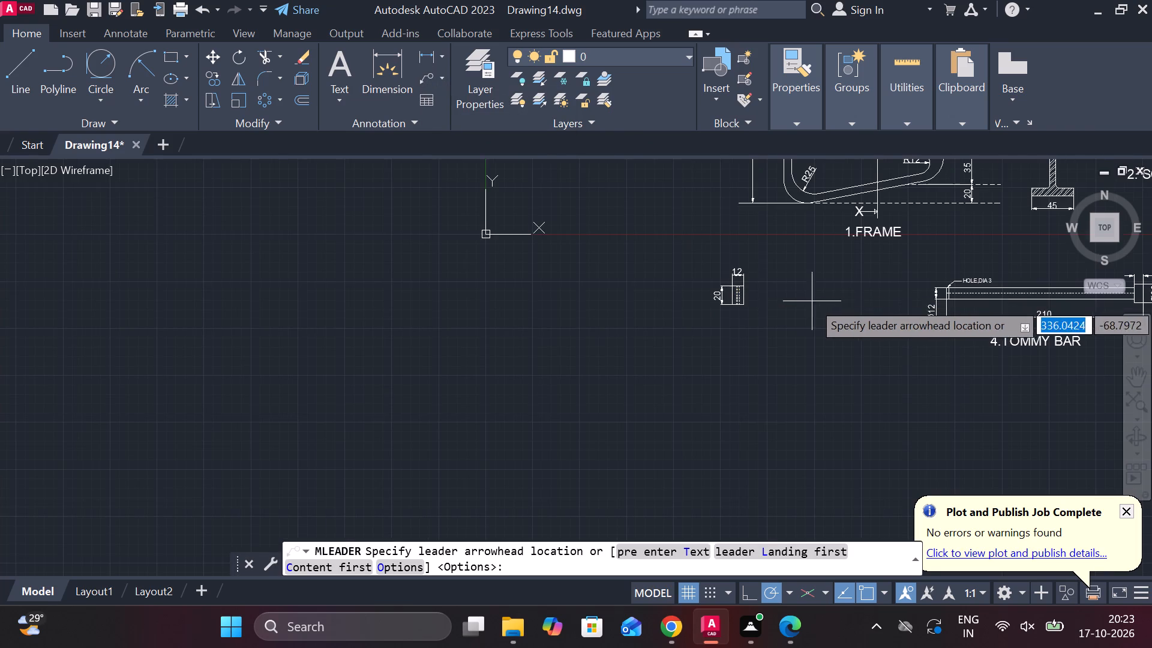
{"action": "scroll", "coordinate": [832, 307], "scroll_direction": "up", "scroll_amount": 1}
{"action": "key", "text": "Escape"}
Move the 12 by 20 part with its dimensions closer to the tommy bar, just left of its Ø12 dimension.
{"action": "left_click", "coordinate": [619, 229]}
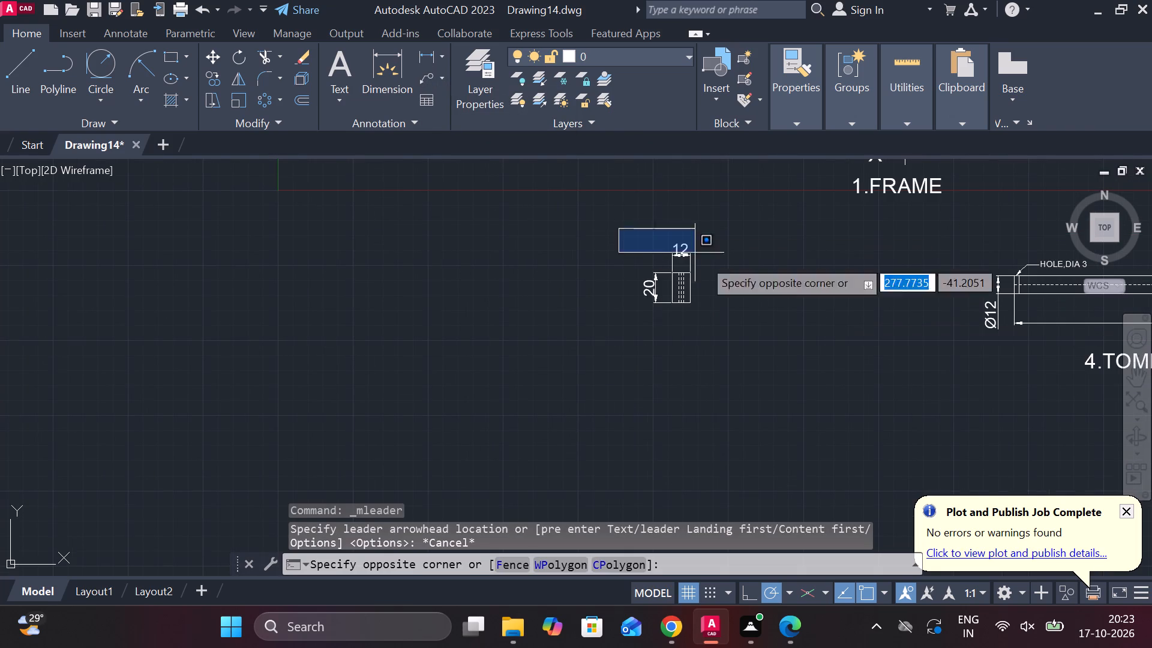
{"action": "left_click", "coordinate": [745, 341]}
{"action": "key", "text": "m"}
{"action": "key", "text": "Return"}
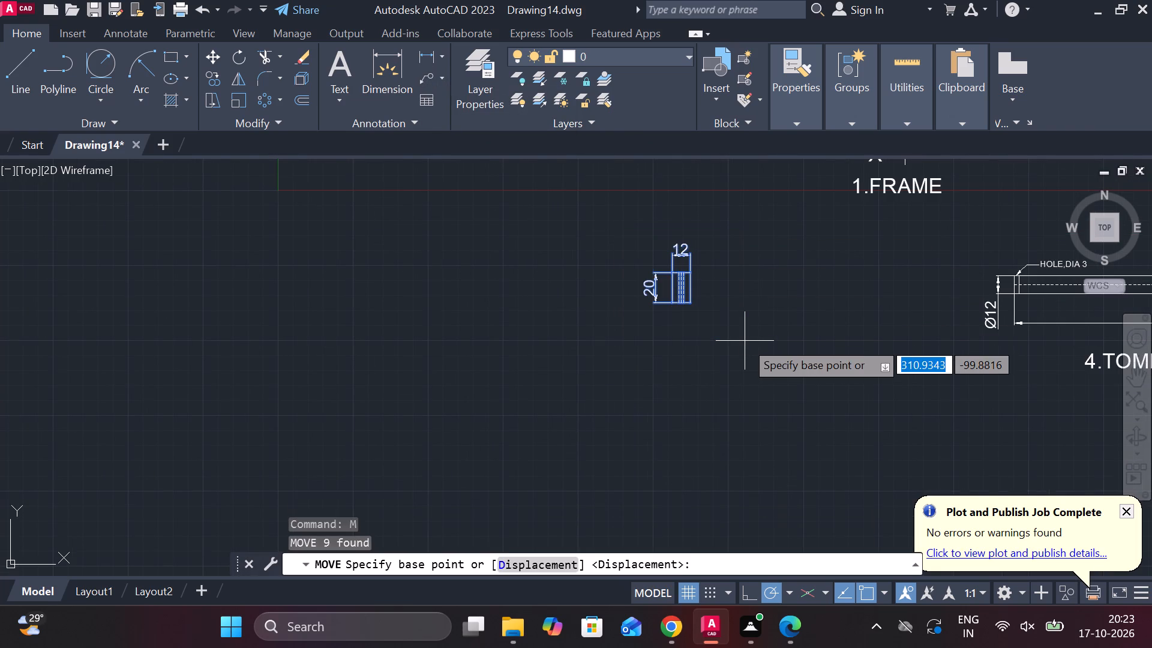
{"action": "left_click", "coordinate": [728, 313]}
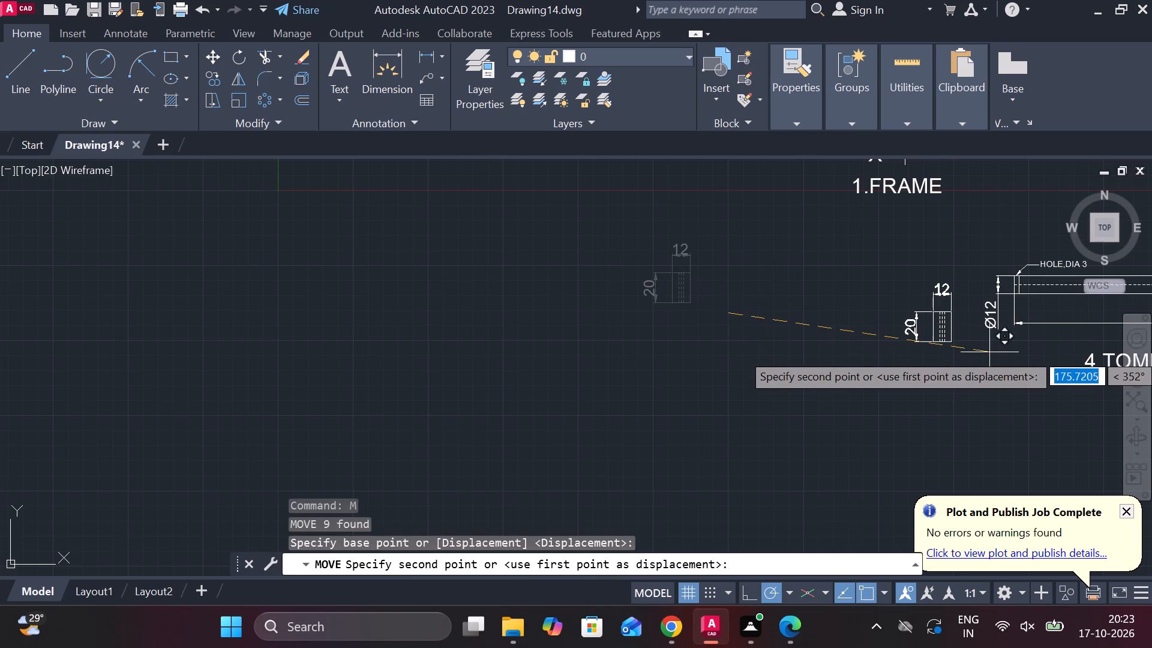
{"action": "middle_click_drag", "start_coordinate": [978, 352], "coordinate": [750, 352]}
{"action": "scroll", "coordinate": [749, 341], "scroll_direction": "up", "scroll_amount": 1}
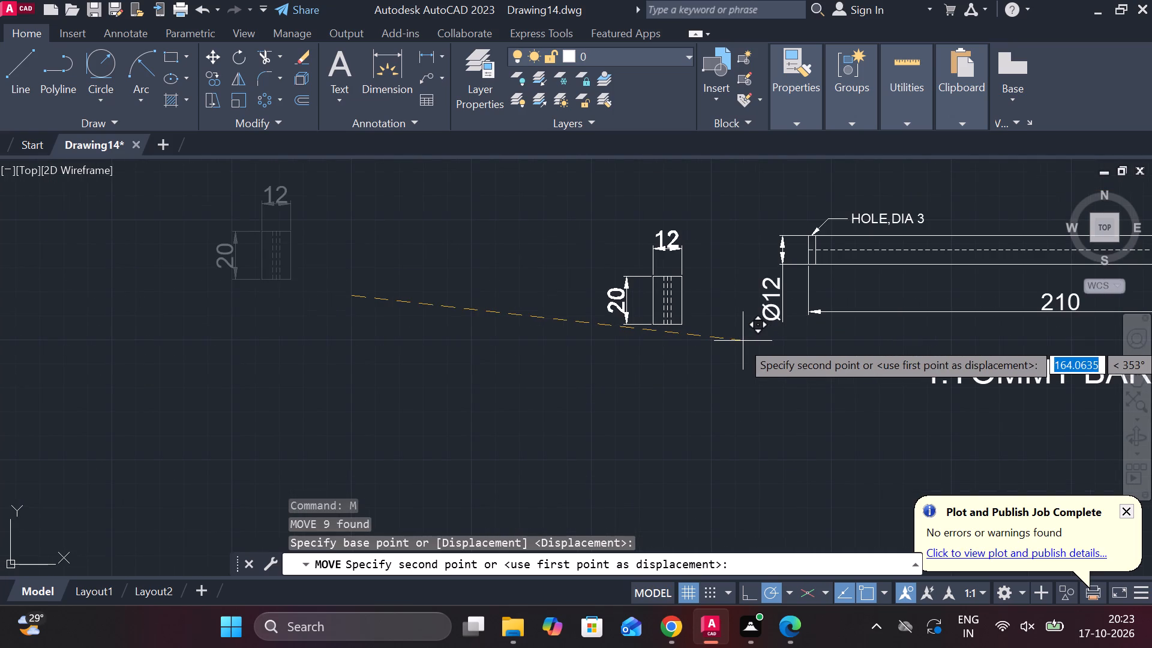
{"action": "left_click", "coordinate": [731, 341]}
{"action": "key", "text": "Escape"}
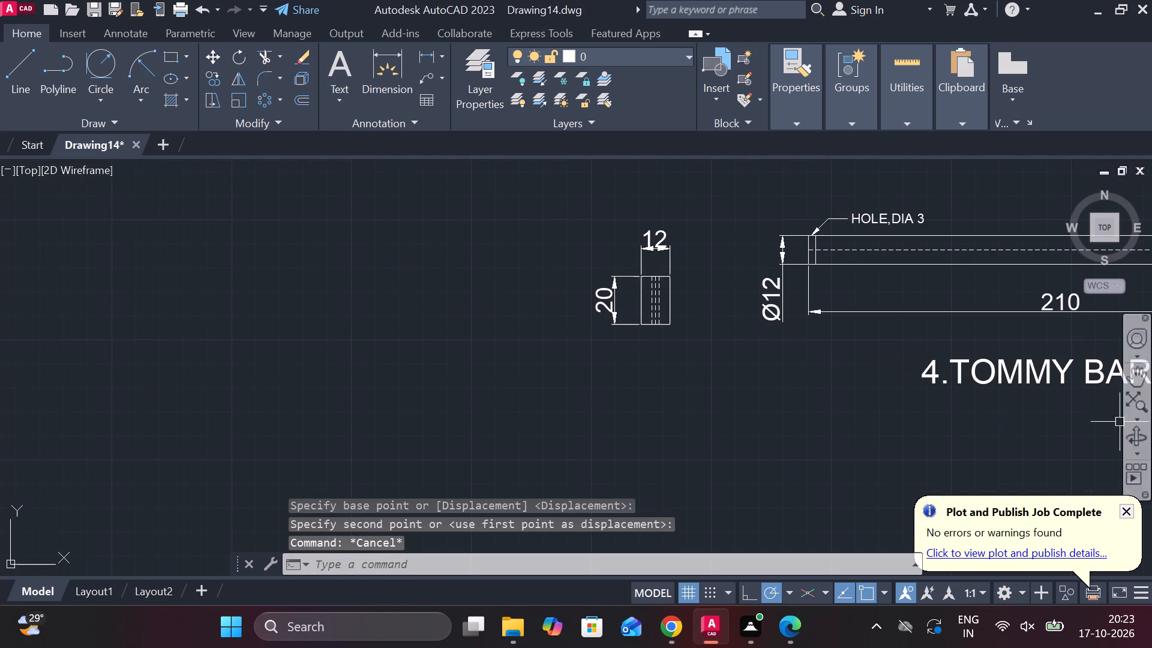
Copy the 4.TOMMY BAR title and place the copy below the 12 by 20 part.
{"action": "left_click", "coordinate": [997, 365]}
{"action": "key", "text": "ctrl+c"}
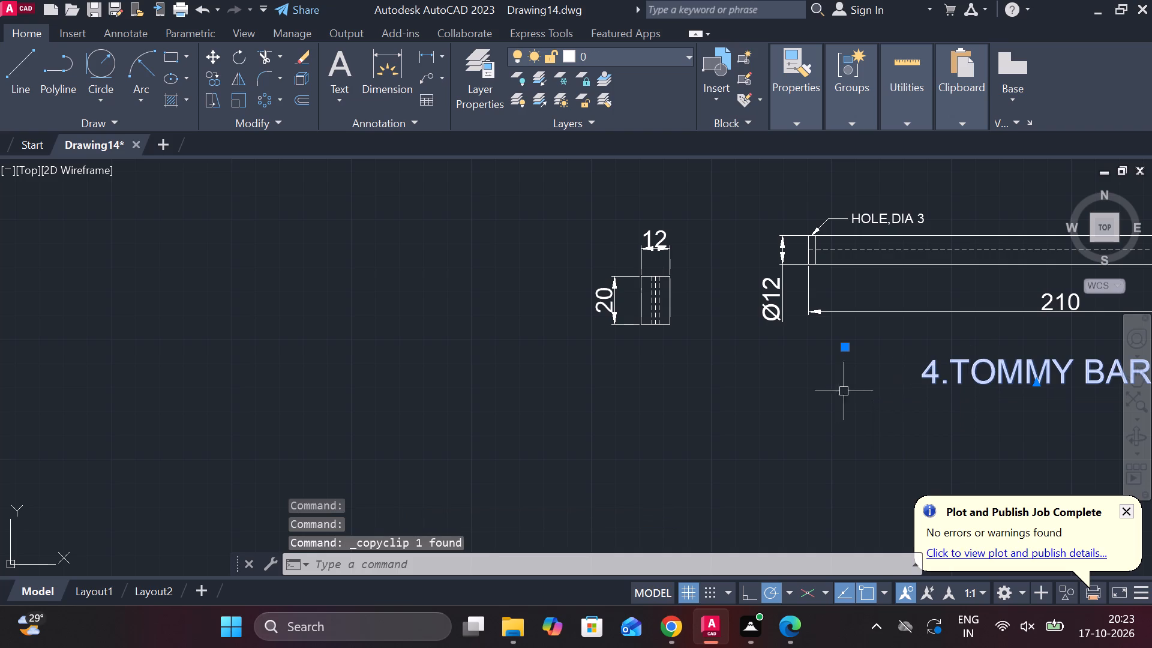
{"action": "key", "text": "ctrl+v"}
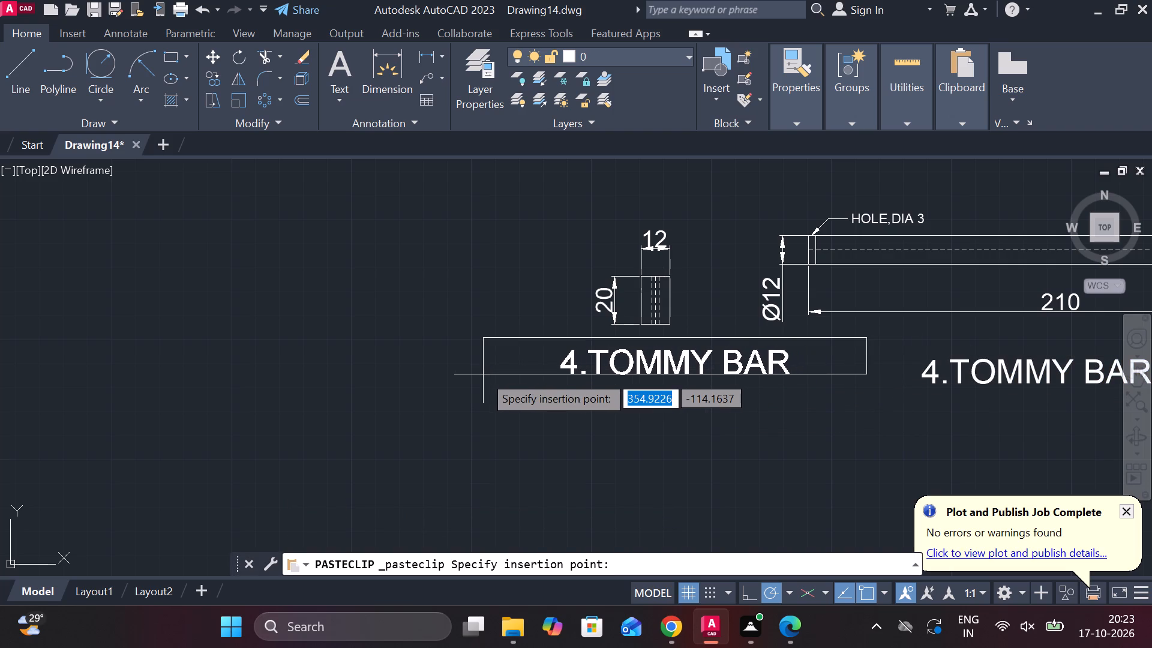
{"action": "left_click", "coordinate": [483, 374]}
Narrow the copied title's text frame to about 100 wide so it fits the text closely.
{"action": "double_click", "coordinate": [629, 357]}
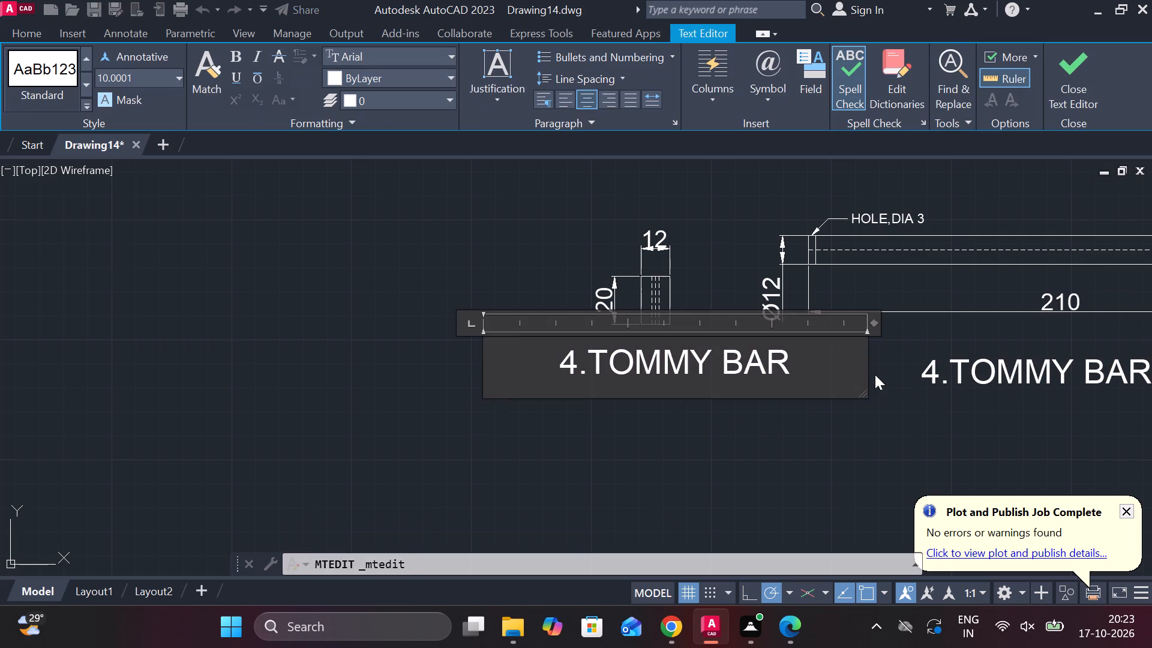
{"action": "left_click_drag", "start_coordinate": [867, 364], "coordinate": [712, 370]}
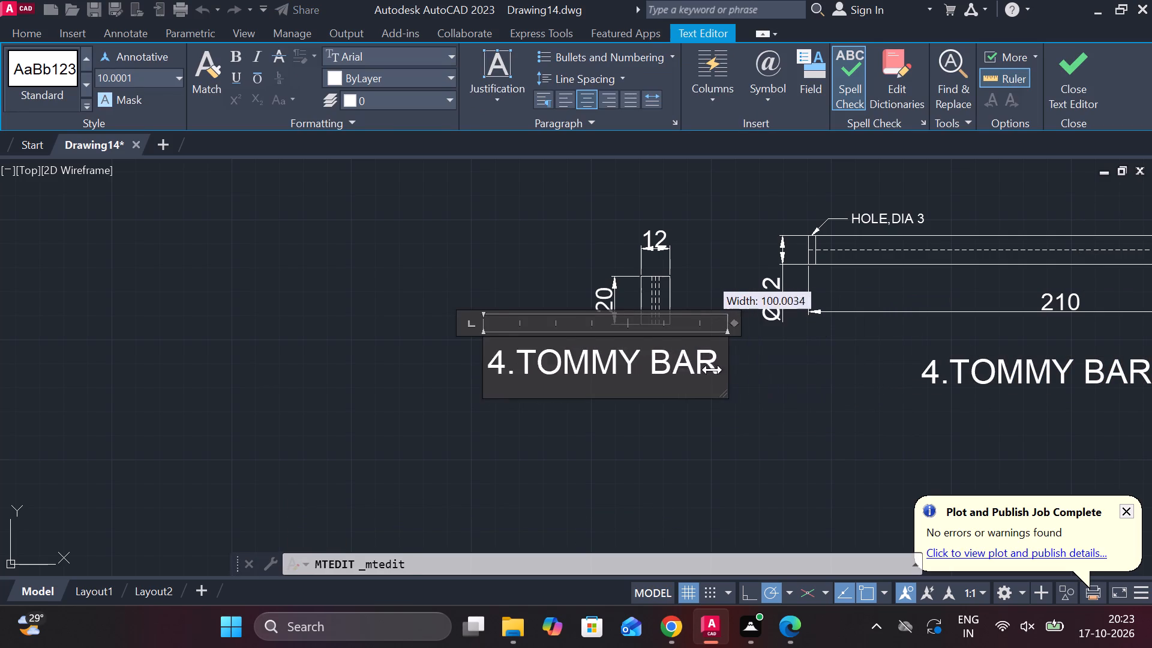
{"action": "left_click_drag", "start_coordinate": [712, 370], "coordinate": [730, 364]}
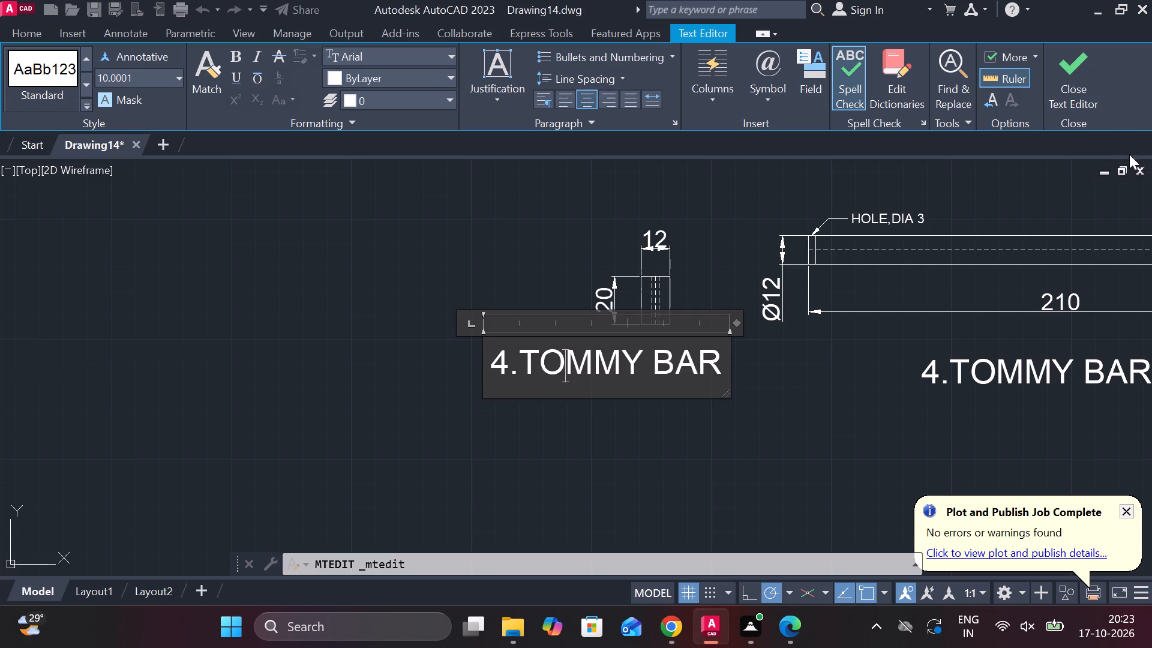
{"action": "left_click", "coordinate": [1081, 76]}
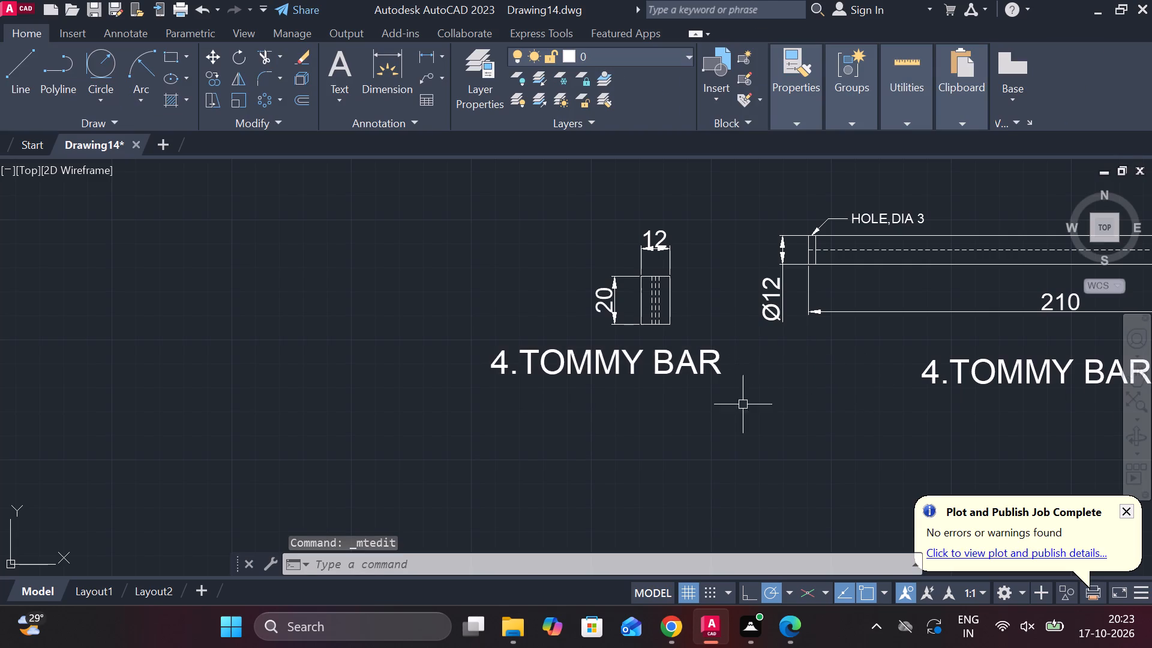
Shift the copied title about 27 horizontally towards the tommy bar, roughly centring it under the small part.
{"action": "left_click", "coordinate": [686, 374]}
{"action": "key", "text": "Escape"}
{"action": "left_click", "coordinate": [644, 362]}
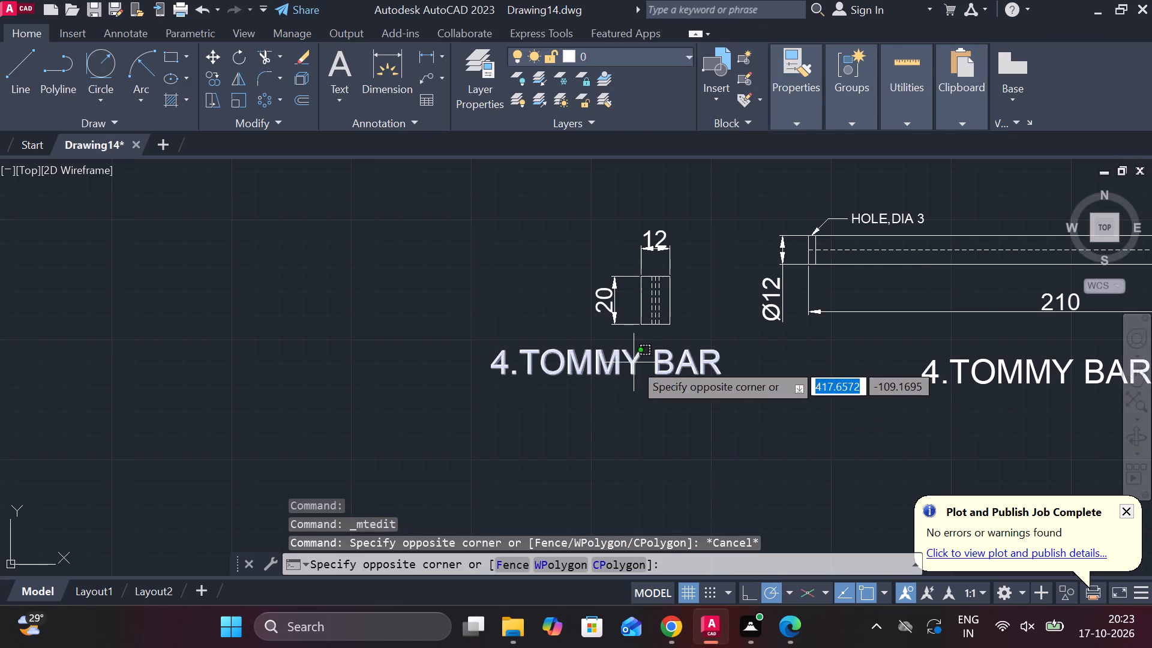
{"action": "key", "text": "Escape"}
{"action": "left_click", "coordinate": [599, 365]}
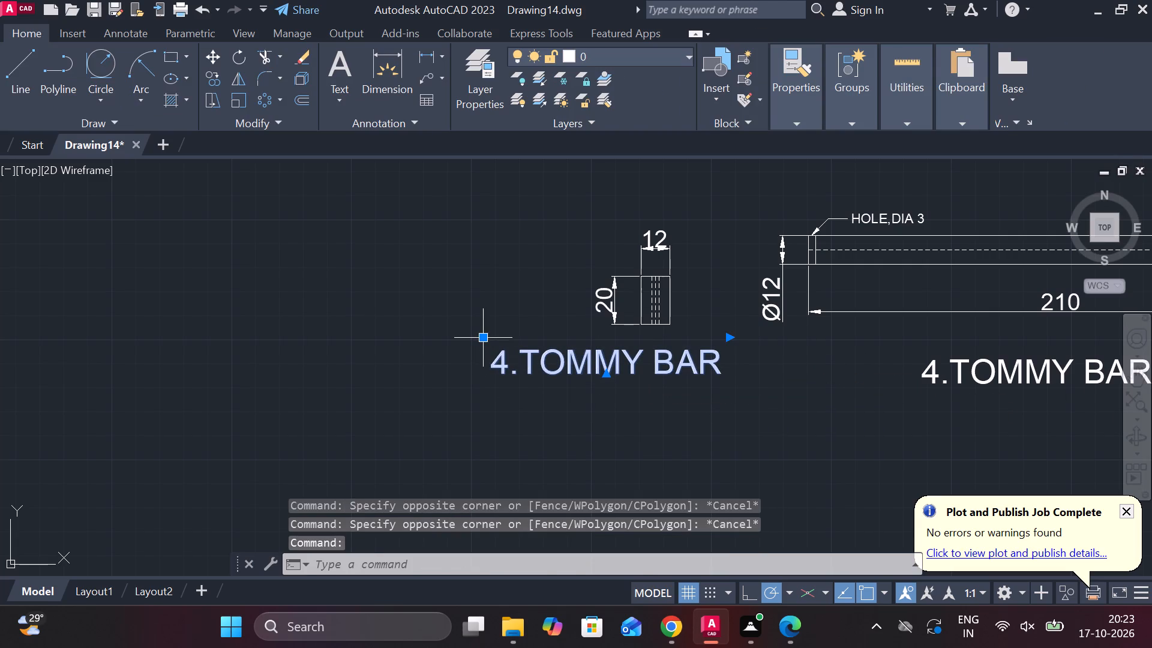
{"action": "left_click", "coordinate": [482, 337]}
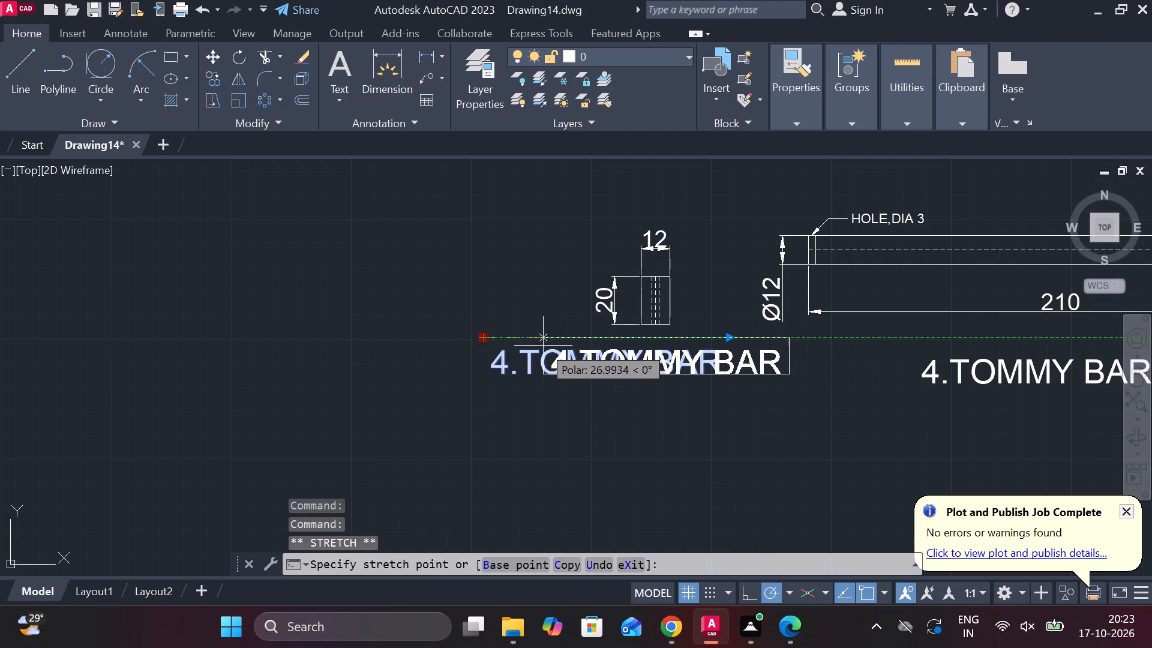
{"action": "left_click", "coordinate": [542, 346]}
{"action": "key", "text": "Escape"}
Change the copied title's text to 5.COLLAR.
{"action": "double_click", "coordinate": [664, 361]}
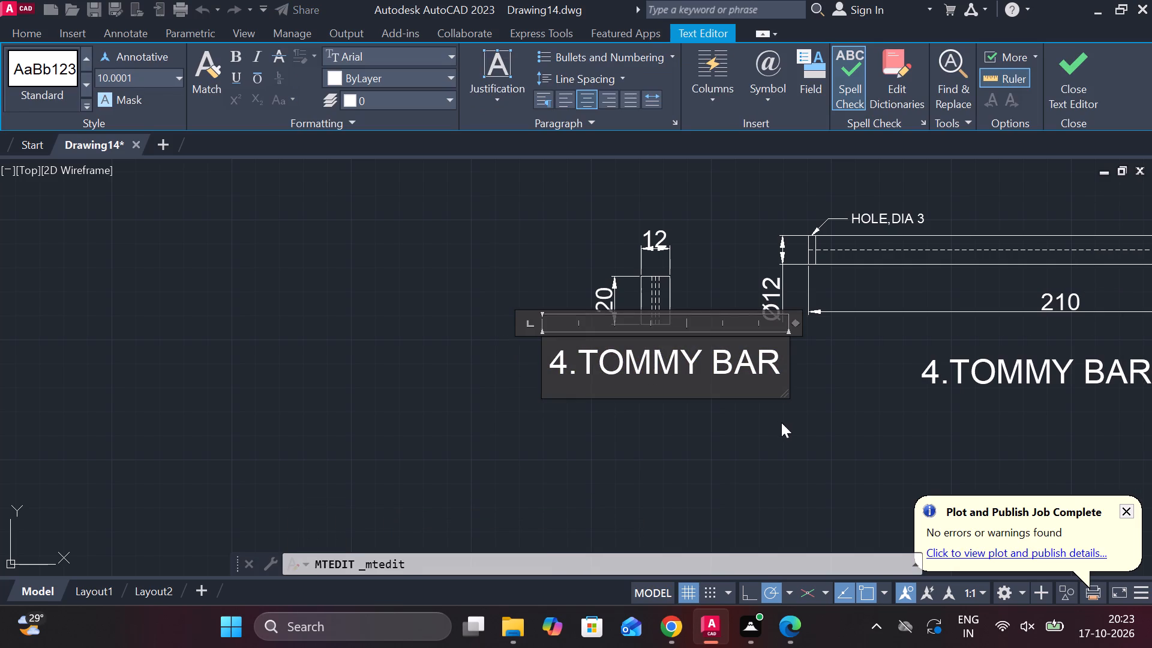
{"action": "left_click", "coordinate": [777, 358]}
{"action": "key", "text": "BackSpace"}
{"action": "key", "text": "BackSpace"}
{"action": "key", "text": "BackSpace"}
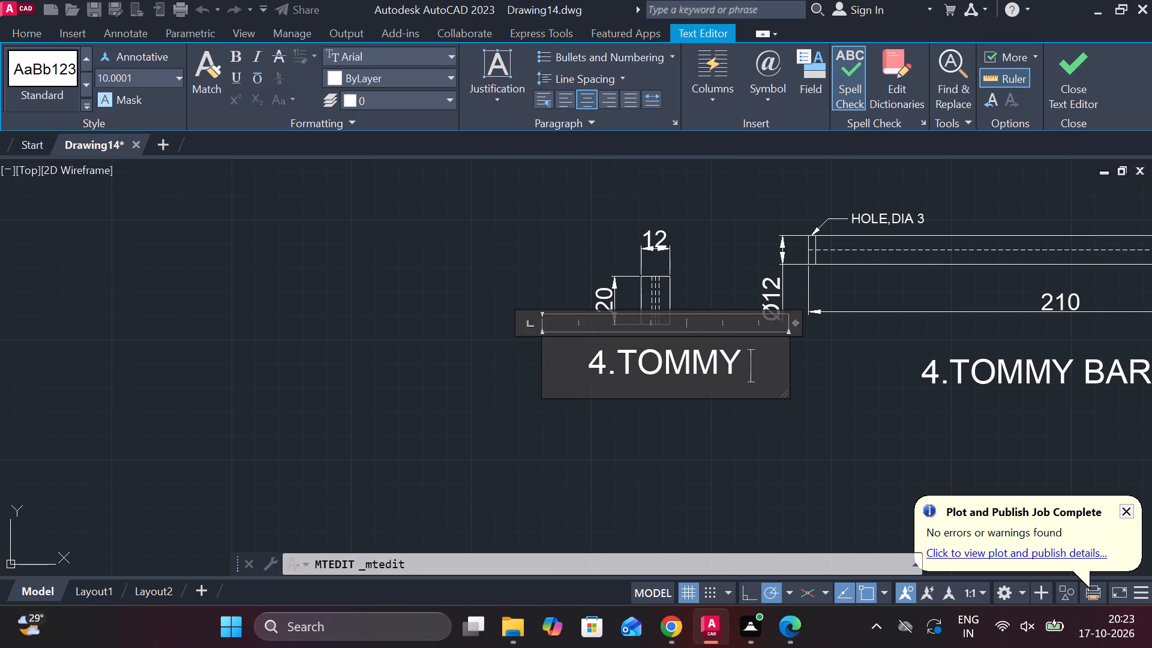
{"action": "key", "text": "BackSpace"}
{"action": "key", "text": "BackSpace"}
{"action": "key", "text": "BackSpace"}
{"action": "key", "text": "BackSpace"}
{"action": "key", "text": "BackSpace"}
{"action": "key", "text": "BackSpace"}
{"action": "key", "text": "BackSpace"}
{"action": "key", "text": "BackSpace"}
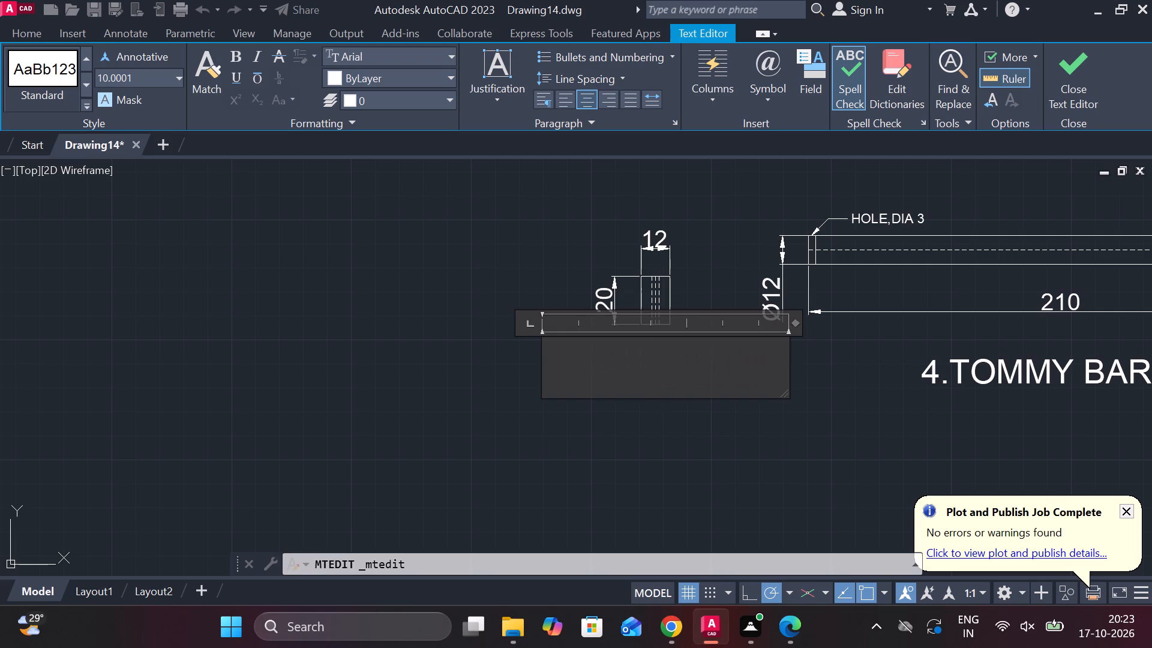
{"action": "type", "text": "COLLAR"}
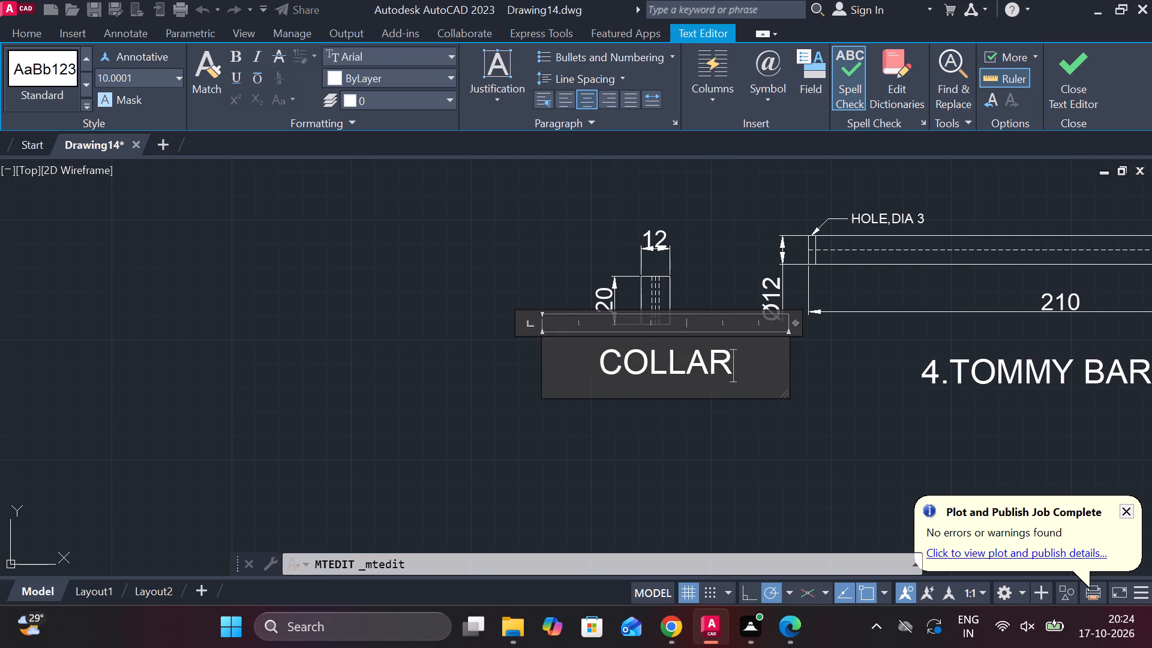
{"action": "left_click", "coordinate": [600, 359]}
{"action": "type", "text": "5."}
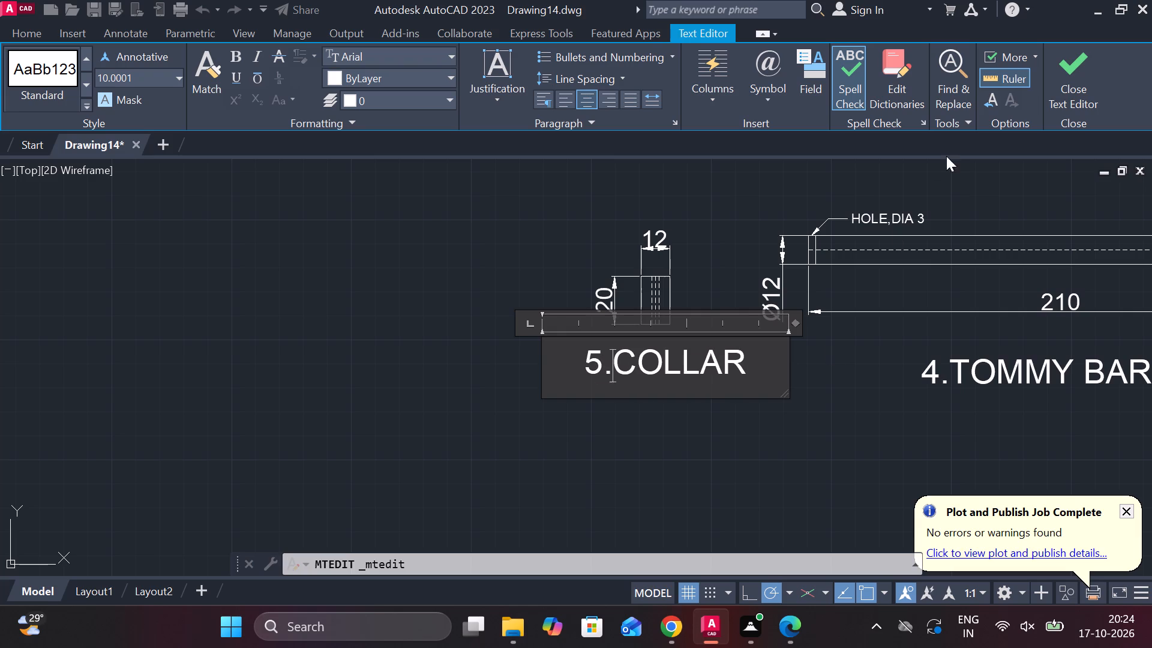
{"action": "left_click", "coordinate": [1057, 72]}
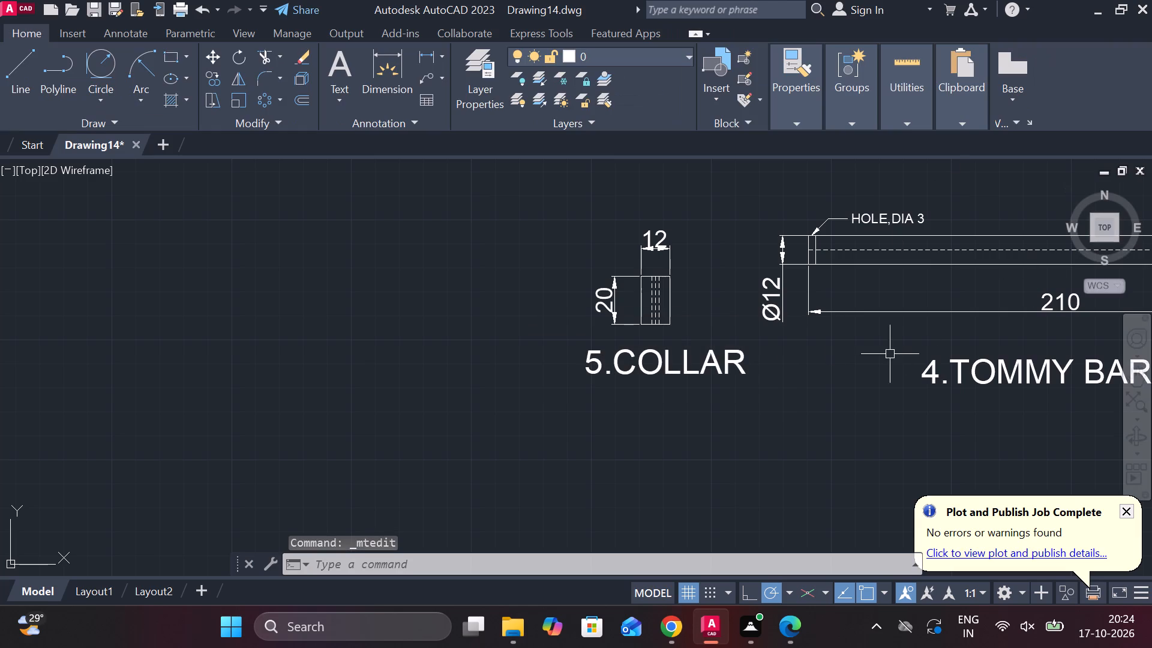
Draw a 20-long vertical line in the empty area beside 5.COLLAR, opposite the tommy bar, to start the next part.
{"action": "scroll", "coordinate": [866, 377], "scroll_direction": "down", "scroll_amount": 1}
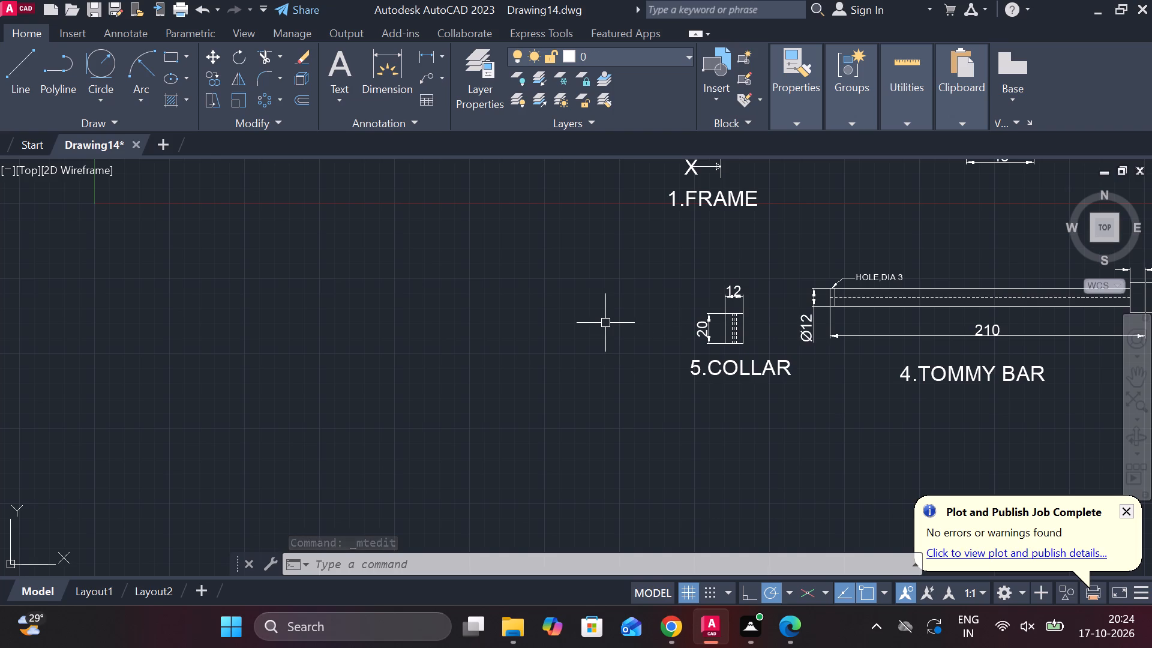
{"action": "key", "text": "l"}
{"action": "key", "text": "Return"}
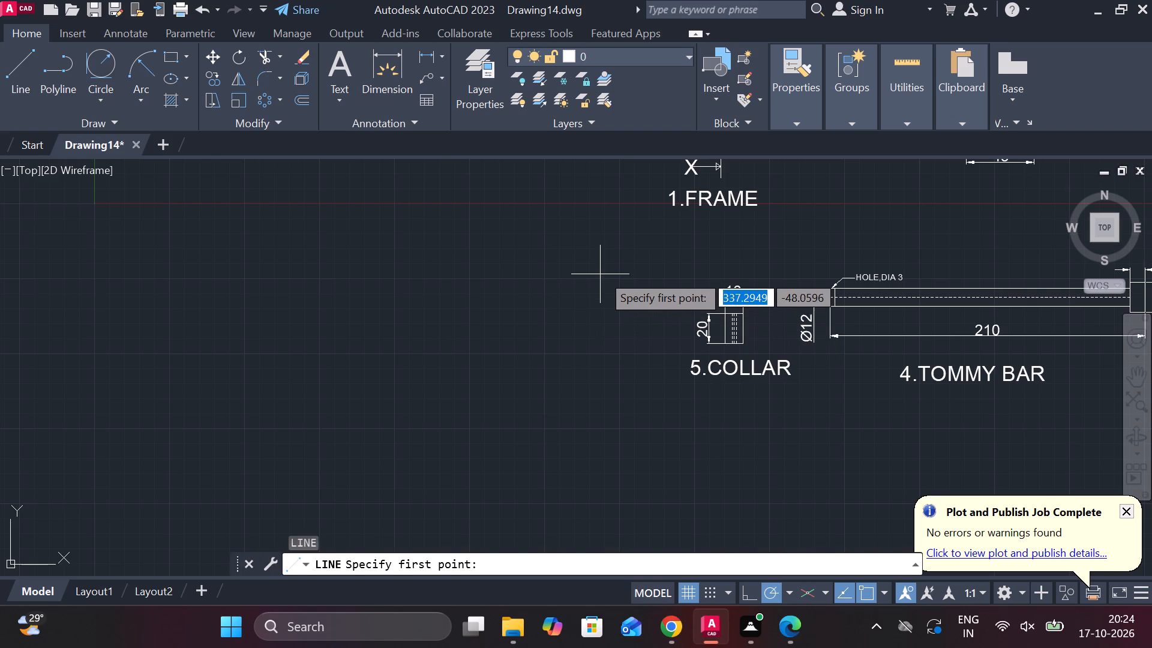
{"action": "left_click", "coordinate": [601, 274]}
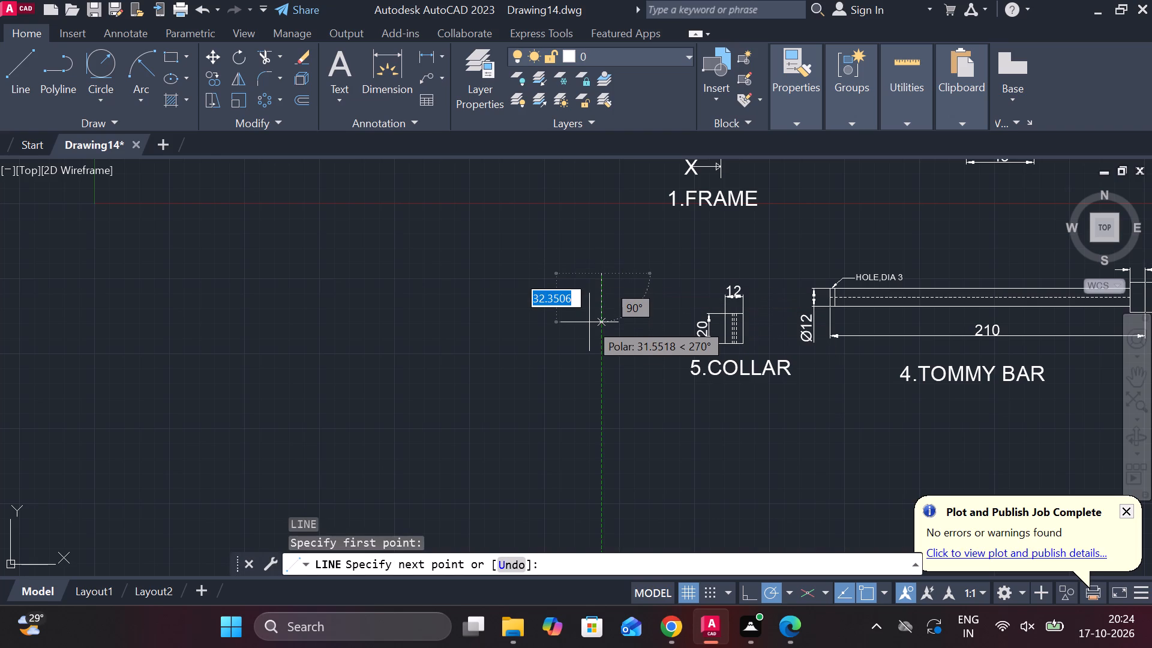
{"action": "type", "text": "20"}
{"action": "key", "text": "Return"}
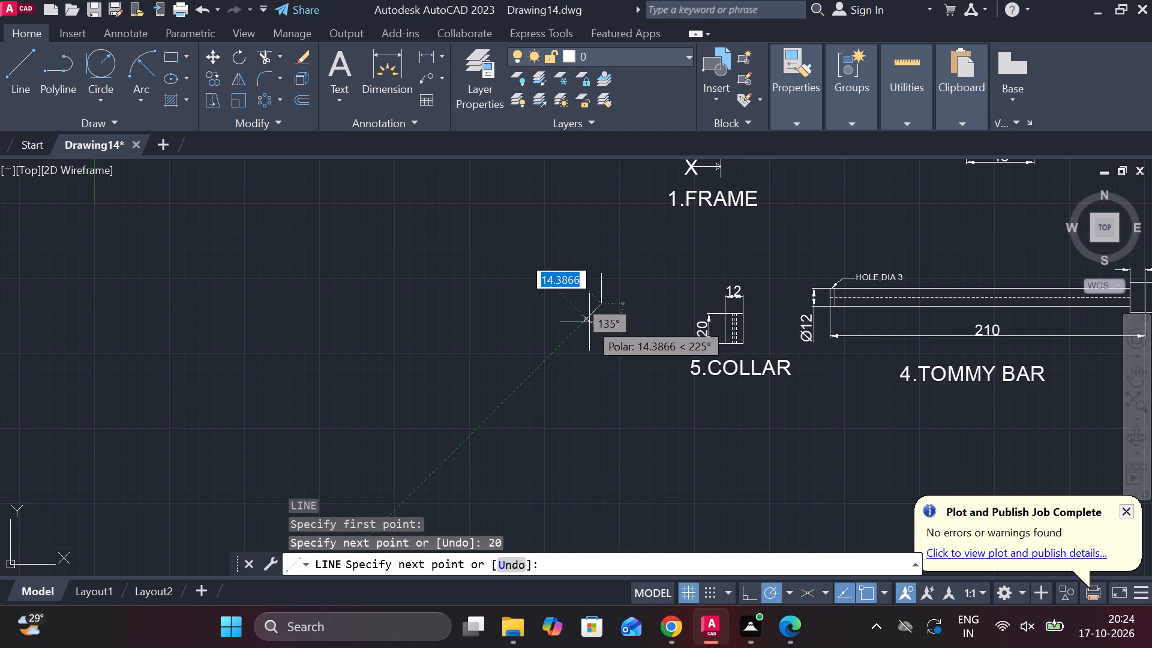
{"action": "scroll", "coordinate": [589, 322], "scroll_direction": "up", "scroll_amount": 2}
{"action": "middle_click_drag", "start_coordinate": [601, 334], "coordinate": [621, 435]}
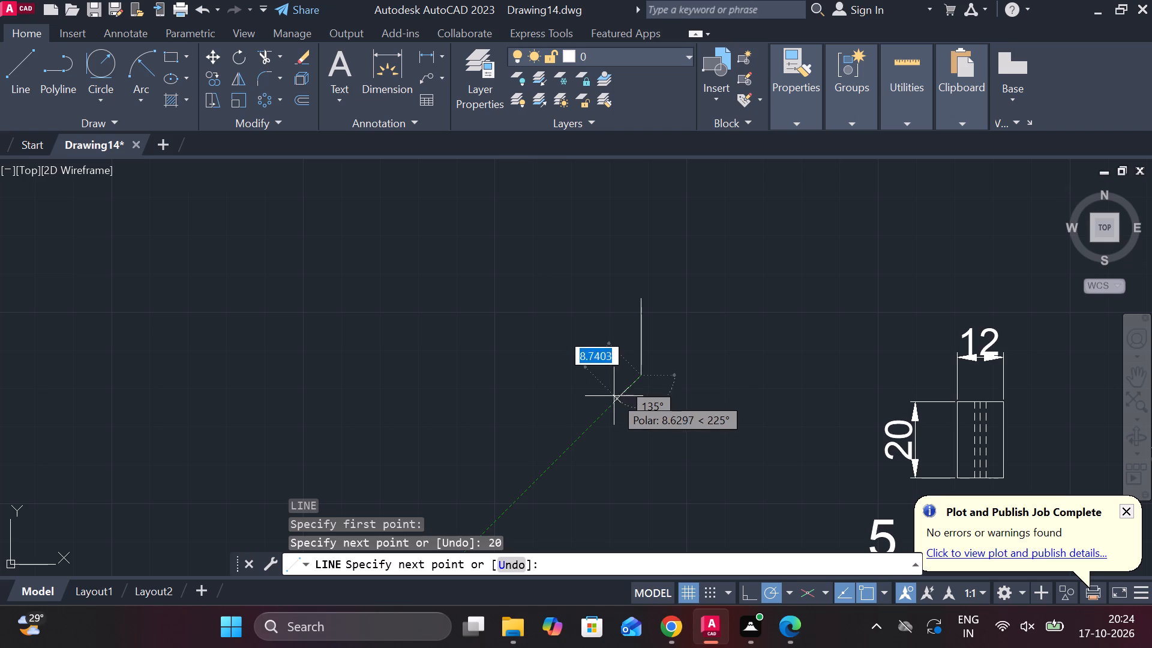
{"action": "scroll", "coordinate": [611, 356], "scroll_direction": "up", "scroll_amount": 2}
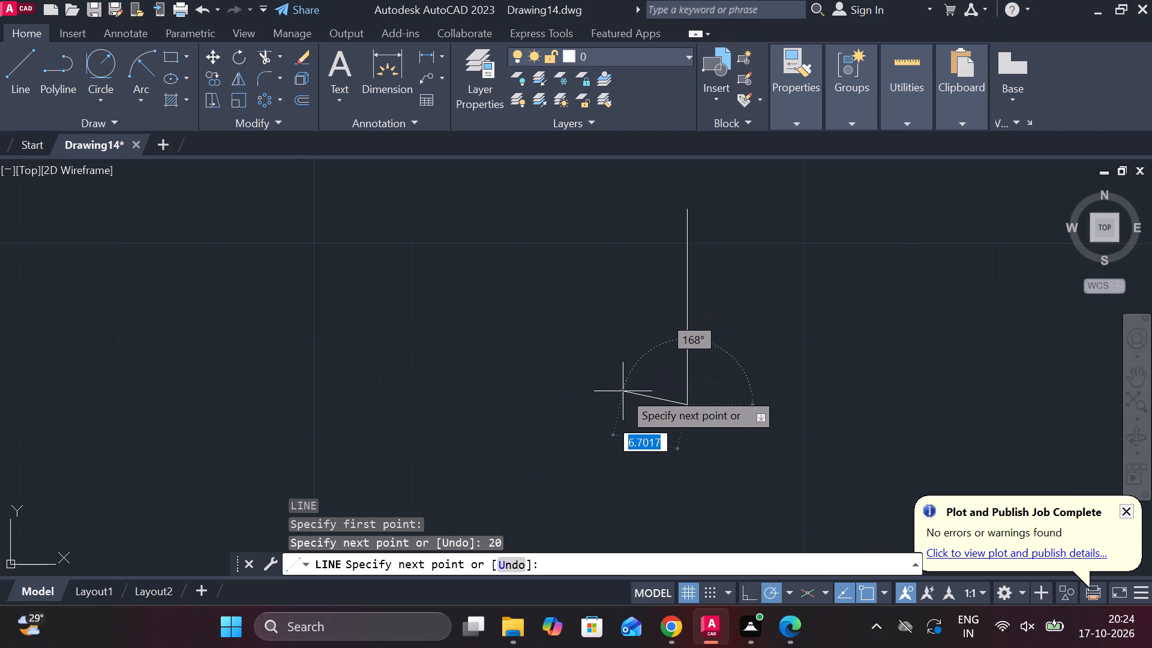
{"action": "key", "text": "Escape"}
Draw a 3-long horizontal line from the vertical line's upper end, heading away from the collar.
{"action": "key", "text": "space"}
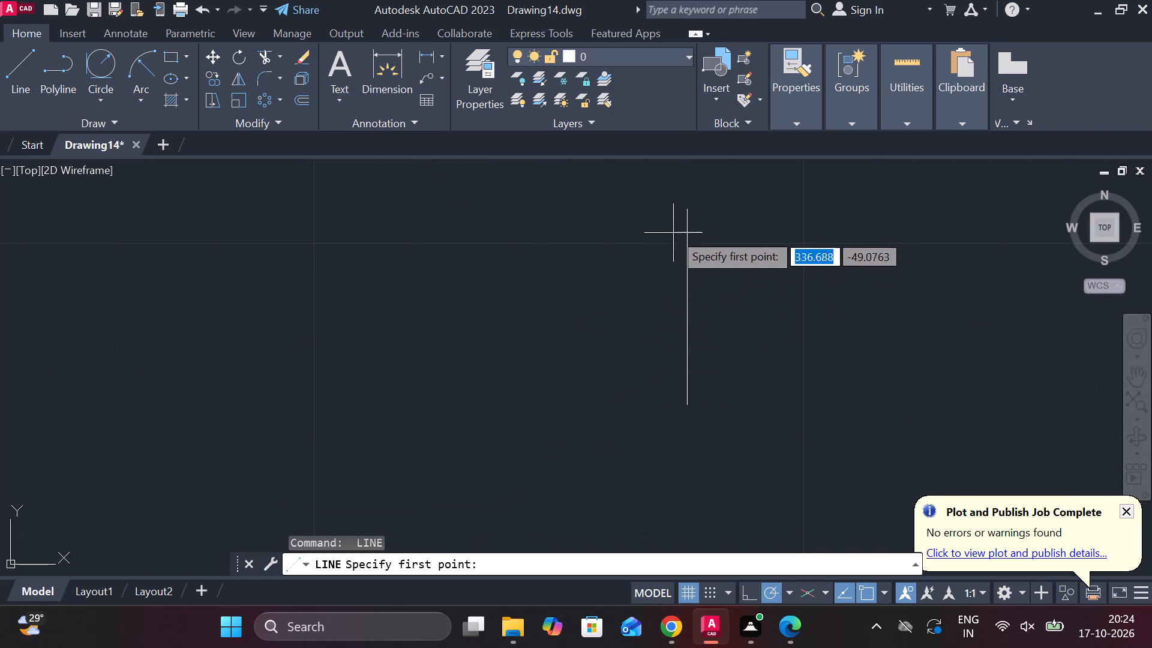
{"action": "left_click", "coordinate": [682, 210]}
{"action": "type", "text": "3"}
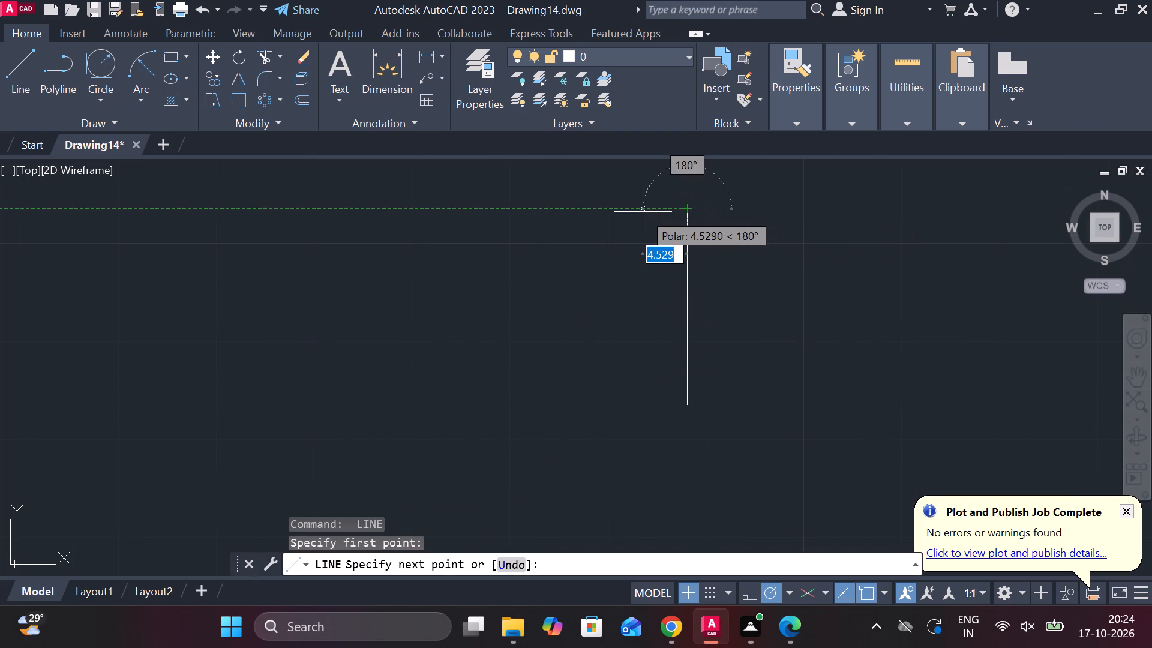
{"action": "key", "text": "space"}
{"action": "key", "text": "Escape"}
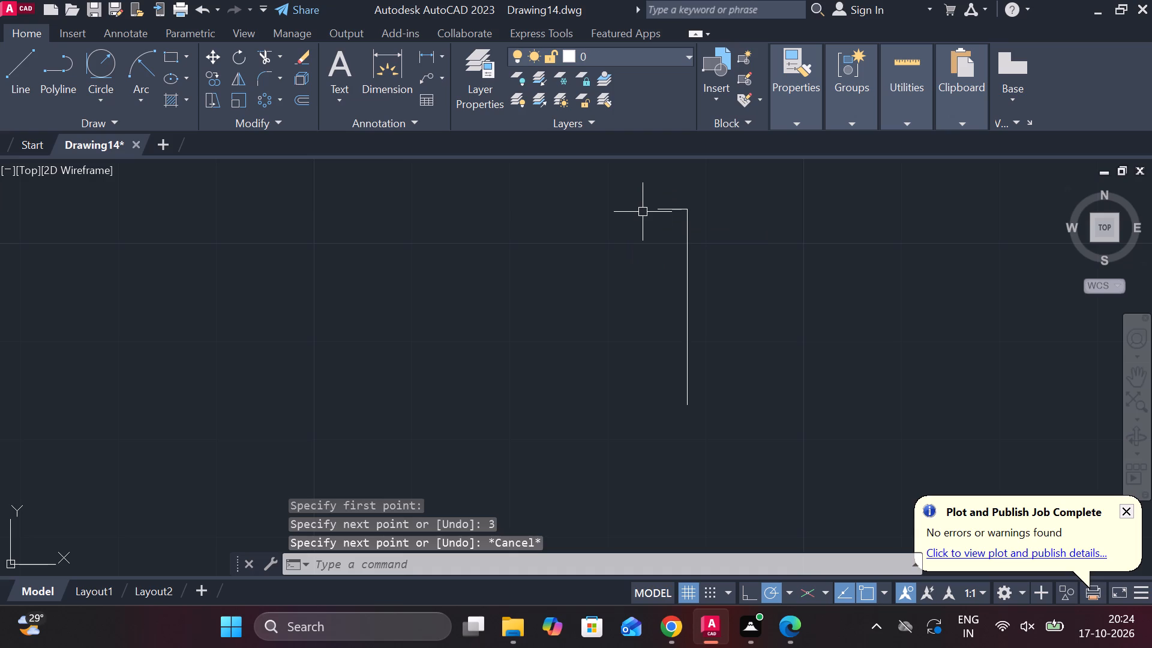
Draw a 2-long horizontal line from the vertical line's lower end and close the tapered outline up to the 3-long line's free end.
{"action": "key", "text": "l"}
{"action": "key", "text": "Return"}
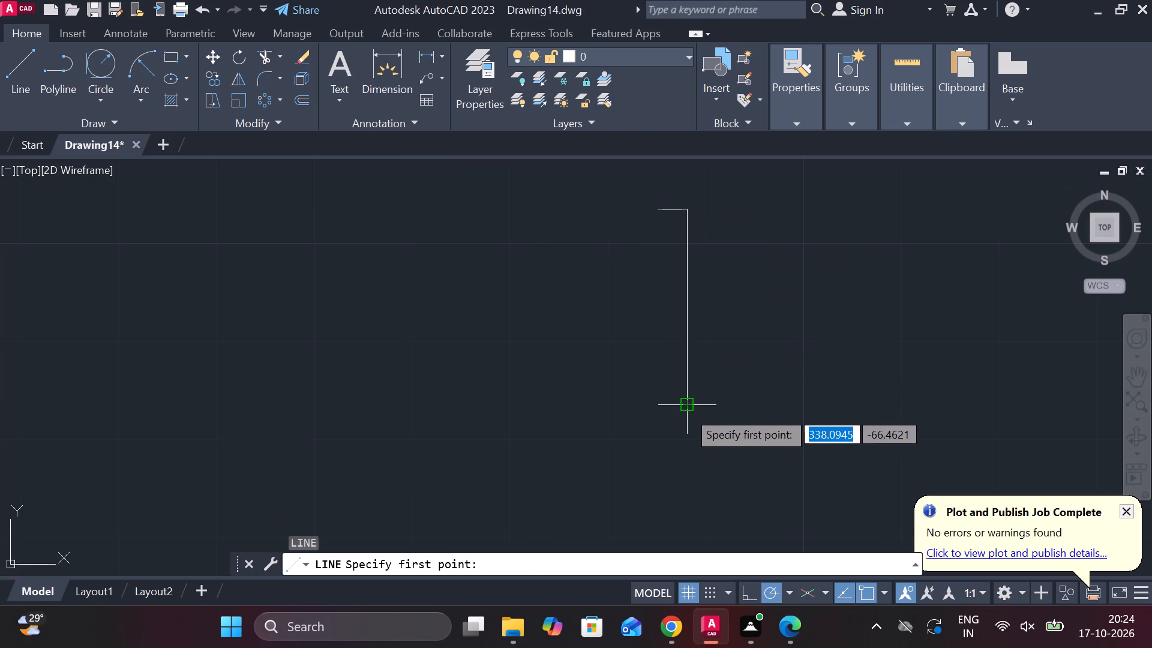
{"action": "left_click", "coordinate": [687, 410]}
{"action": "key", "text": "2"}
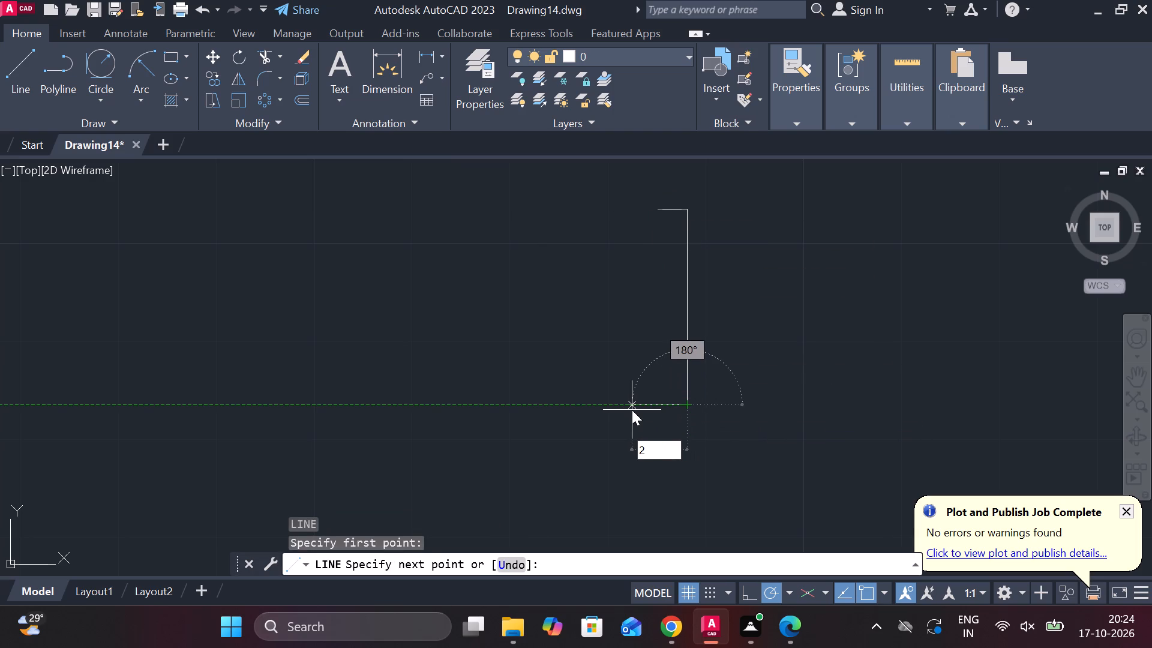
{"action": "key", "text": "Return"}
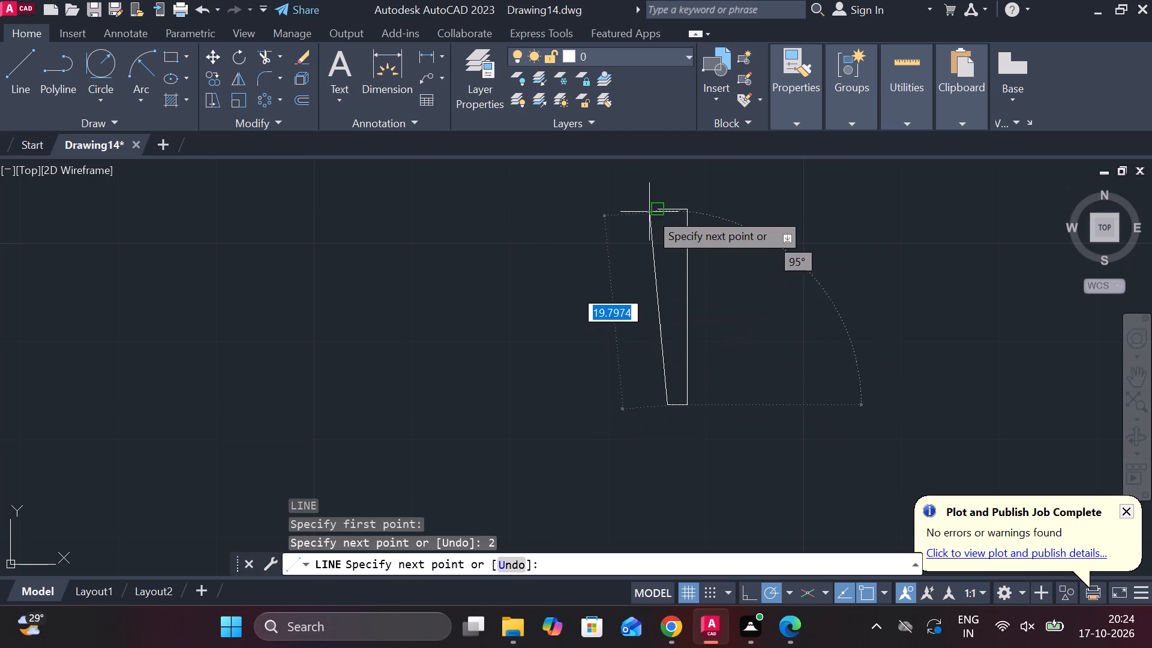
{"action": "left_click", "coordinate": [658, 209]}
{"action": "key", "text": "Escape"}
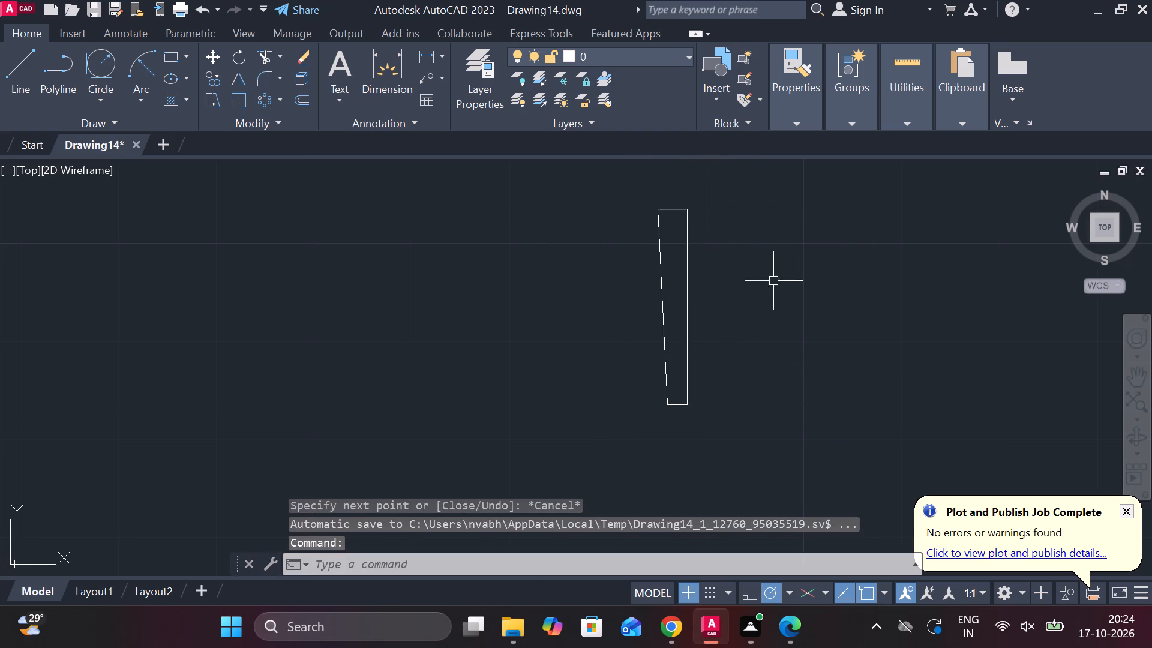
Draw a two-point circle using the ends of the tapered outline's 3-long upper edge as its diameter.
{"action": "scroll", "coordinate": [675, 250], "scroll_direction": "up", "scroll_amount": 2}
{"action": "middle_click_drag", "start_coordinate": [675, 250], "coordinate": [619, 455]}
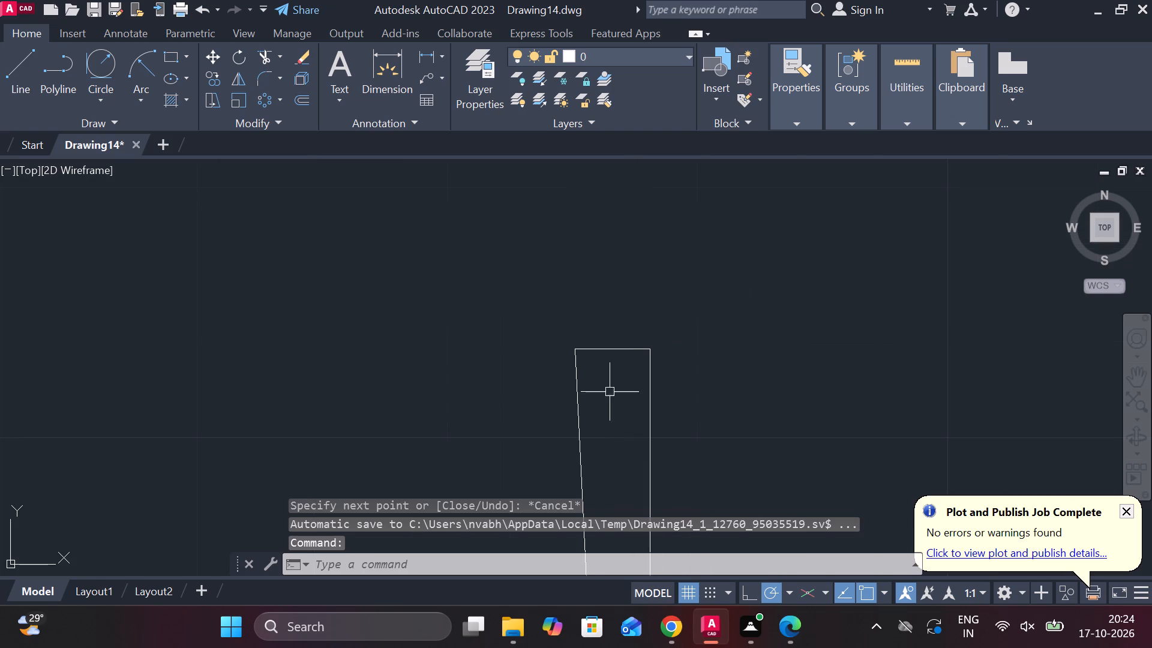
{"action": "type", "text": "C"}
{"action": "key", "text": "space"}
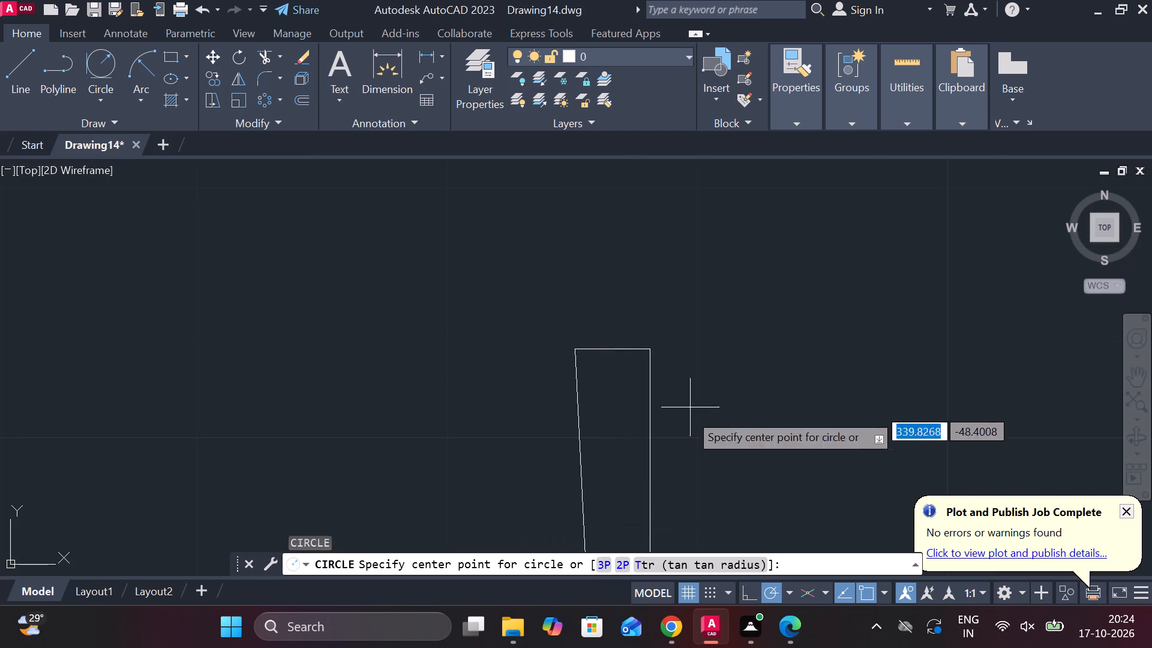
{"action": "left_click", "coordinate": [619, 563]}
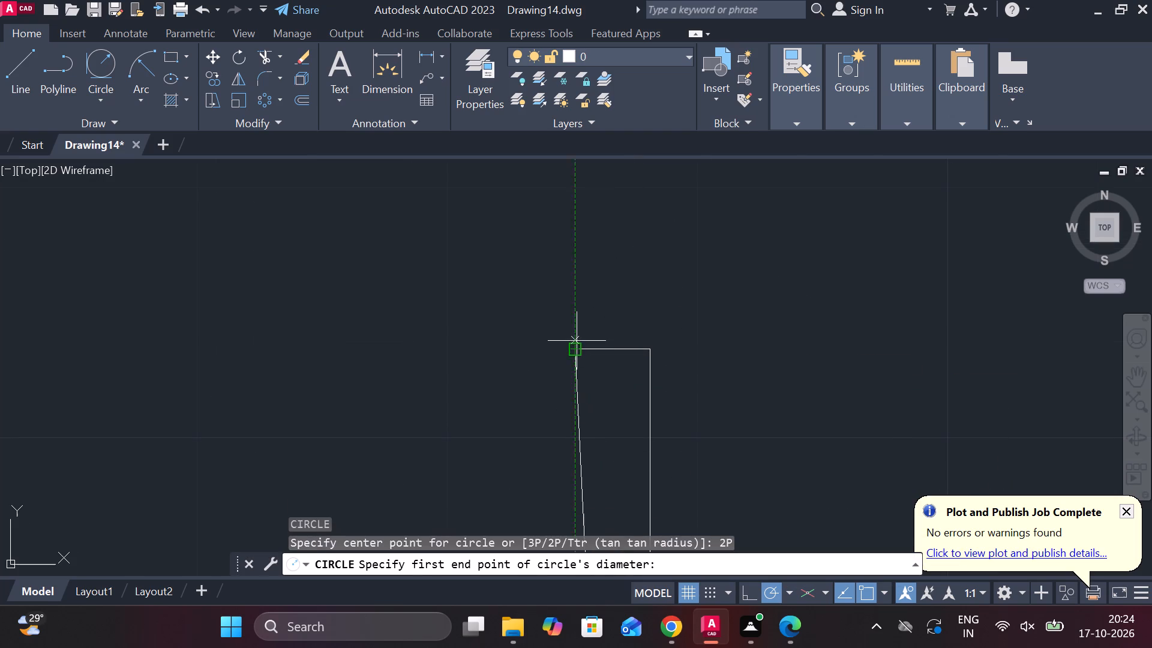
{"action": "left_click", "coordinate": [577, 341]}
{"action": "left_click", "coordinate": [652, 357]}
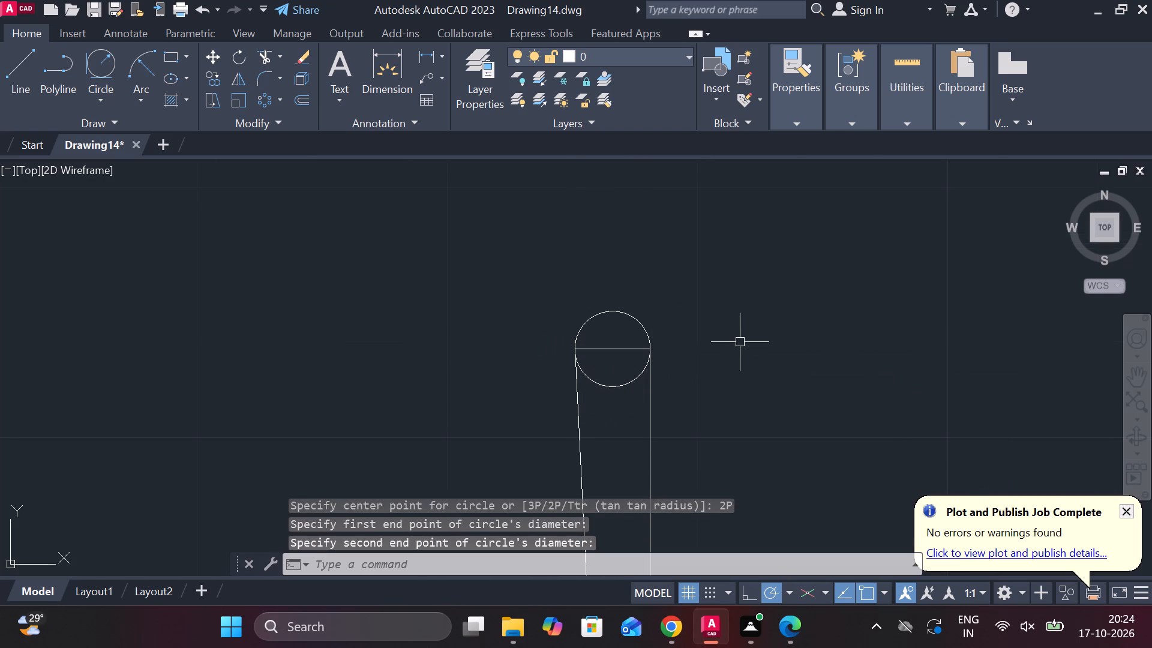
Draw a two-point circle using the ends of the tapered outline's 2-long lower edge as its diameter.
{"action": "scroll", "coordinate": [743, 349], "scroll_direction": "down", "scroll_amount": 1}
{"action": "middle_click_drag", "start_coordinate": [743, 349], "coordinate": [673, 158]}
{"action": "key", "text": "space"}
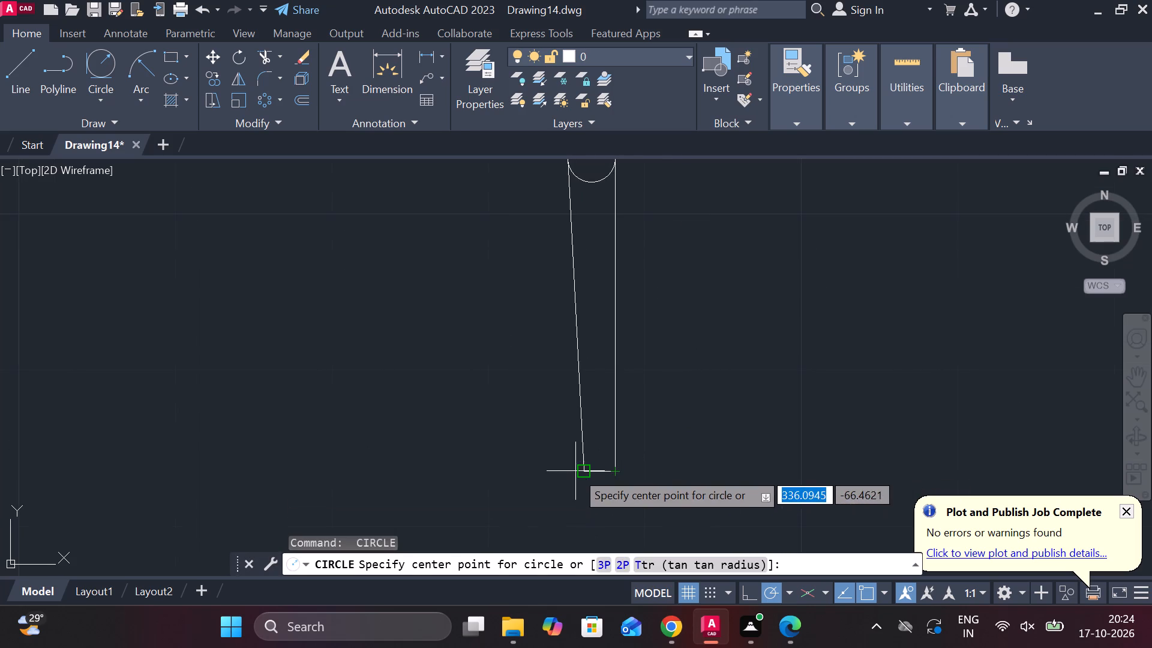
{"action": "left_click", "coordinate": [618, 563]}
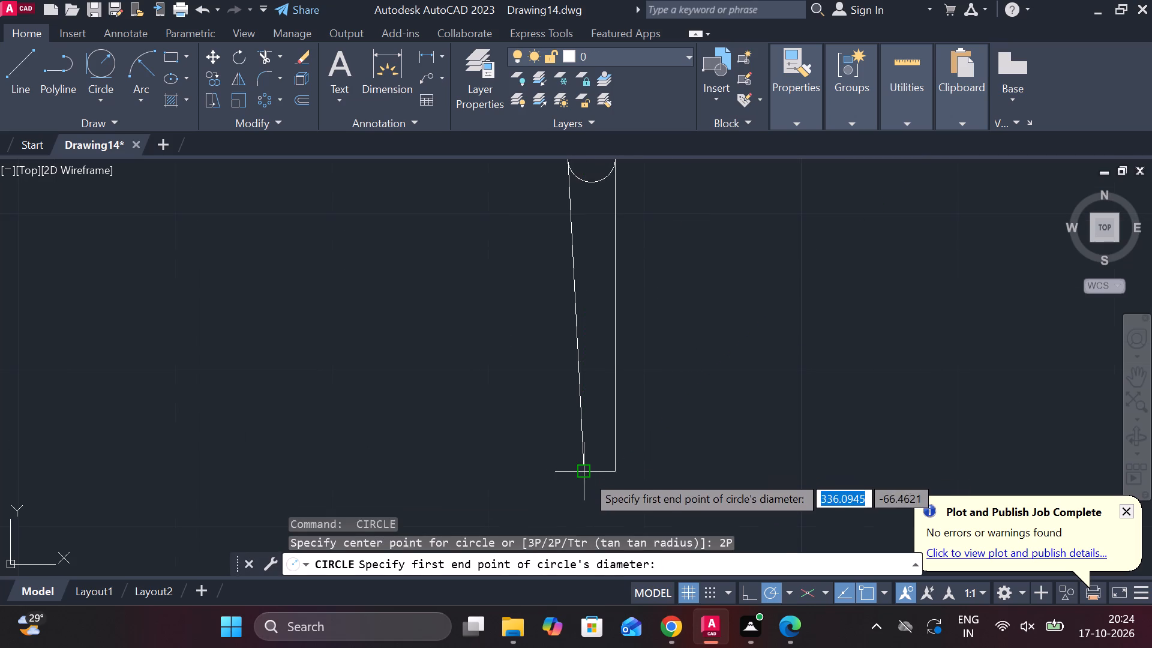
{"action": "left_click", "coordinate": [586, 475]}
{"action": "left_click", "coordinate": [615, 475]}
{"action": "key", "text": "Escape"}
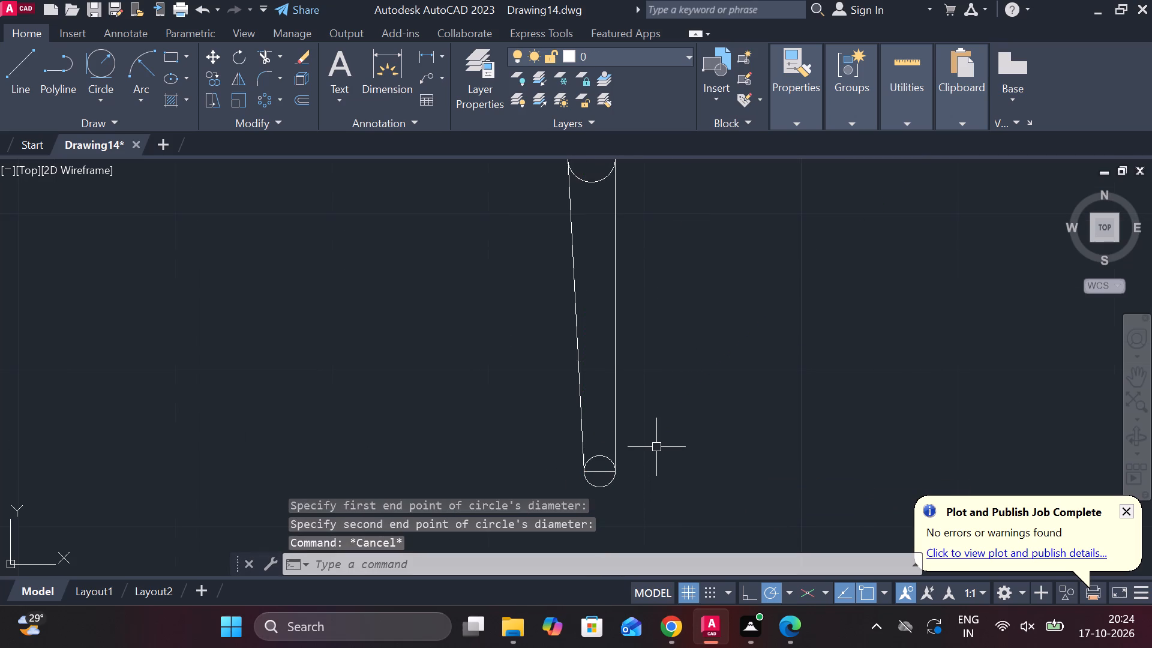
Trim away the inner halves of both circles, leaving rounded caps on the ends of the tapered outline.
{"action": "type", "text": "TR"}
{"action": "key", "text": "space"}
{"action": "left_click", "coordinate": [611, 462]}
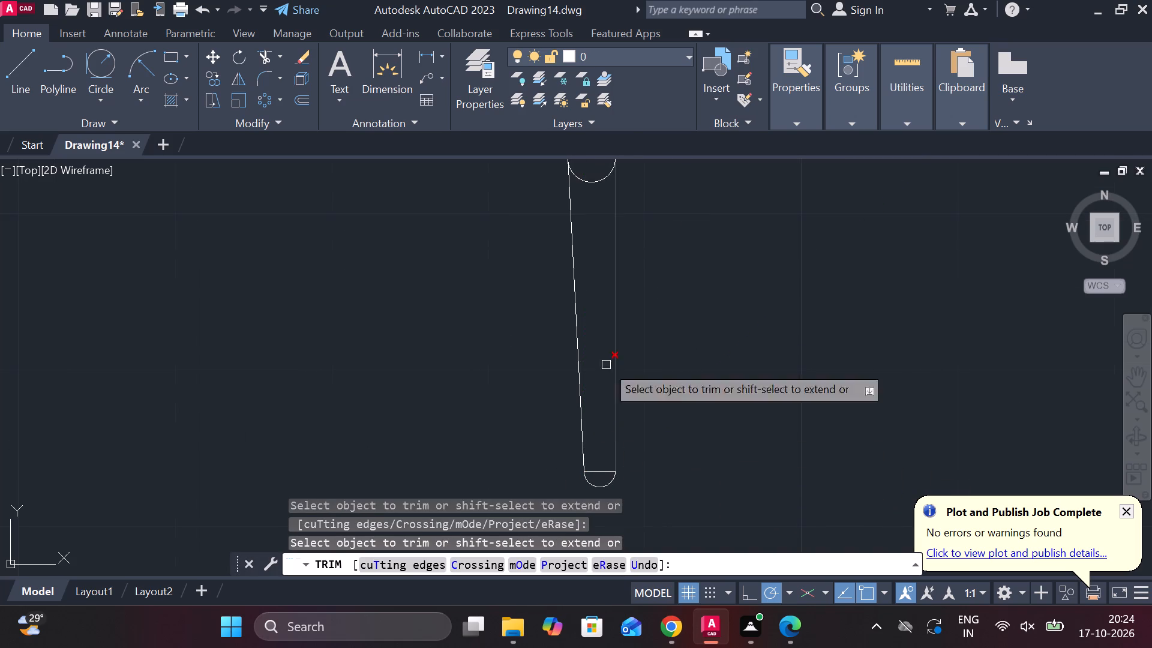
{"action": "left_click", "coordinate": [587, 178]}
{"action": "scroll", "coordinate": [650, 235], "scroll_direction": "down", "scroll_amount": 2}
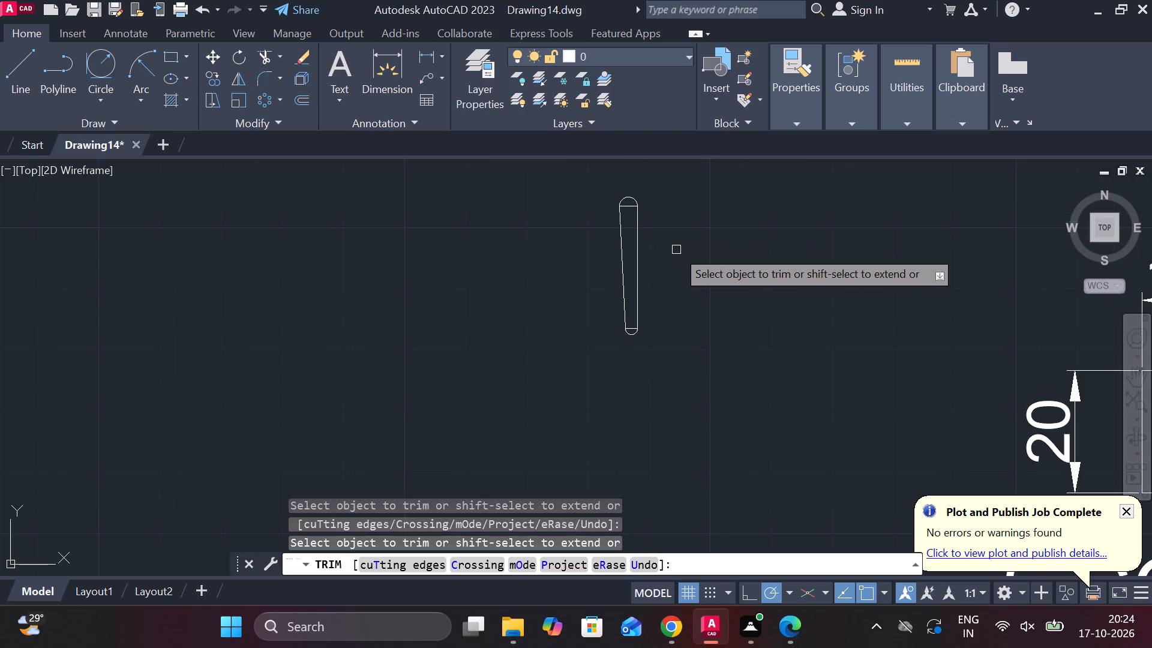
{"action": "key", "text": "Escape"}
Add a vertical linear dimension for the pin's length between its two end edges, placed on the side facing the collar.
{"action": "left_click", "coordinate": [422, 56]}
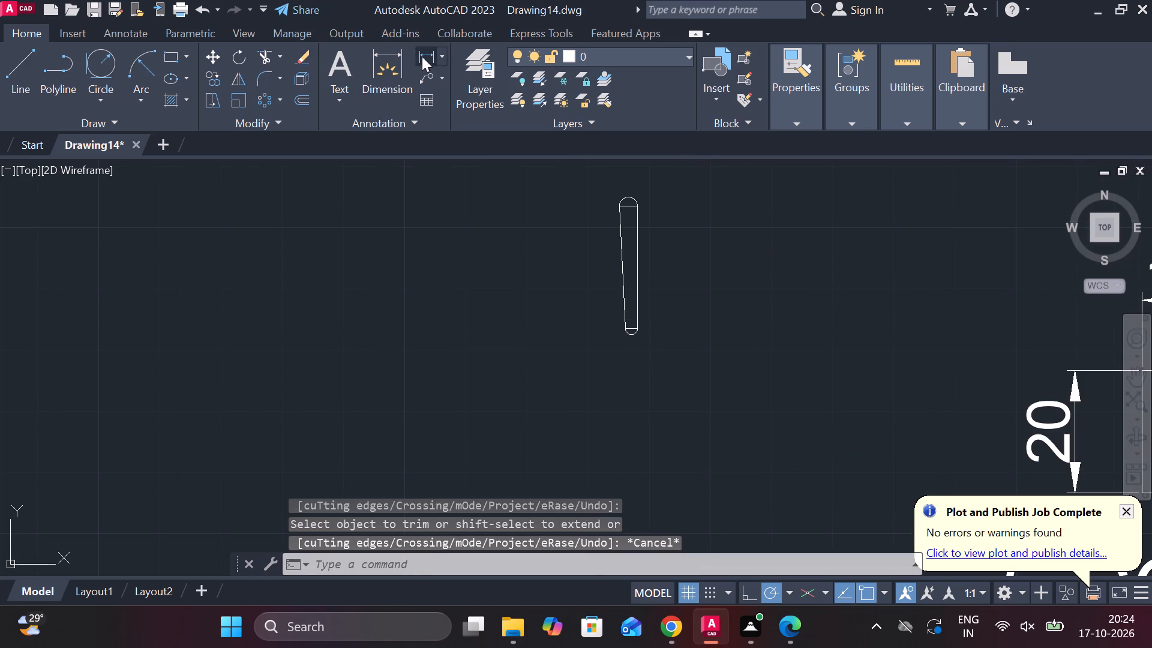
{"action": "left_click", "coordinate": [632, 209]}
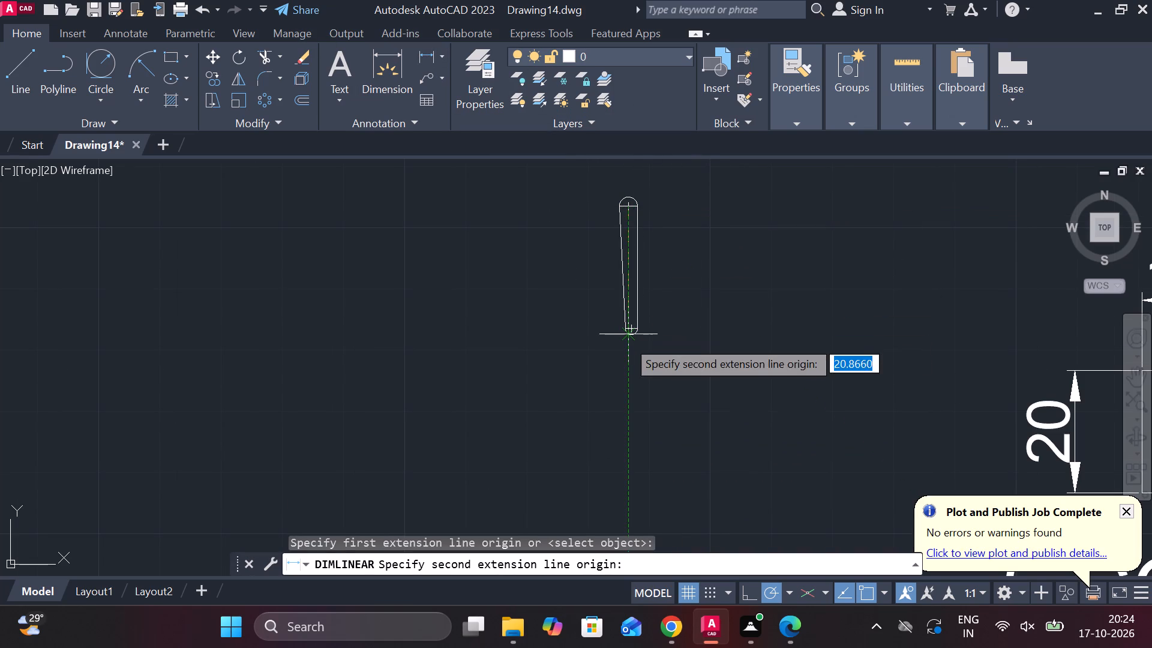
{"action": "left_click", "coordinate": [631, 324]}
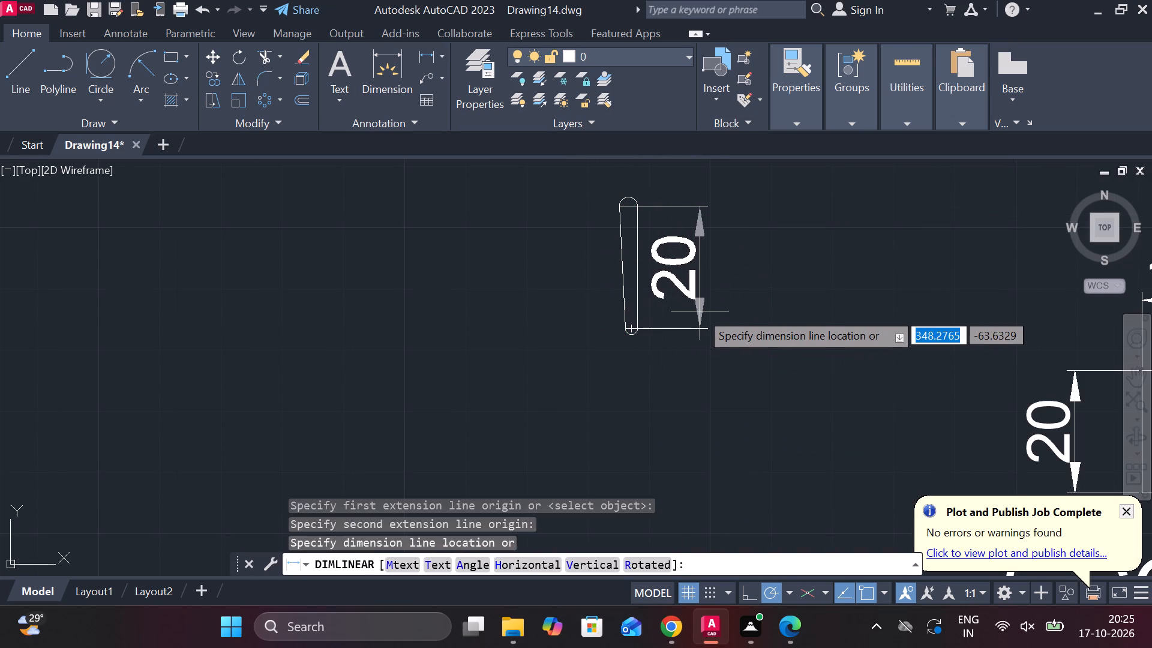
{"action": "left_click", "coordinate": [706, 310]}
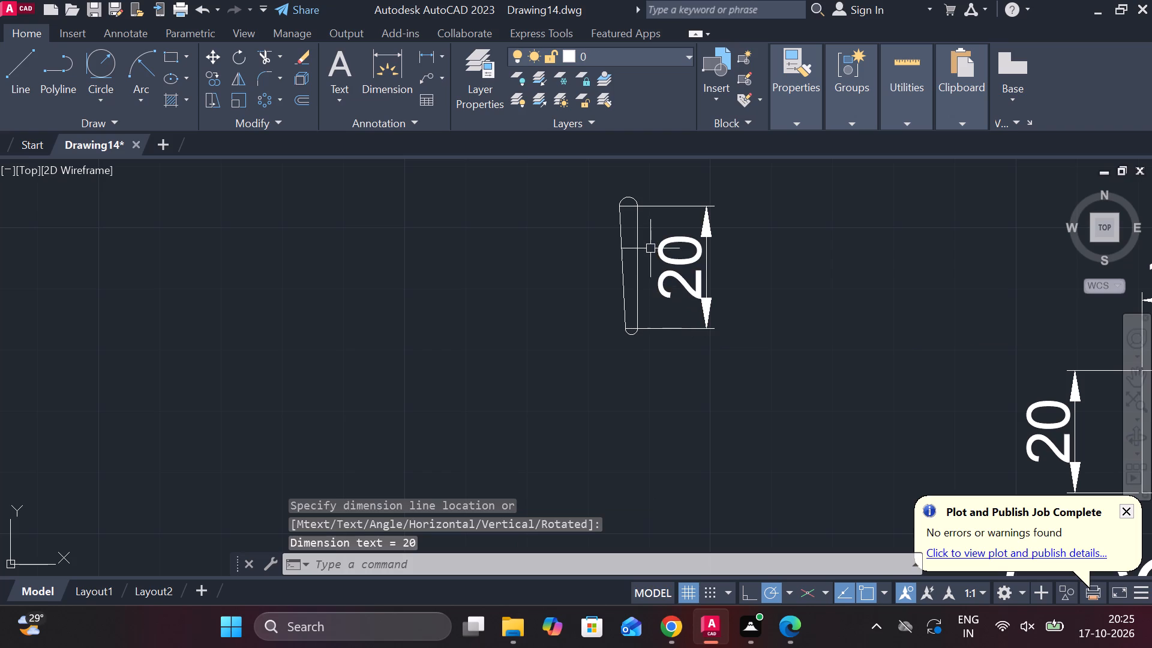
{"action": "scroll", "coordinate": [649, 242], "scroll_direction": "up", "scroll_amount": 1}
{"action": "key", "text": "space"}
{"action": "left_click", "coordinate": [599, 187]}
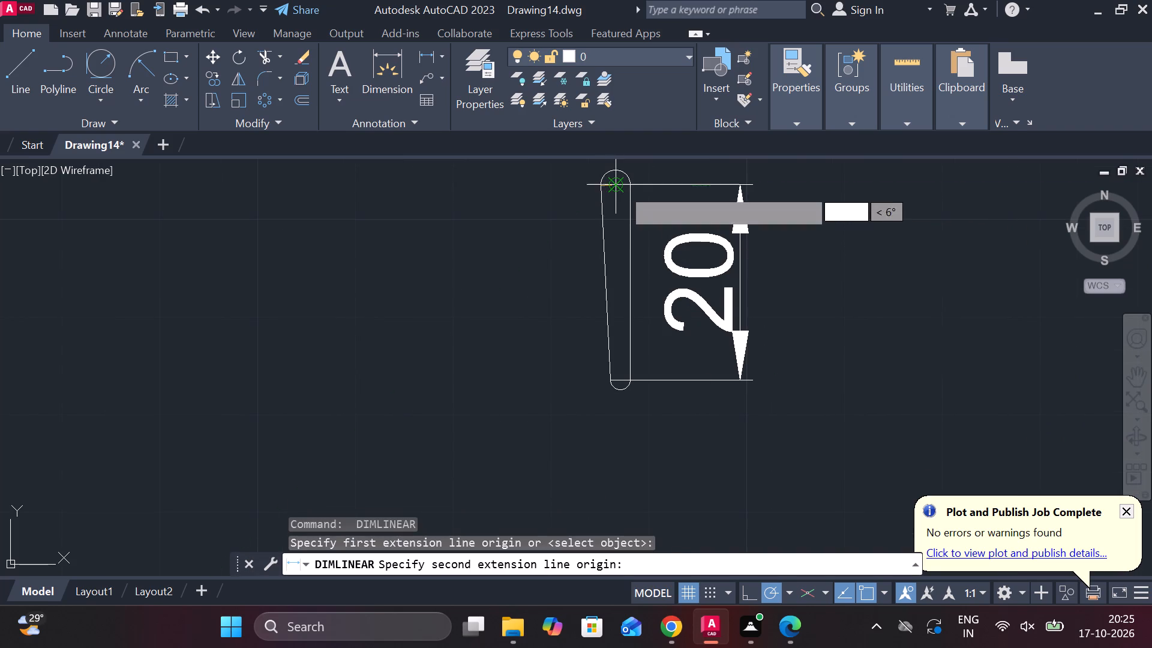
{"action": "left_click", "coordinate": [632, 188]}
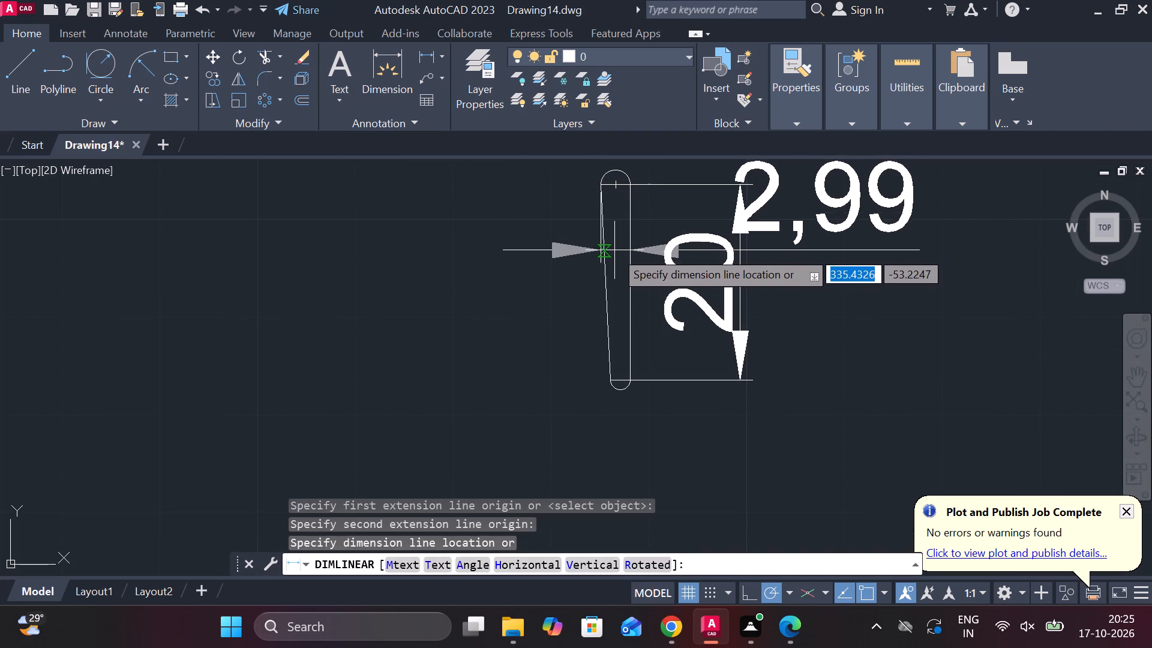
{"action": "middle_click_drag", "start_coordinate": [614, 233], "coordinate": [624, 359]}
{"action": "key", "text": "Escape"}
Add a horizontal linear dimension across the full width of the pin's wider upper end, placed above the rounded cap.
{"action": "scroll", "coordinate": [633, 231], "scroll_direction": "up", "scroll_amount": 2}
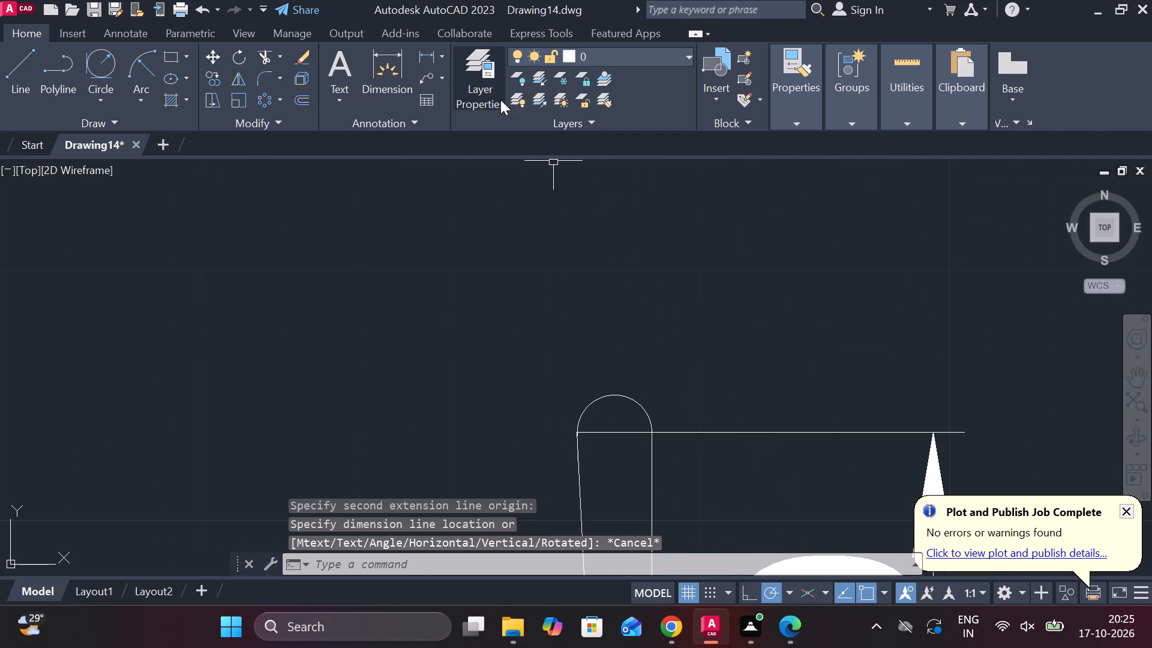
{"action": "left_click", "coordinate": [422, 62]}
{"action": "scroll", "coordinate": [575, 434], "scroll_direction": "up", "scroll_amount": 3}
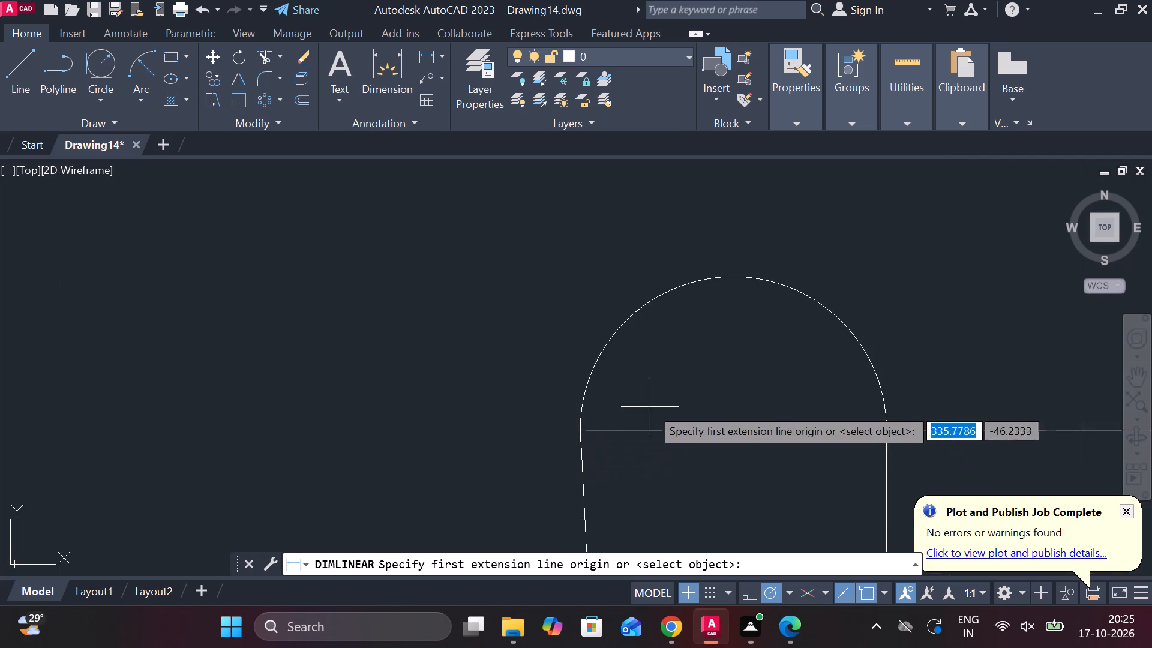
{"action": "scroll", "coordinate": [576, 430], "scroll_direction": "up", "scroll_amount": 2}
{"action": "left_click", "coordinate": [586, 436]}
{"action": "scroll", "coordinate": [671, 424], "scroll_direction": "down", "scroll_amount": 2}
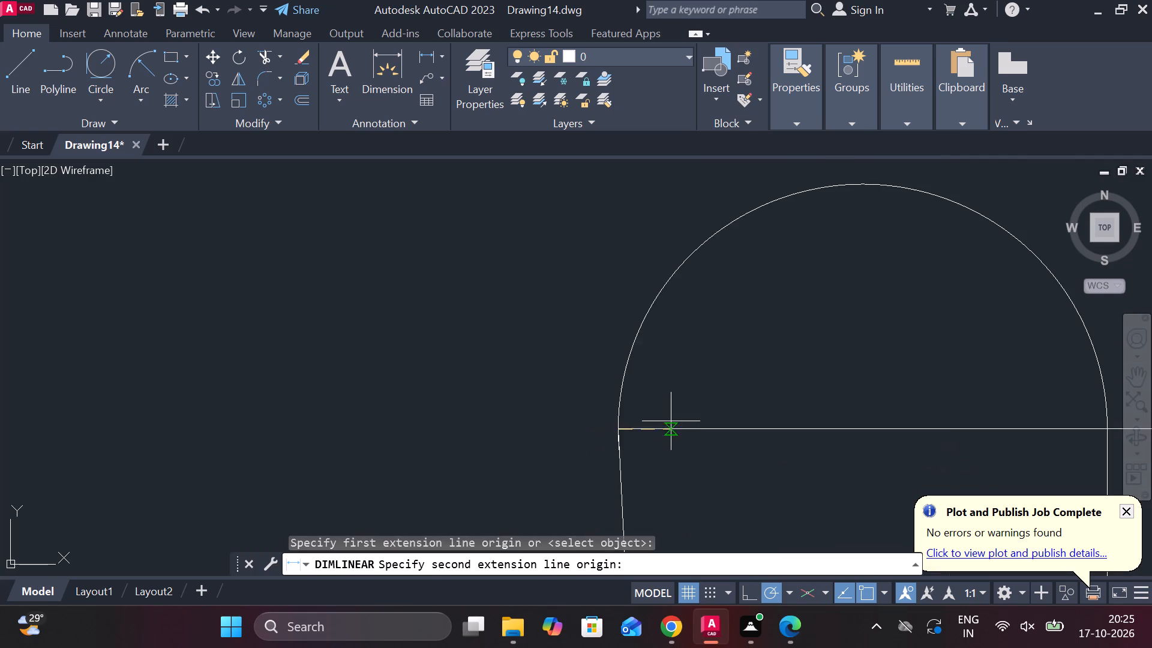
{"action": "scroll", "coordinate": [671, 421], "scroll_direction": "down", "scroll_amount": 2}
{"action": "left_click", "coordinate": [786, 422]}
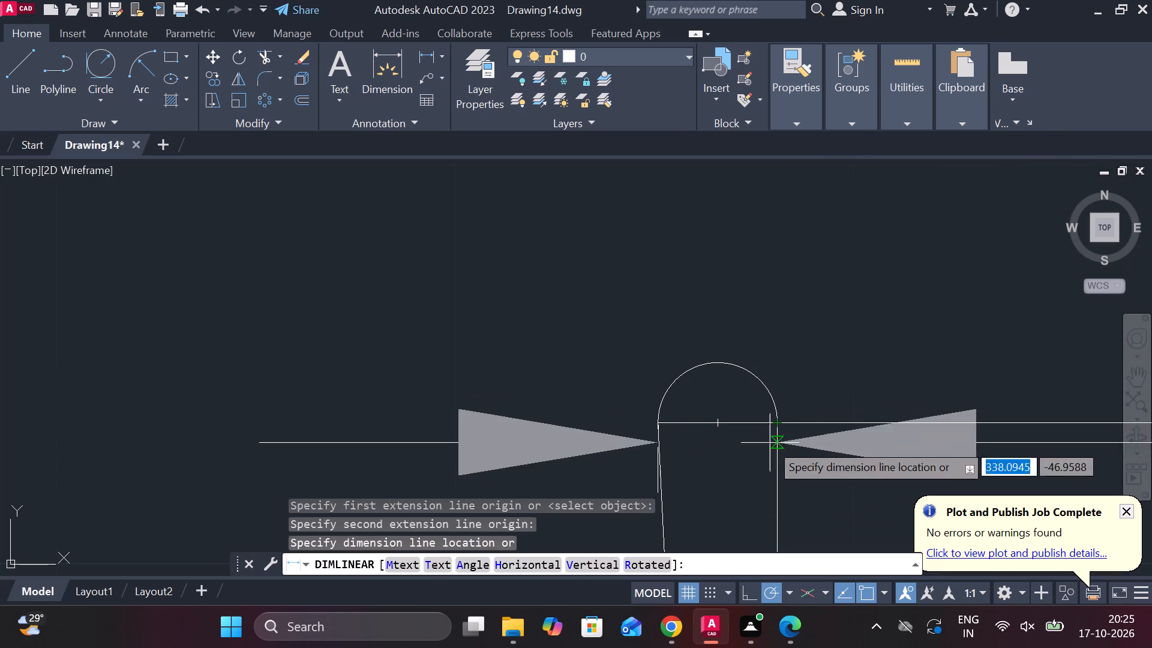
{"action": "scroll", "coordinate": [769, 446], "scroll_direction": "down", "scroll_amount": 2}
{"action": "middle_click_drag", "start_coordinate": [767, 446], "coordinate": [759, 263]}
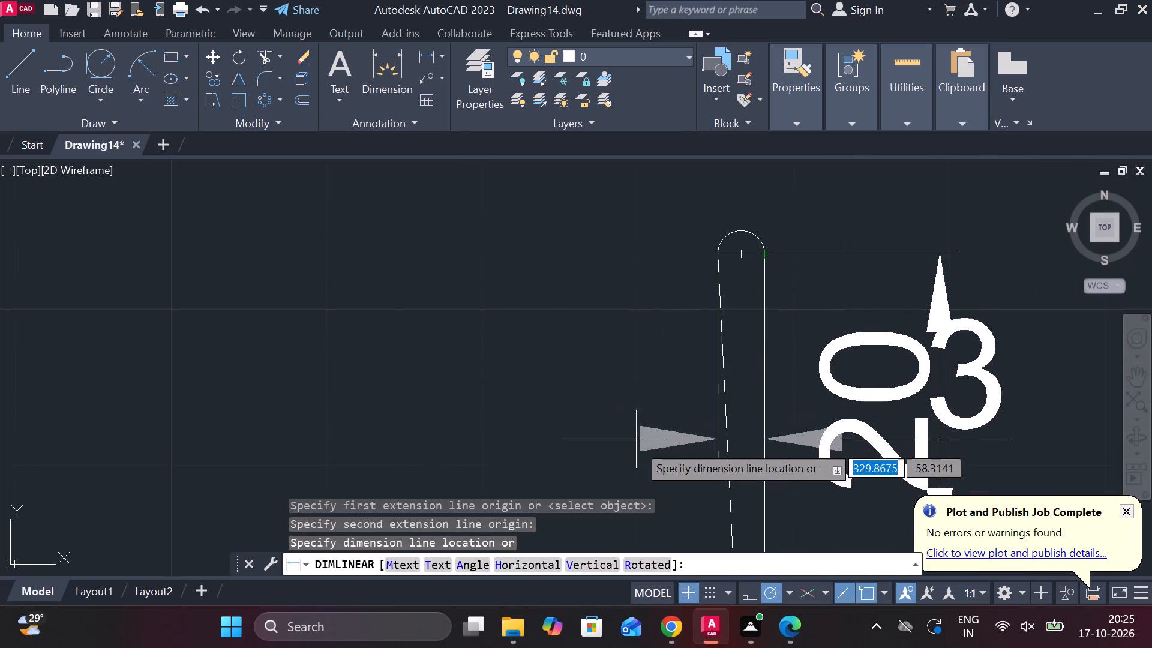
{"action": "middle_click_drag", "start_coordinate": [642, 456], "coordinate": [626, 257]}
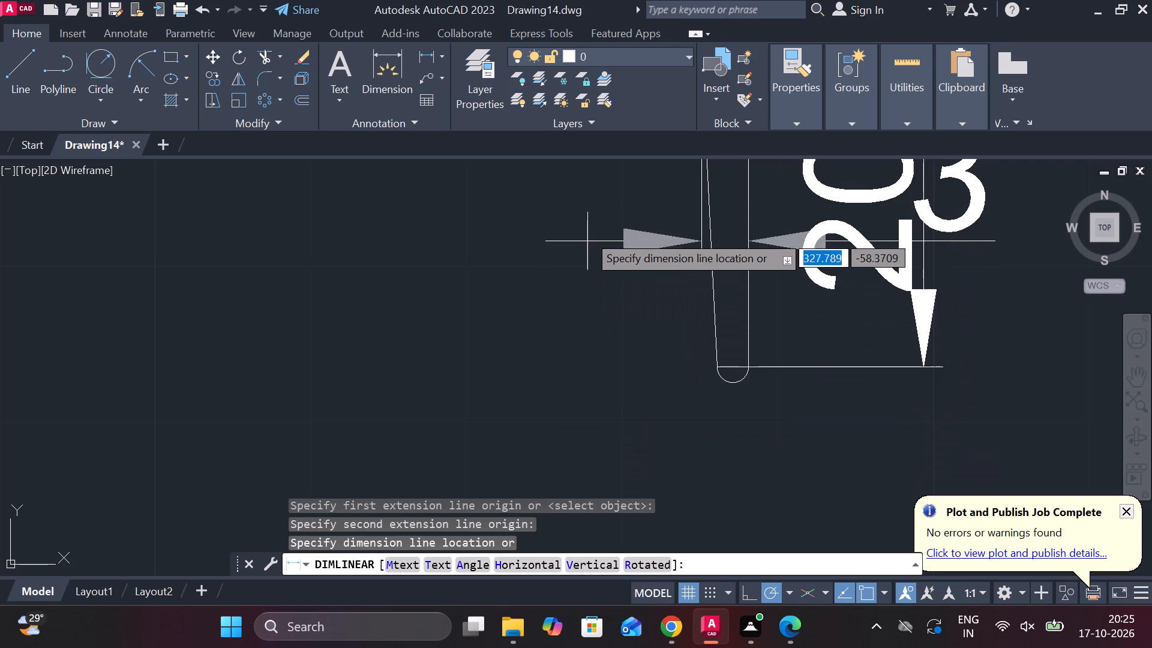
{"action": "middle_click_drag", "start_coordinate": [596, 235], "coordinate": [538, 401]}
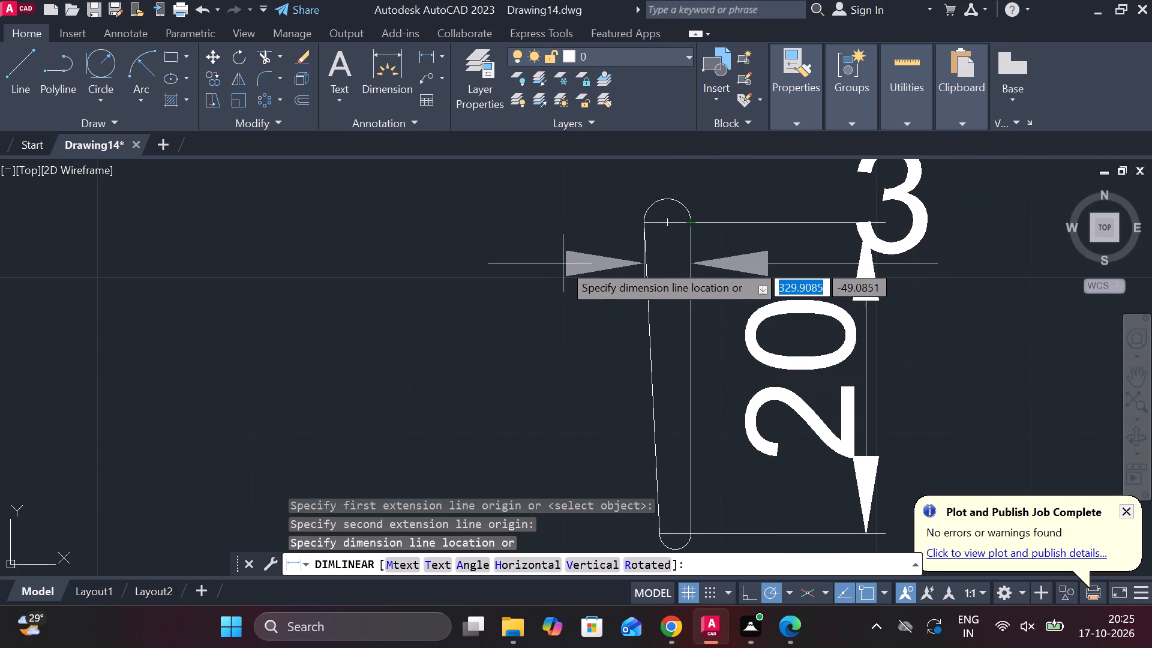
{"action": "middle_click_drag", "start_coordinate": [584, 202], "coordinate": [557, 271]}
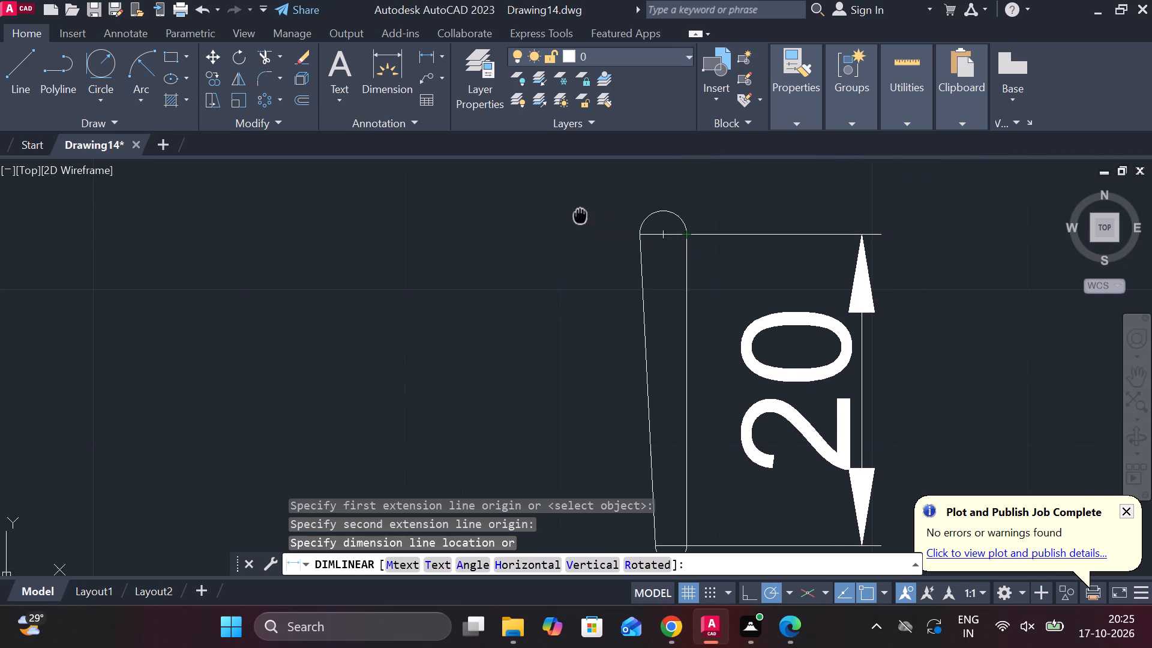
{"action": "middle_click_drag", "start_coordinate": [557, 271], "coordinate": [547, 310]}
{"action": "left_click", "coordinate": [538, 265]}
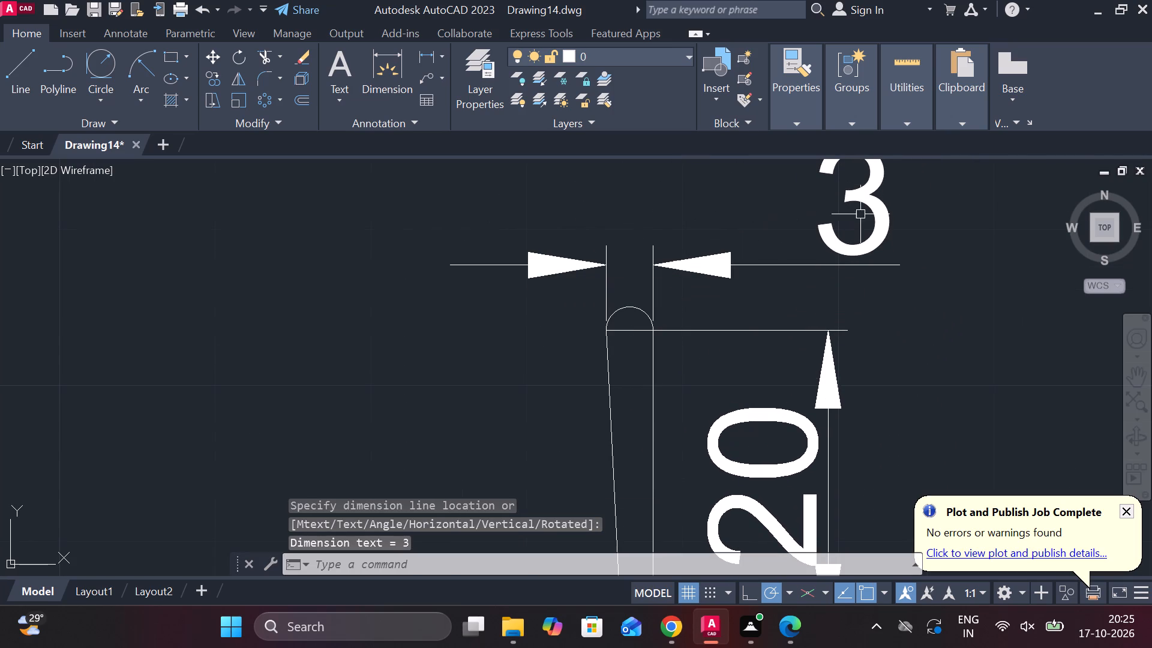
Edit the pin's width dimension text to add a diameter symbol in front, reading Ø3.
{"action": "double_click", "coordinate": [867, 215]}
{"action": "key", "text": "Escape"}
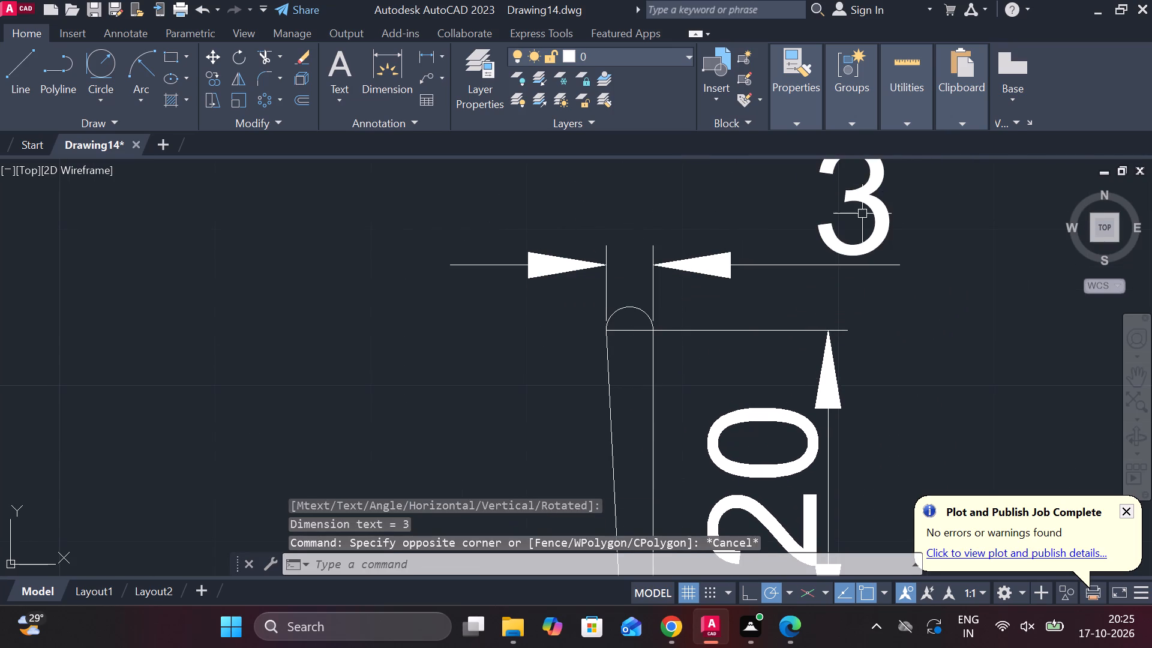
{"action": "double_click", "coordinate": [871, 202]}
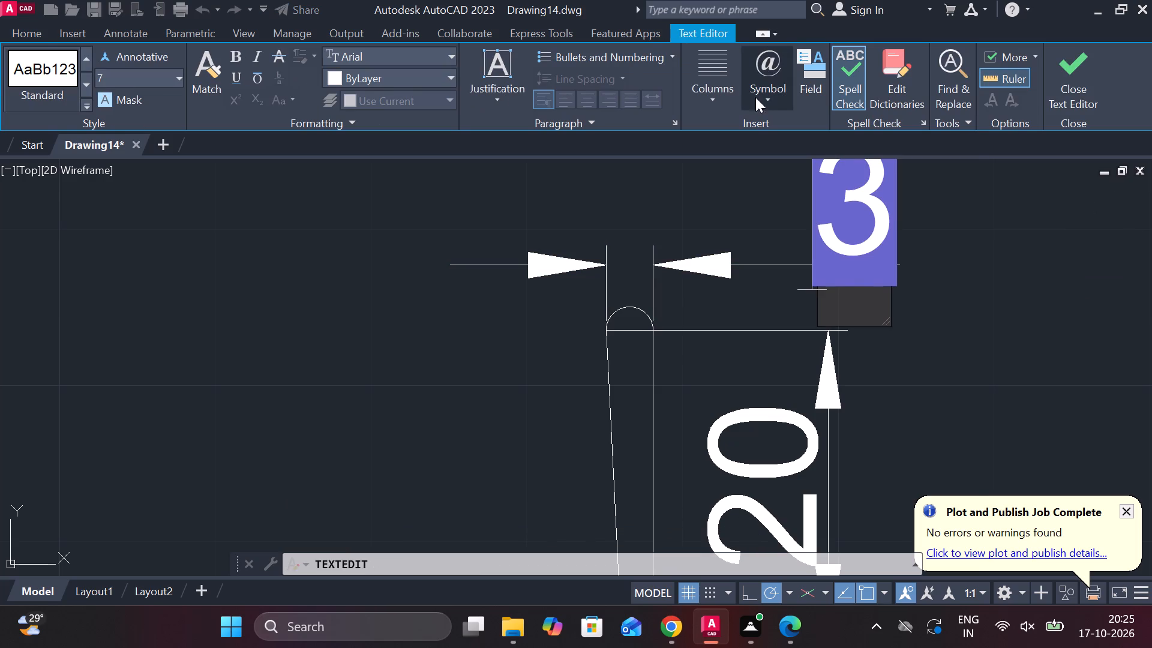
{"action": "left_click", "coordinate": [765, 97]}
{"action": "left_click", "coordinate": [803, 164]}
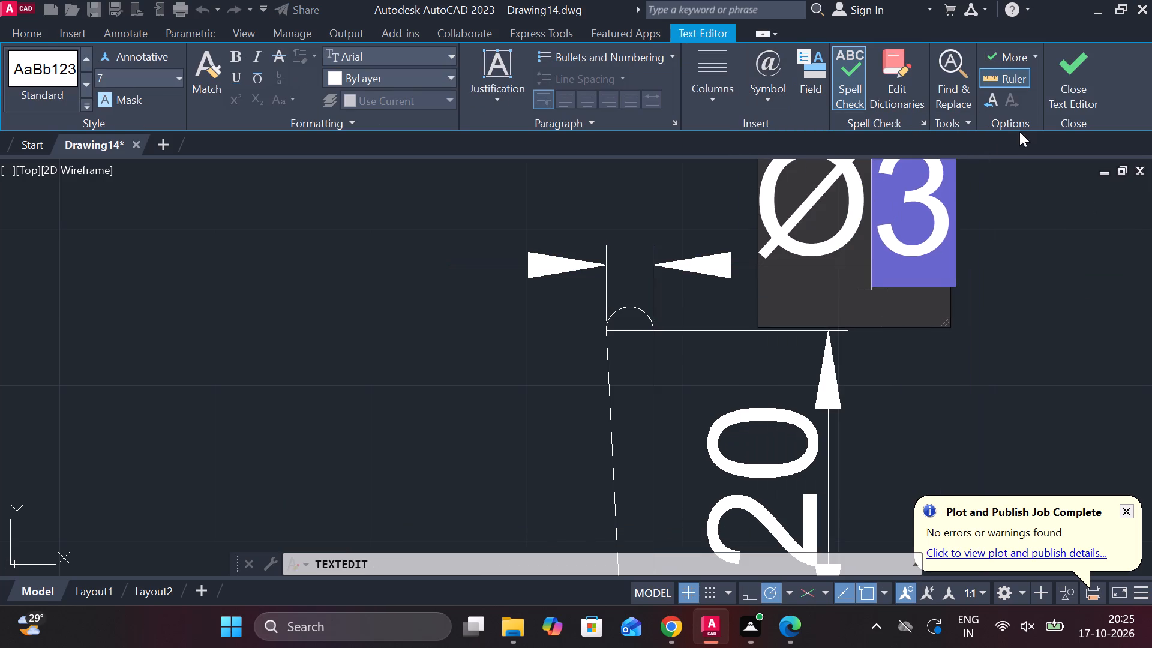
{"action": "left_click", "coordinate": [1063, 71]}
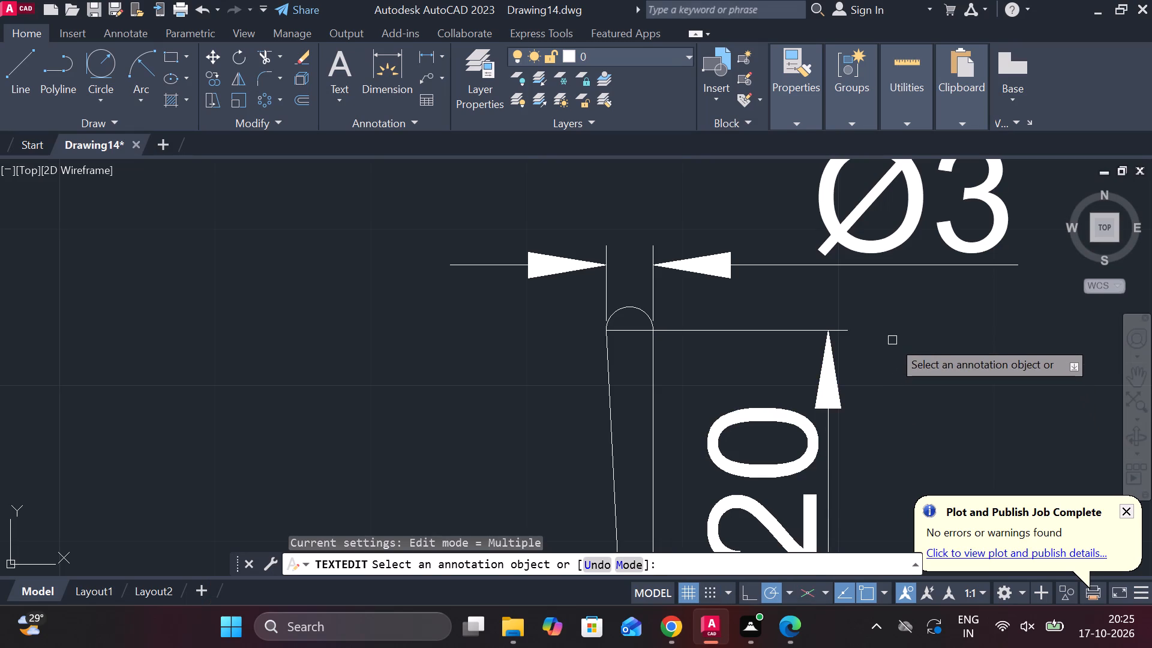
{"action": "key", "text": "Escape"}
Copy the 5.COLLAR label and paste the copy directly below the pin view.
{"action": "scroll", "coordinate": [892, 340], "scroll_direction": "down", "scroll_amount": 3}
{"action": "middle_click_drag", "start_coordinate": [893, 340], "coordinate": [497, 297]}
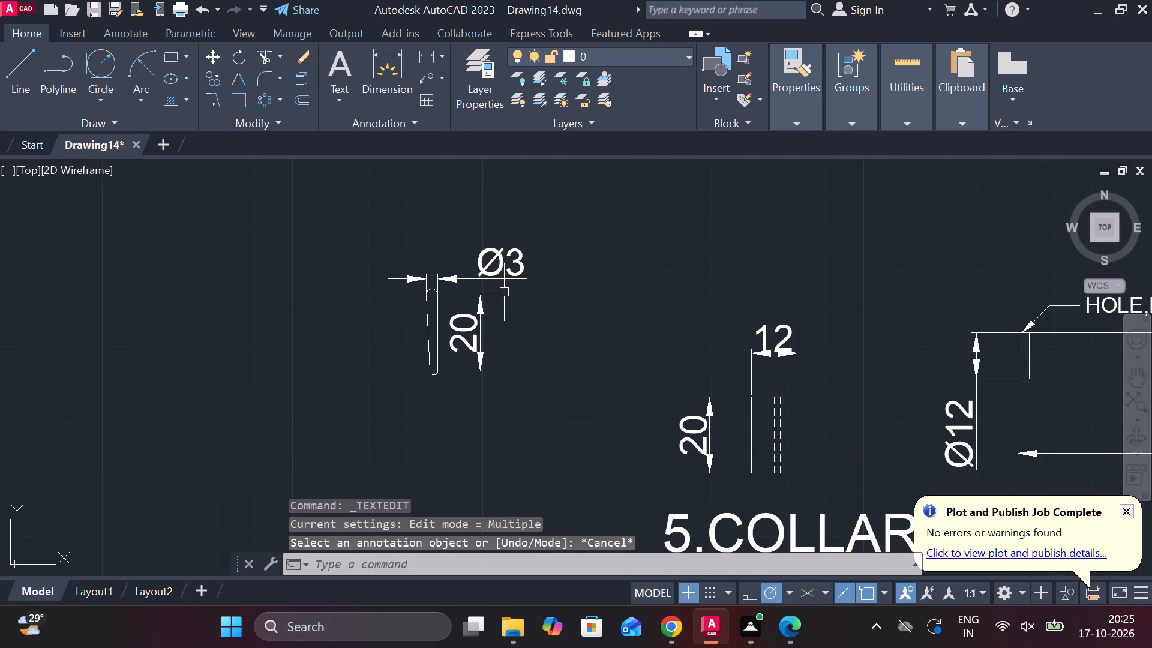
{"action": "scroll", "coordinate": [418, 418], "scroll_direction": "up", "scroll_amount": 1}
{"action": "scroll", "coordinate": [538, 423], "scroll_direction": "down", "scroll_amount": 2}
{"action": "left_click", "coordinate": [695, 492]}
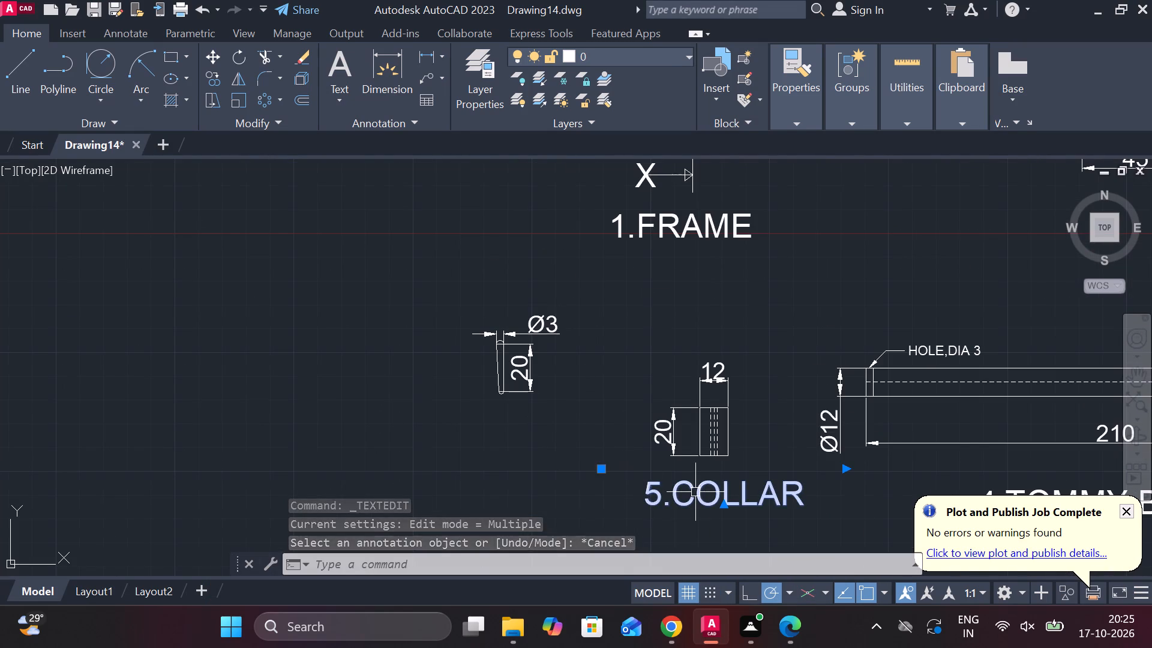
{"action": "key", "text": "ctrl+c"}
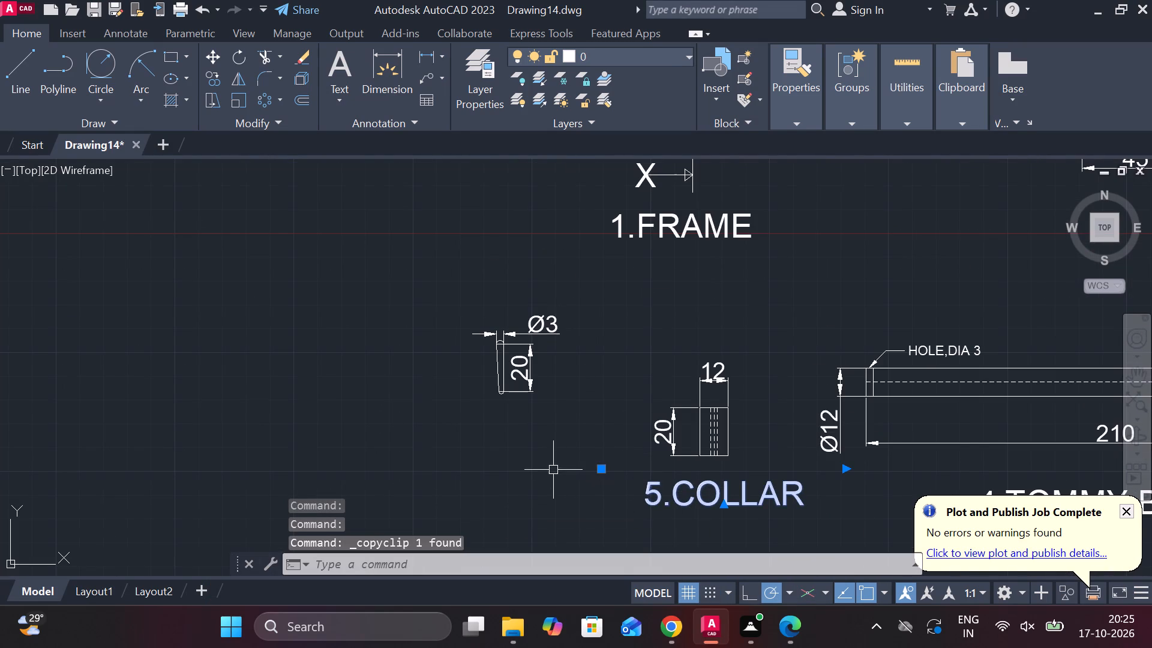
{"action": "key", "text": "ctrl+v"}
{"action": "scroll", "coordinate": [400, 430], "scroll_direction": "up", "scroll_amount": 1}
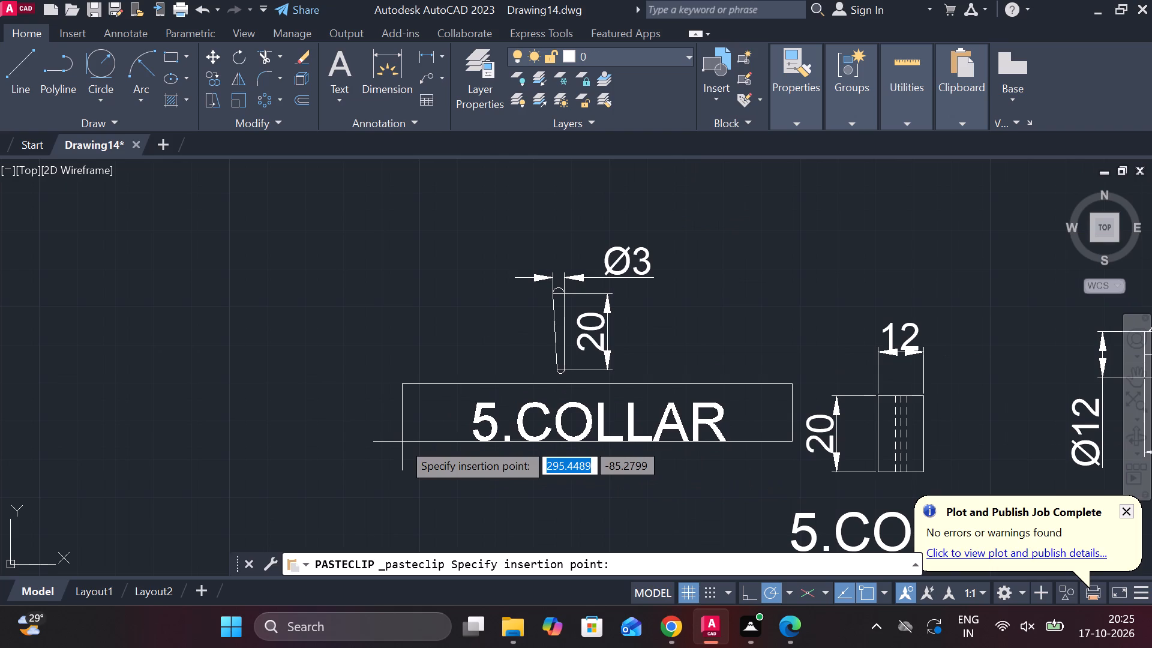
{"action": "left_click", "coordinate": [402, 442]}
Change the copied label below the pin to read 6.PIN.
{"action": "double_click", "coordinate": [551, 418]}
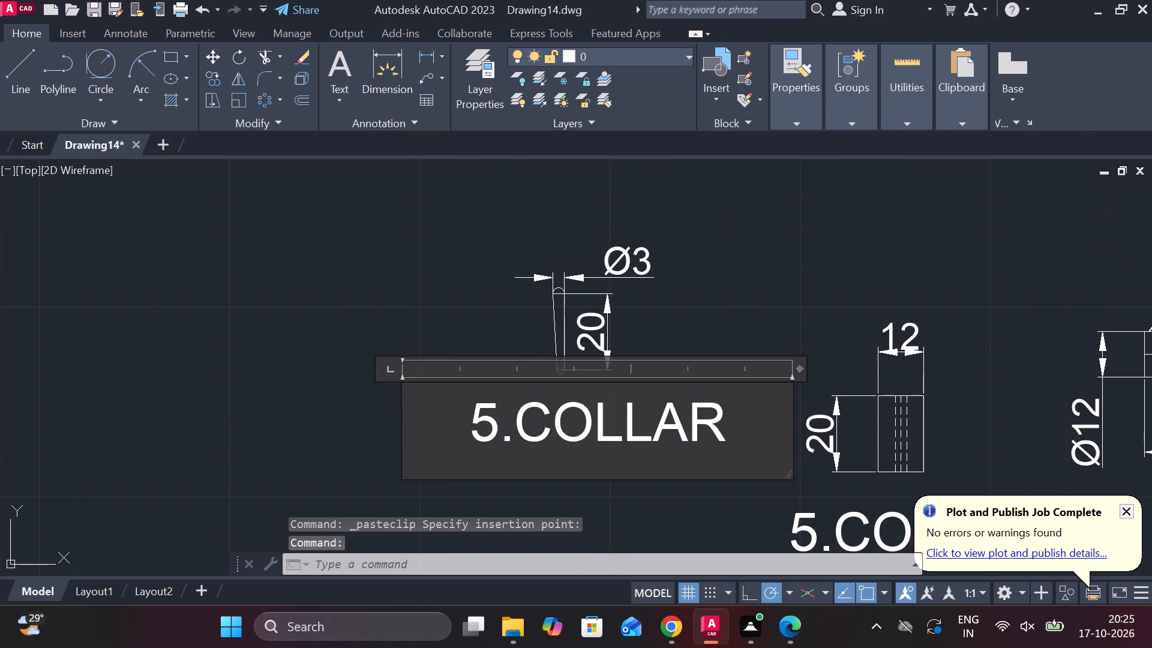
{"action": "left_click", "coordinate": [498, 425]}
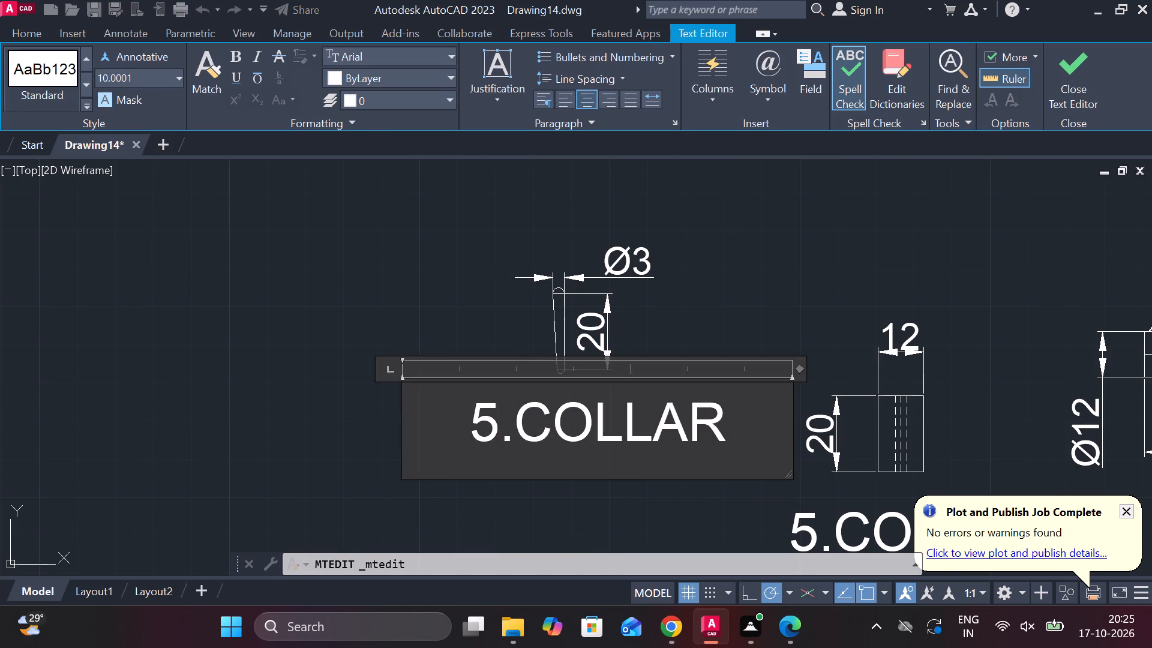
{"action": "key", "text": "BackSpace"}
{"action": "key", "text": "6"}
{"action": "key", "text": "Right"}
{"action": "key", "text": "Right"}
{"action": "key", "text": "Right"}
{"action": "key", "text": "Right"}
{"action": "key", "text": "Right"}
{"action": "key", "text": "Right"}
{"action": "key", "text": "Right"}
{"action": "key", "text": "BackSpace"}
{"action": "key", "text": "BackSpace"}
{"action": "key", "text": "BackSpace"}
{"action": "key", "text": "BackSpace"}
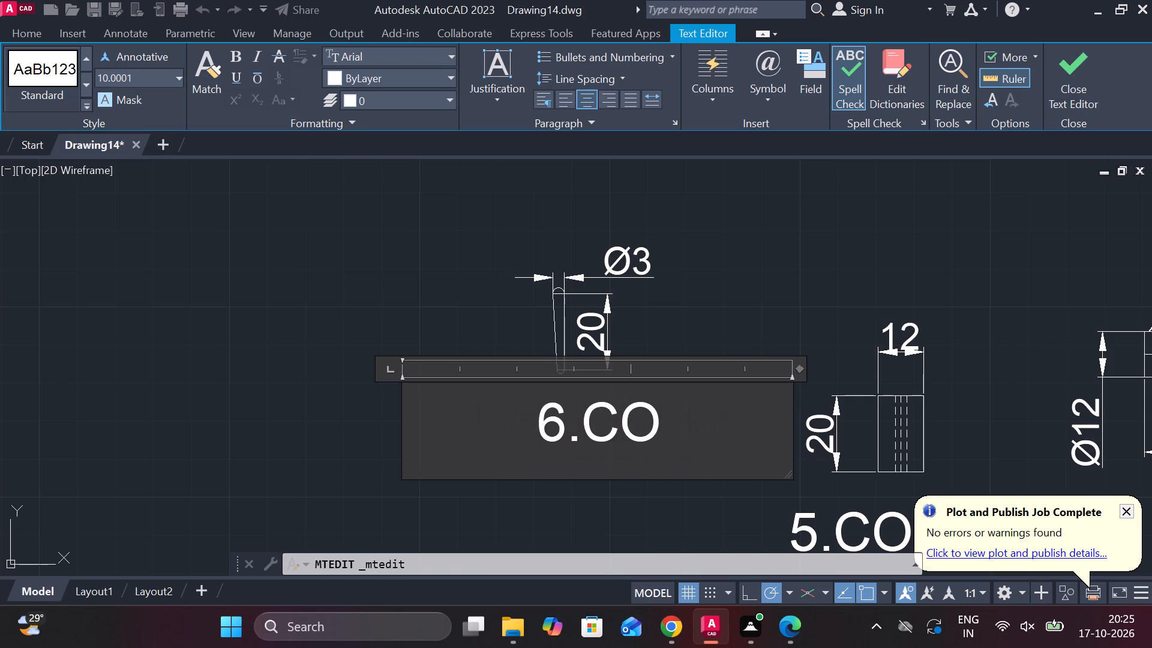
{"action": "key", "text": "BackSpace"}
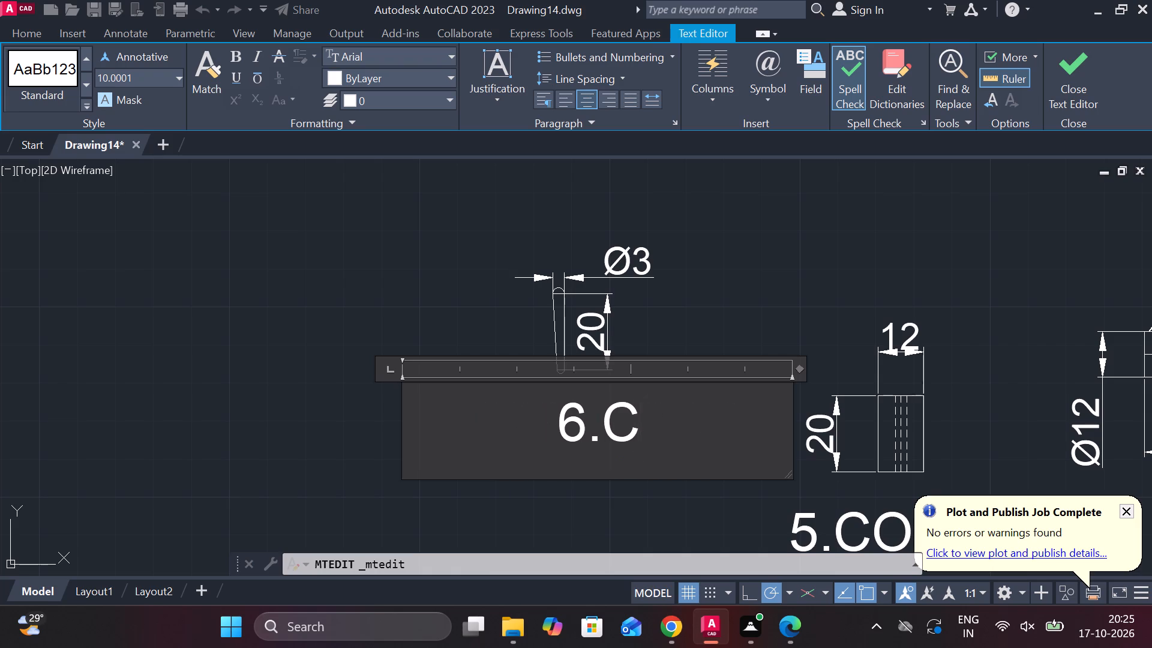
{"action": "key", "text": "BackSpace"}
{"action": "type", "text": "PIN"}
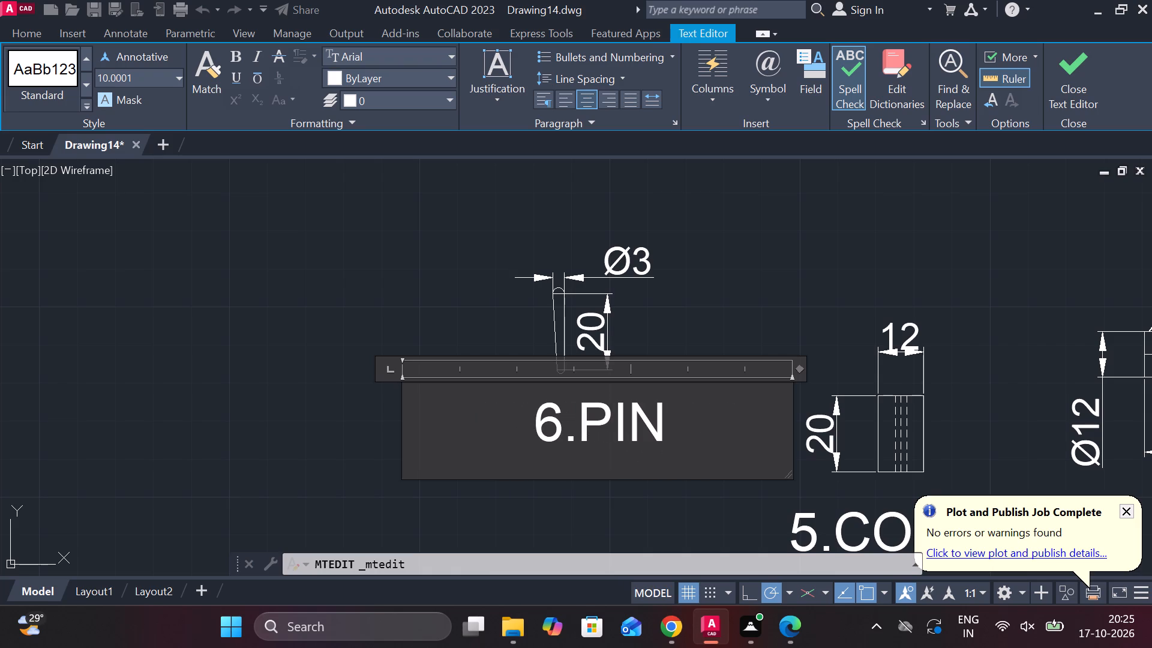
{"action": "left_click", "coordinate": [1075, 86]}
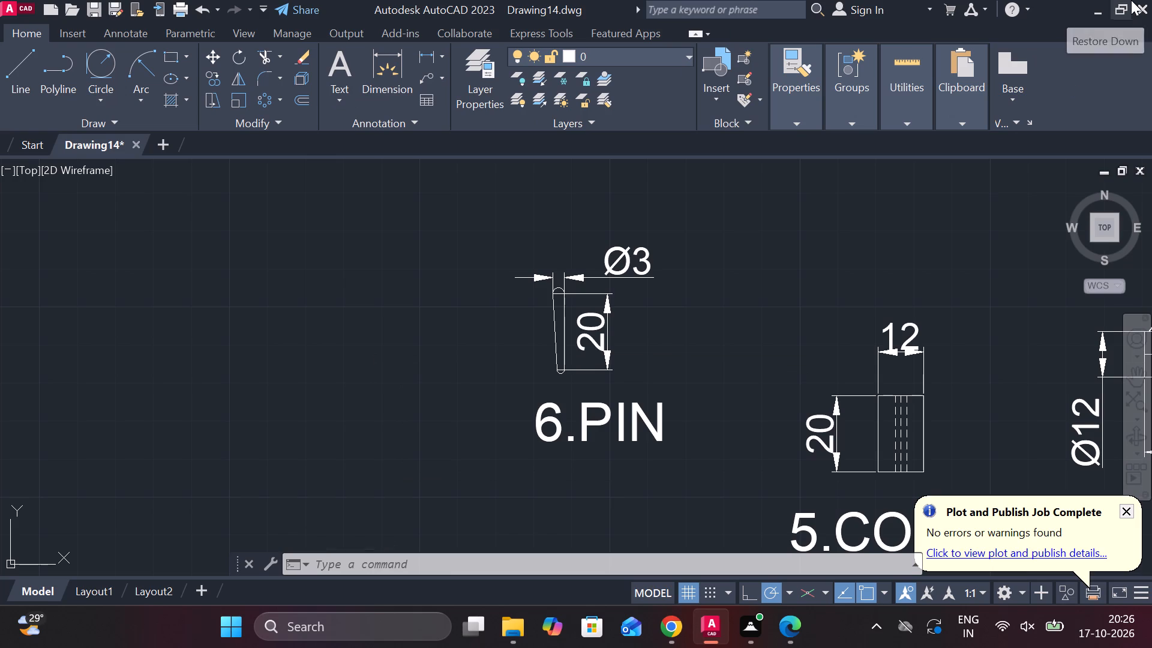
Move the pin view with its dimensions and 6.PIN label into the space between the frame's upper arm and the screw.
{"action": "scroll", "coordinate": [909, 380], "scroll_direction": "down", "scroll_amount": 3}
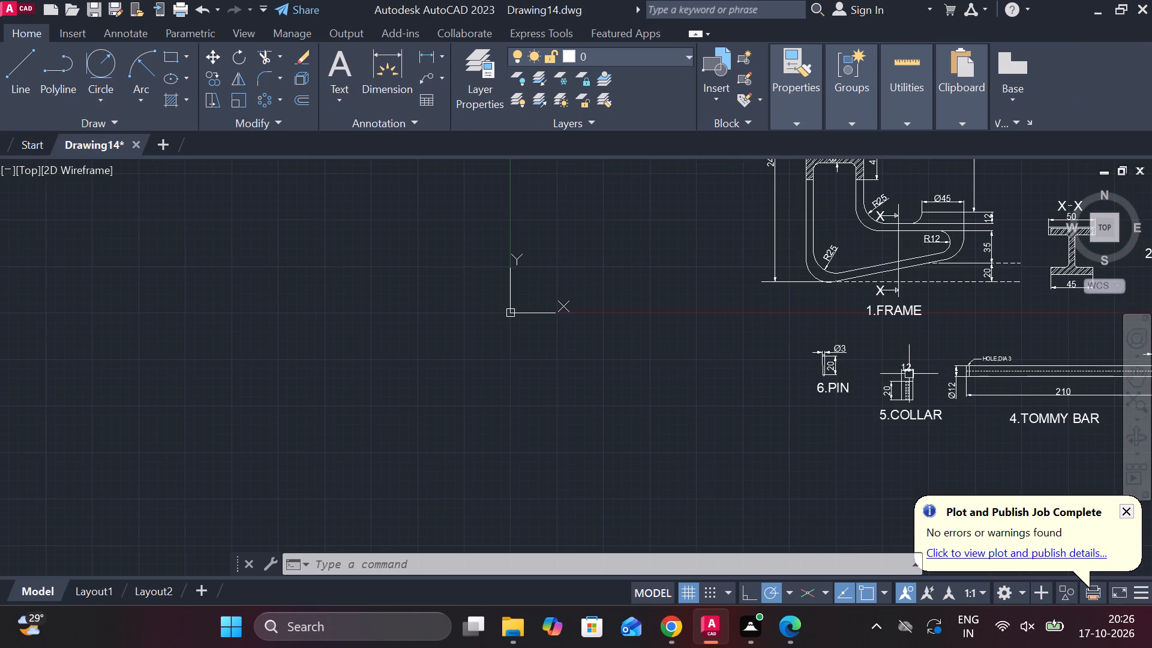
{"action": "middle_click_drag", "start_coordinate": [872, 374], "coordinate": [797, 420]}
{"action": "middle_click_drag", "start_coordinate": [817, 397], "coordinate": [748, 447]}
{"action": "middle_click_drag", "start_coordinate": [835, 397], "coordinate": [794, 416]}
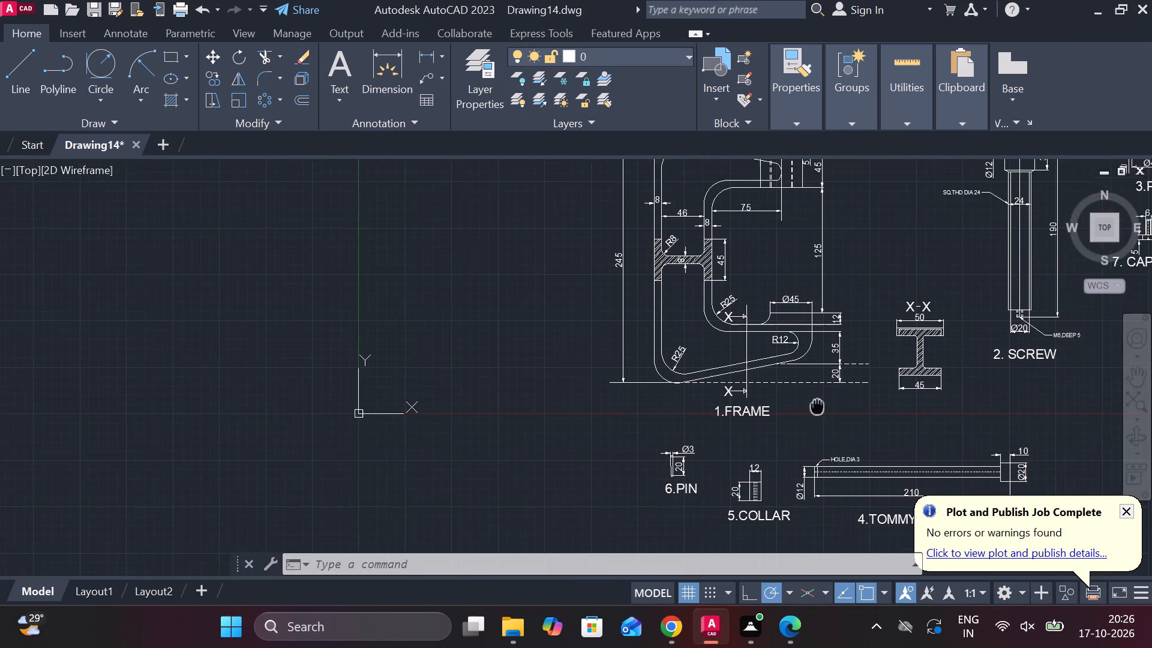
{"action": "middle_click_drag", "start_coordinate": [794, 416], "coordinate": [755, 430]}
{"action": "middle_click_drag", "start_coordinate": [671, 478], "coordinate": [686, 374]}
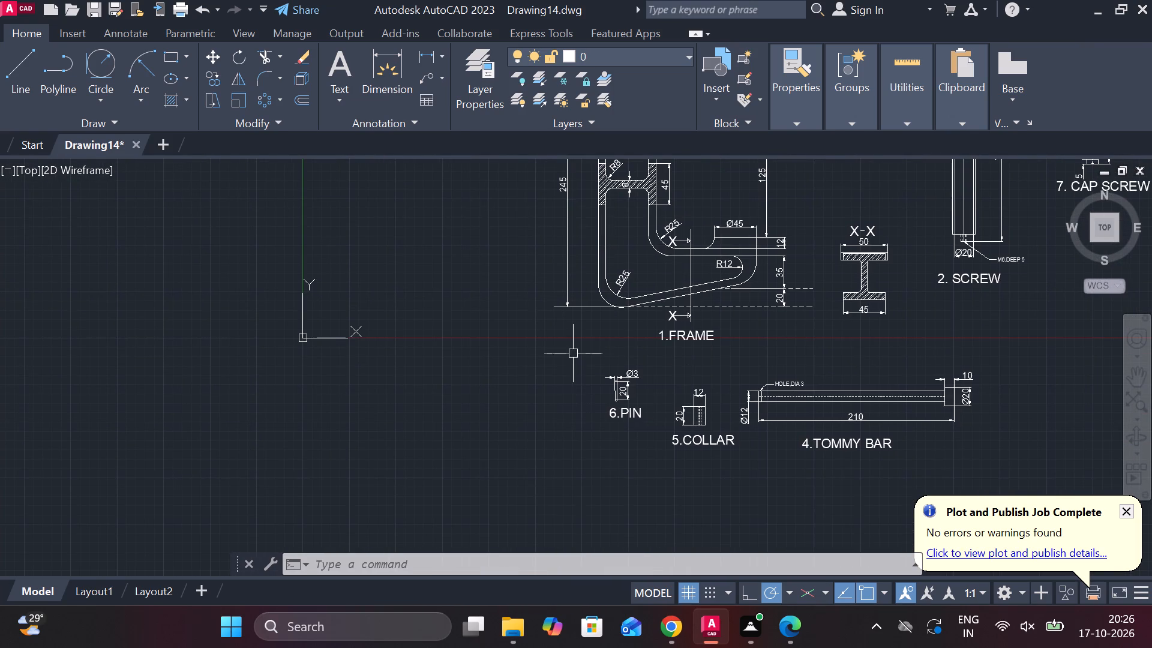
{"action": "left_click", "coordinate": [573, 352]}
{"action": "left_click", "coordinate": [665, 448]}
{"action": "key", "text": "m"}
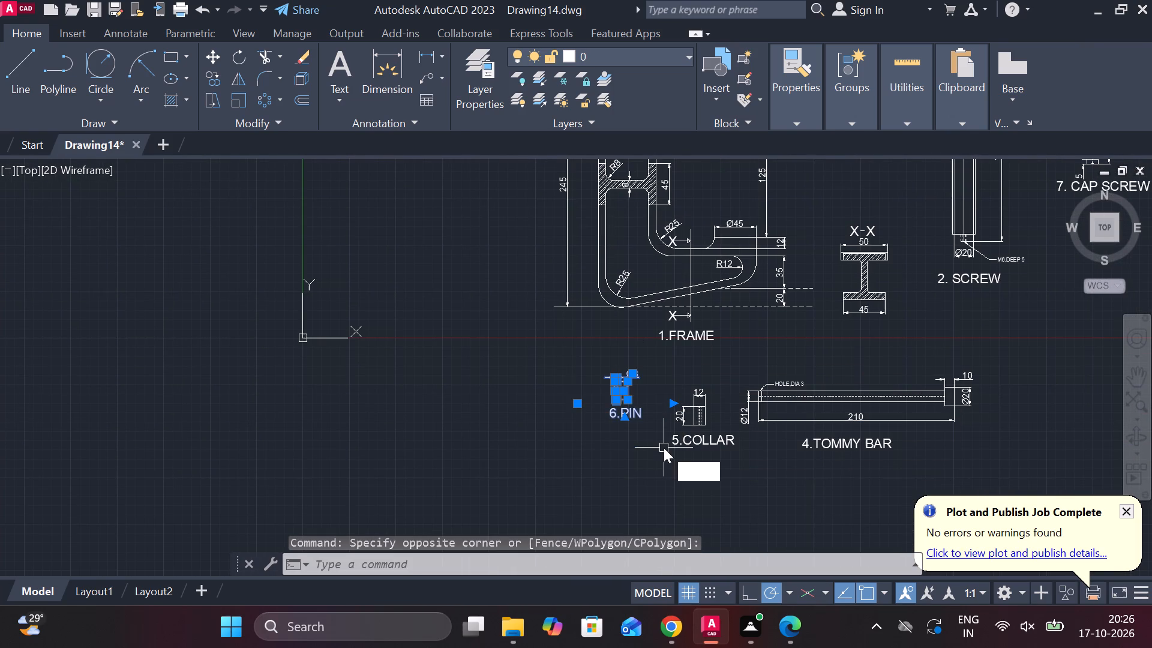
{"action": "key", "text": "Return"}
{"action": "left_click", "coordinate": [645, 454]}
{"action": "middle_click_drag", "start_coordinate": [813, 329], "coordinate": [742, 524]}
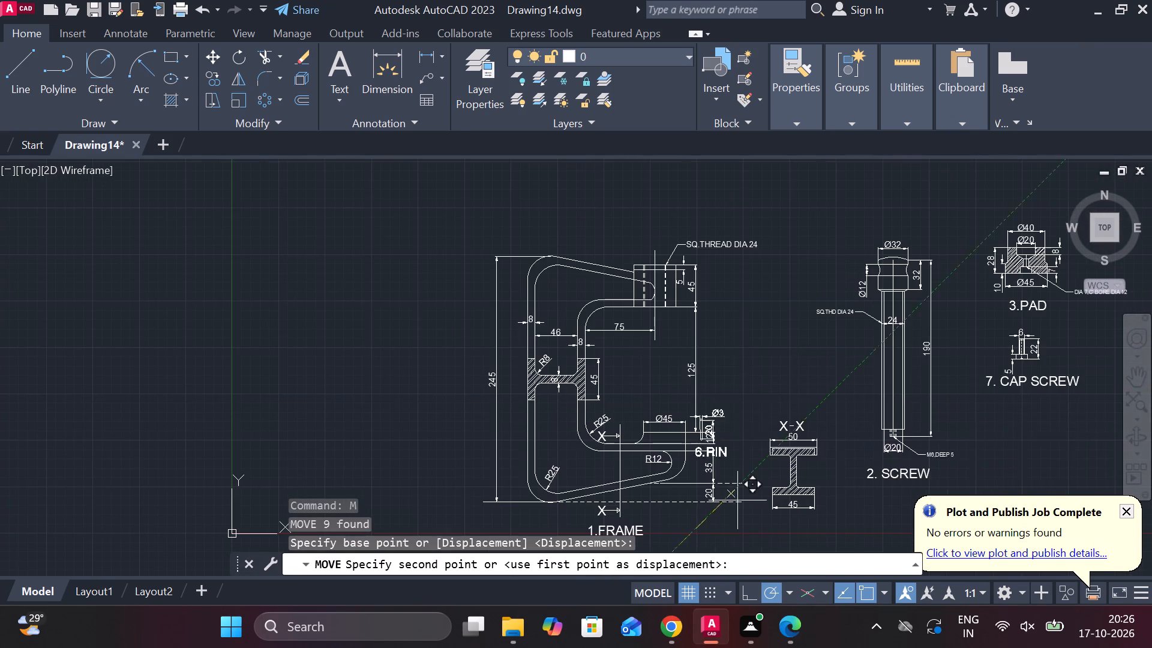
{"action": "left_click", "coordinate": [759, 358]}
Move the collar view with its dimensions and 5.COLLAR label to just below the pin, above section X-X.
{"action": "middle_click_drag", "start_coordinate": [731, 501], "coordinate": [729, 365]}
{"action": "middle_click_drag", "start_coordinate": [548, 482], "coordinate": [563, 413]}
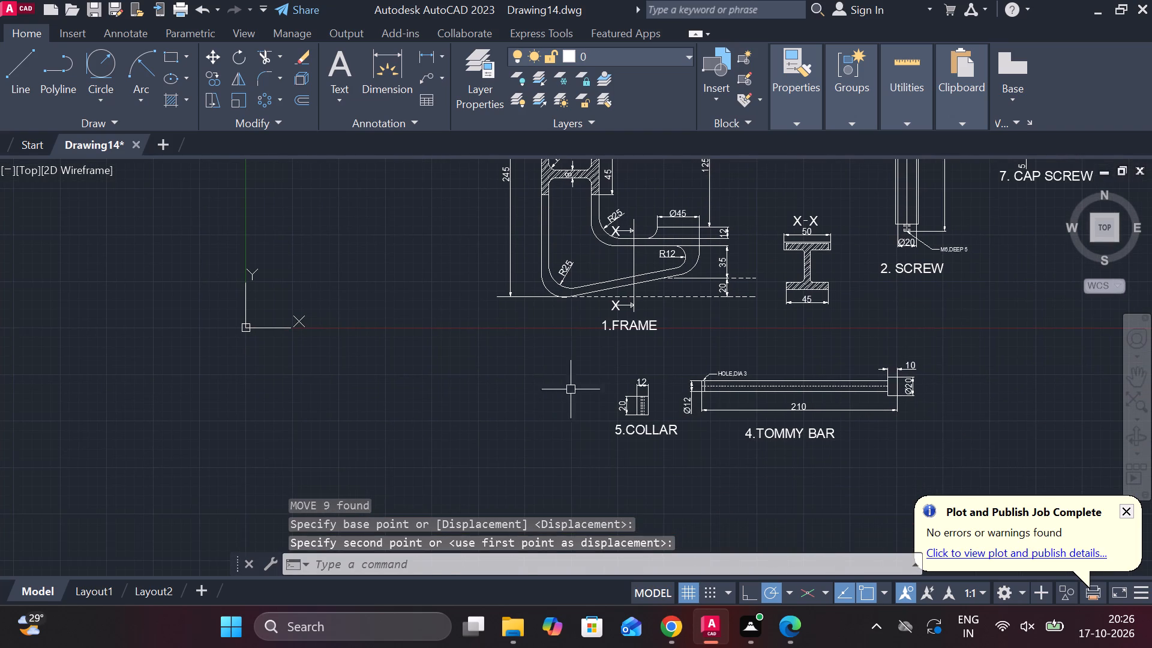
{"action": "left_click", "coordinate": [572, 367]}
{"action": "left_click", "coordinate": [679, 455]}
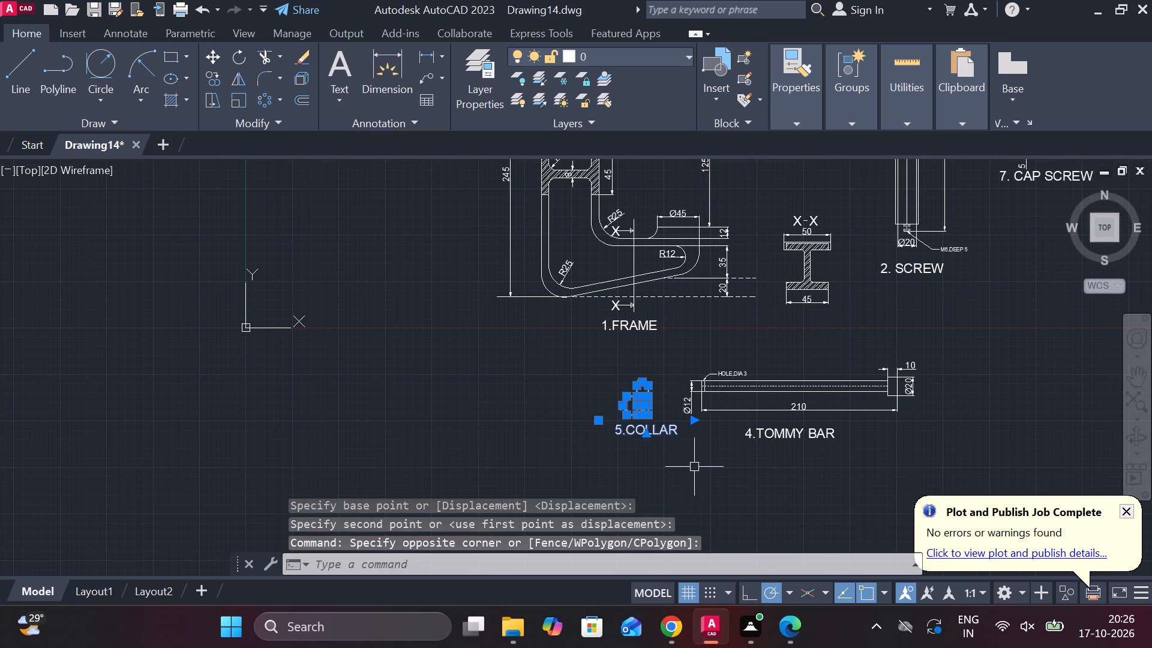
{"action": "key", "text": "m"}
{"action": "key", "text": "Return"}
{"action": "left_click", "coordinate": [686, 463]}
{"action": "middle_click_drag", "start_coordinate": [790, 392], "coordinate": [790, 396]}
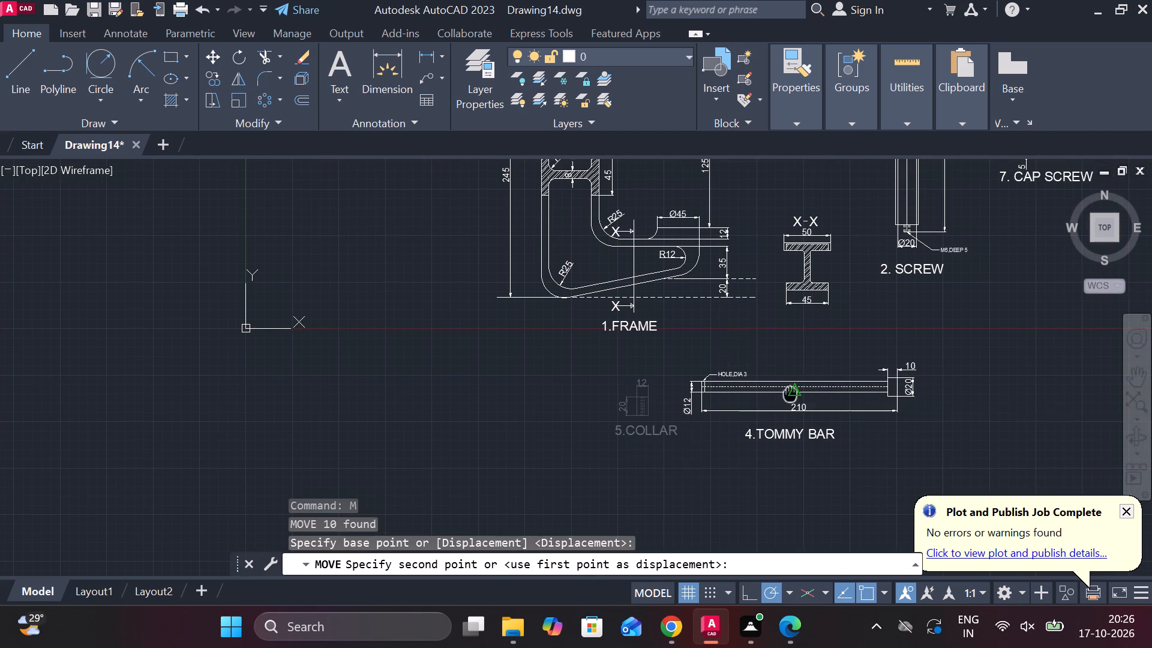
{"action": "middle_click_drag", "start_coordinate": [790, 396], "coordinate": [713, 580]}
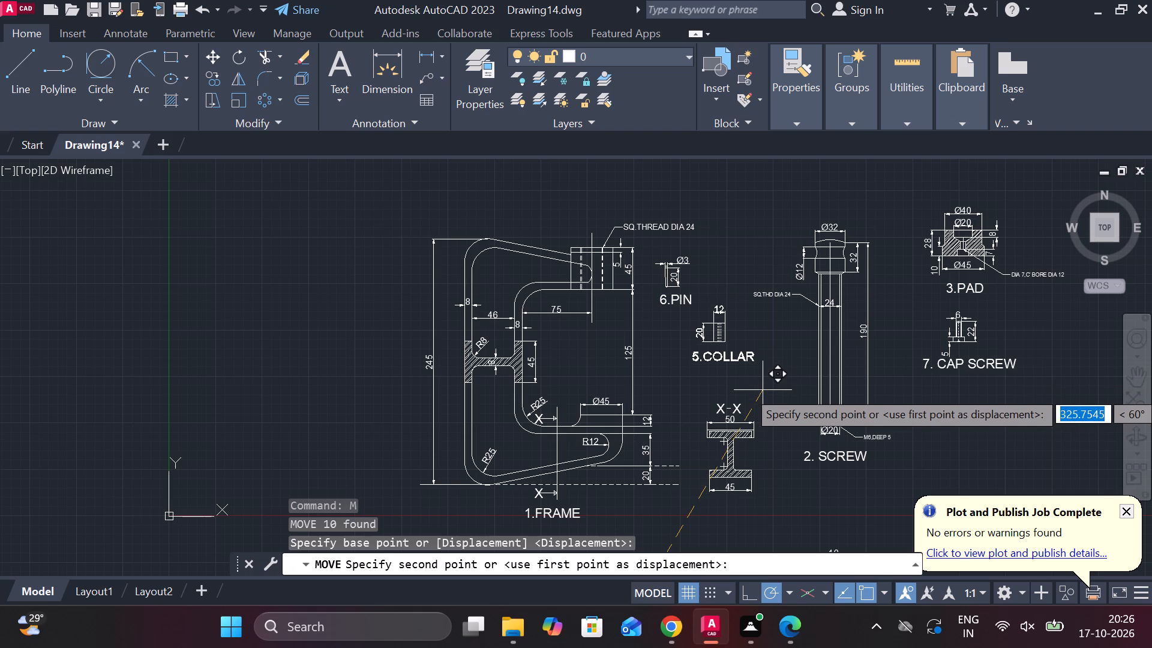
{"action": "left_click", "coordinate": [763, 390]}
{"action": "middle_click_drag", "start_coordinate": [777, 407], "coordinate": [687, 329]}
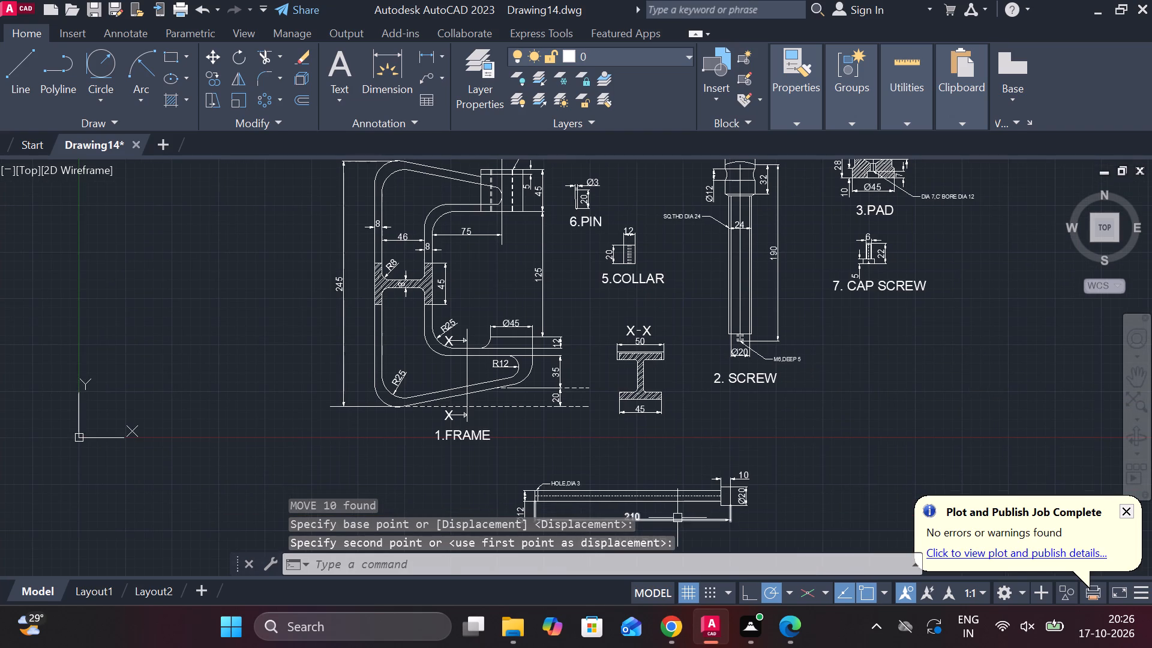
Move the tommy bar view with its dimensions and 4.TOMMY BAR label to beside the screw's lower end, below the cap screw.
{"action": "middle_click_drag", "start_coordinate": [695, 450], "coordinate": [692, 382]}
{"action": "middle_click_drag", "start_coordinate": [847, 383], "coordinate": [820, 476]}
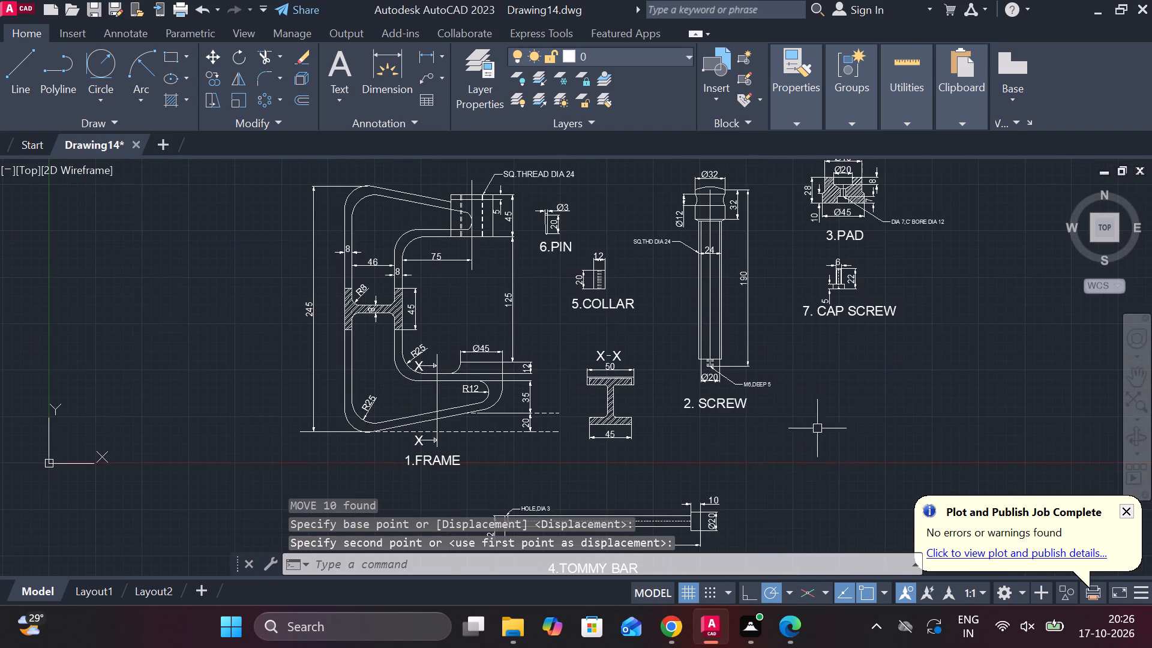
{"action": "scroll", "coordinate": [806, 394], "scroll_direction": "down", "scroll_amount": 1}
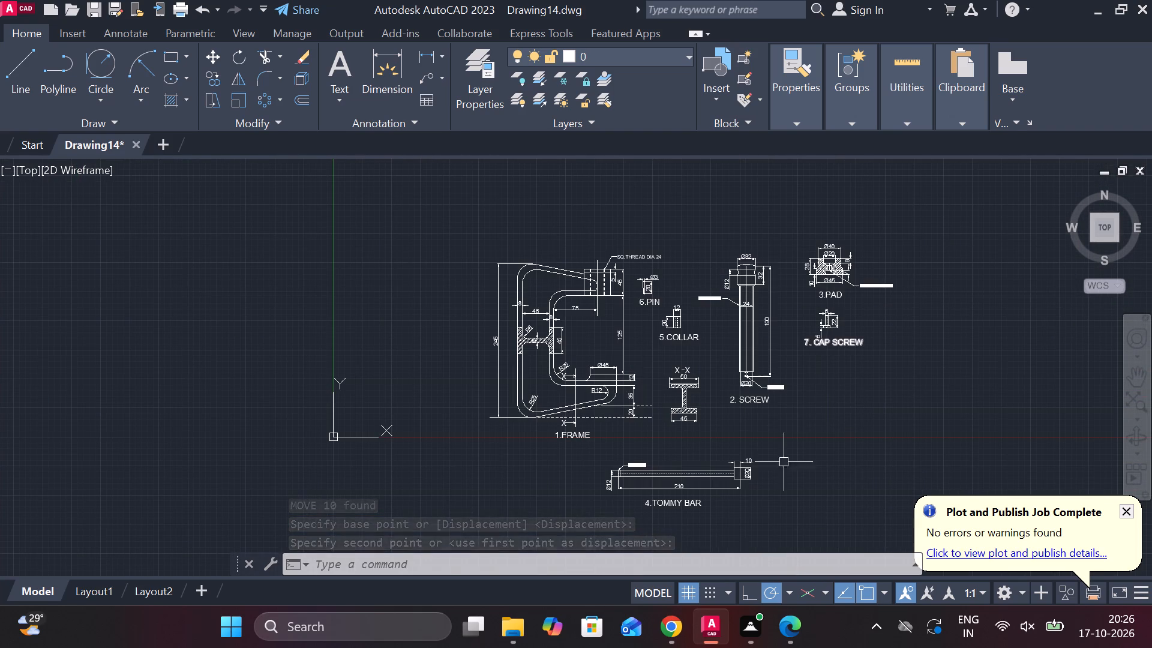
{"action": "left_click", "coordinate": [590, 453]}
{"action": "middle_click_drag", "start_coordinate": [719, 479], "coordinate": [737, 429]}
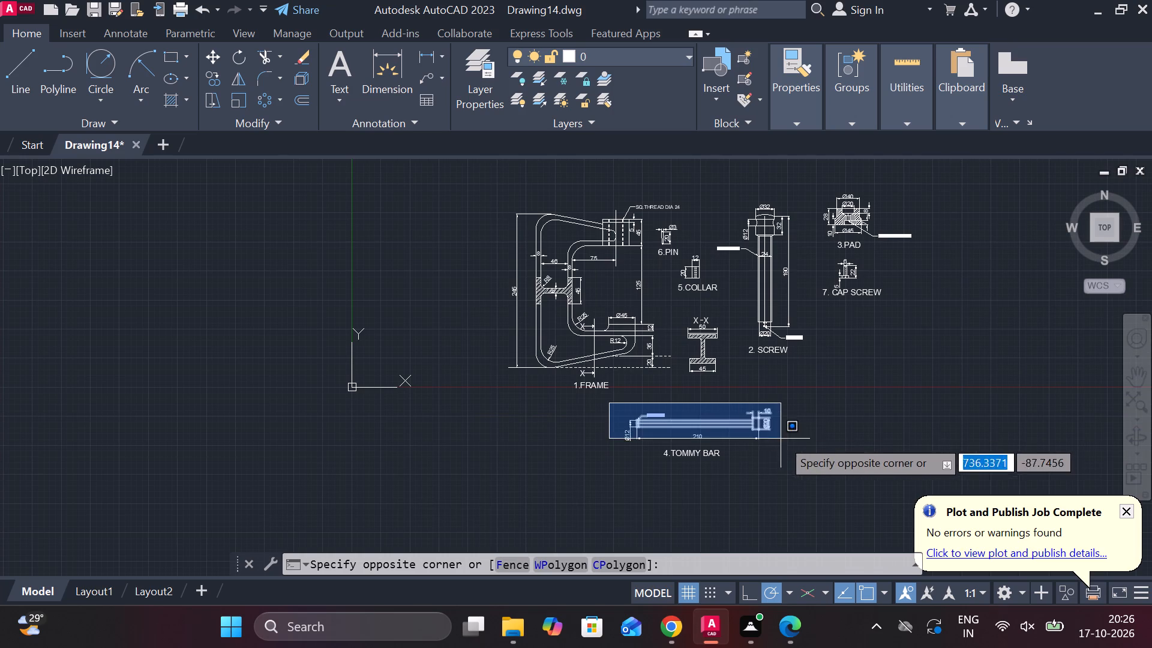
{"action": "left_click", "coordinate": [796, 474]}
{"action": "key", "text": "m"}
{"action": "key", "text": "Return"}
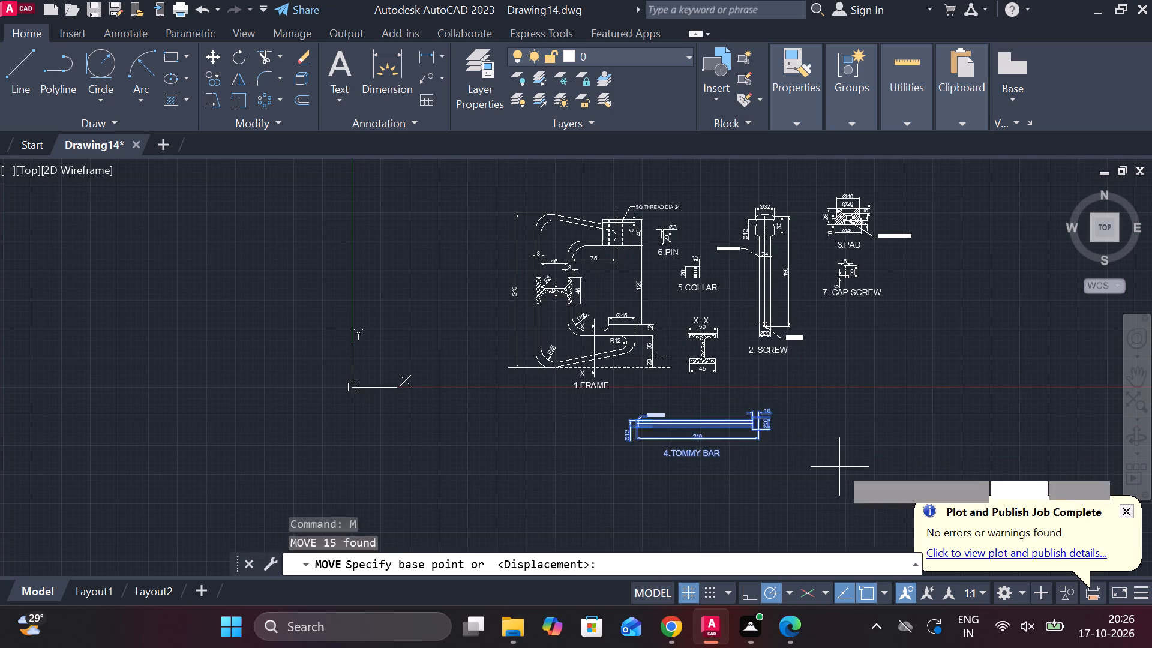
{"action": "left_click", "coordinate": [806, 468]}
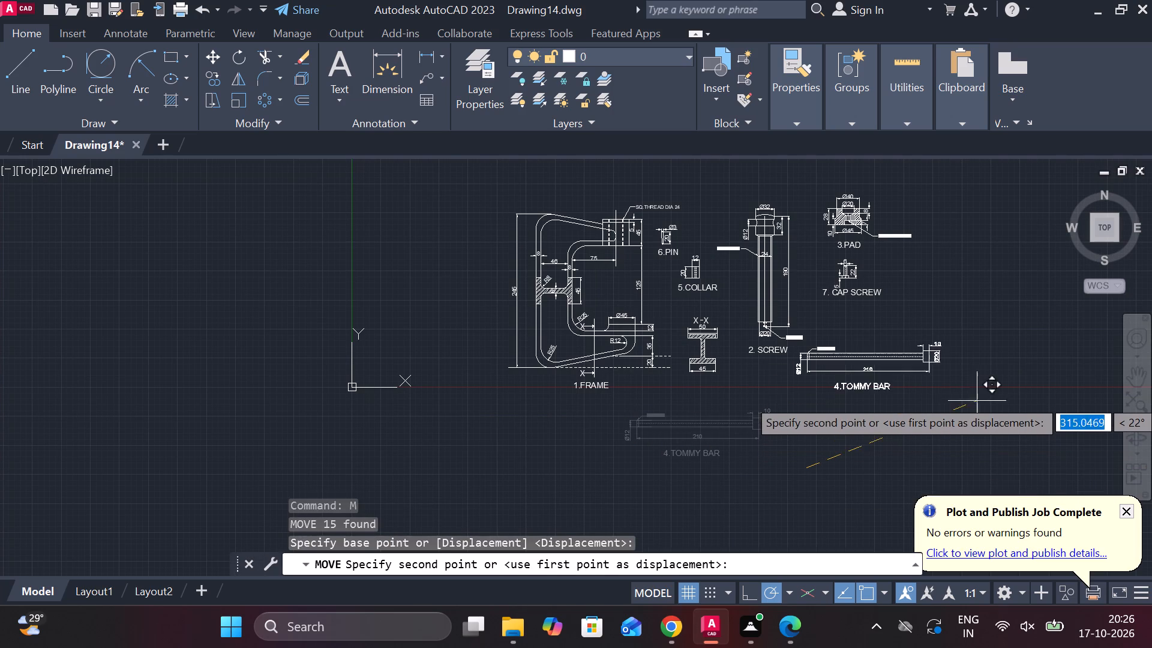
{"action": "left_click", "coordinate": [995, 370]}
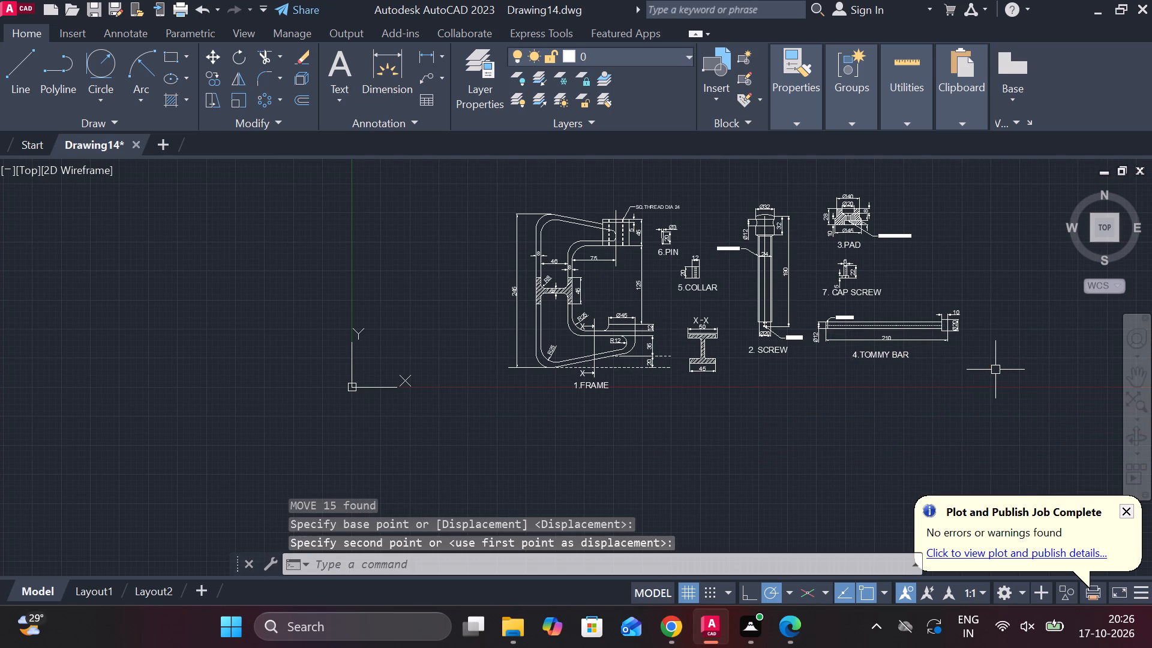
Copy the 1.FRAME label and paste the copy into the empty space below section X-X.
{"action": "middle_click_drag", "start_coordinate": [688, 424], "coordinate": [620, 430]}
{"action": "scroll", "coordinate": [700, 385], "scroll_direction": "up", "scroll_amount": 1}
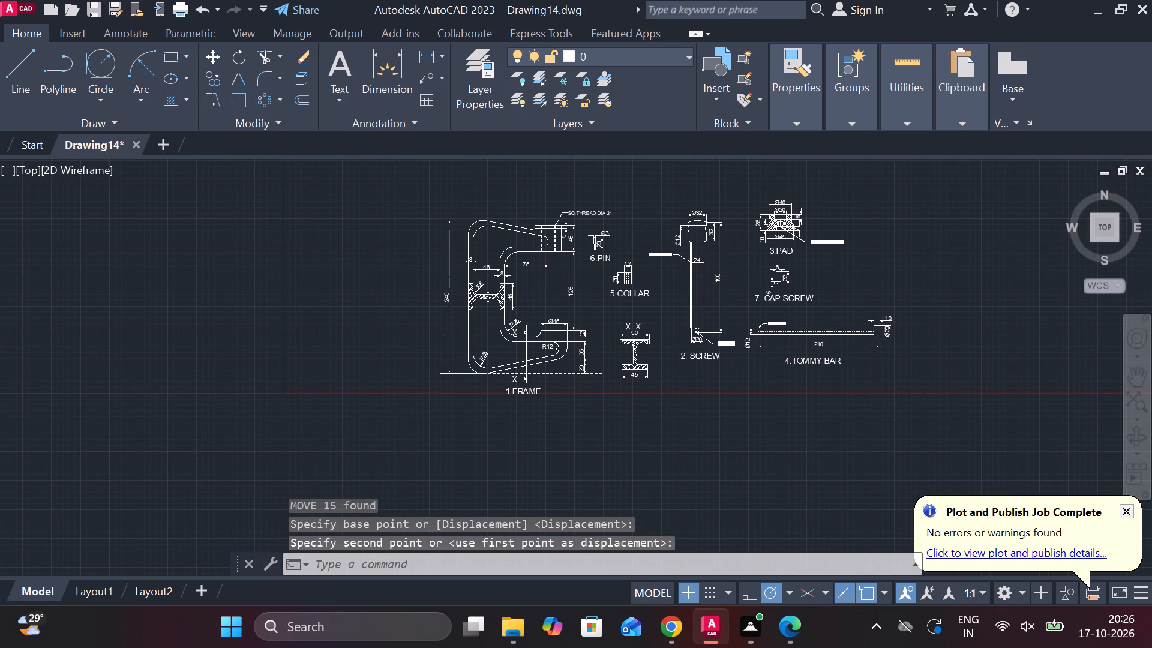
{"action": "key", "text": "Escape"}
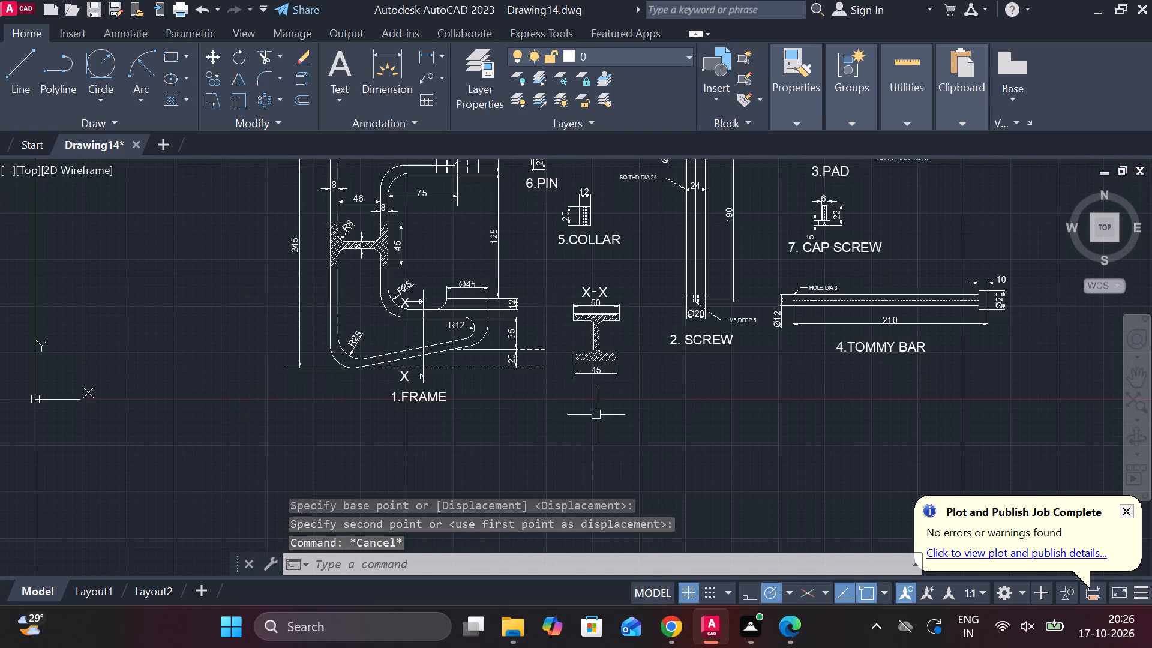
{"action": "scroll", "coordinate": [590, 436], "scroll_direction": "down", "scroll_amount": 1}
{"action": "scroll", "coordinate": [596, 447], "scroll_direction": "up", "scroll_amount": 1}
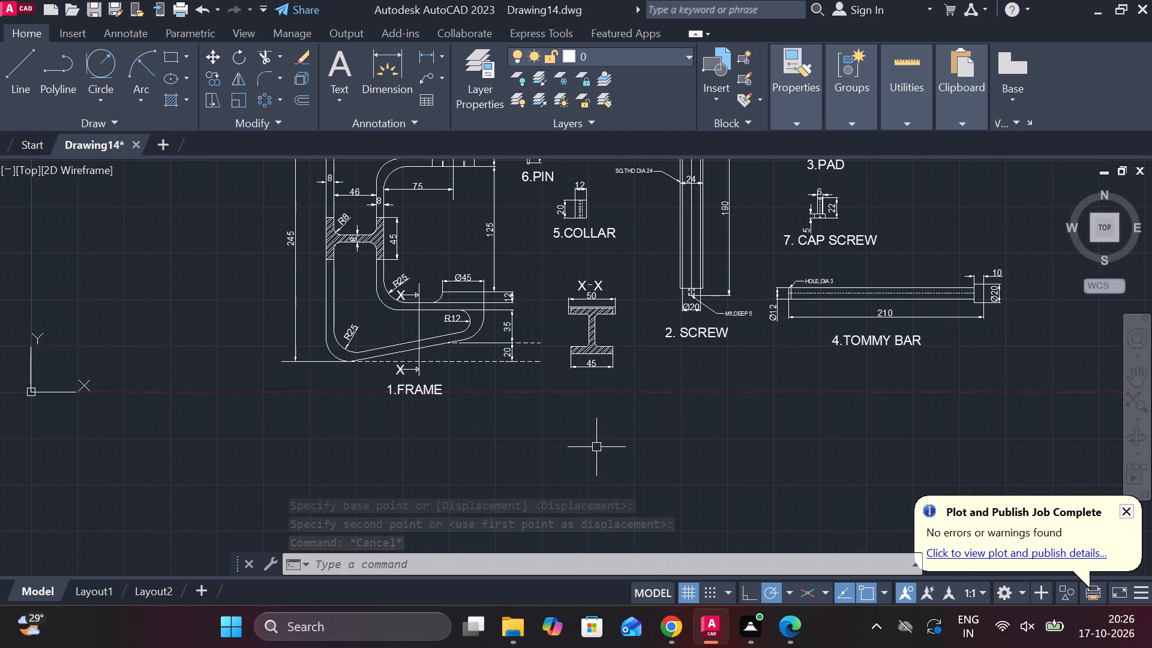
{"action": "left_click", "coordinate": [423, 394]}
{"action": "key", "text": "Escape"}
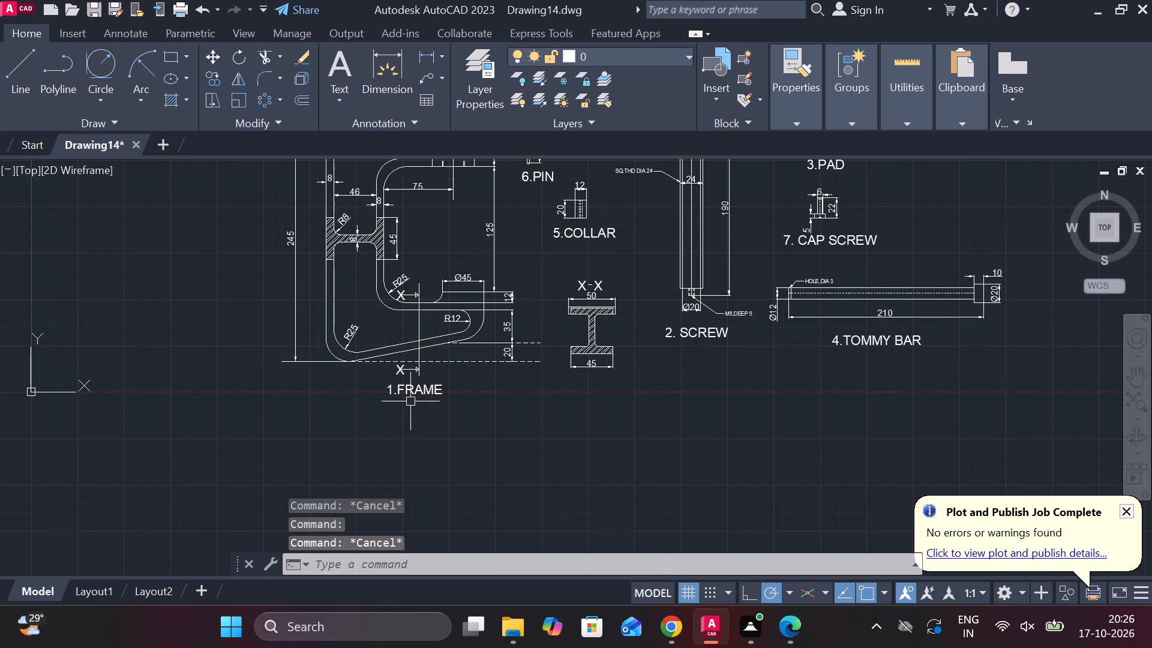
{"action": "left_click", "coordinate": [410, 396]}
{"action": "key", "text": "ctrl+c"}
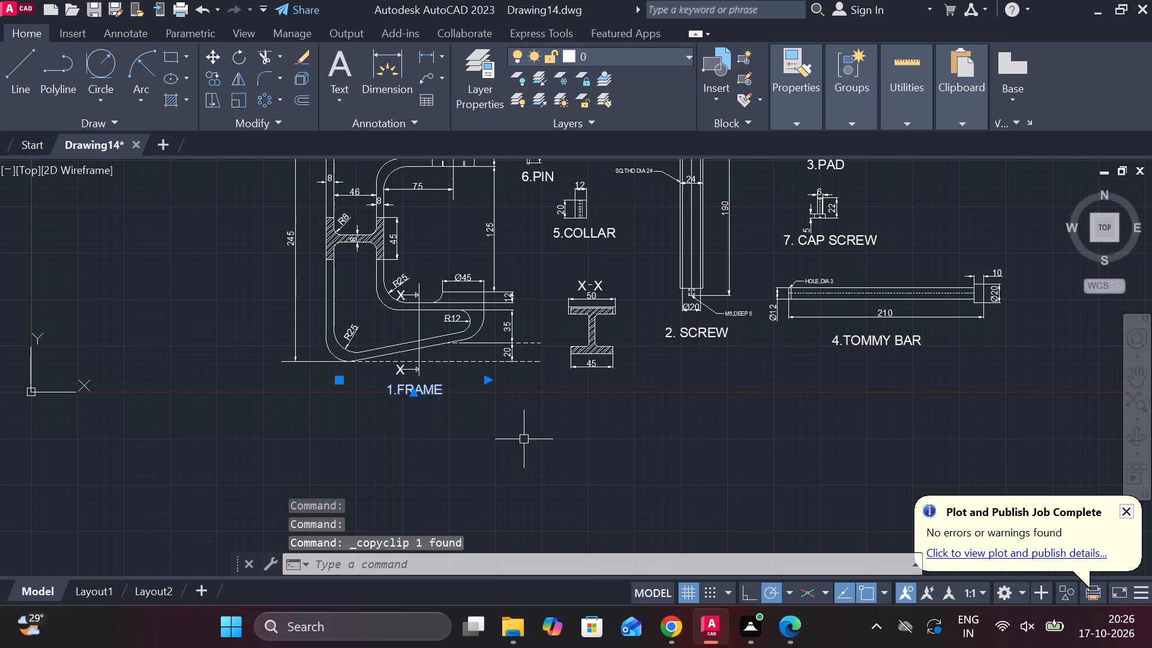
{"action": "key", "text": "ctrl+v"}
{"action": "left_click", "coordinate": [548, 435]}
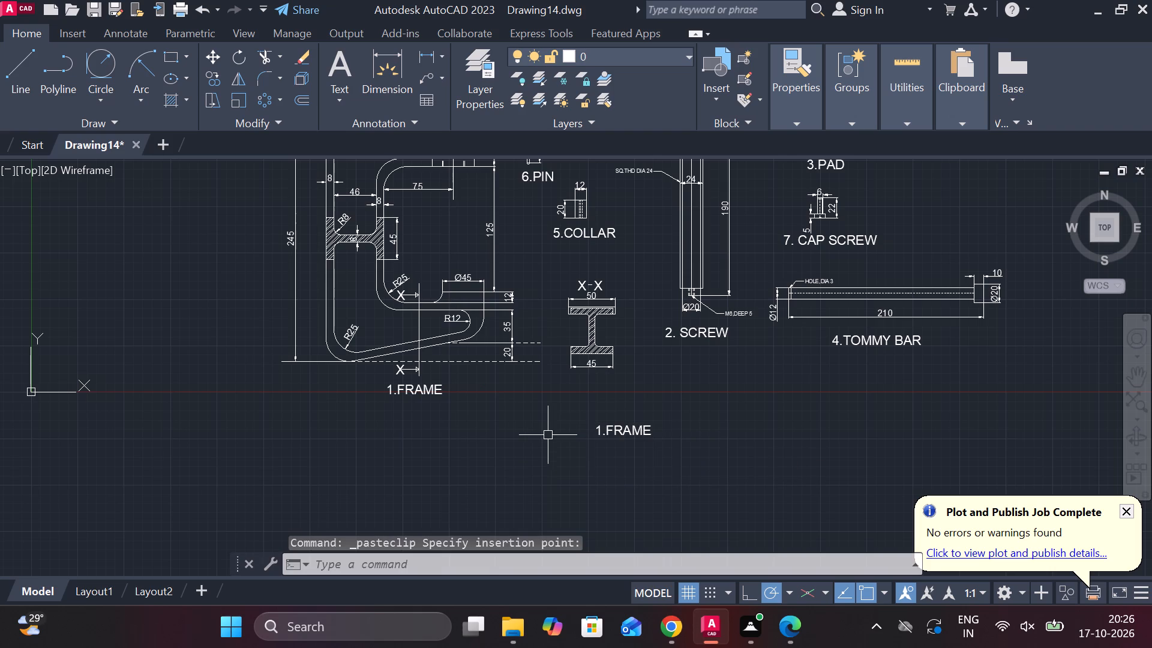
Copy the 2. SCREW label and paste the copy directly below the copied 1.FRAME text.
{"action": "double_click", "coordinate": [694, 339]}
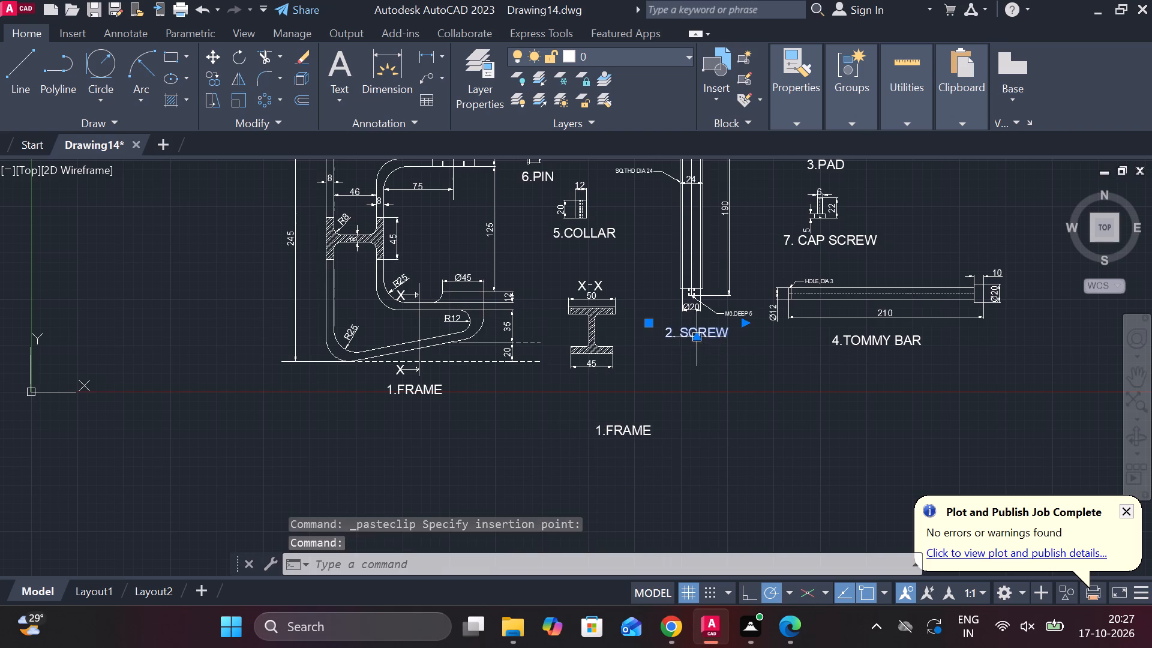
{"action": "key", "text": "ctrl+c"}
{"action": "key", "text": "Escape"}
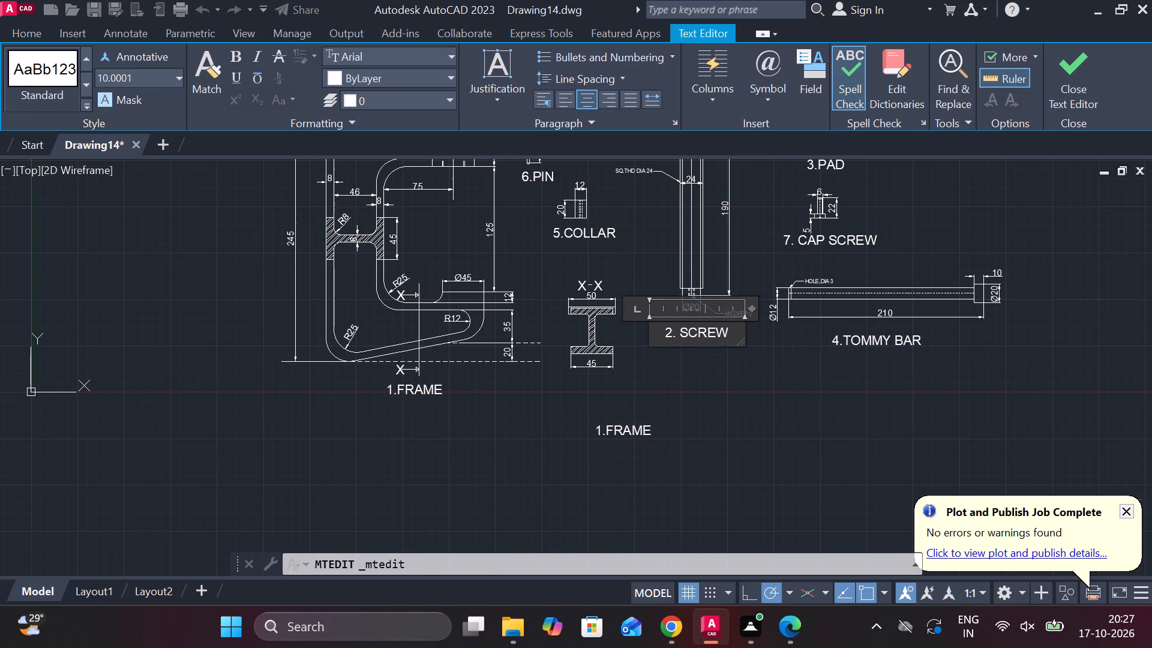
{"action": "key", "text": "Escape"}
{"action": "left_click", "coordinate": [697, 335]}
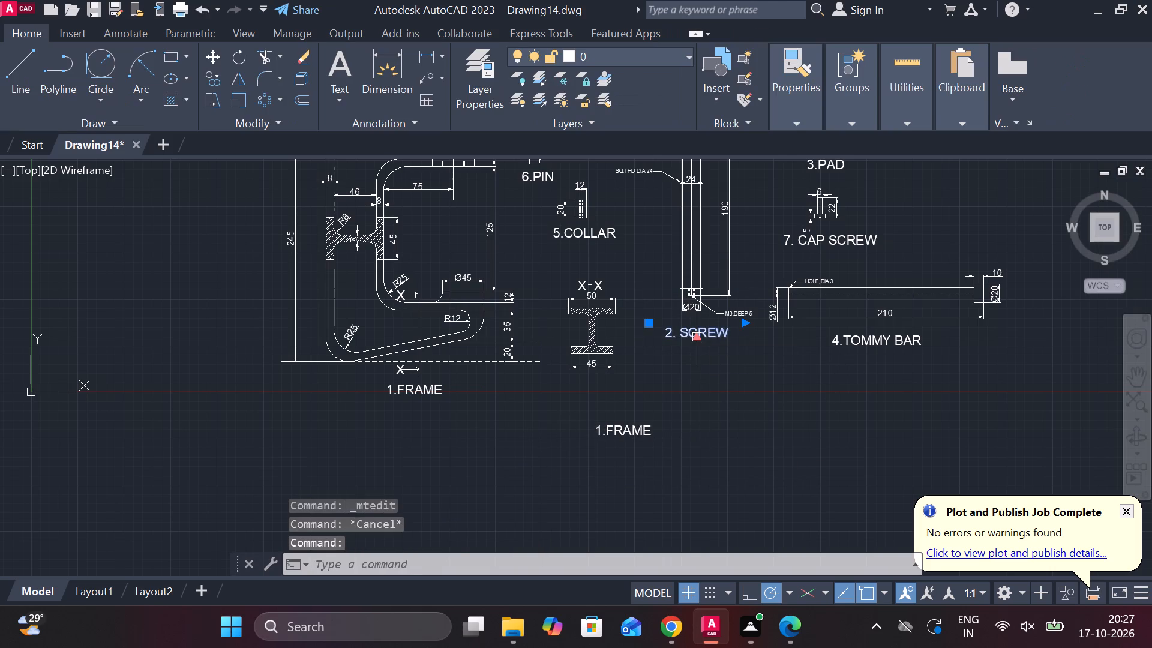
{"action": "key", "text": "ctrl+c"}
{"action": "key", "text": "ctrl+v"}
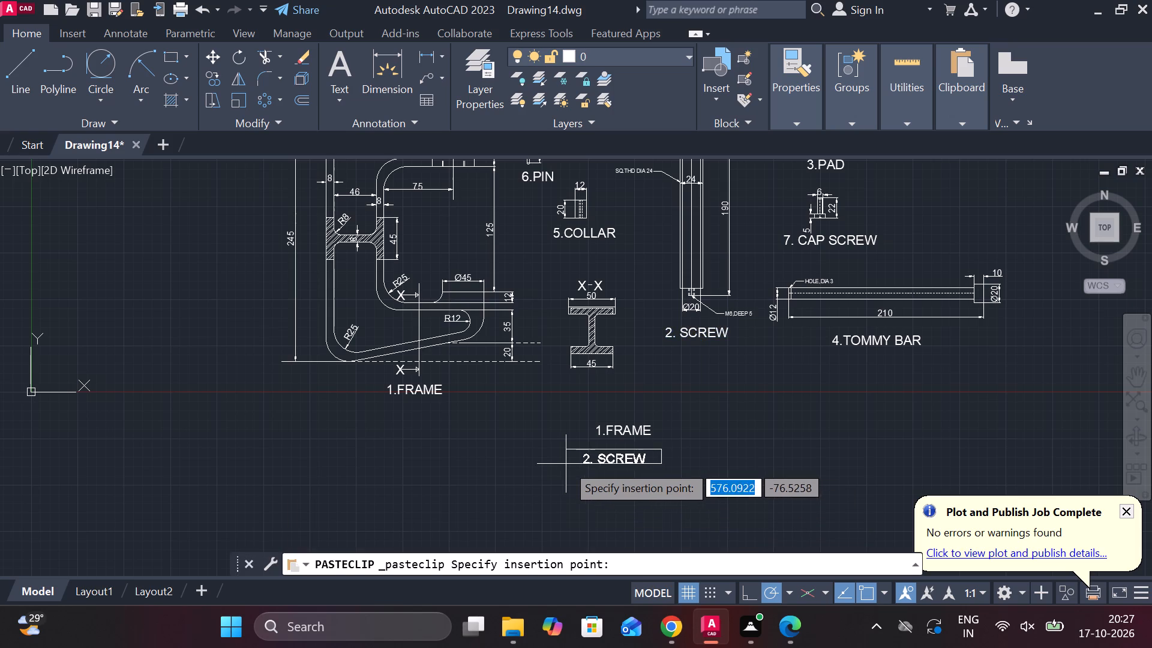
{"action": "left_click", "coordinate": [576, 460]}
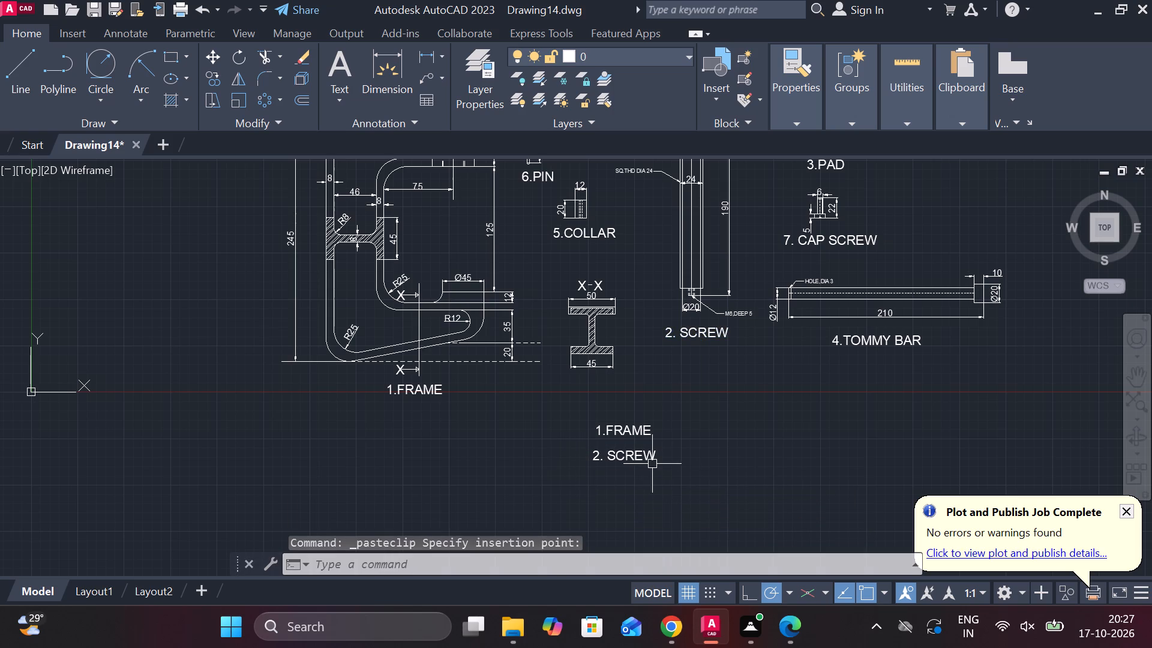
Copy the 3.PAD label and paste the copy directly below 2. SCREW in the list of part names.
{"action": "scroll", "coordinate": [696, 446], "scroll_direction": "up", "scroll_amount": 1}
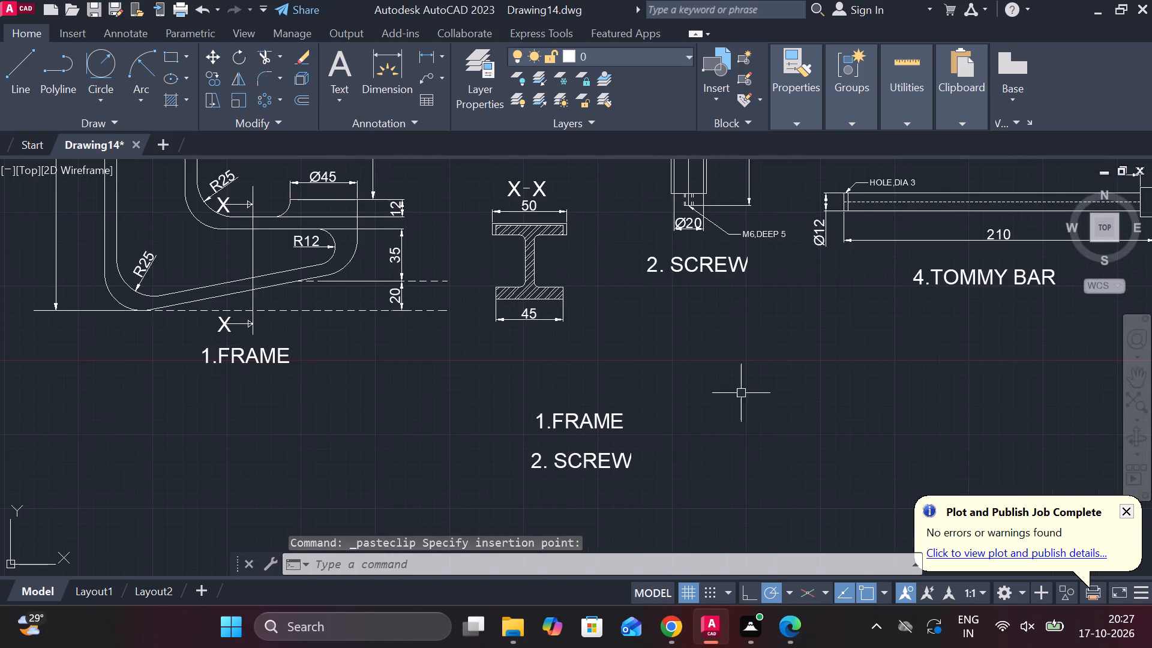
{"action": "scroll", "coordinate": [763, 385], "scroll_direction": "down", "scroll_amount": 1}
{"action": "middle_click_drag", "start_coordinate": [783, 389], "coordinate": [769, 520]}
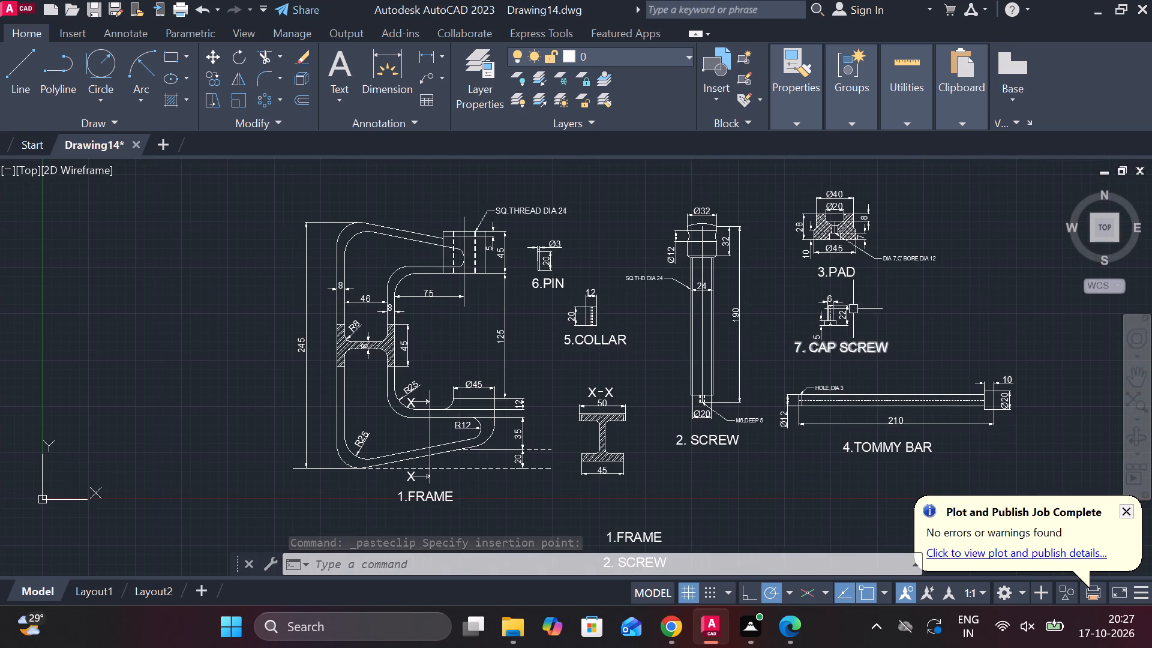
{"action": "left_click", "coordinate": [837, 271]}
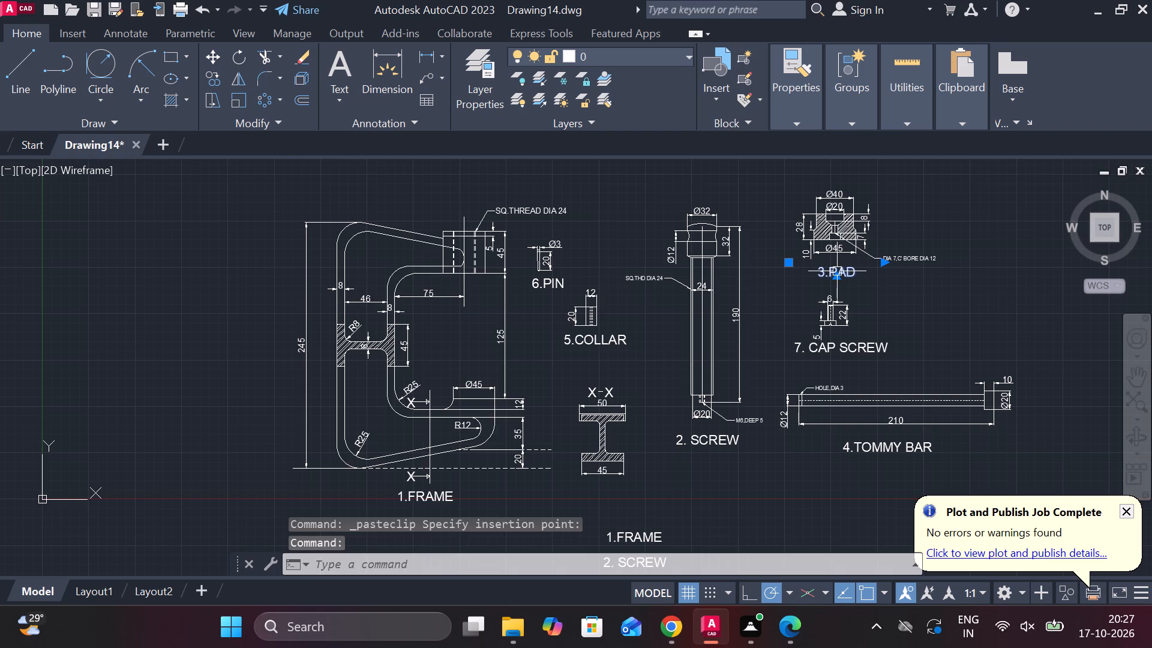
{"action": "key", "text": "ctrl+c"}
{"action": "middle_click_drag", "start_coordinate": [755, 409], "coordinate": [711, 302]}
{"action": "key", "text": "ctrl+v"}
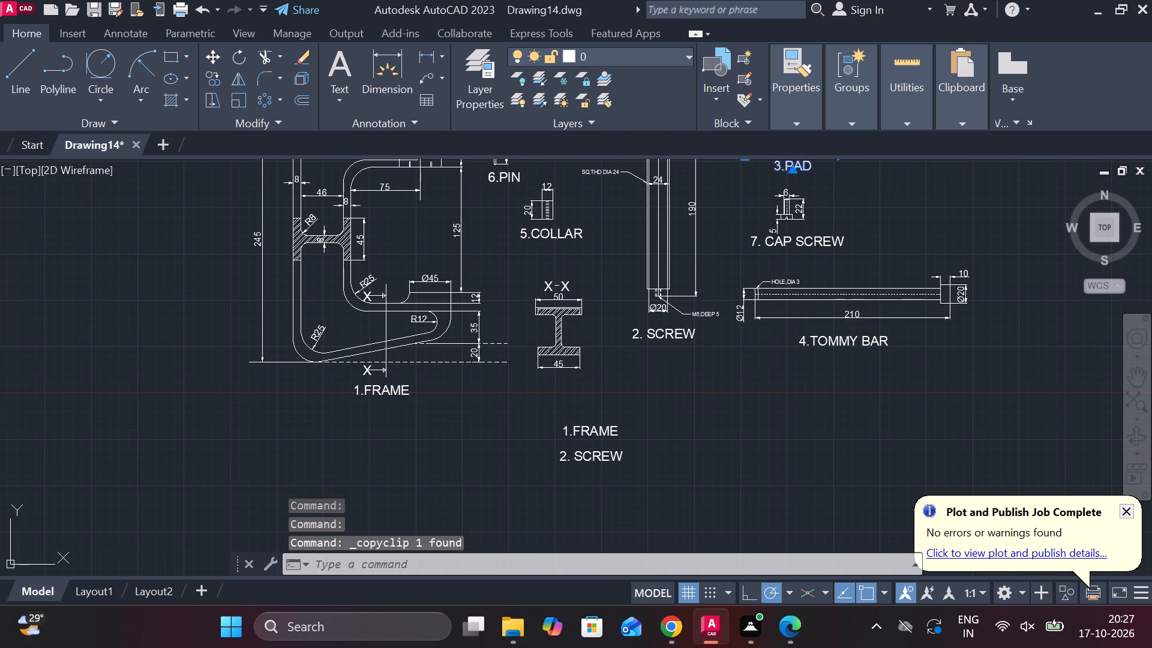
{"action": "scroll", "coordinate": [549, 490], "scroll_direction": "up", "scroll_amount": 1}
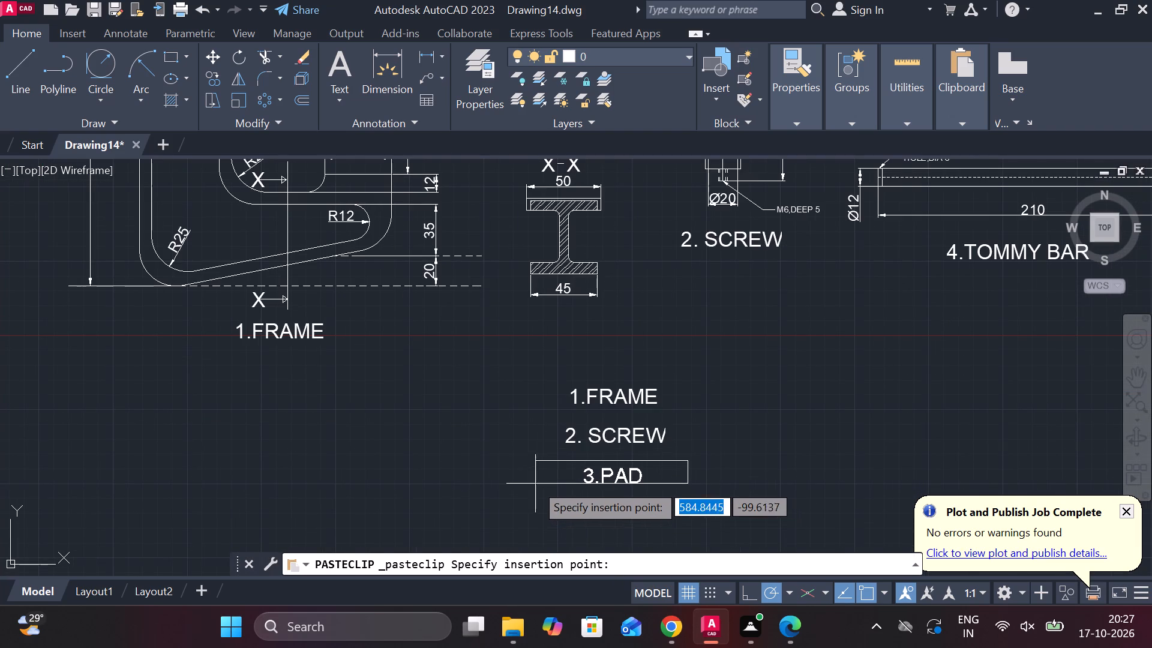
{"action": "left_click", "coordinate": [532, 479]}
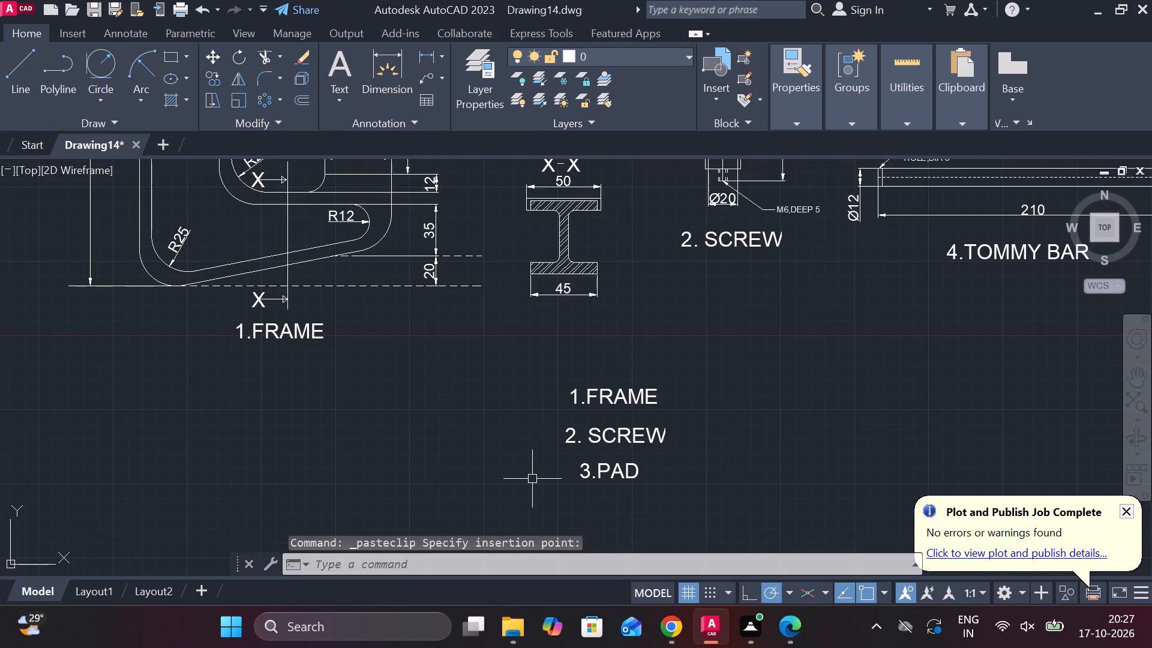
Copy the 4.TOMMY BAR label and paste the copy directly below 3.PAD in the list of part names.
{"action": "scroll", "coordinate": [731, 405], "scroll_direction": "down", "scroll_amount": 1}
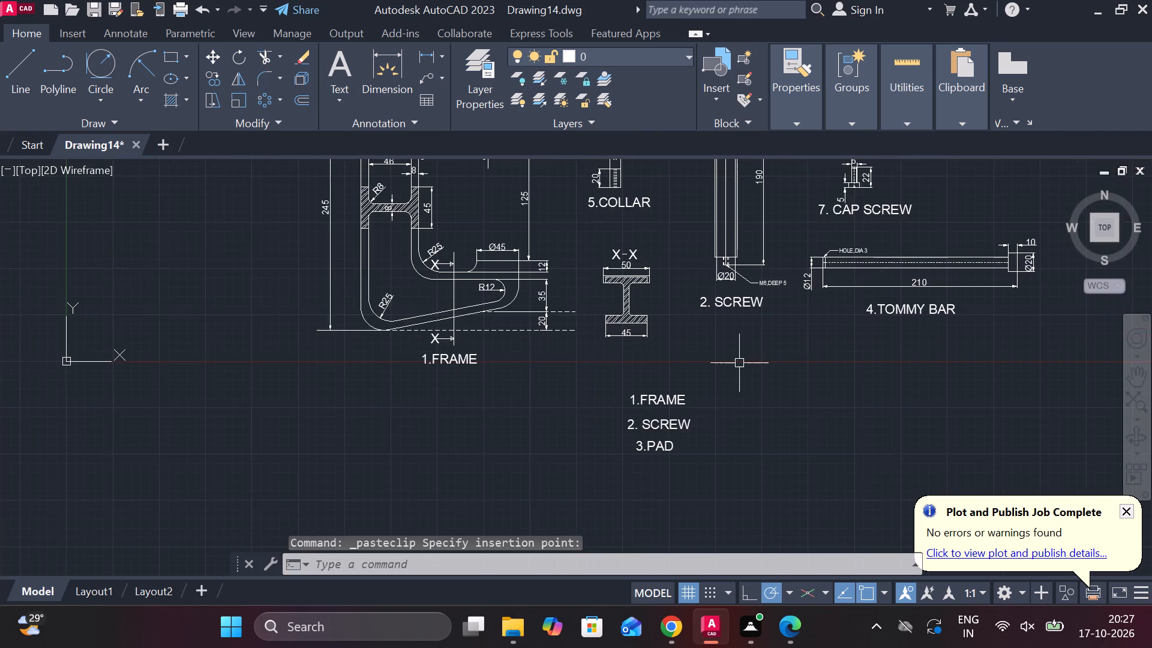
{"action": "middle_click_drag", "start_coordinate": [760, 395], "coordinate": [761, 484]}
{"action": "middle_click", "coordinate": [884, 299]}
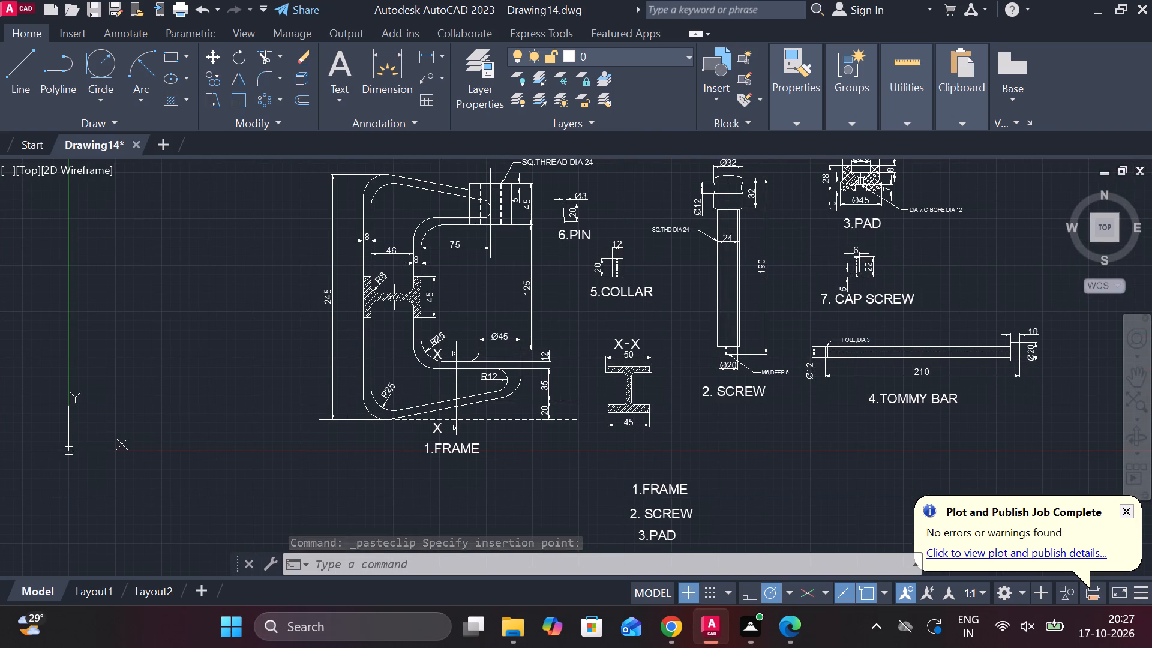
{"action": "left_click", "coordinate": [925, 398]}
{"action": "key", "text": "ctrl+c"}
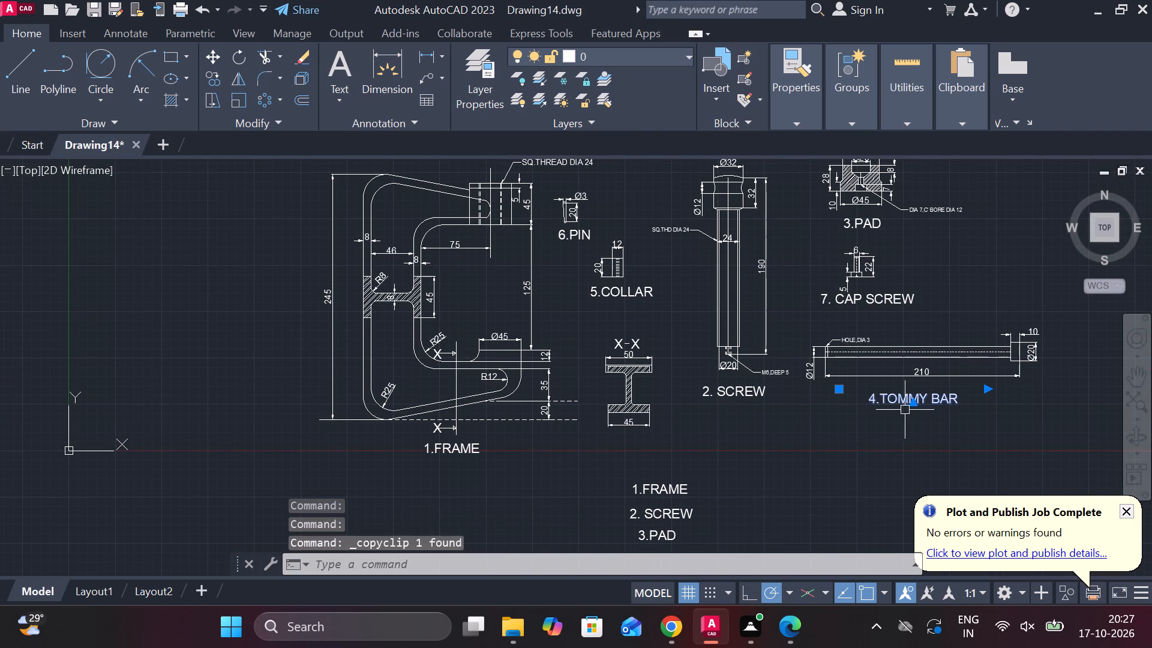
{"action": "middle_click_drag", "start_coordinate": [838, 442], "coordinate": [769, 356]}
{"action": "key", "text": "ctrl+v"}
{"action": "scroll", "coordinate": [571, 478], "scroll_direction": "up", "scroll_amount": 2}
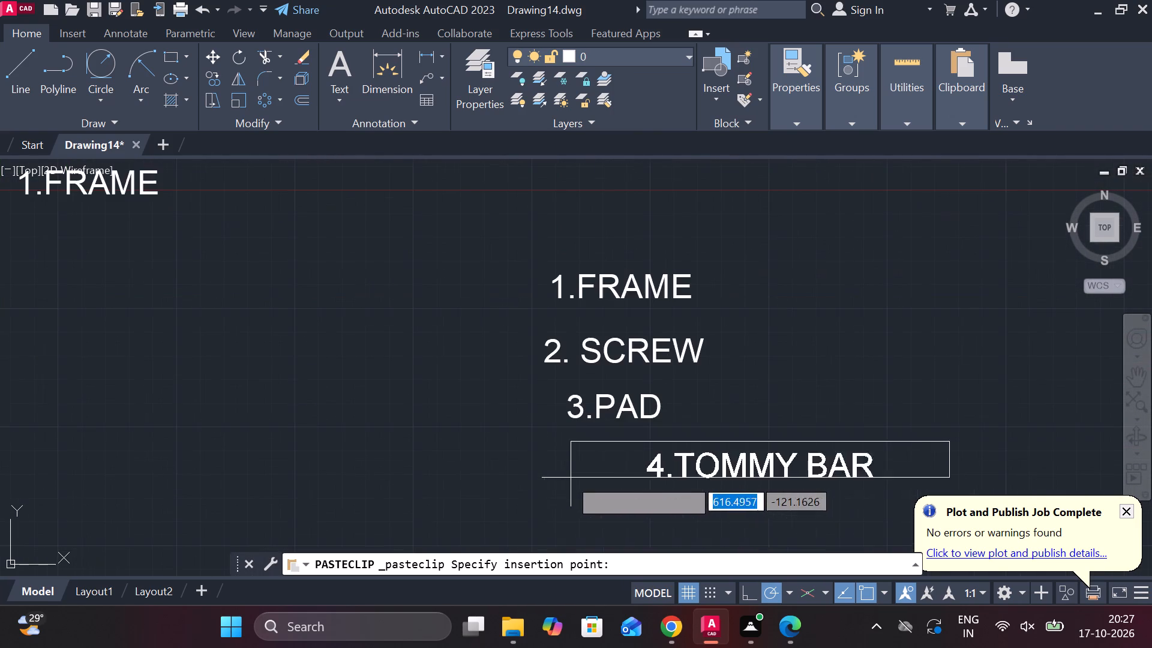
{"action": "left_click", "coordinate": [452, 469]}
Copy the 5.COLLAR label and paste the copy directly below 4.TOMMY BAR in the list of part names.
{"action": "scroll", "coordinate": [505, 476], "scroll_direction": "down", "scroll_amount": 1}
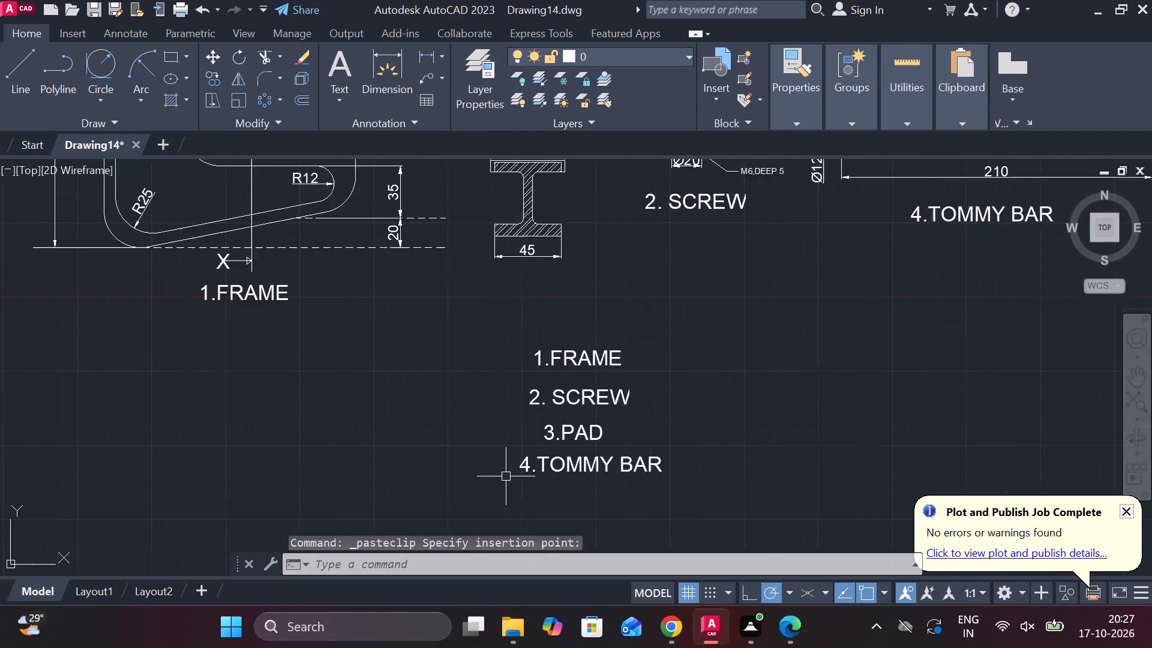
{"action": "scroll", "coordinate": [506, 476], "scroll_direction": "down", "scroll_amount": 1}
{"action": "middle_click_drag", "start_coordinate": [694, 388], "coordinate": [698, 449]}
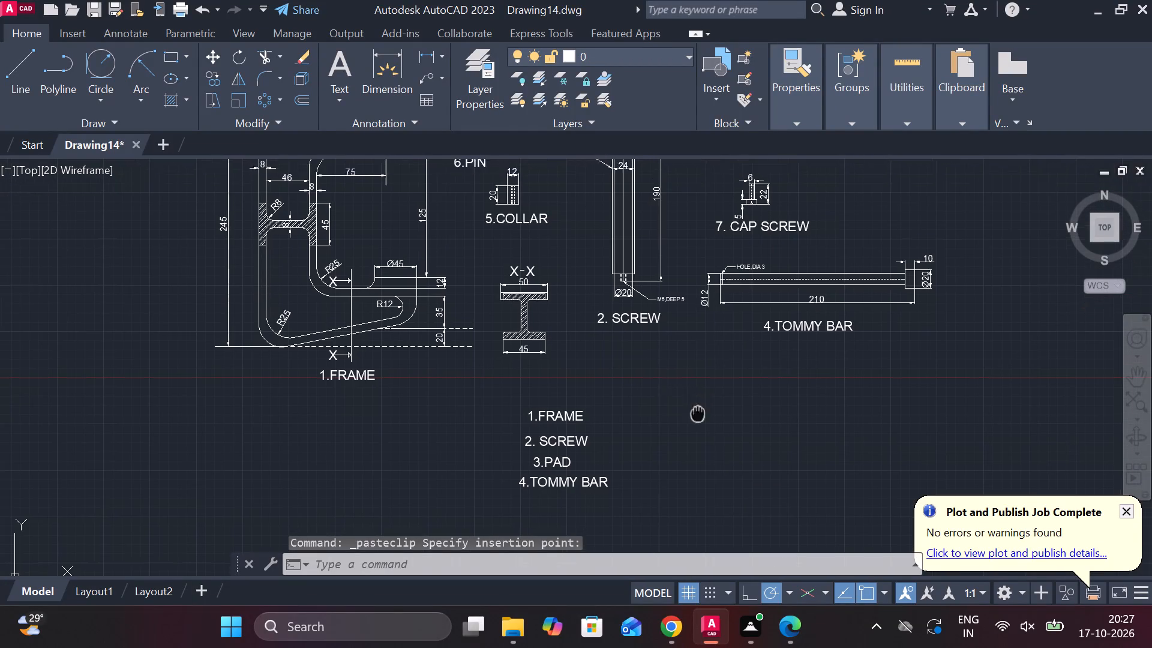
{"action": "middle_click_drag", "start_coordinate": [698, 449], "coordinate": [698, 455]}
{"action": "left_click", "coordinate": [533, 275]}
{"action": "key", "text": "ctrl+c"}
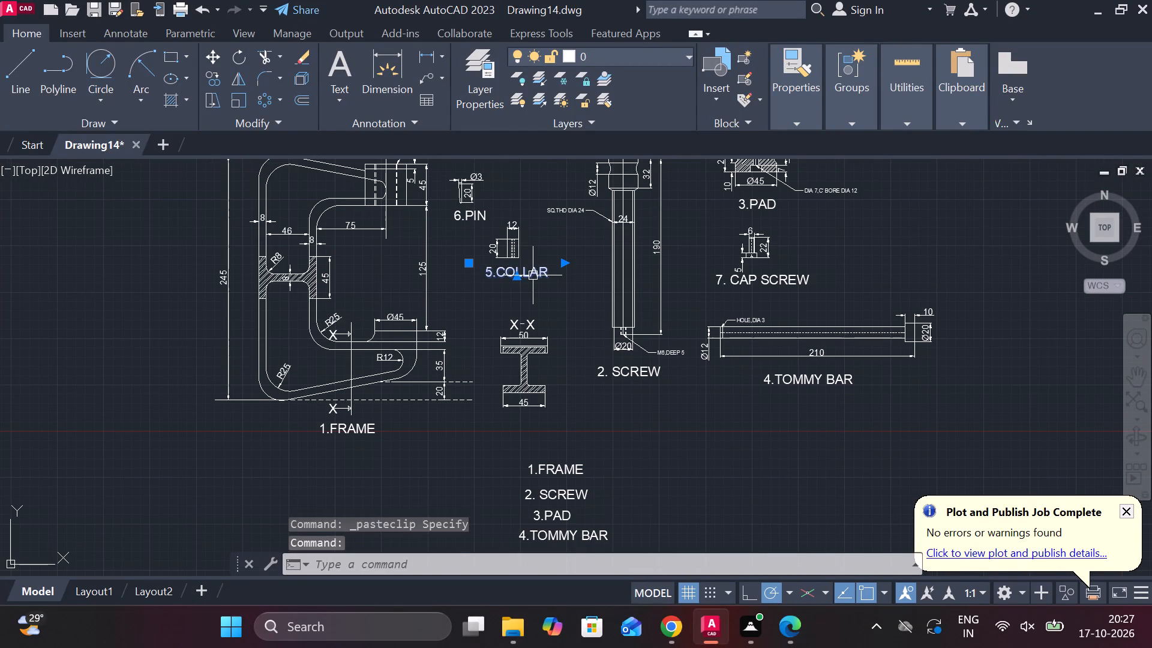
{"action": "middle_click_drag", "start_coordinate": [540, 331], "coordinate": [540, 181]}
{"action": "key", "text": "ctrl+v"}
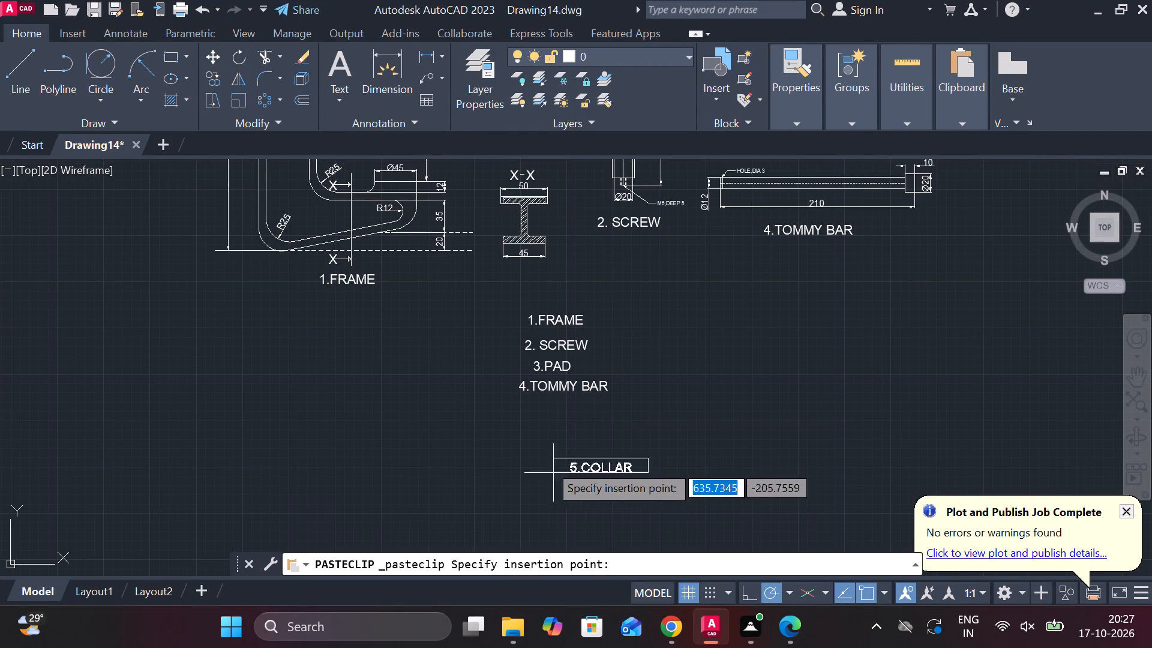
{"action": "left_click", "coordinate": [511, 415]}
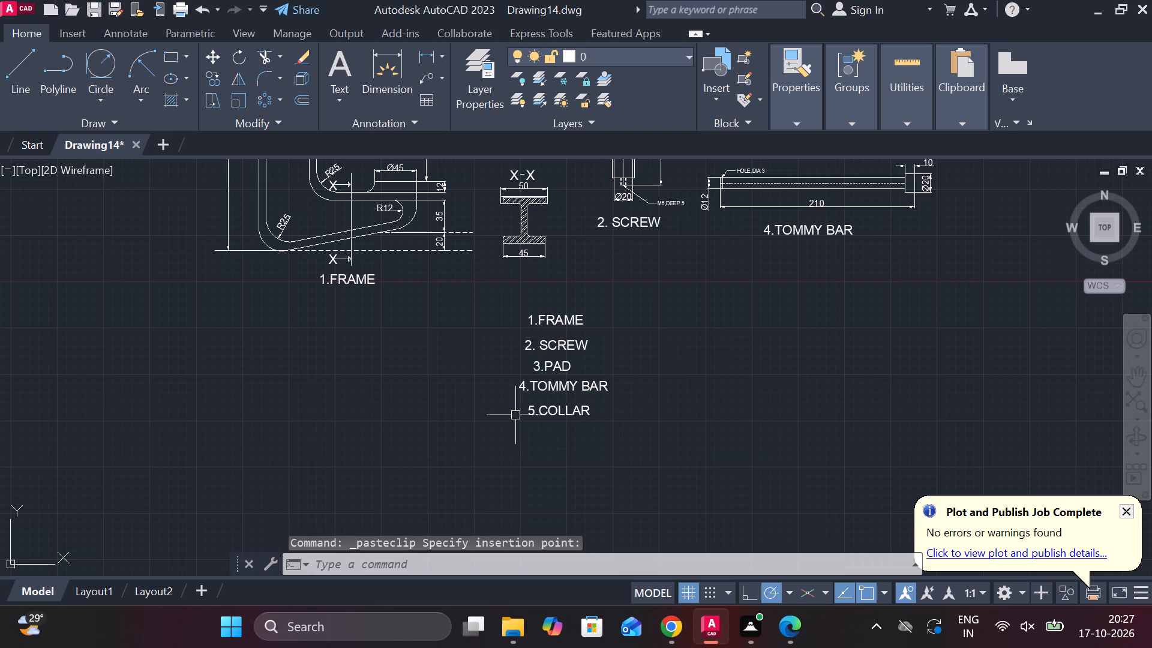
Copy the 6.PIN label and paste the copy directly below 5.COLLAR in the list of part names.
{"action": "middle_click_drag", "start_coordinate": [680, 392], "coordinate": [679, 409]}
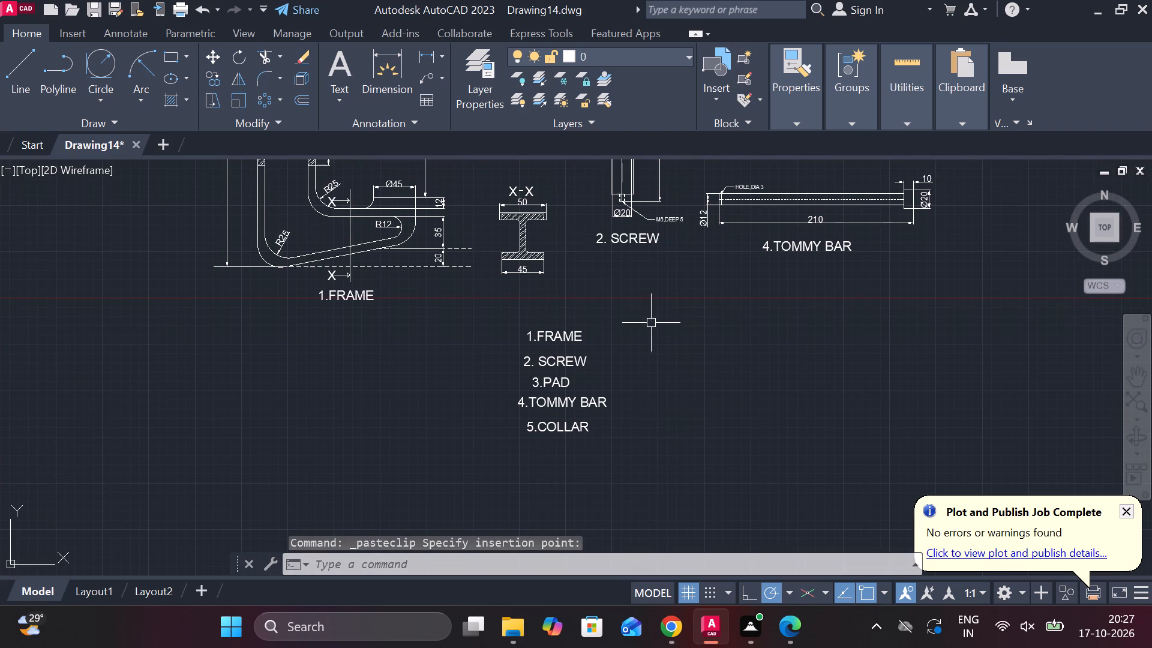
{"action": "middle_click_drag", "start_coordinate": [487, 357], "coordinate": [486, 498]}
{"action": "left_click", "coordinate": [473, 226]}
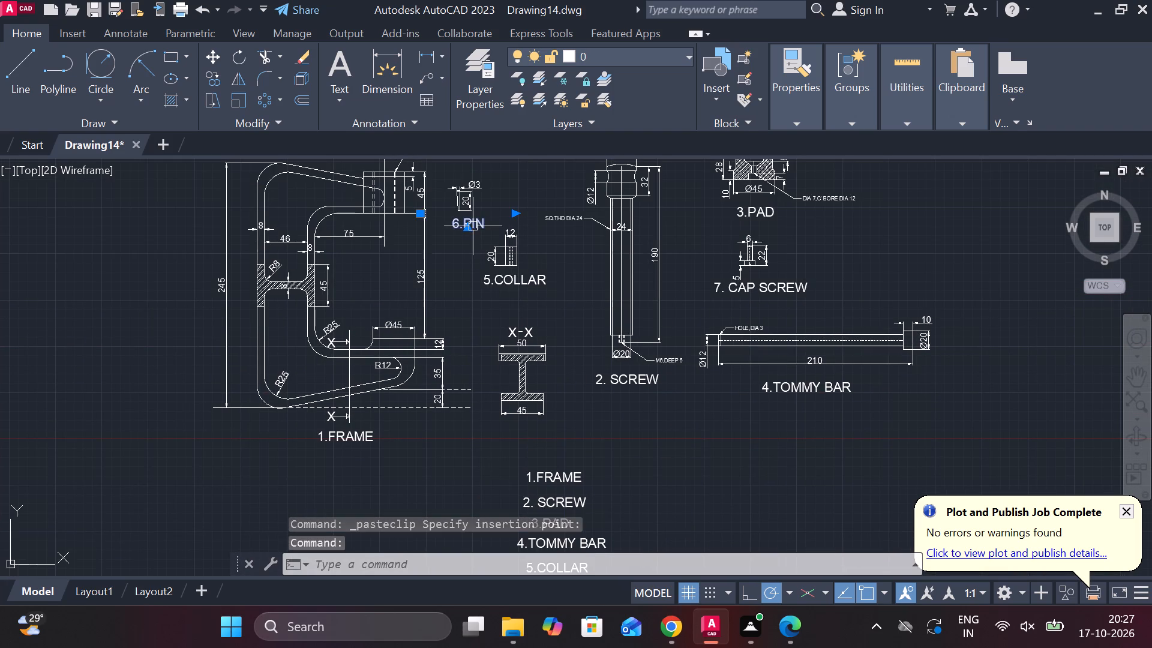
{"action": "key", "text": "ctrl+c"}
{"action": "middle_click_drag", "start_coordinate": [518, 389], "coordinate": [533, 132]}
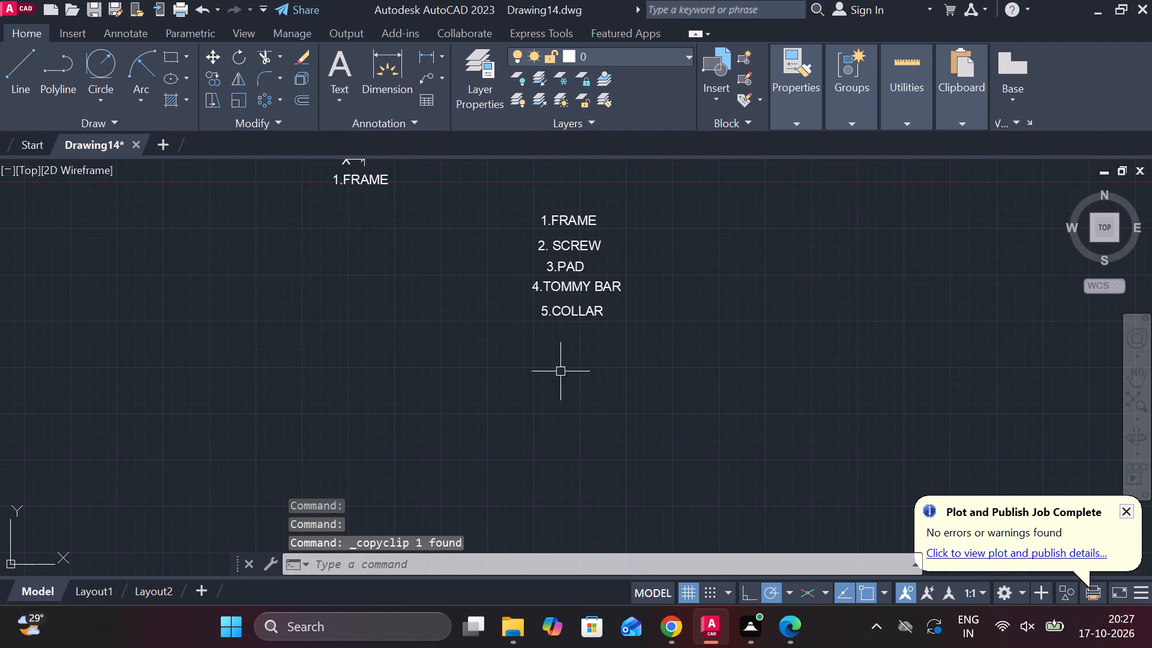
{"action": "key", "text": "ctrl+v"}
{"action": "scroll", "coordinate": [545, 343], "scroll_direction": "up", "scroll_amount": 1}
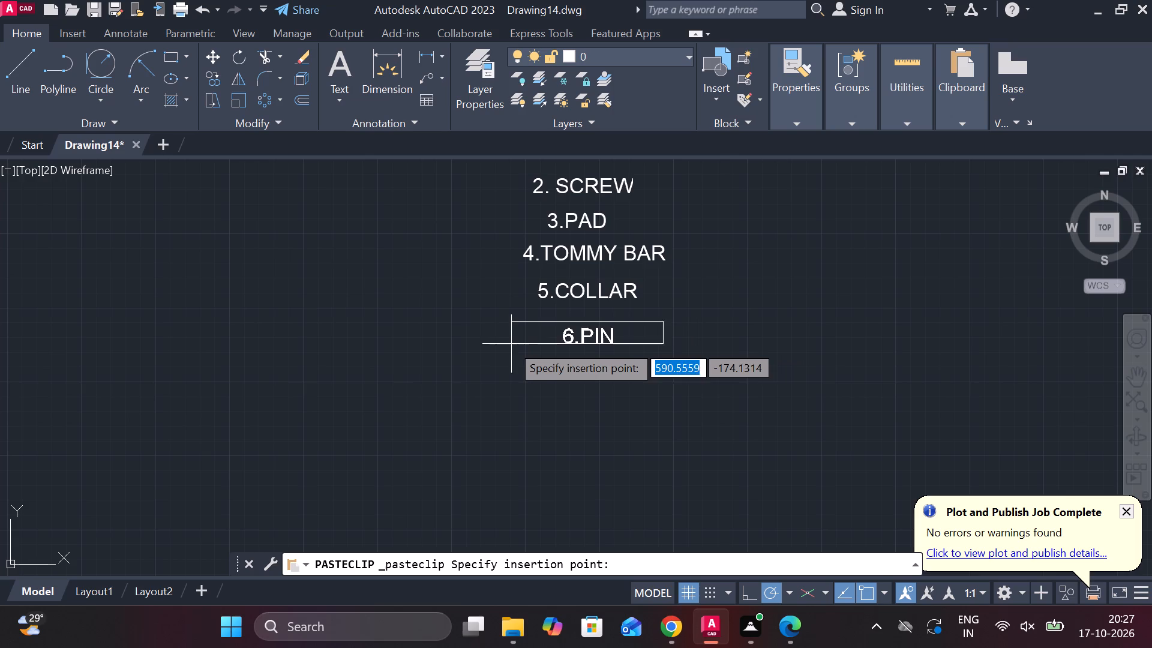
{"action": "left_click", "coordinate": [501, 334]}
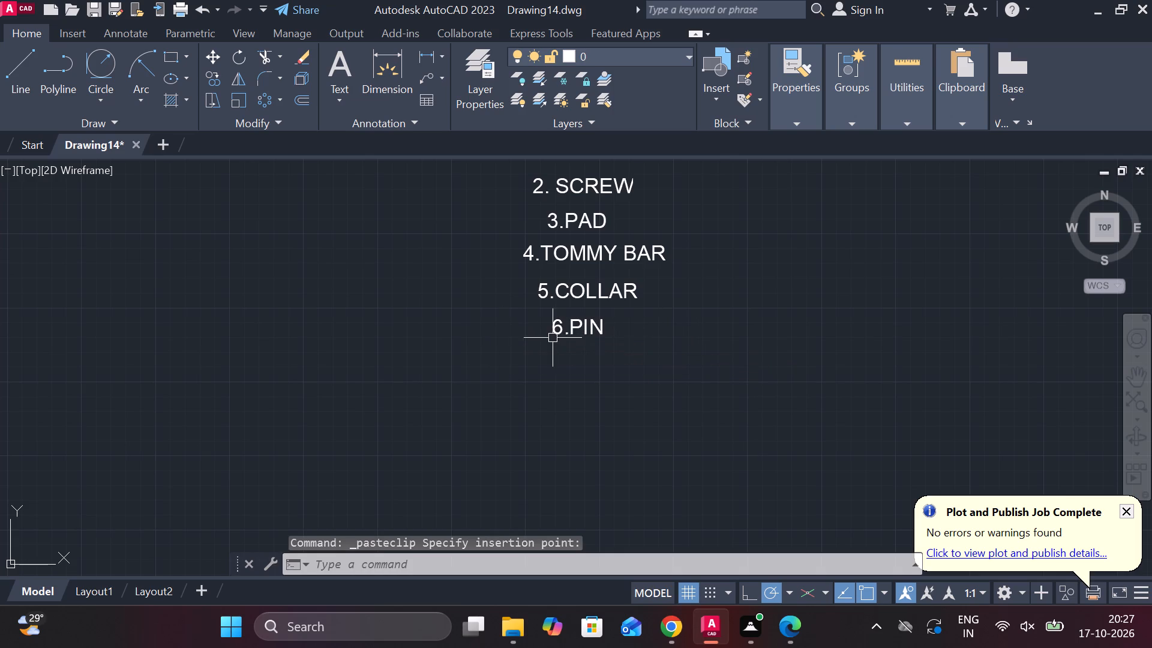
Copy the 7. CAP SCREW label and paste the copy directly below 6.PIN in the list of part names.
{"action": "scroll", "coordinate": [638, 320], "scroll_direction": "down", "scroll_amount": 1}
{"action": "middle_click_drag", "start_coordinate": [784, 283], "coordinate": [646, 505]}
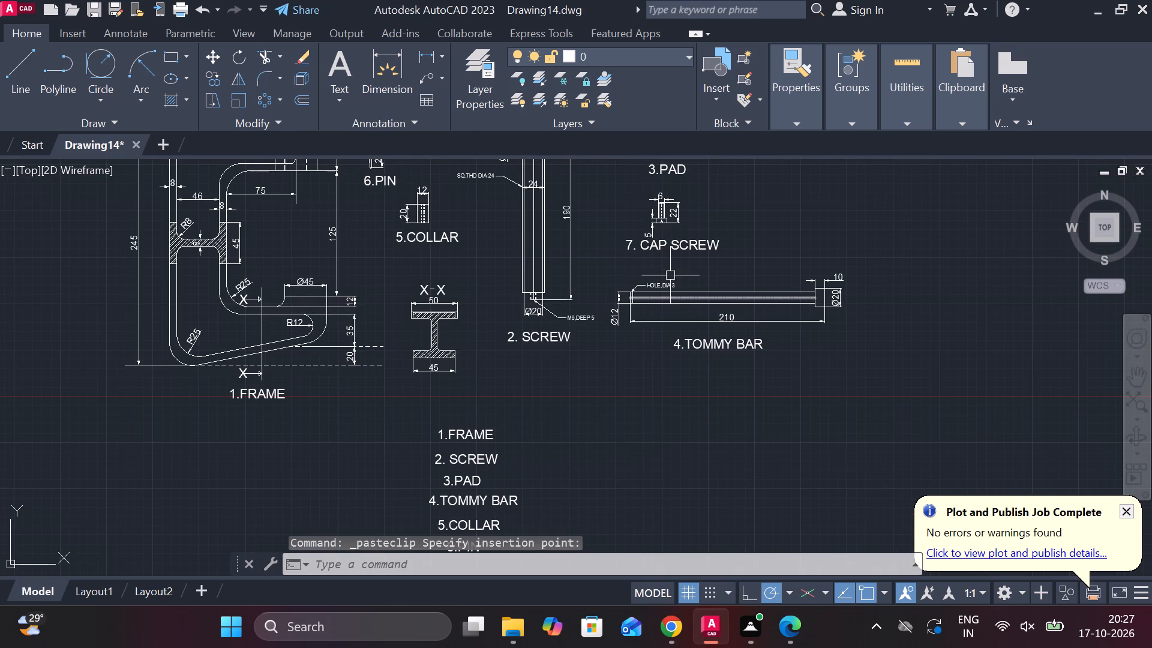
{"action": "left_click", "coordinate": [680, 245]}
{"action": "key", "text": "ctrl+c"}
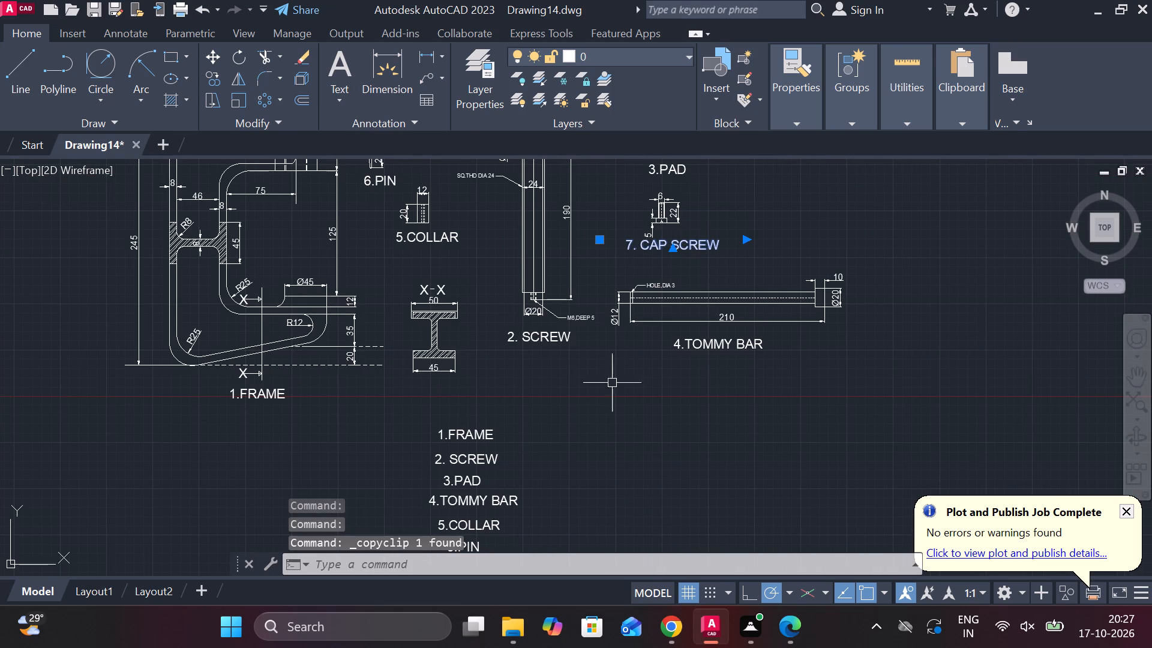
{"action": "middle_click_drag", "start_coordinate": [606, 476], "coordinate": [617, 399]}
{"action": "key", "text": "ctrl+v"}
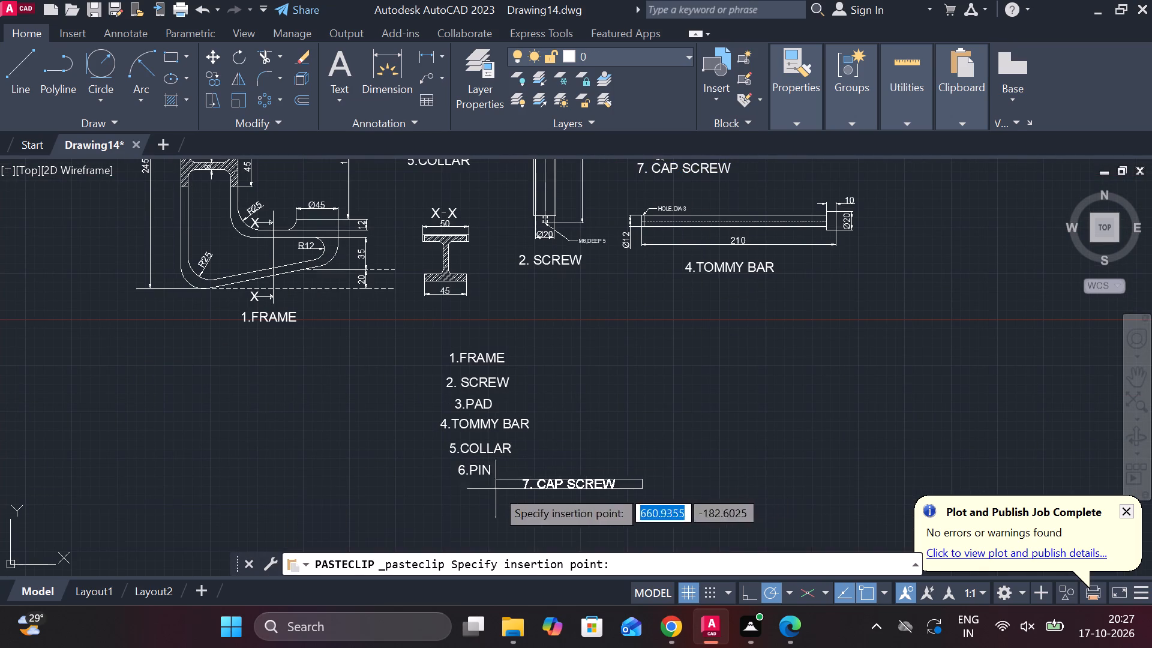
{"action": "left_click", "coordinate": [414, 496]}
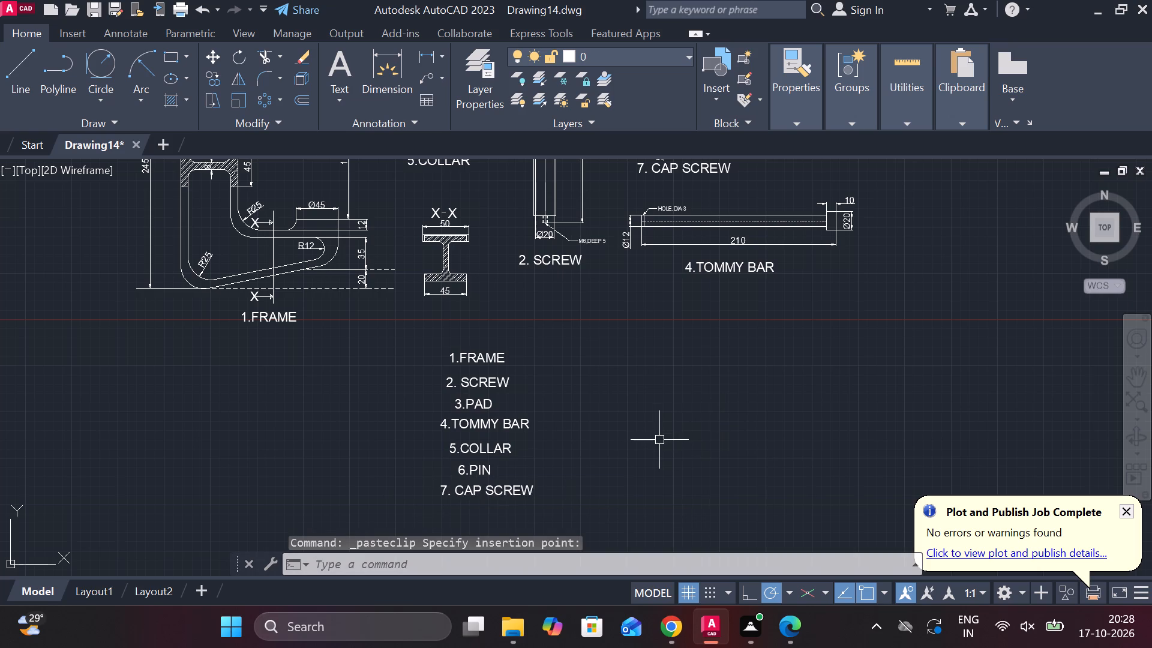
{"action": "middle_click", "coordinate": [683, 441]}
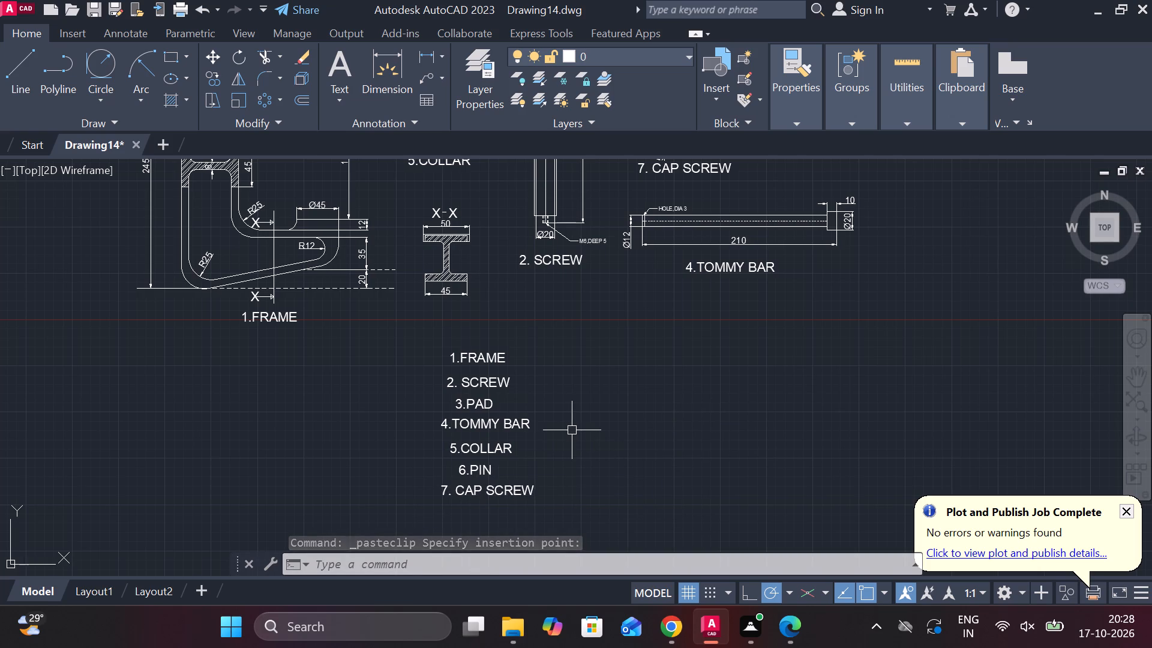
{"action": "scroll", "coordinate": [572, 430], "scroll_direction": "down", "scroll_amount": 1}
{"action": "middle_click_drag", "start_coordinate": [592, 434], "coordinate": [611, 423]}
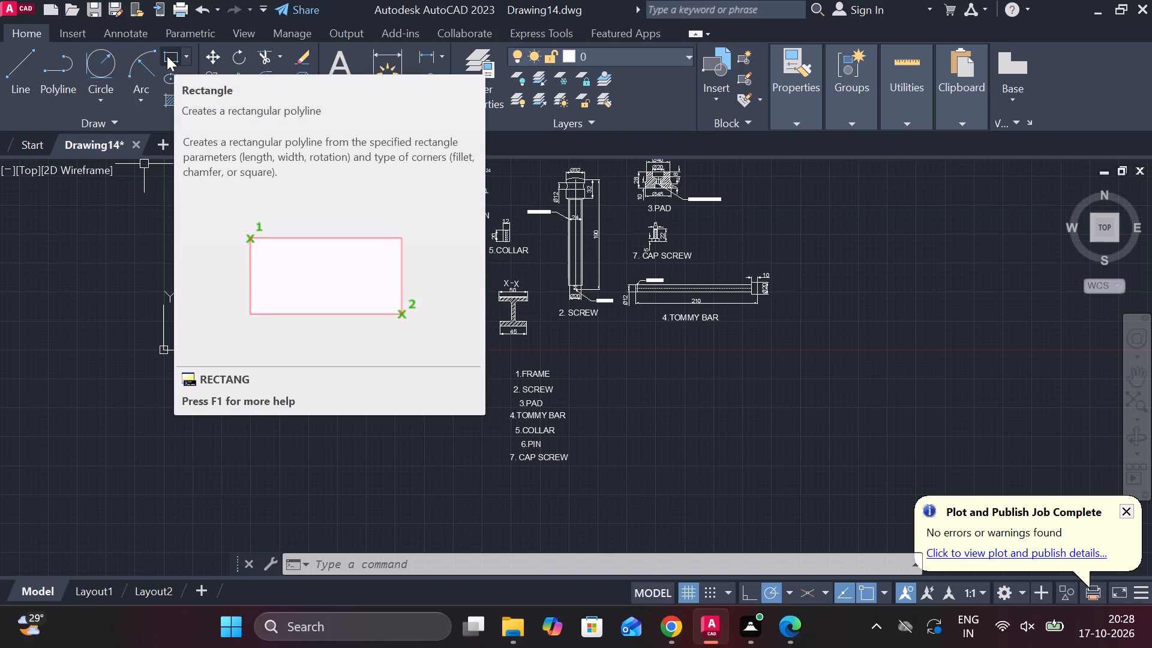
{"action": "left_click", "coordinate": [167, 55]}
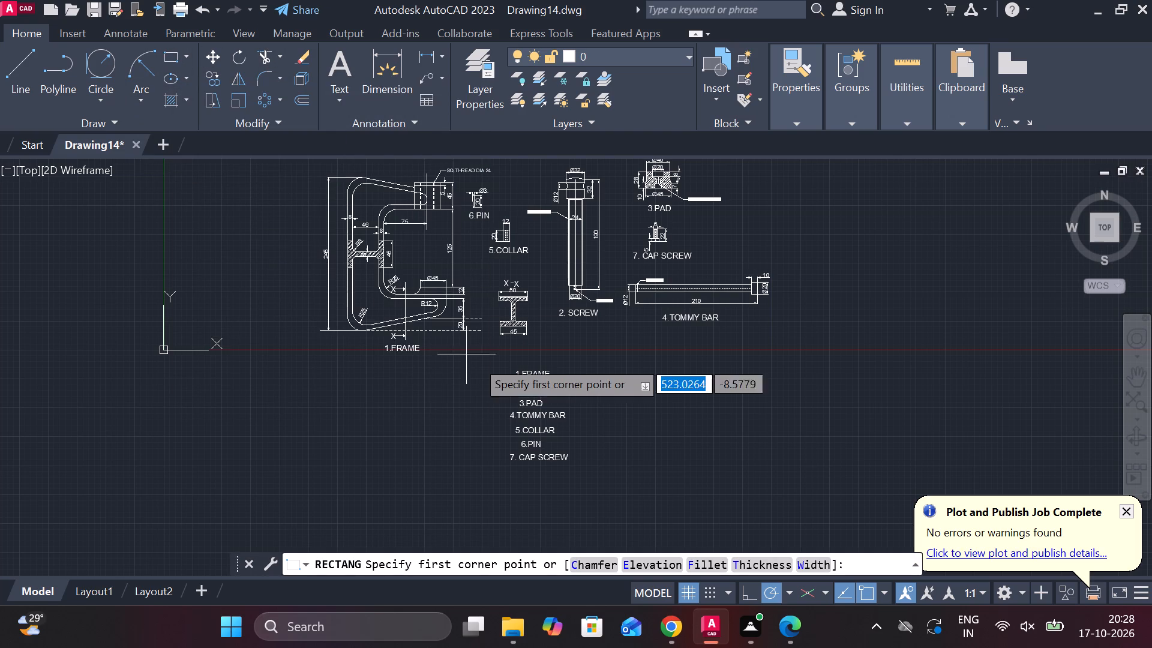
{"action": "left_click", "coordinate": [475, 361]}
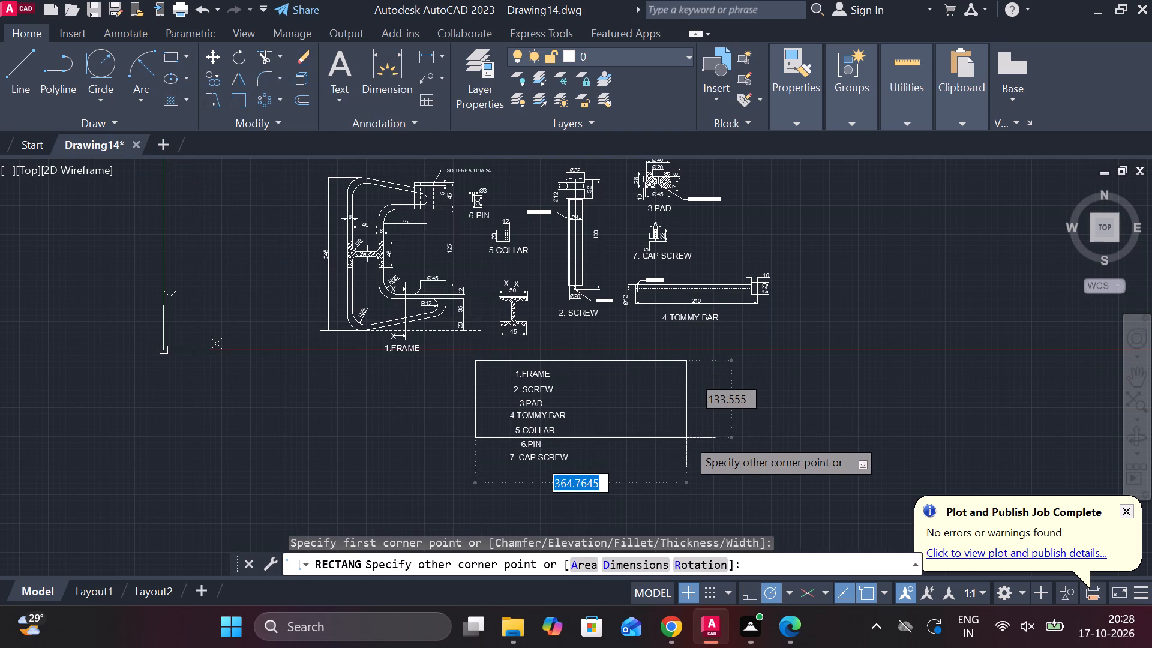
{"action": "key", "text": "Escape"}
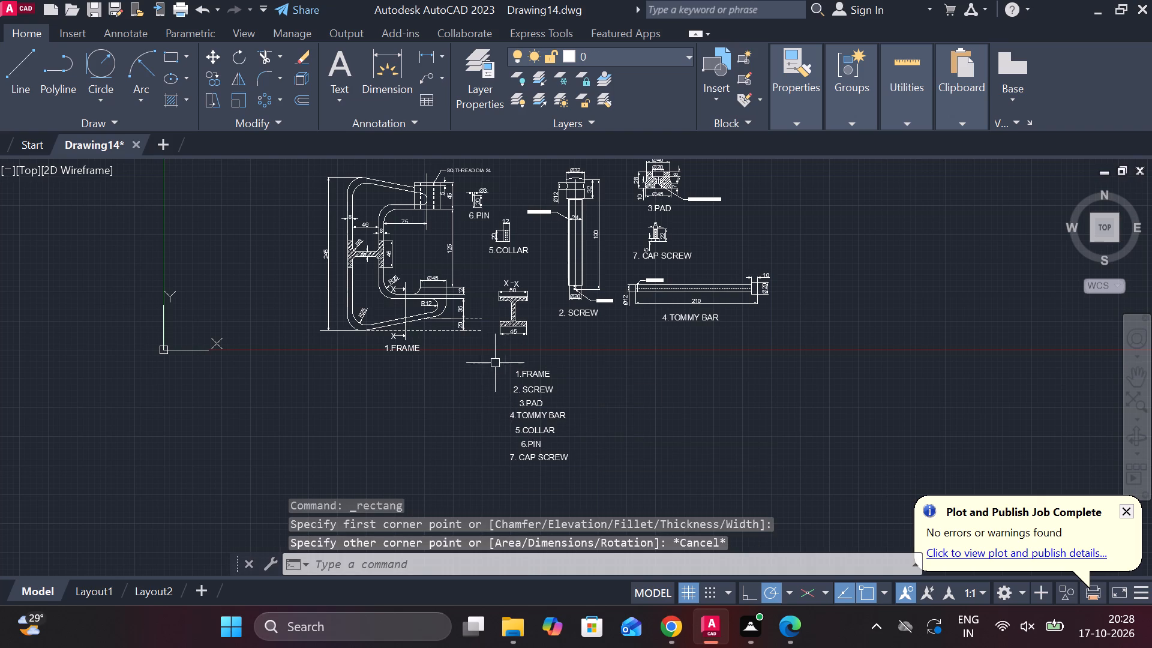
Move the whole list of seven part names a short distance to the left, keeping it below the part drawings.
{"action": "left_click", "coordinate": [490, 362]}
{"action": "left_click", "coordinate": [591, 491]}
{"action": "key", "text": "m"}
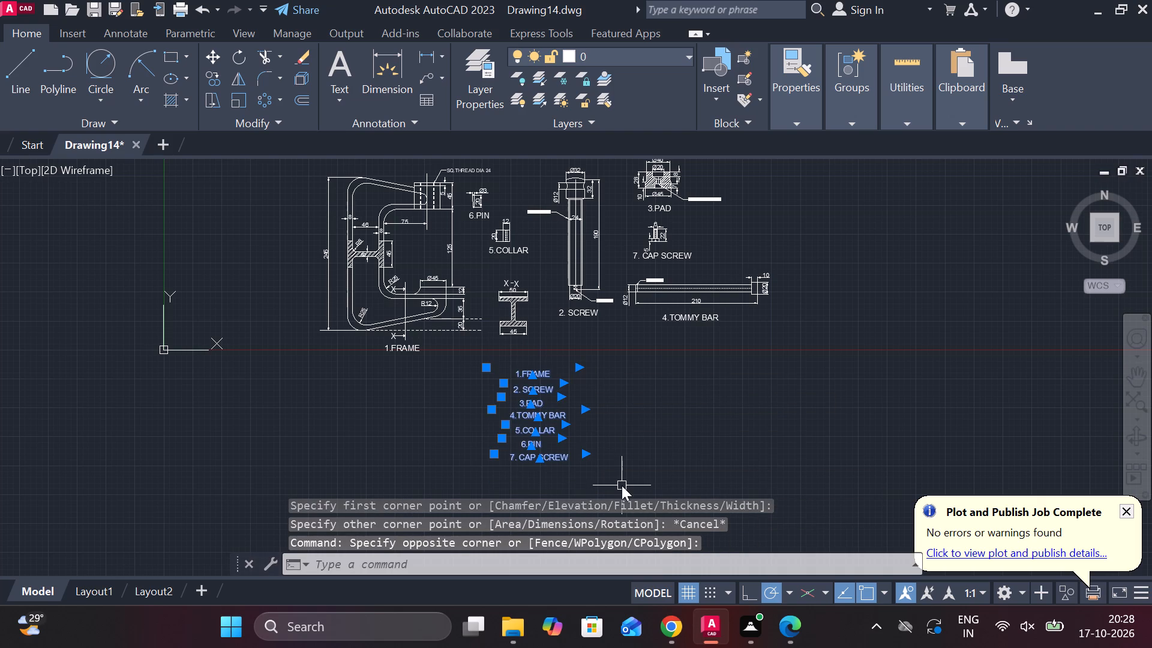
{"action": "key", "text": "Return"}
{"action": "left_click_drag", "start_coordinate": [627, 466], "coordinate": [646, 481]}
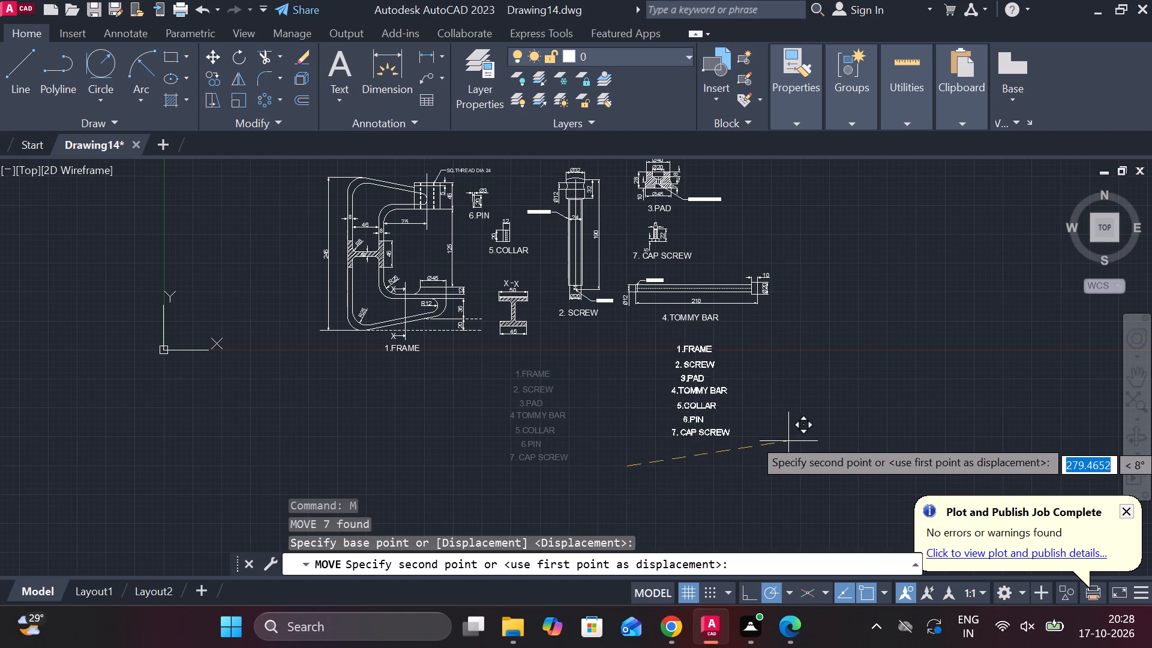
{"action": "middle_click_drag", "start_coordinate": [851, 414], "coordinate": [821, 491]}
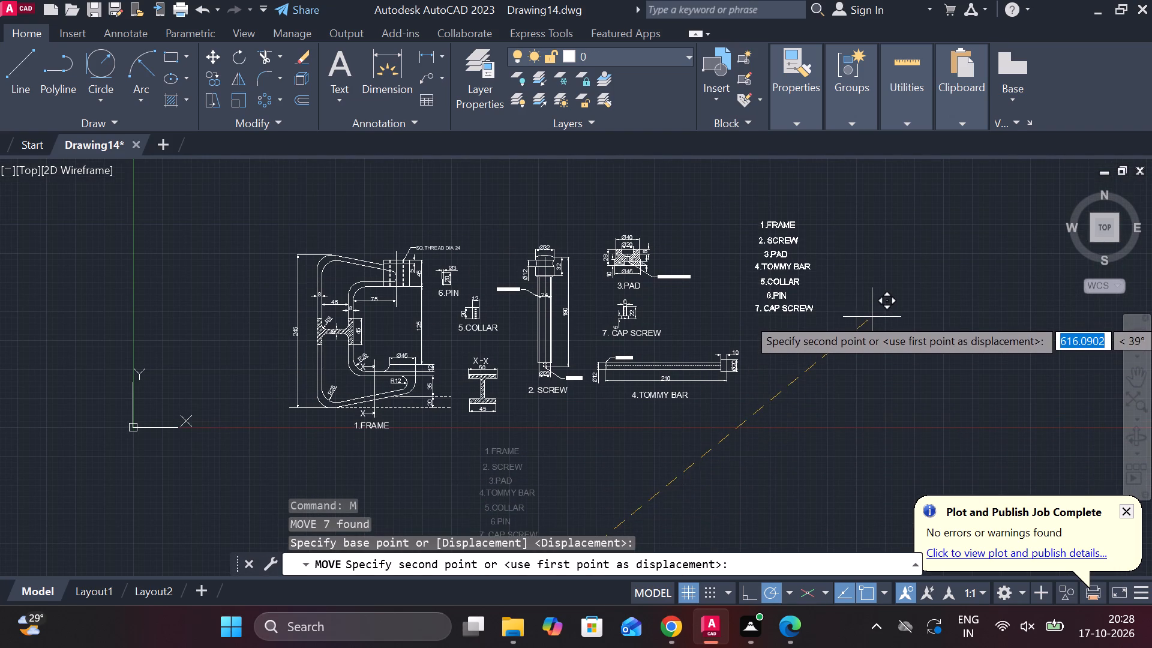
{"action": "middle_click_drag", "start_coordinate": [683, 475], "coordinate": [753, 368]}
{"action": "scroll", "coordinate": [611, 446], "scroll_direction": "up", "scroll_amount": 1}
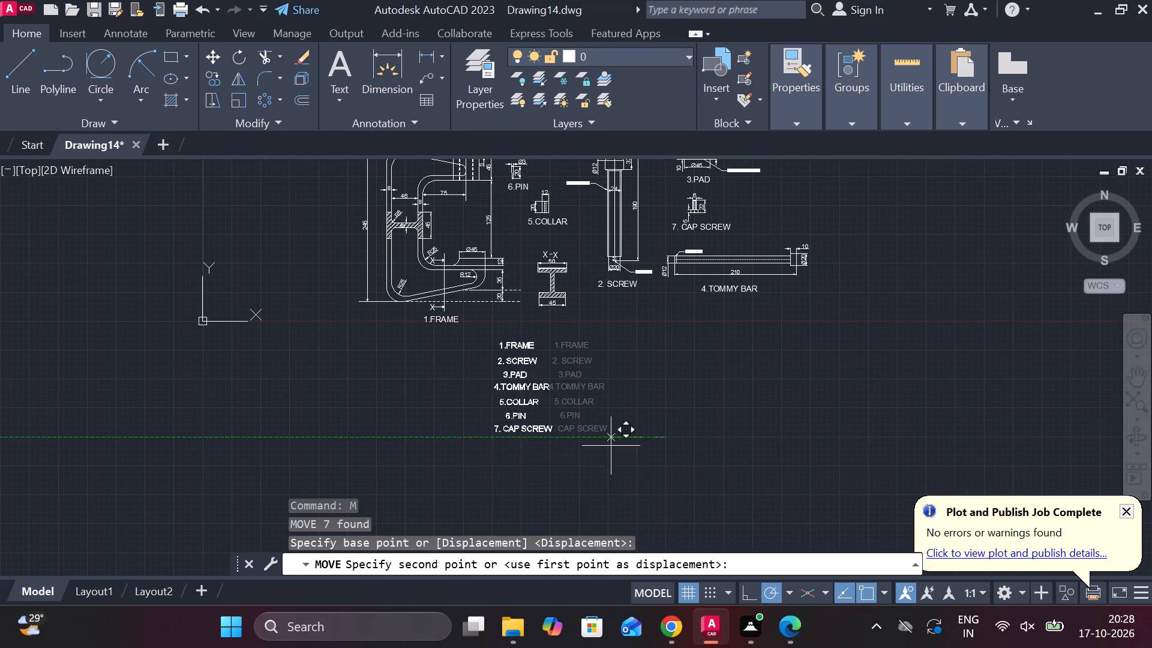
{"action": "left_click", "coordinate": [617, 454]}
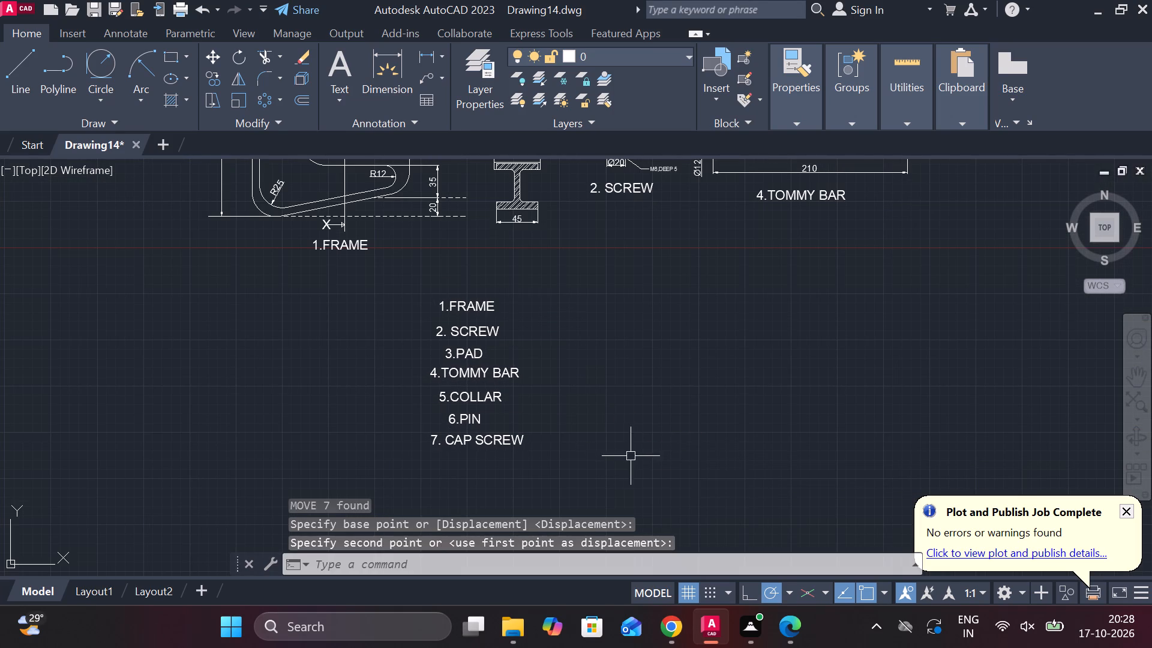
{"action": "key", "text": "Escape"}
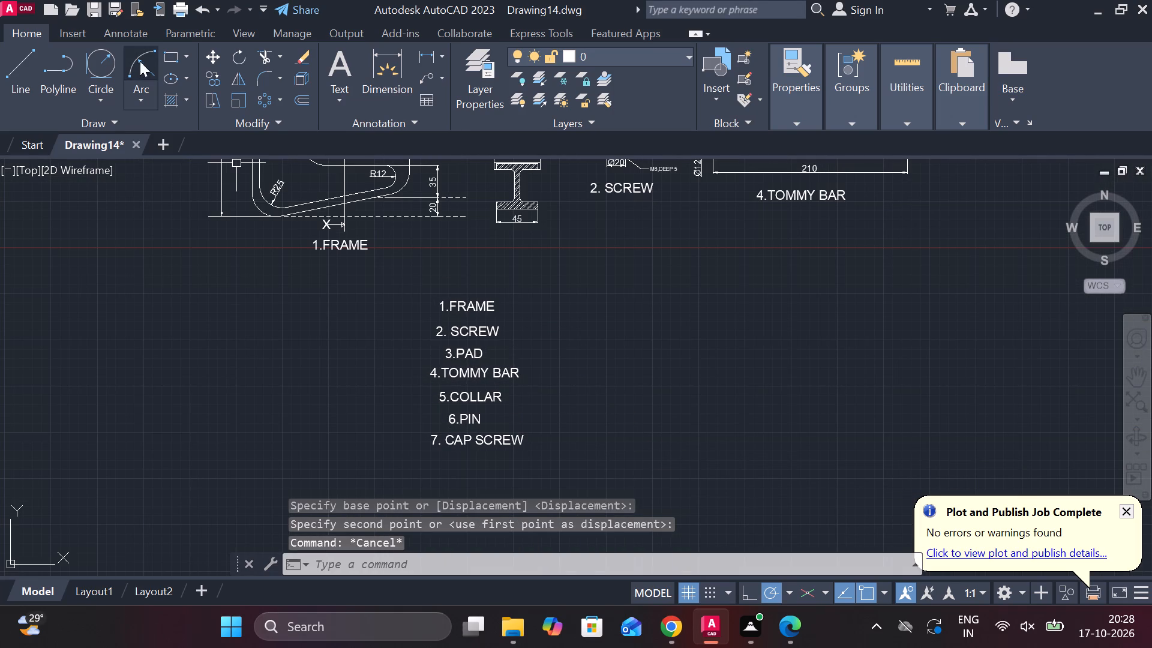
Draw a rectangle about 193 units high around the list of part names, leaving a wide blank area right of the names.
{"action": "left_click", "coordinate": [174, 52]}
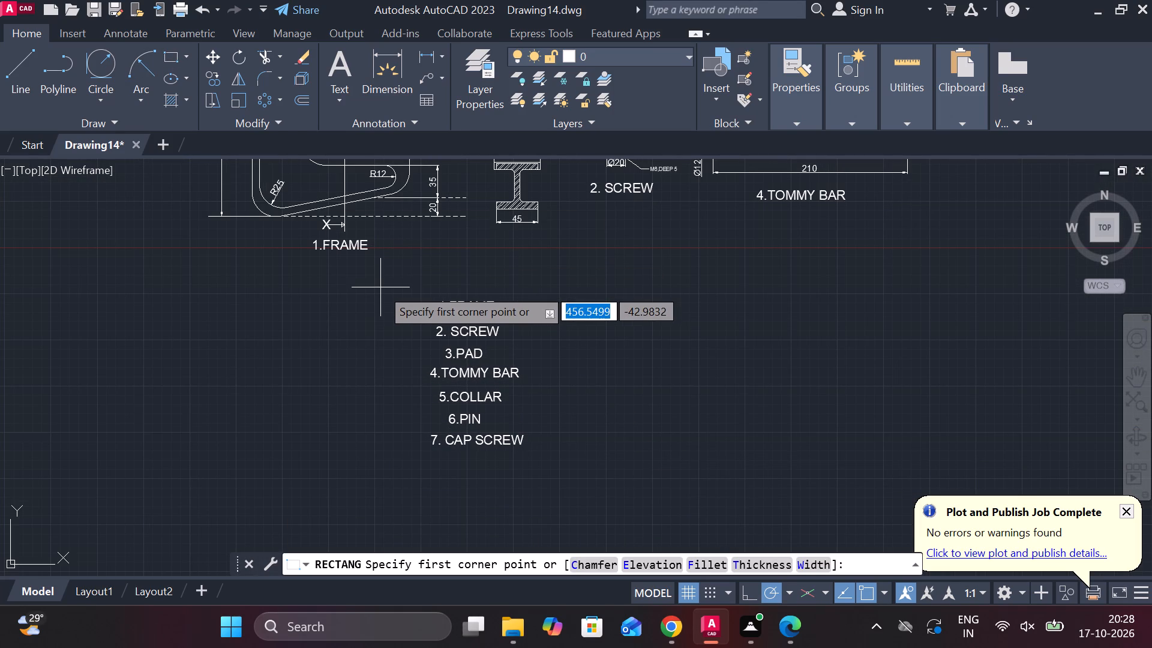
{"action": "left_click", "coordinate": [380, 287]}
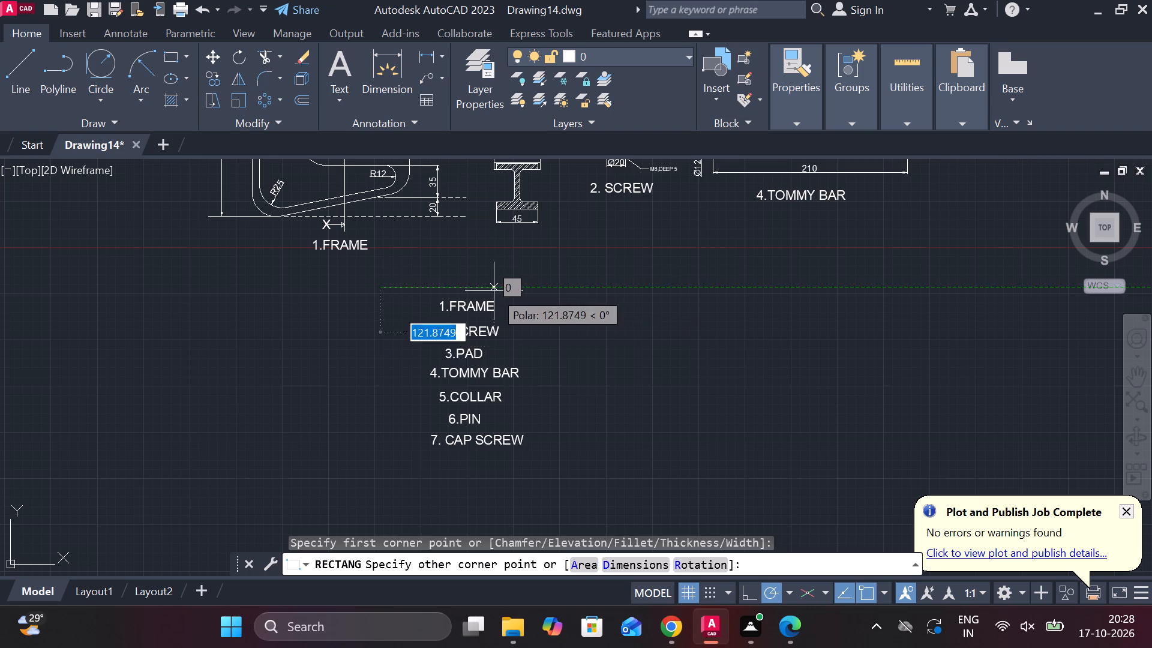
{"action": "left_click", "coordinate": [745, 466]}
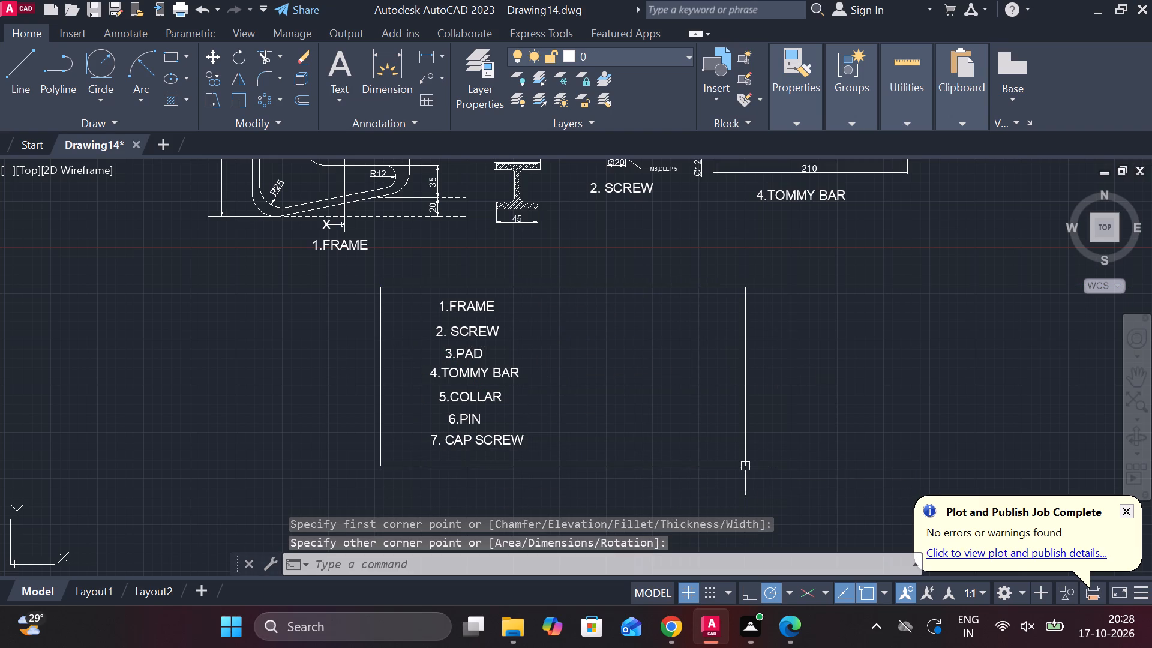
{"action": "key", "text": "Escape"}
Draw a vertical line from the rectangle's top edge to its bottom edge, just right of the part names.
{"action": "key", "text": "l"}
{"action": "key", "text": "Return"}
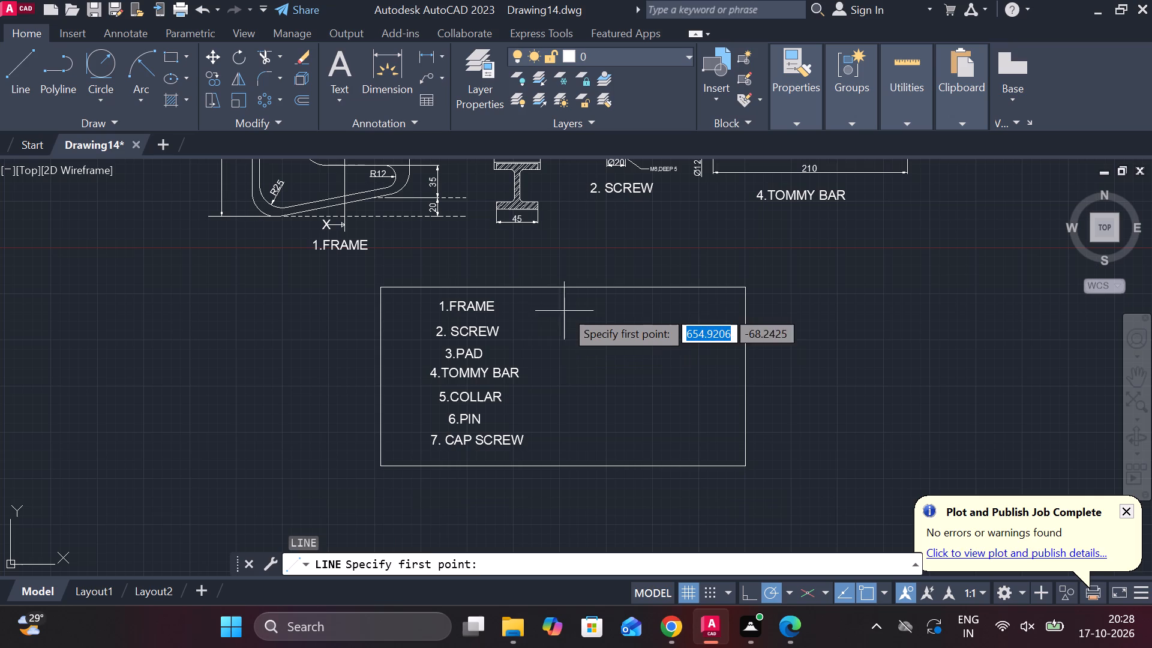
{"action": "left_click", "coordinate": [542, 299]}
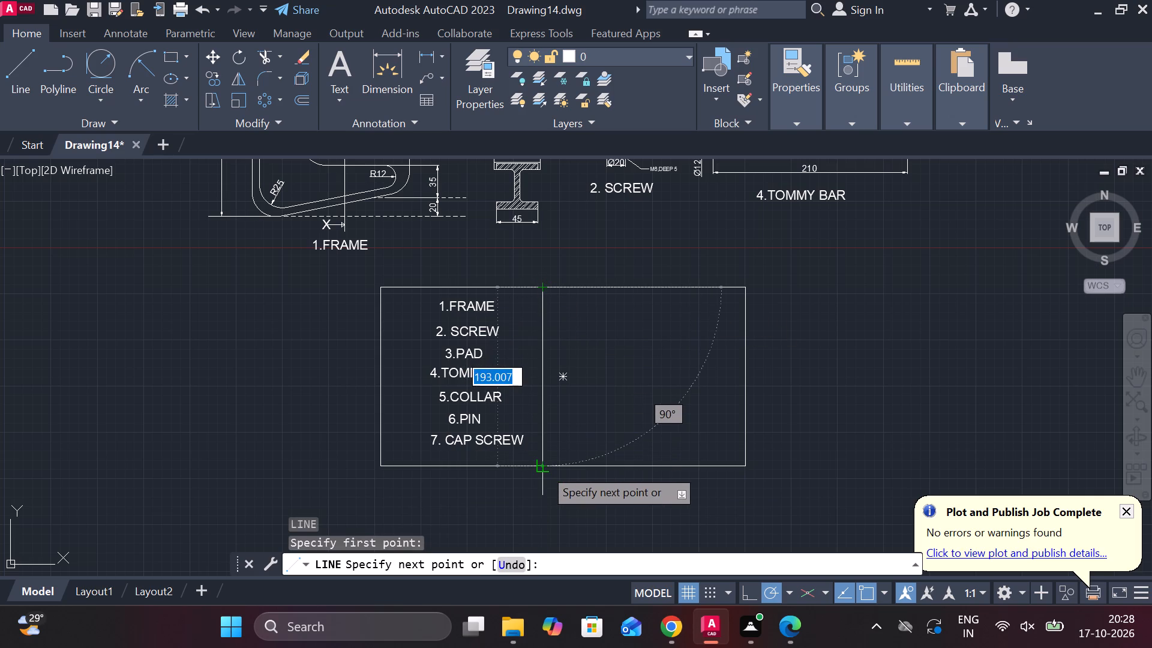
{"action": "left_click", "coordinate": [544, 469]}
{"action": "key", "text": "Escape"}
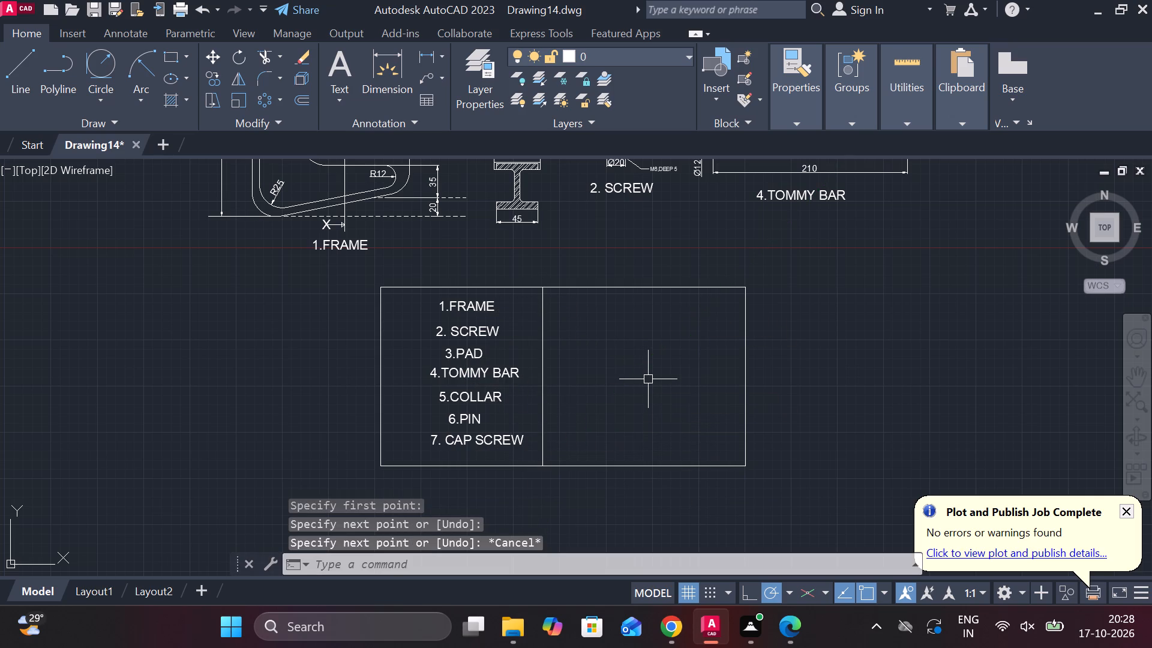
Draw a horizontal row line between 1.FRAME and 2. SCREW, from the rectangle's left edge to slightly past its right edge.
{"action": "middle_click_drag", "start_coordinate": [635, 333], "coordinate": [664, 385]}
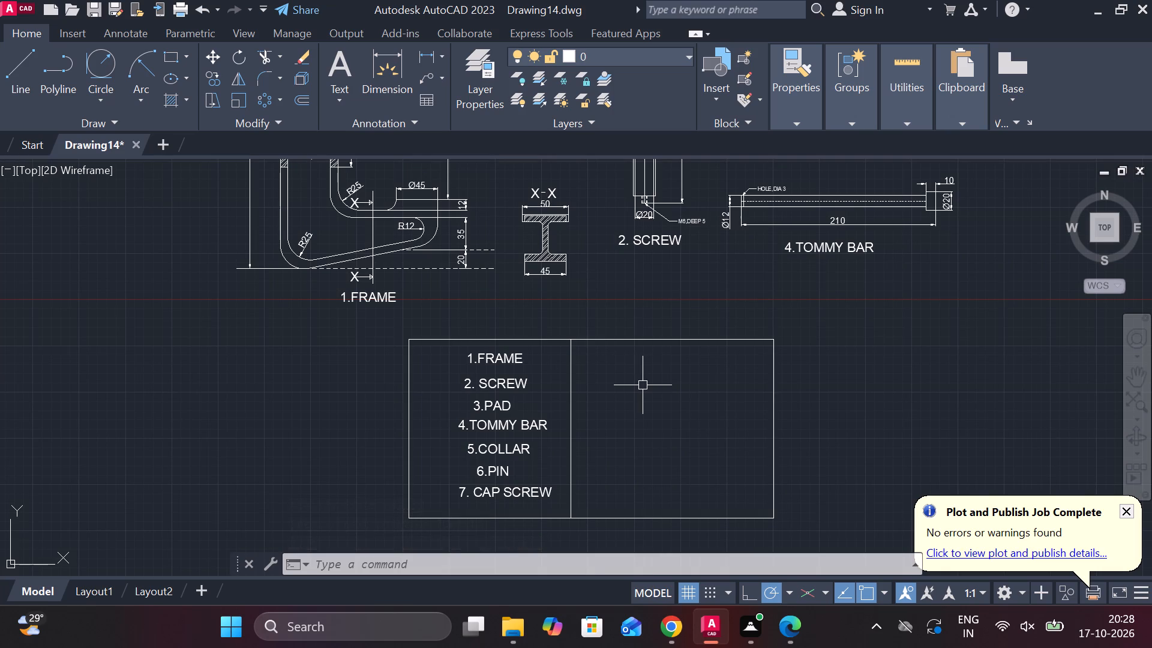
{"action": "key", "text": "l"}
{"action": "key", "text": "Return"}
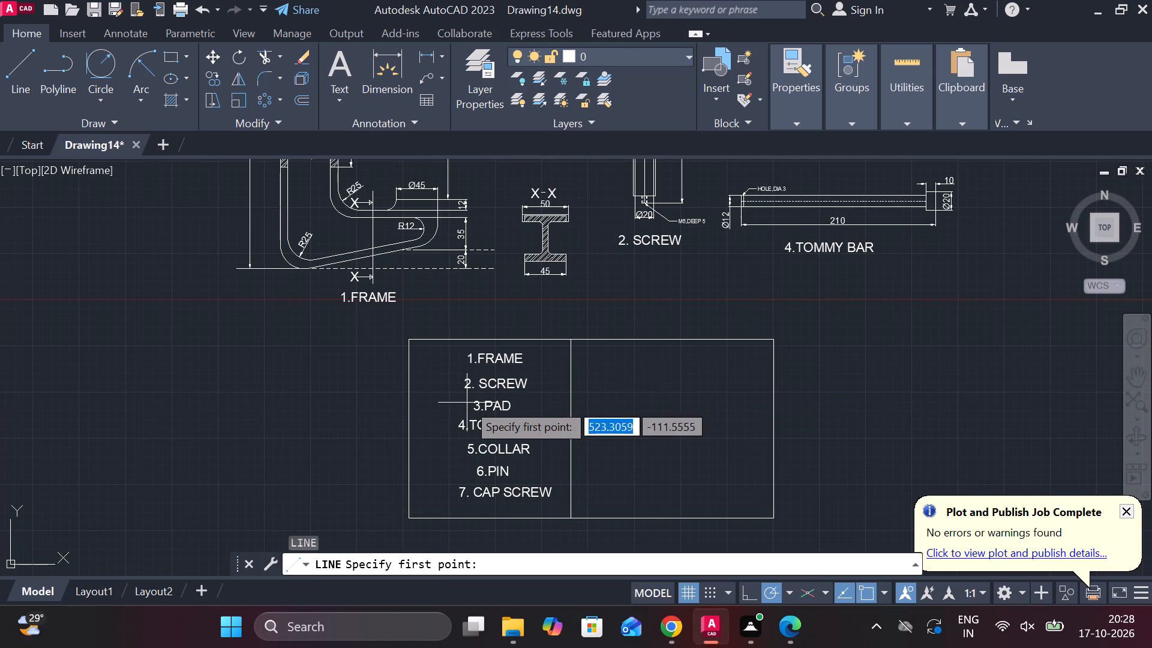
{"action": "left_click", "coordinate": [410, 371]}
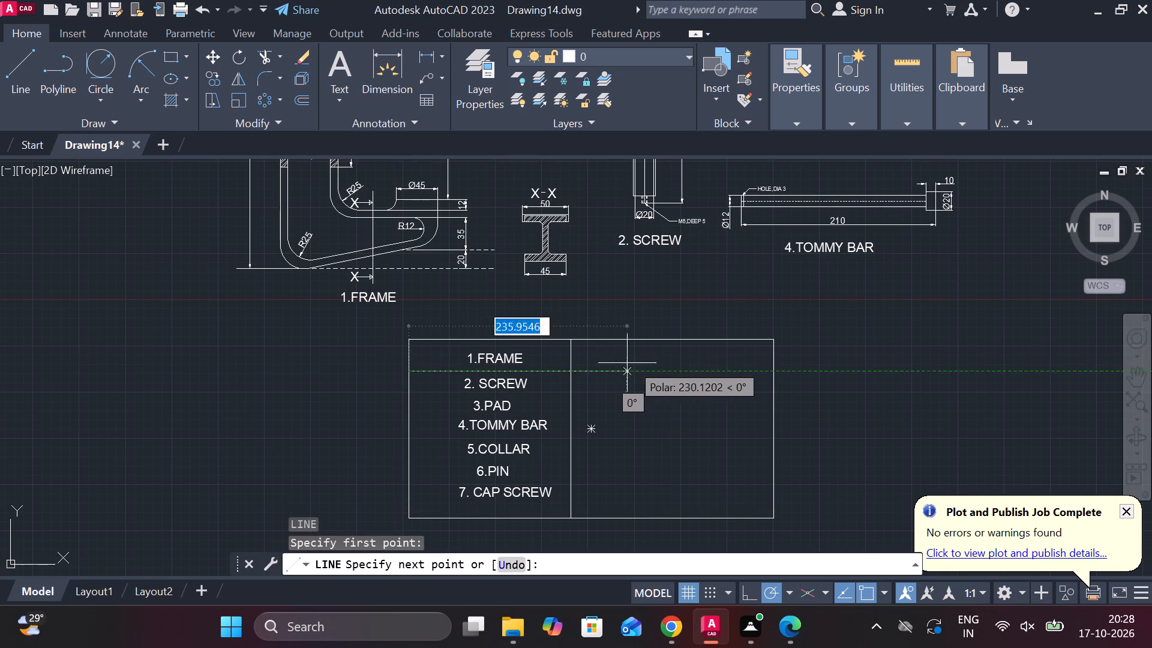
{"action": "left_click", "coordinate": [795, 363]}
{"action": "key", "text": "grave"}
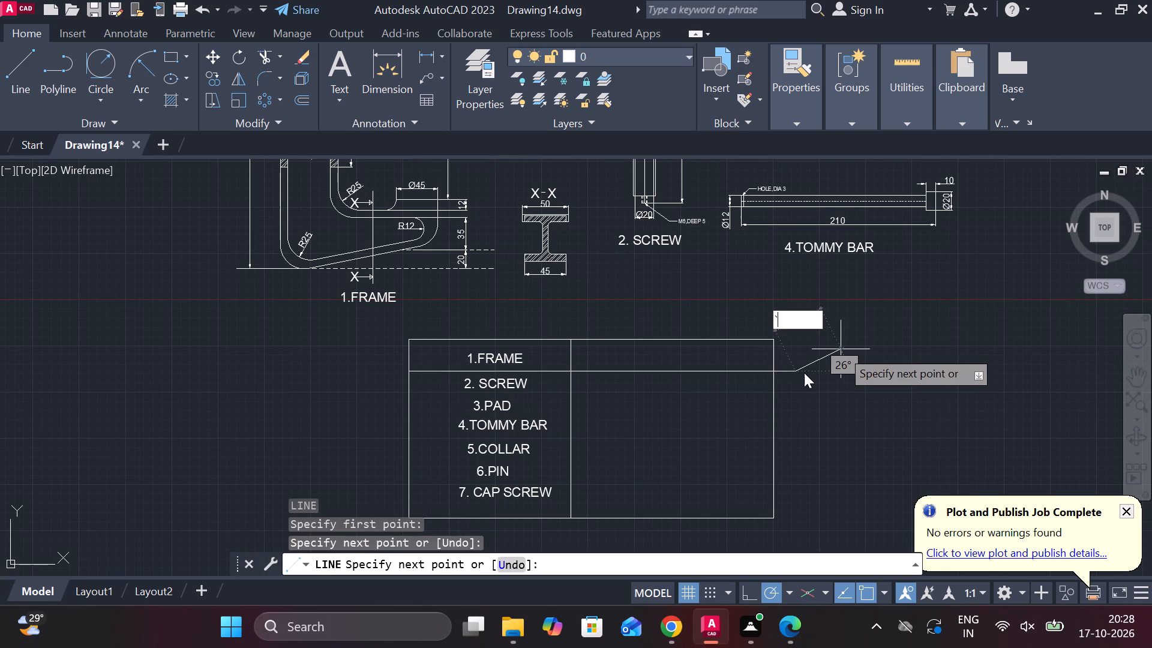
{"action": "key", "text": "Escape"}
{"action": "key", "text": "Escape"}
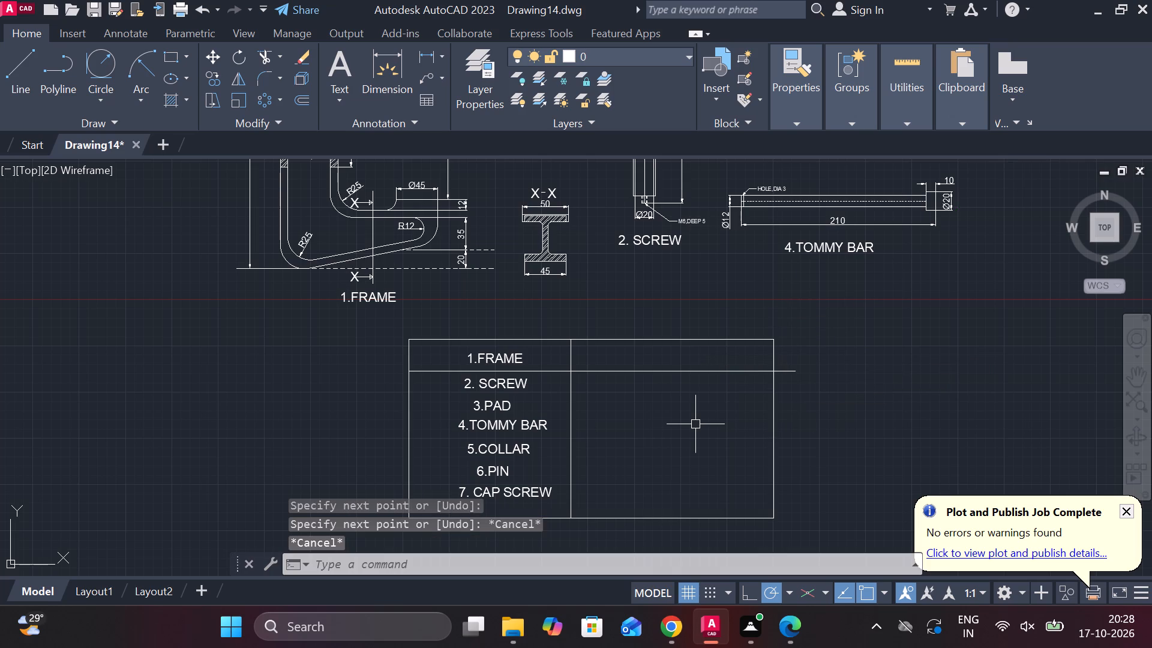
Draw a horizontal row line about 406 units long between 2. SCREW and 3.PAD, from the rectangle's left edge past its right edge.
{"action": "key", "text": "space"}
{"action": "scroll", "coordinate": [473, 421], "scroll_direction": "up", "scroll_amount": 2}
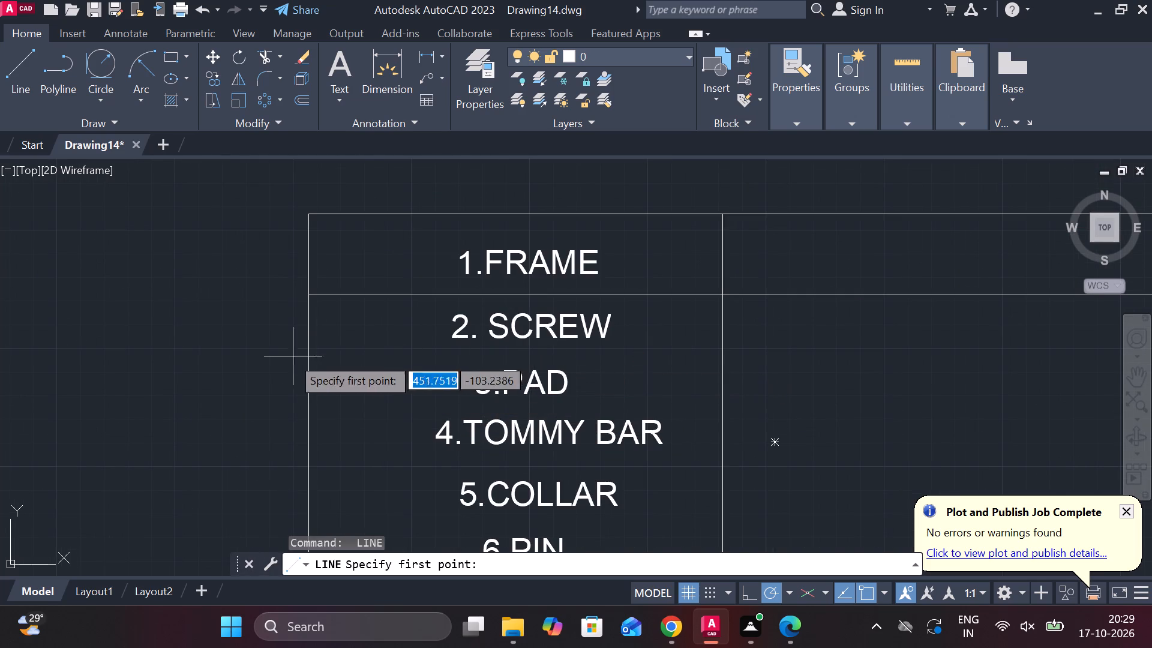
{"action": "left_click", "coordinate": [313, 356]}
{"action": "scroll", "coordinate": [870, 368], "scroll_direction": "down", "scroll_amount": 1}
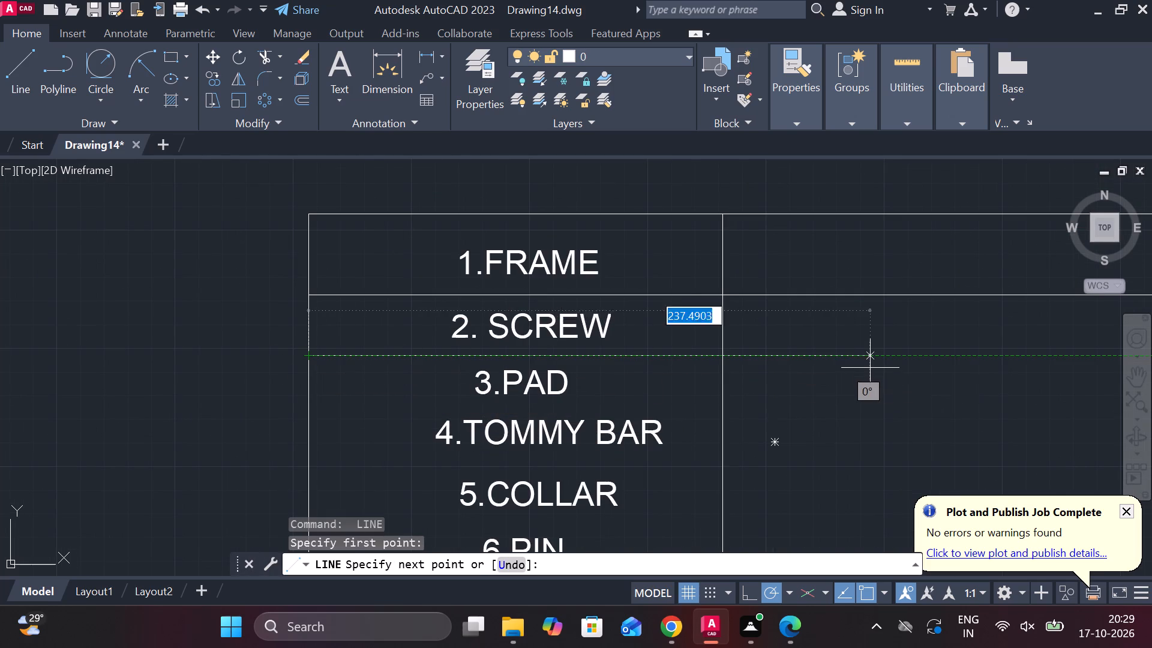
{"action": "middle_click_drag", "start_coordinate": [795, 373], "coordinate": [661, 387]}
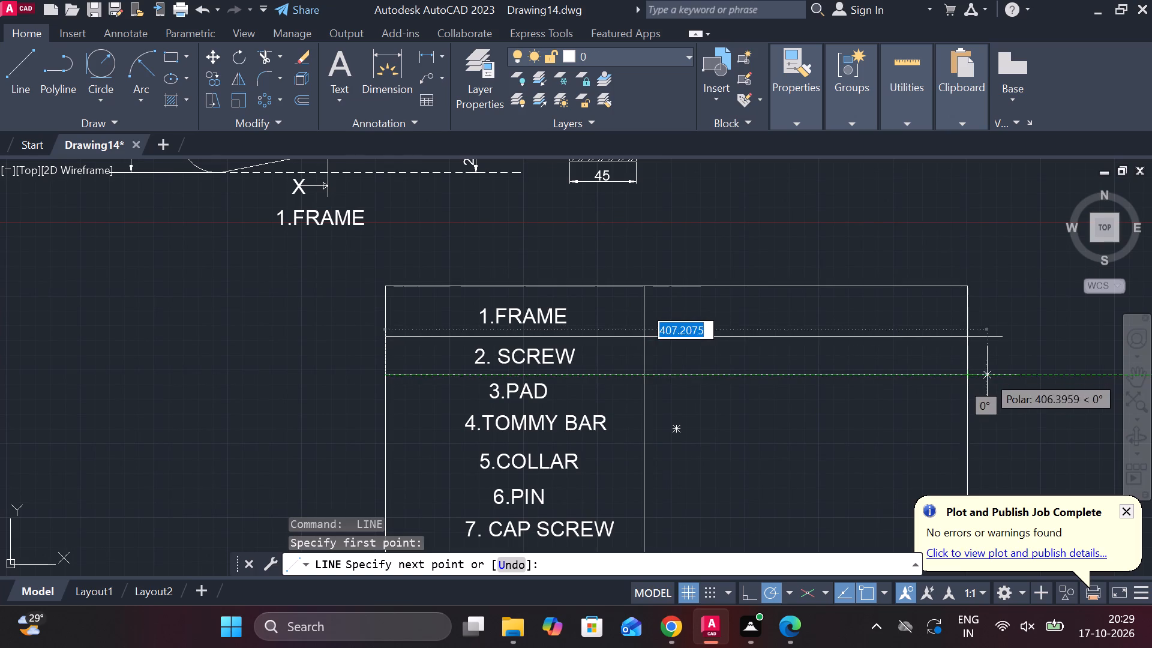
{"action": "left_click", "coordinate": [988, 376]}
{"action": "key", "text": "grave"}
{"action": "key", "text": "Escape"}
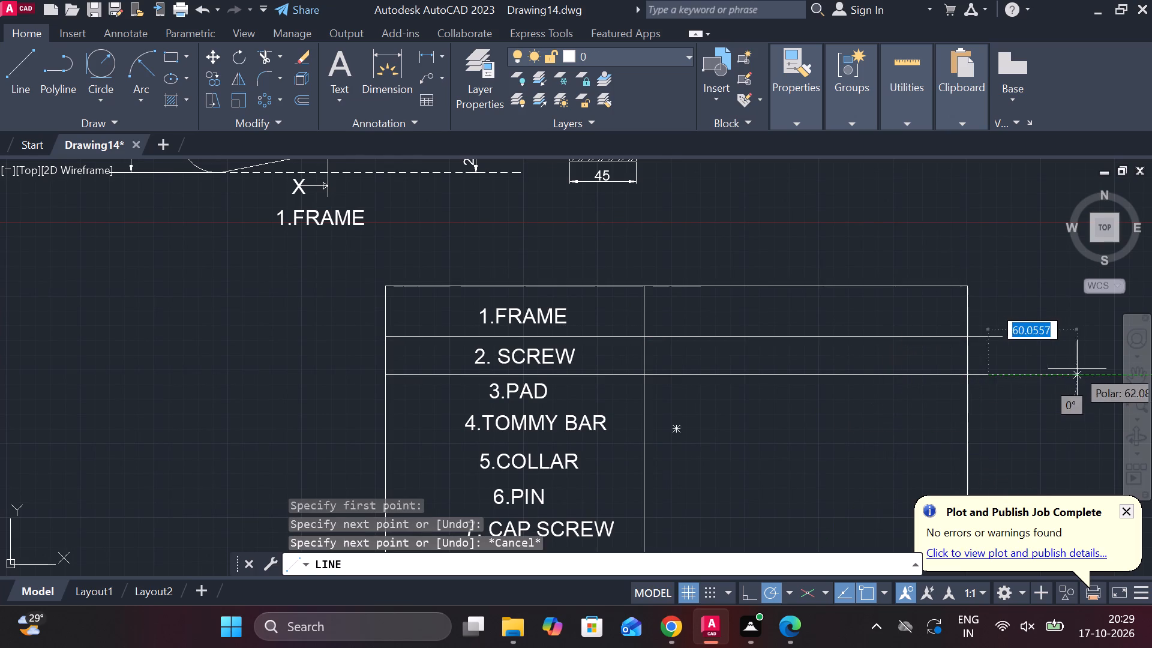
Draw a horizontal row line between 3.PAD and 4.TOMMY BAR, from the rectangle's left edge past its right edge.
{"action": "key", "text": "Escape"}
{"action": "middle_click_drag", "start_coordinate": [755, 388], "coordinate": [756, 381]}
{"action": "key", "text": "space"}
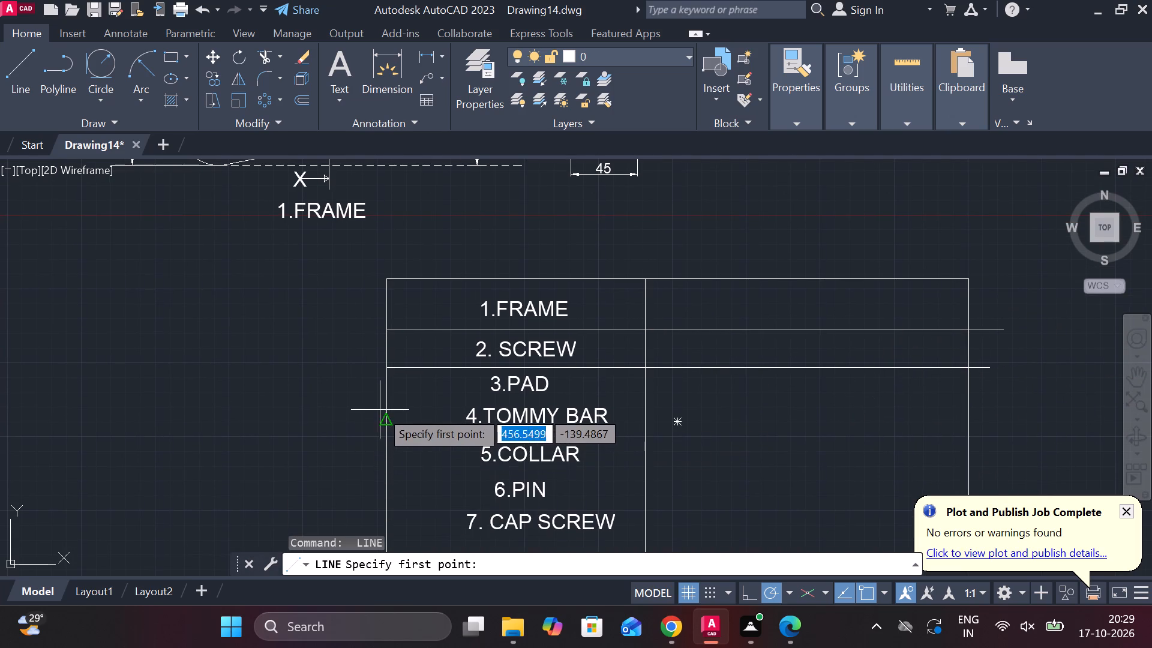
{"action": "left_click", "coordinate": [383, 395]}
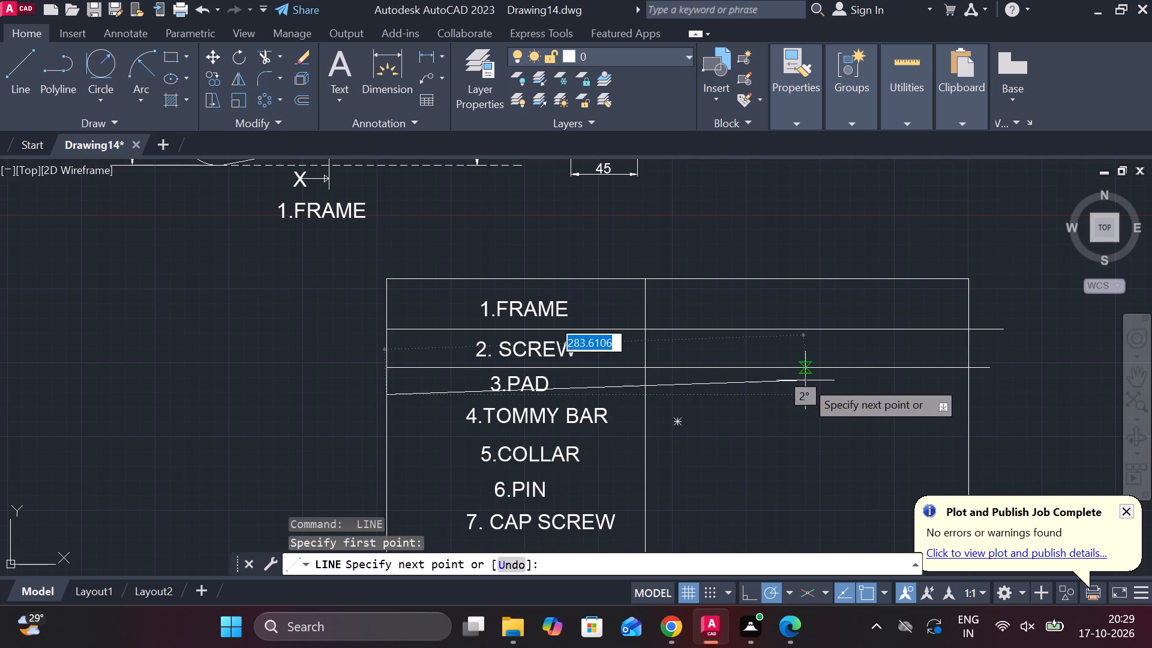
{"action": "key", "text": "Escape"}
{"action": "key", "text": "space"}
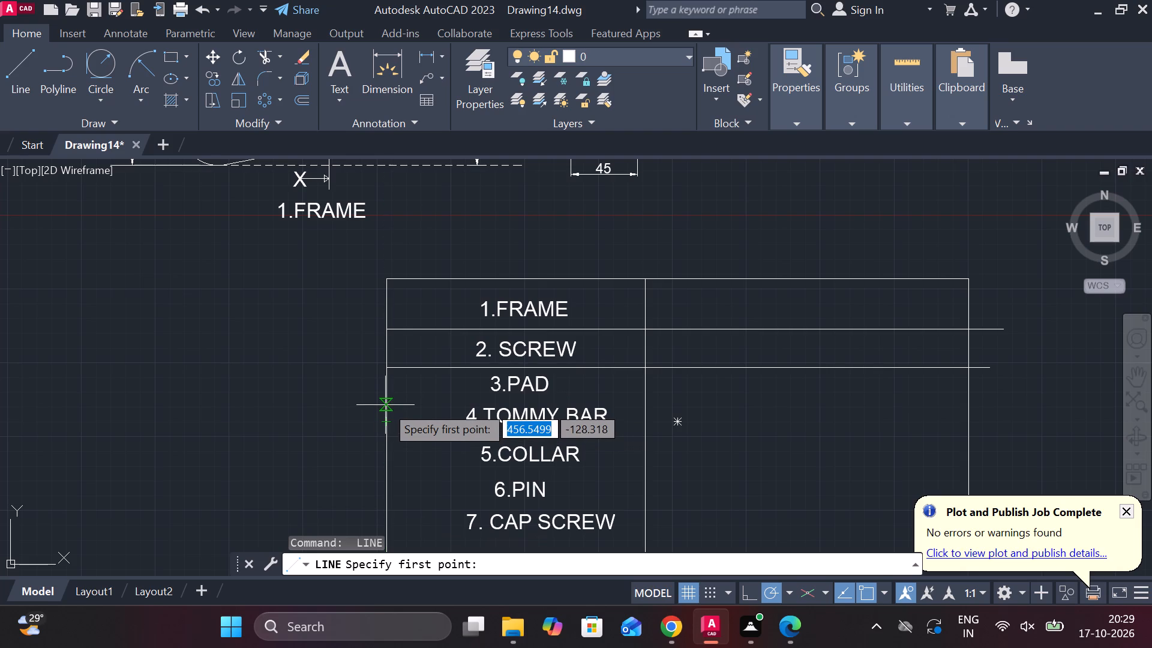
{"action": "left_click", "coordinate": [386, 399]}
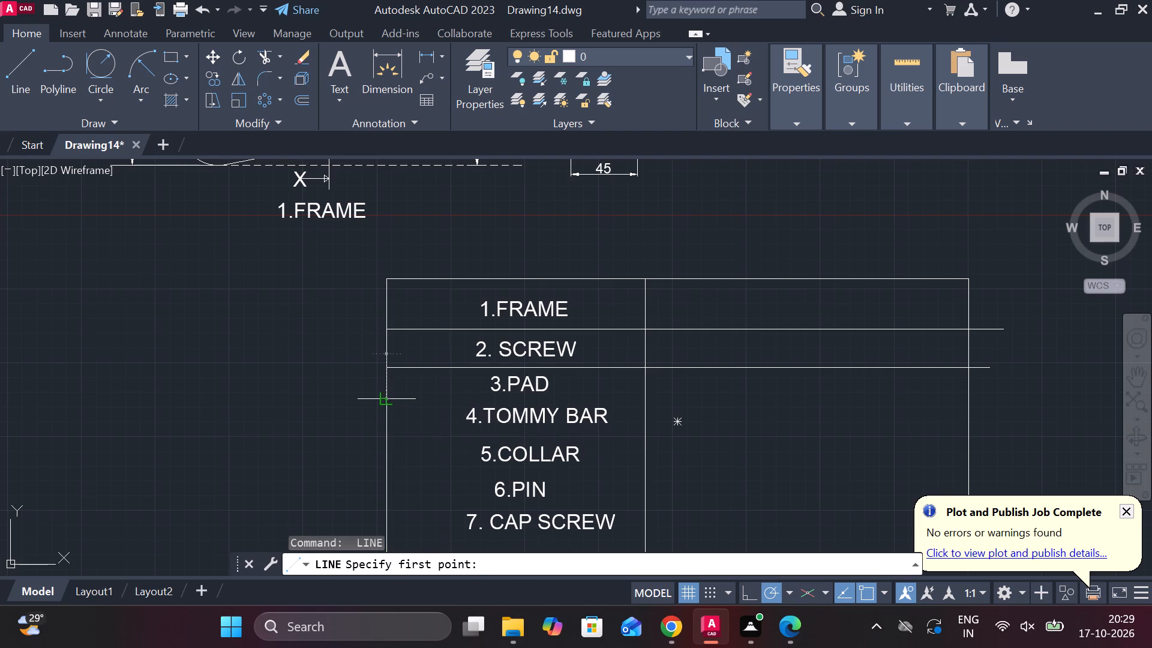
{"action": "left_click", "coordinate": [1047, 394]}
{"action": "key", "text": "Escape"}
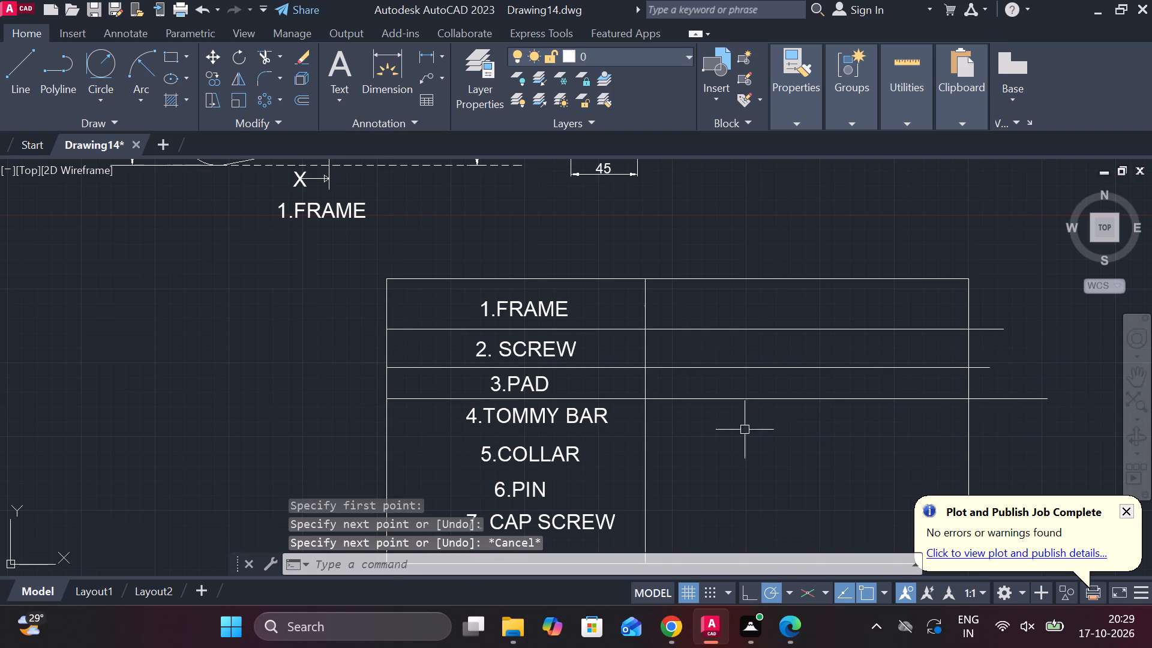
Draw a horizontal row line between 4.TOMMY BAR and 5.COLLAR, from the rectangle's left edge slightly past its right edge.
{"action": "middle_click_drag", "start_coordinate": [730, 431], "coordinate": [736, 413]}
{"action": "key", "text": "space"}
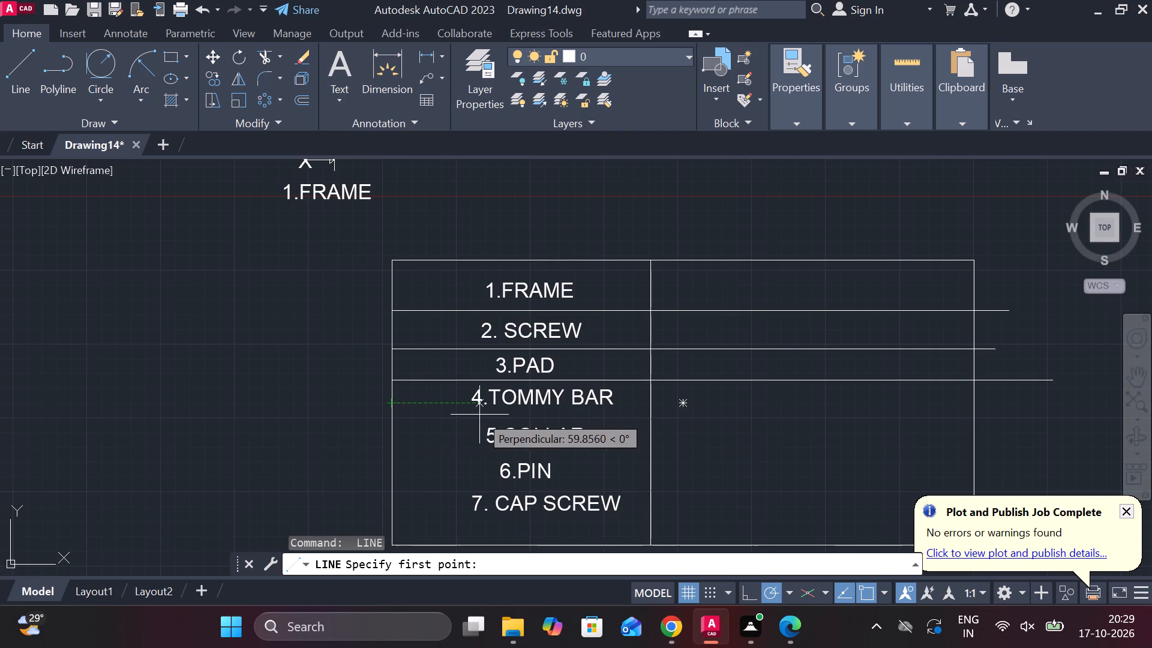
{"action": "left_click", "coordinate": [390, 418]}
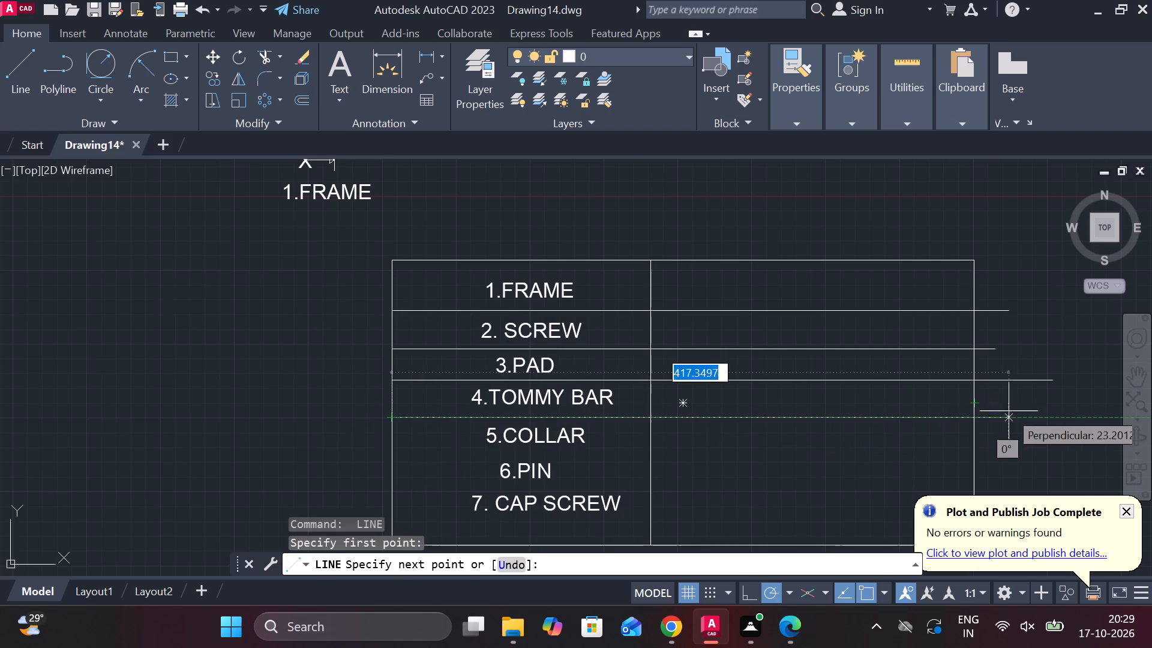
{"action": "left_click", "coordinate": [1012, 415]}
{"action": "key", "text": "Escape"}
Draw a horizontal row line between 5.COLLAR and 6.PIN, from the rectangle's left edge past its right edge.
{"action": "middle_click_drag", "start_coordinate": [767, 461], "coordinate": [751, 426]}
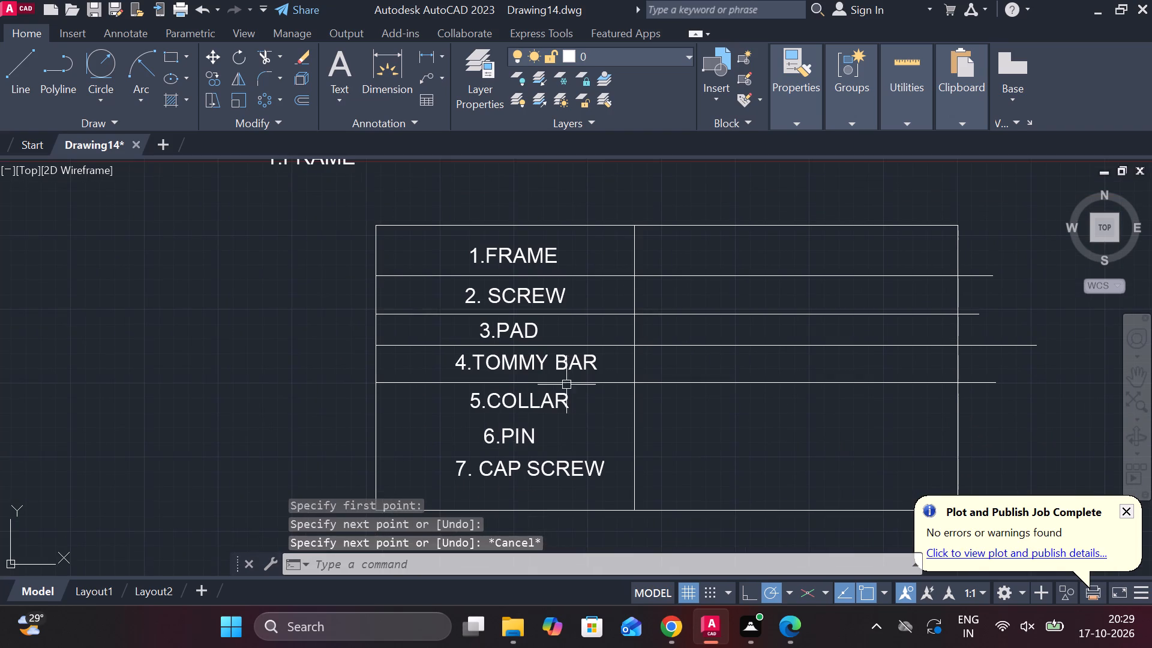
{"action": "key", "text": "space"}
{"action": "left_click", "coordinate": [378, 416]}
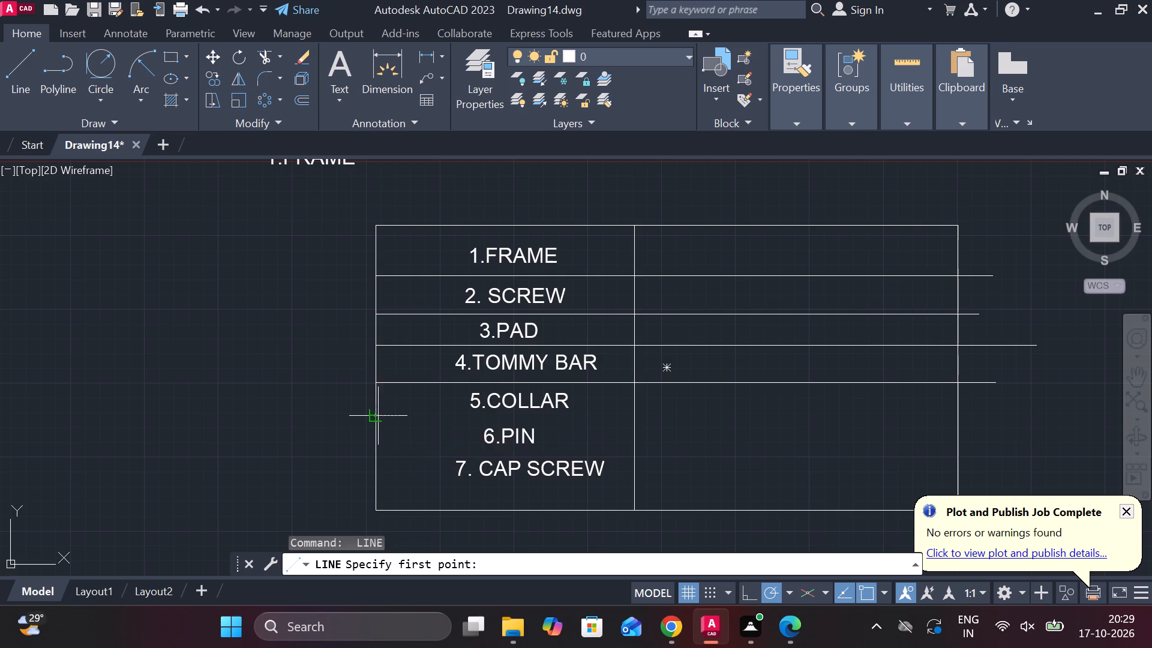
{"action": "left_click", "coordinate": [1037, 416]}
{"action": "key", "text": "Escape"}
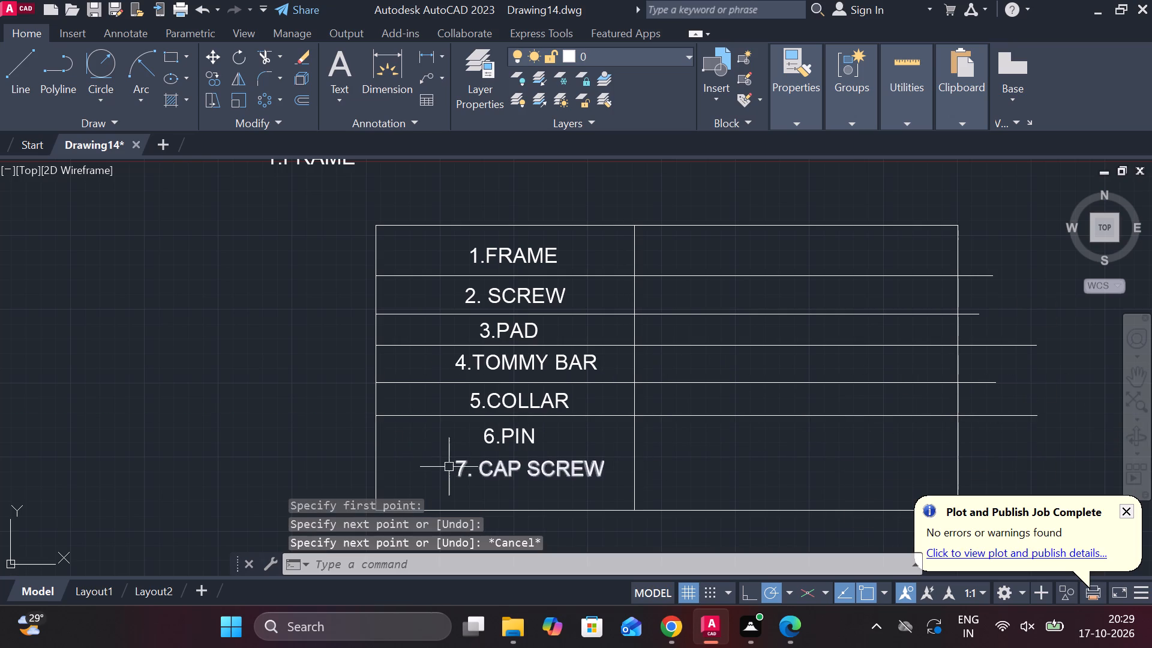
Draw a horizontal row line between 6.PIN and 7. CAP SCREW, from the rectangle's left edge past its right edge.
{"action": "key", "text": "space"}
{"action": "left_click", "coordinate": [375, 448]}
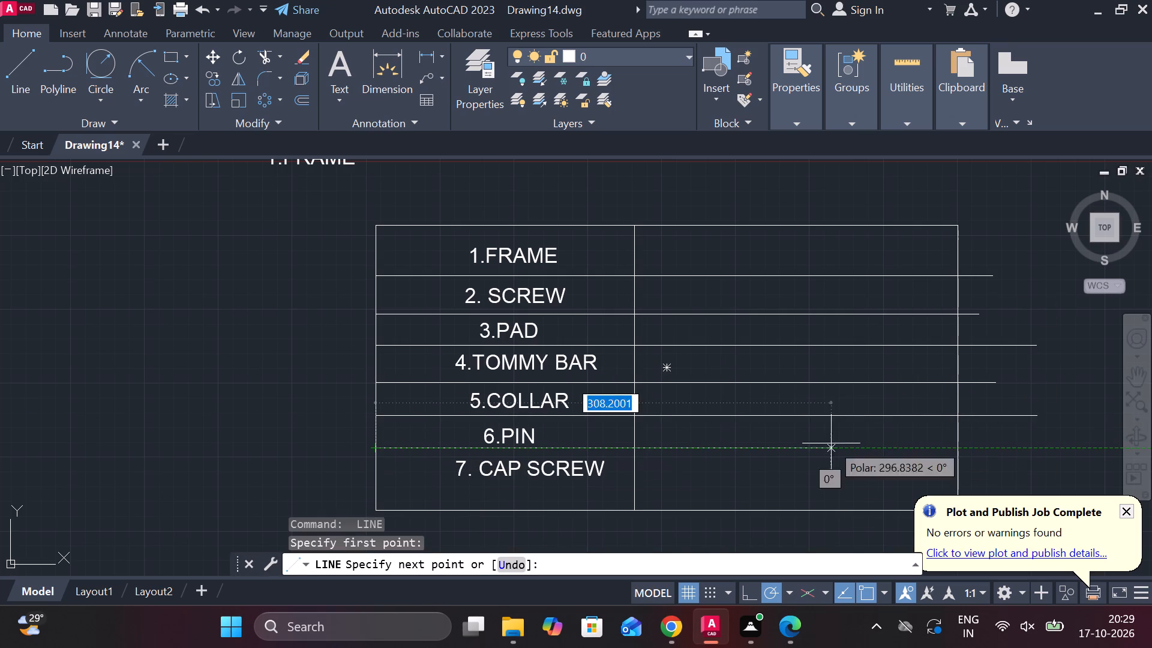
{"action": "left_click", "coordinate": [1012, 444]}
{"action": "key", "text": "Escape"}
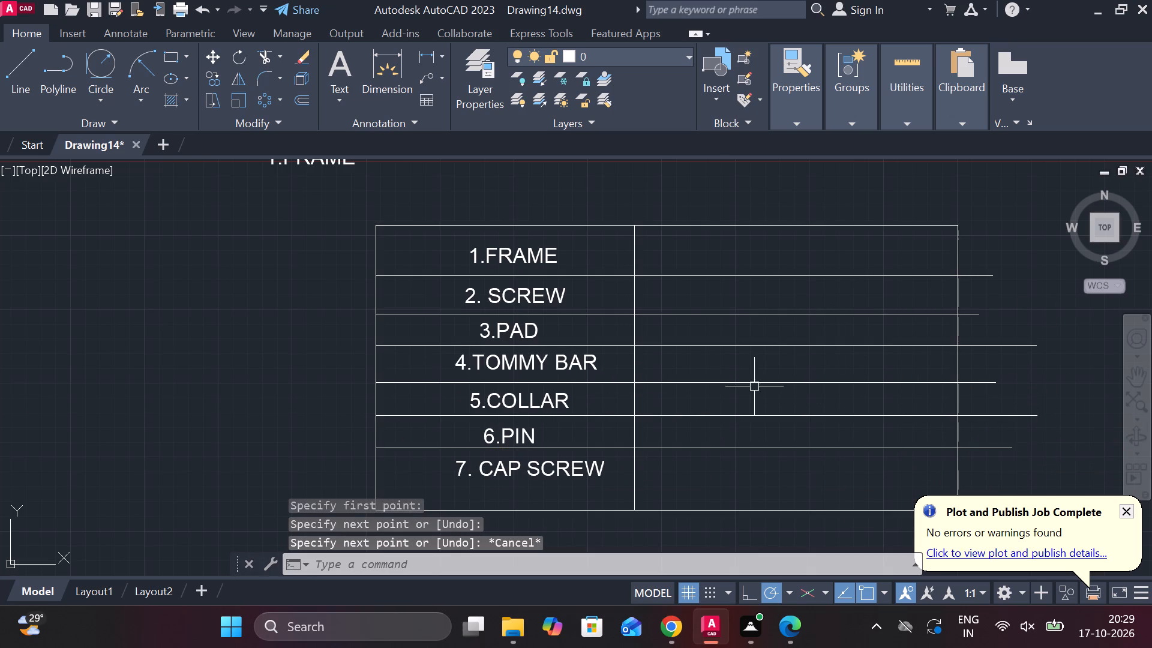
Draw a horizontal line just below 7. CAP SCREW, from the rectangle's left edge past its right edge.
{"action": "middle_click_drag", "start_coordinate": [747, 389], "coordinate": [746, 326]}
{"action": "key", "text": "space"}
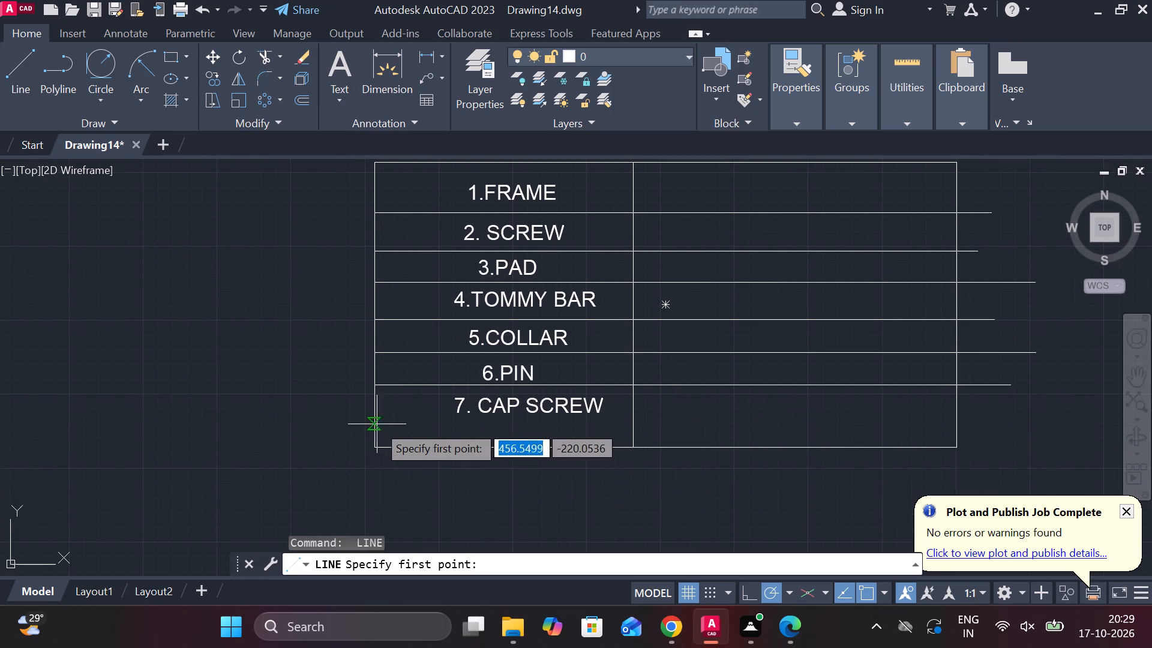
{"action": "left_click", "coordinate": [376, 421]}
{"action": "left_click", "coordinate": [1032, 419]}
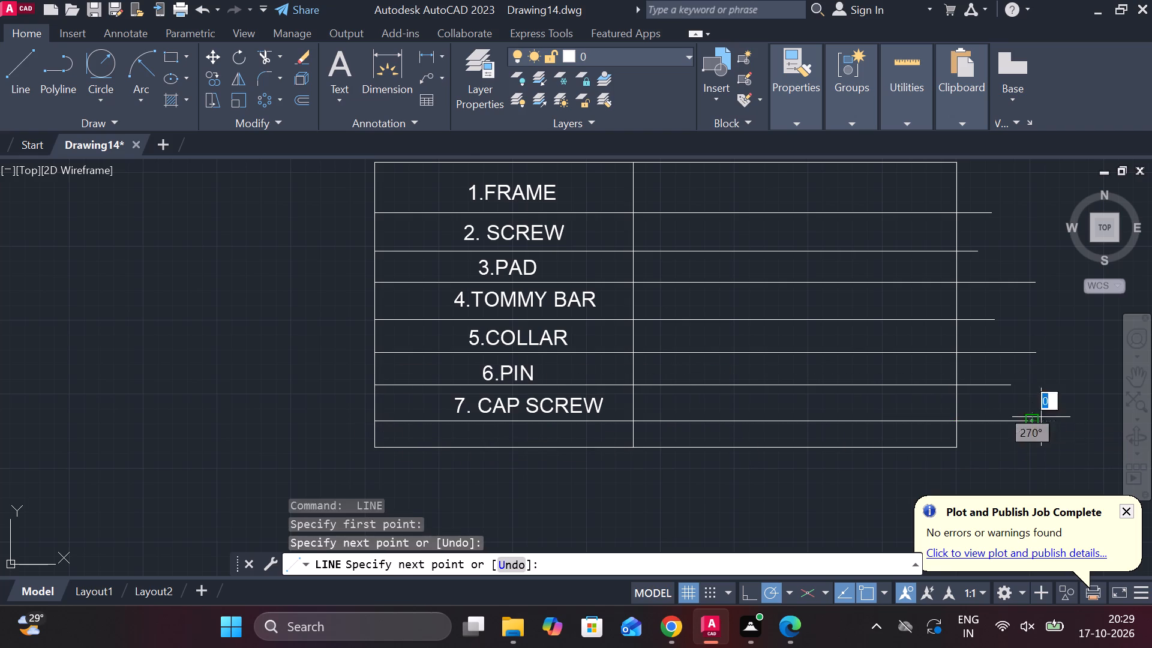
{"action": "key", "text": "Escape"}
Trim the rectangle's bottom edge, left edge and column divider where they extend below the line under 7. CAP SCREW.
{"action": "type", "text": "TR"}
{"action": "key", "text": "space"}
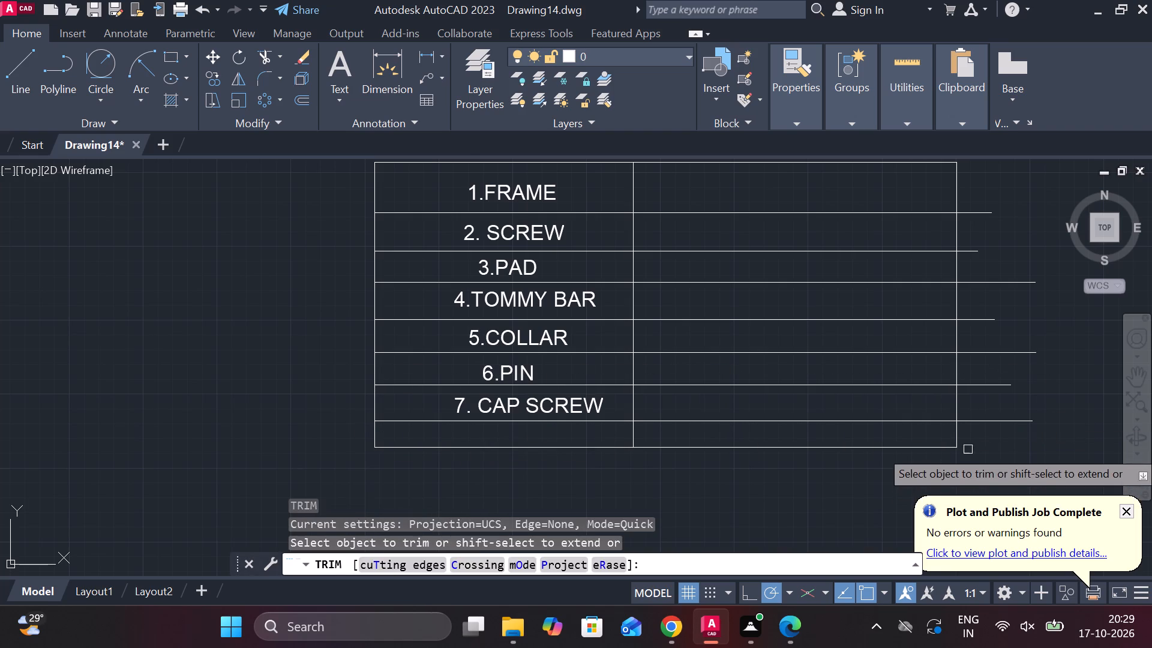
{"action": "left_click_drag", "start_coordinate": [977, 447], "coordinate": [376, 451]}
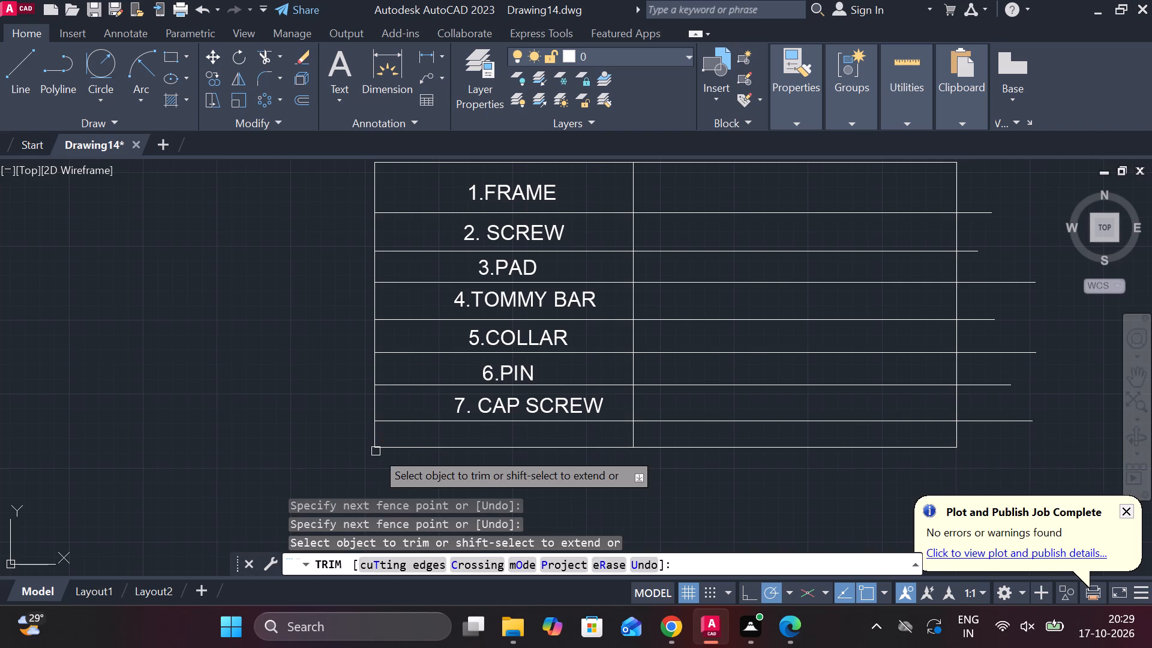
{"action": "left_click", "coordinate": [374, 445]}
{"action": "left_click", "coordinate": [598, 448]}
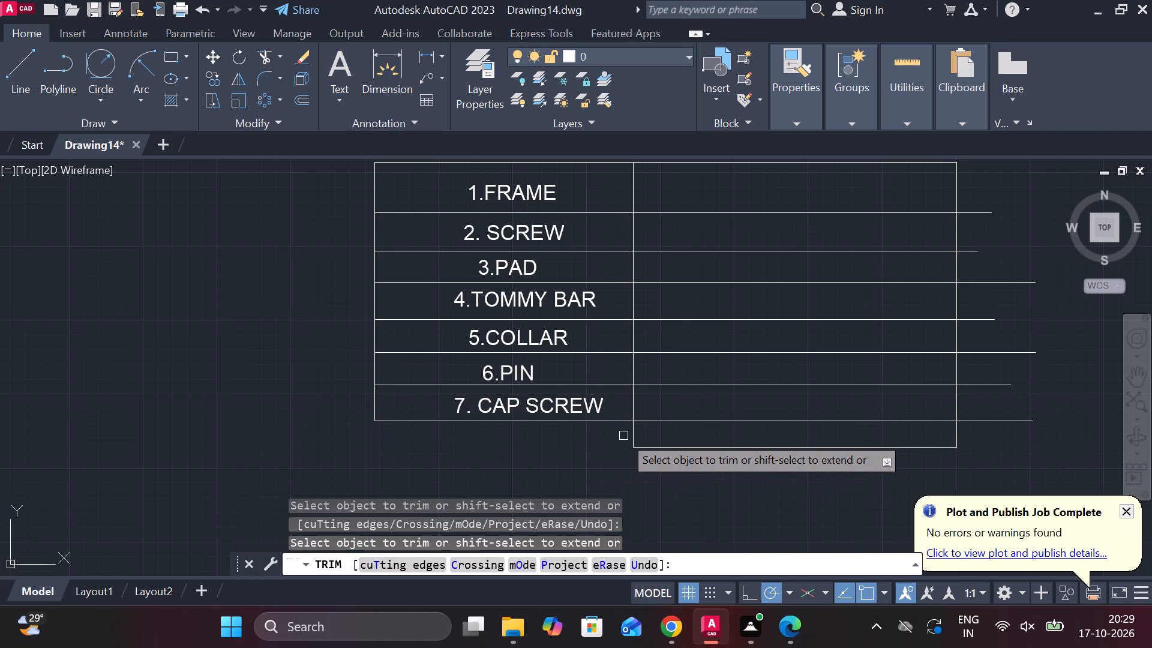
{"action": "left_click", "coordinate": [635, 442]}
{"action": "left_click", "coordinate": [662, 446]}
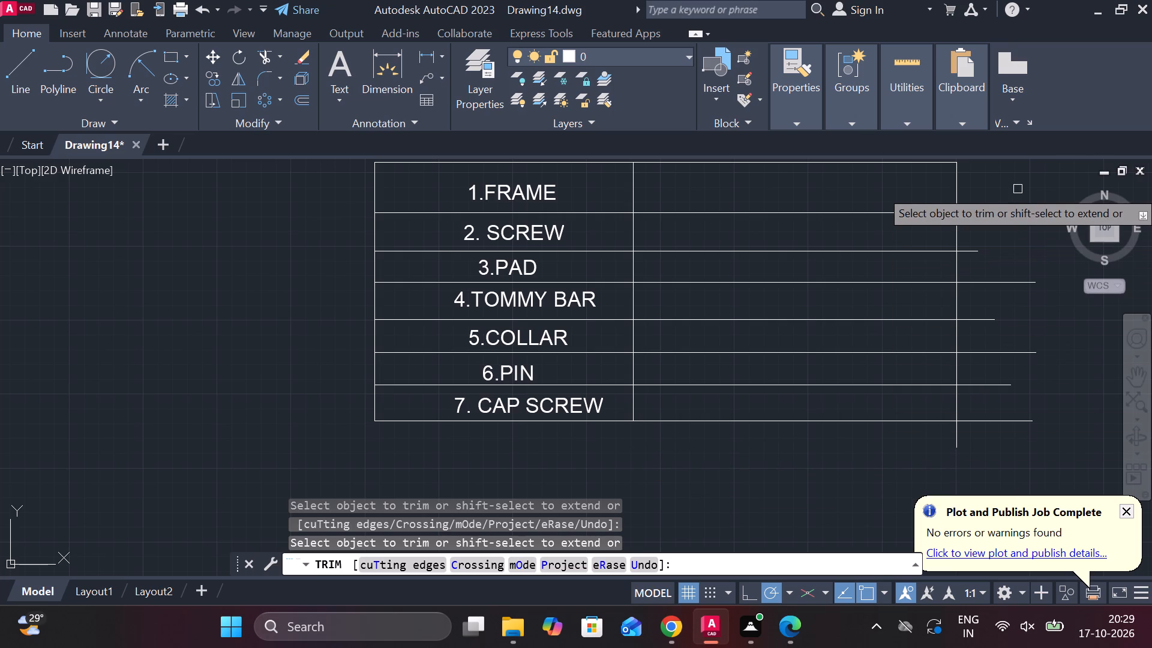
Trim the row lines' overhangs beyond the table's right edge and the right edge's leftover piece below the last row.
{"action": "left_click_drag", "start_coordinate": [981, 192], "coordinate": [982, 313]}
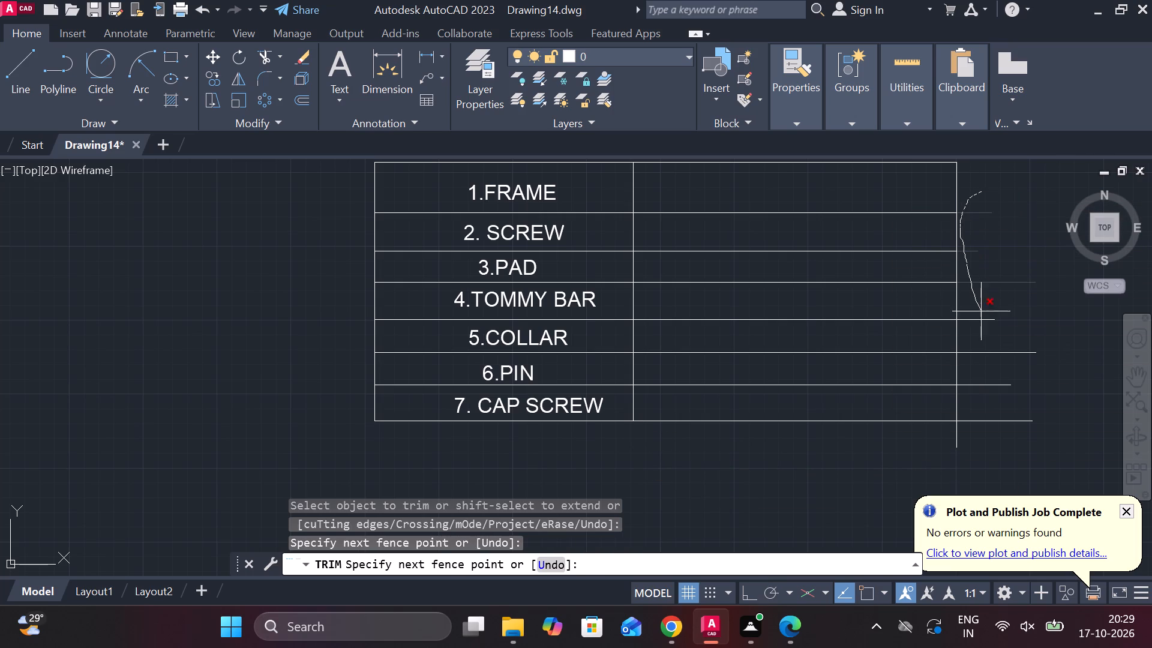
{"action": "left_click_drag", "start_coordinate": [982, 313], "coordinate": [979, 446]}
{"action": "left_click", "coordinate": [951, 431]}
{"action": "left_click", "coordinate": [994, 439]}
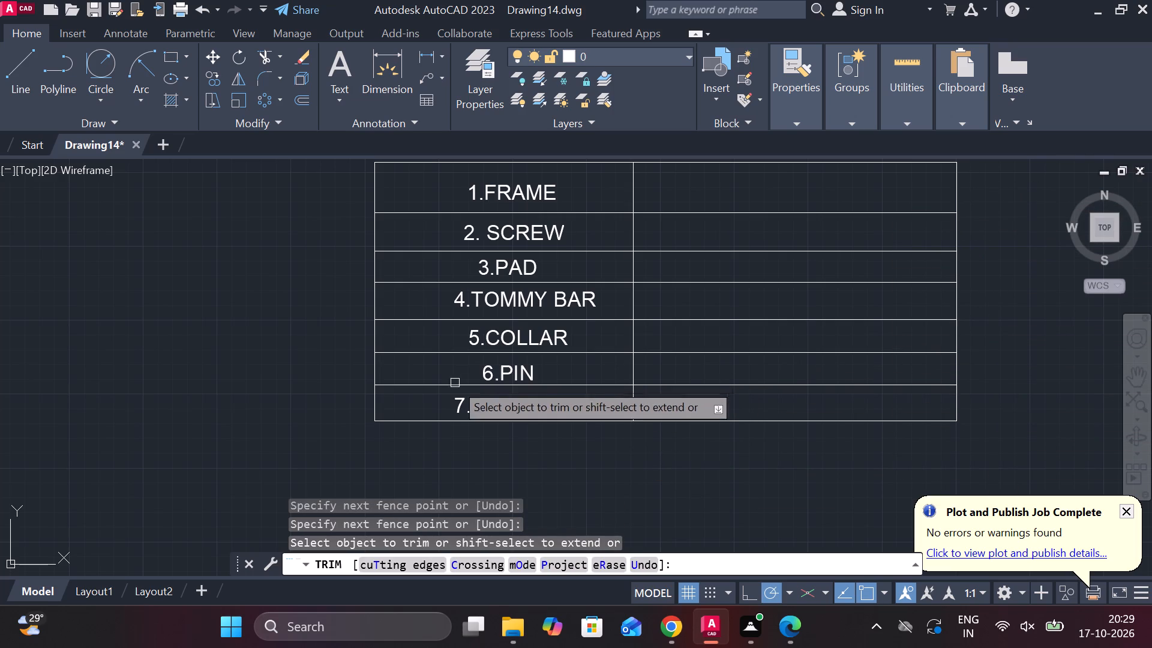
{"action": "middle_click_drag", "start_coordinate": [503, 255], "coordinate": [541, 289]}
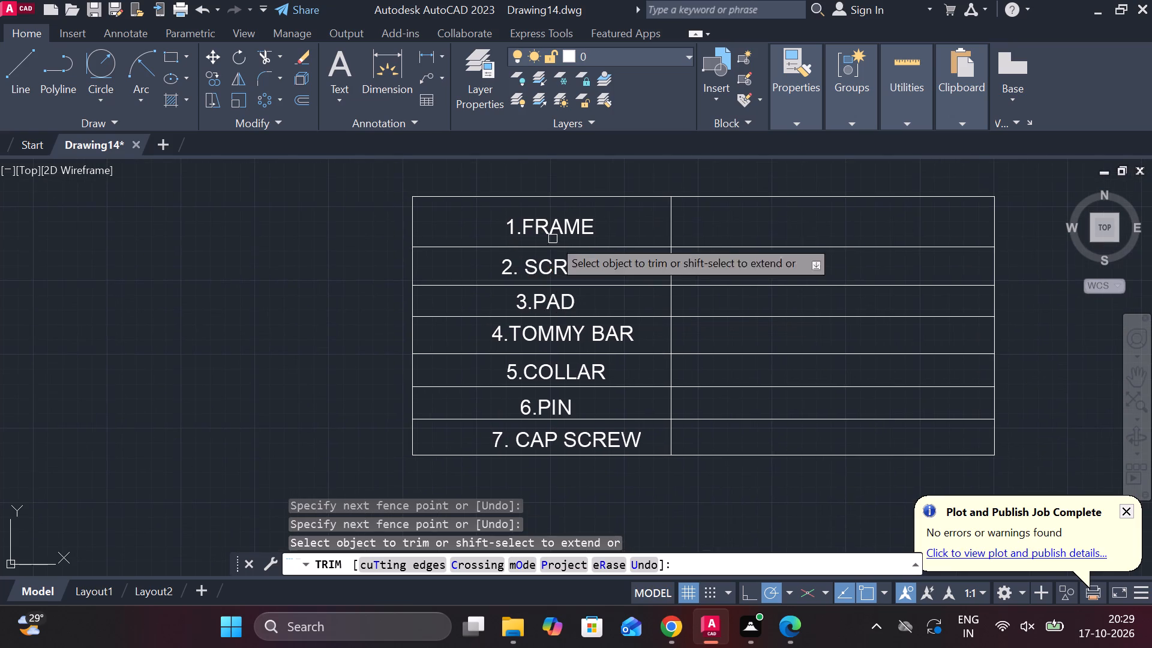
{"action": "key", "text": "Escape"}
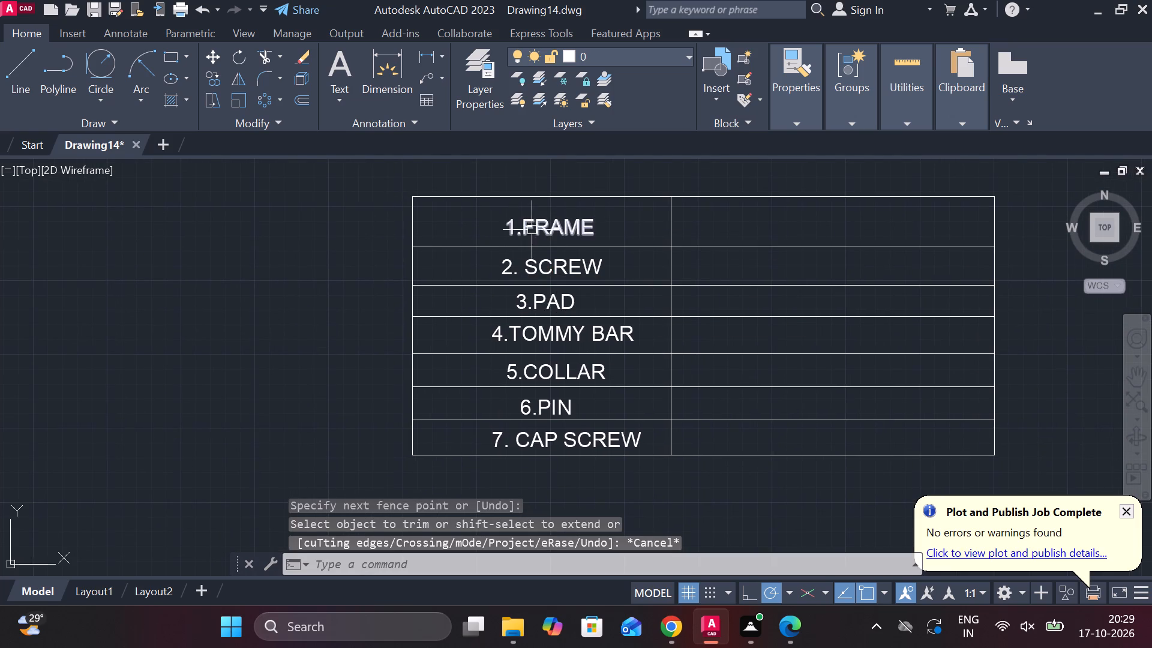
Edit the 1.FRAME text in the table to remove its number, leaving FRAME.
{"action": "double_click", "coordinate": [535, 220]}
{"action": "left_click", "coordinate": [526, 230]}
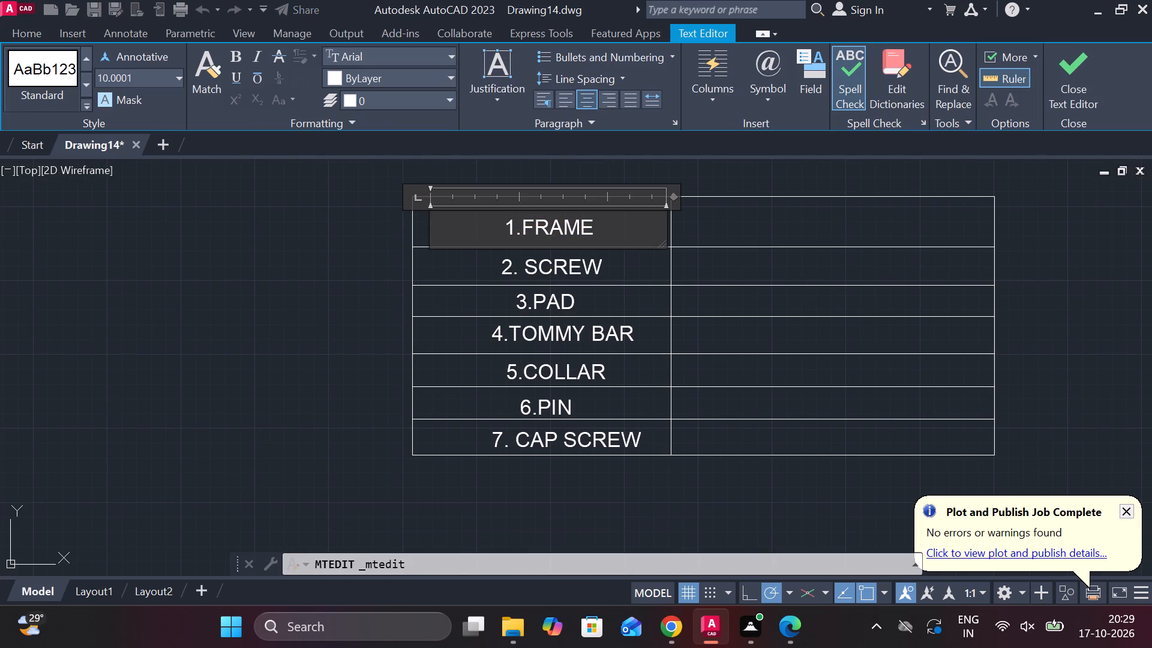
{"action": "key", "text": "BackSpace"}
{"action": "key", "text": "BackSpace"}
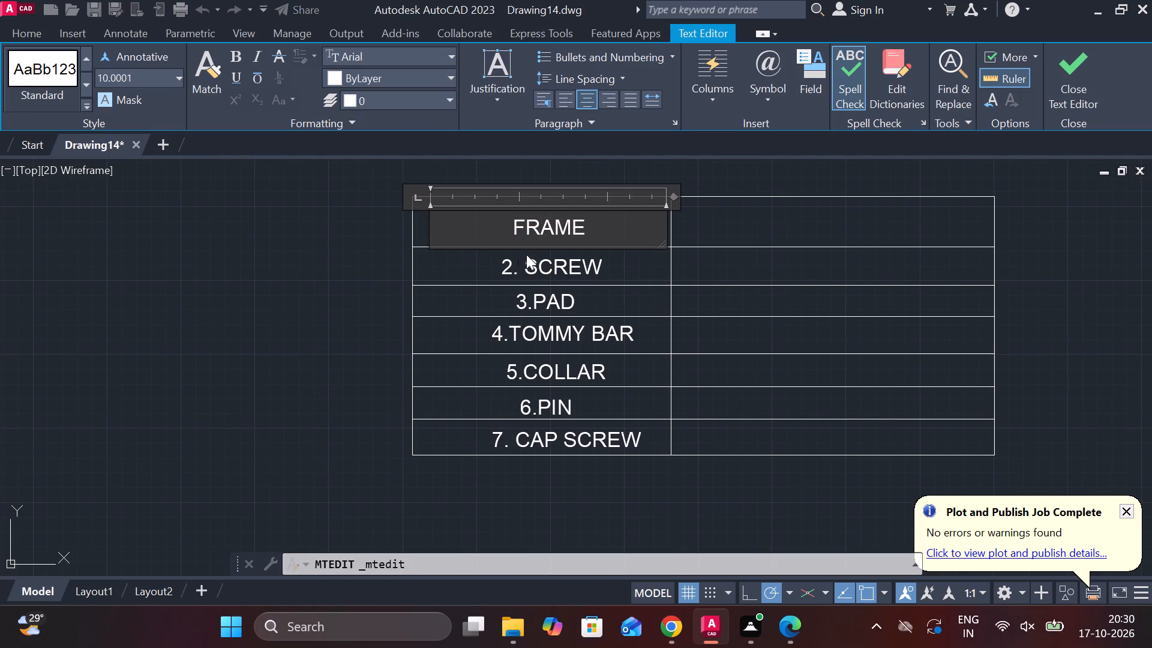
{"action": "left_click", "coordinate": [527, 269]}
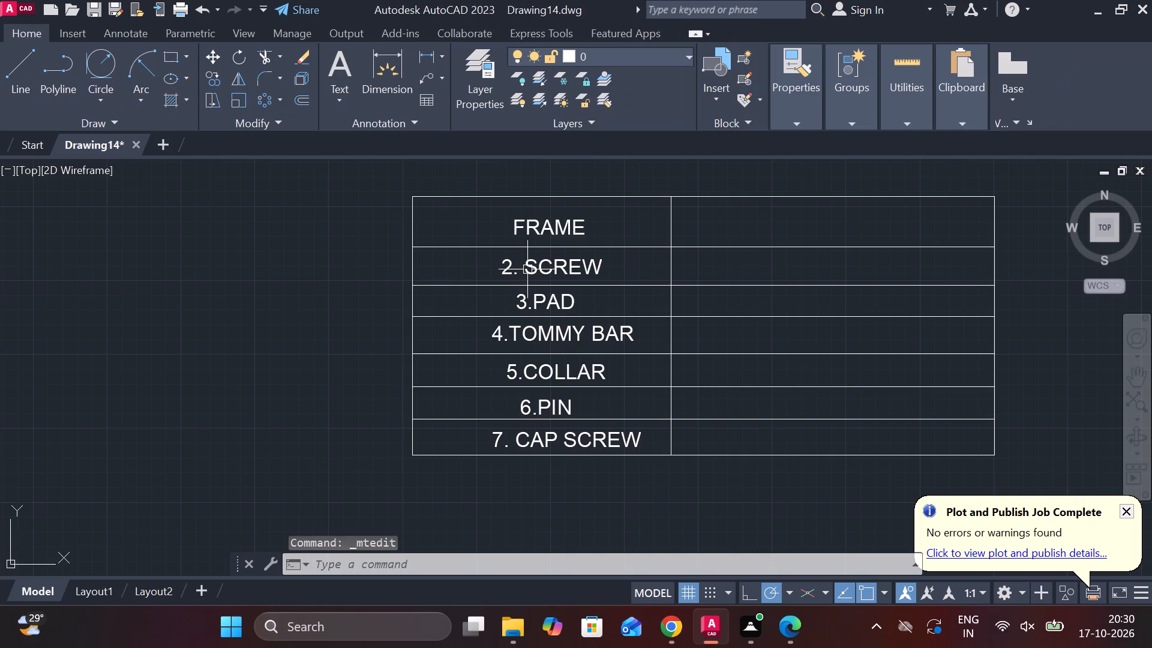
{"action": "left_click", "coordinate": [545, 237]}
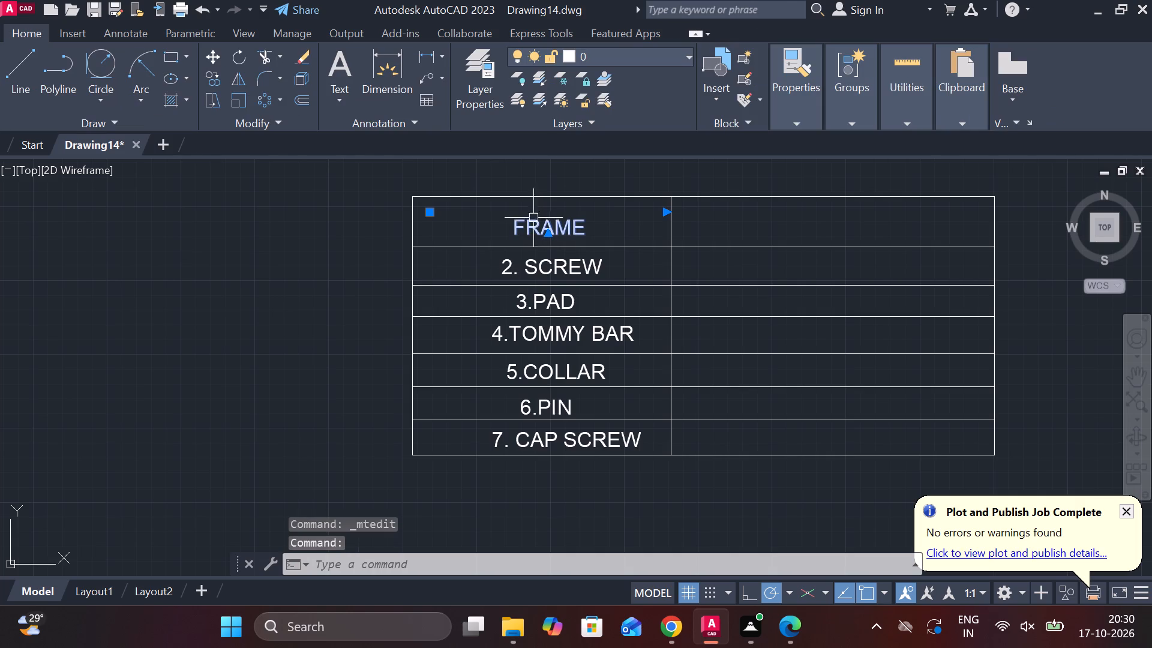
{"action": "key", "text": "Escape"}
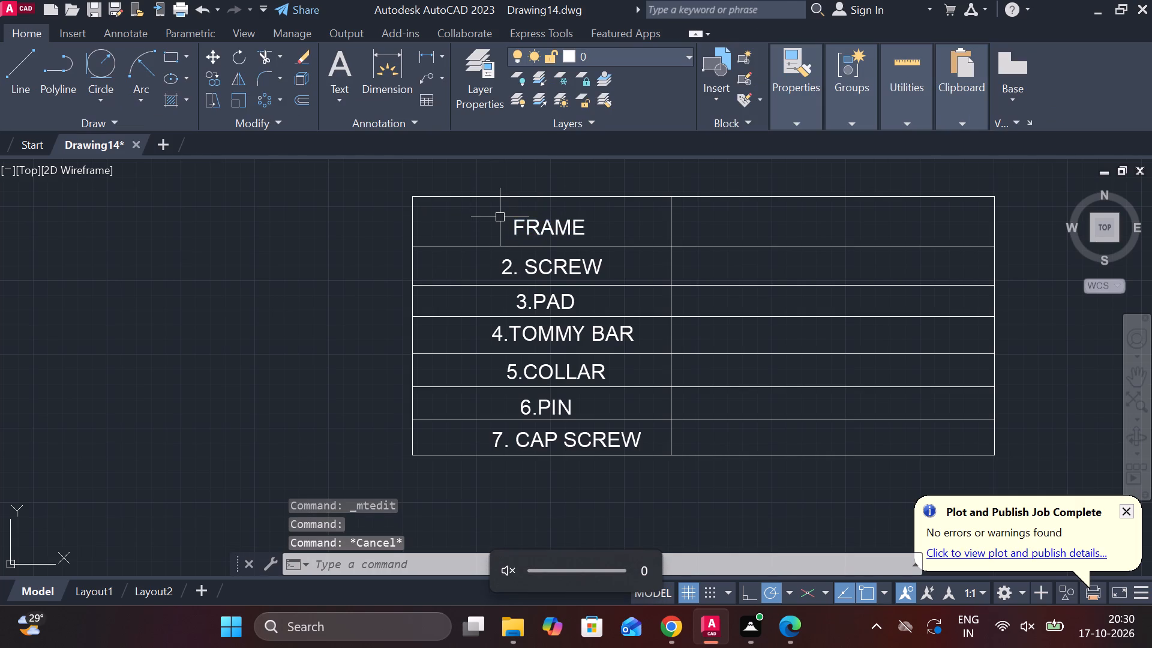
Draw a vertical line about 175 units long left of the part names, from the table's top edge to its bottom edge.
{"action": "key", "text": "l"}
{"action": "key", "text": "Return"}
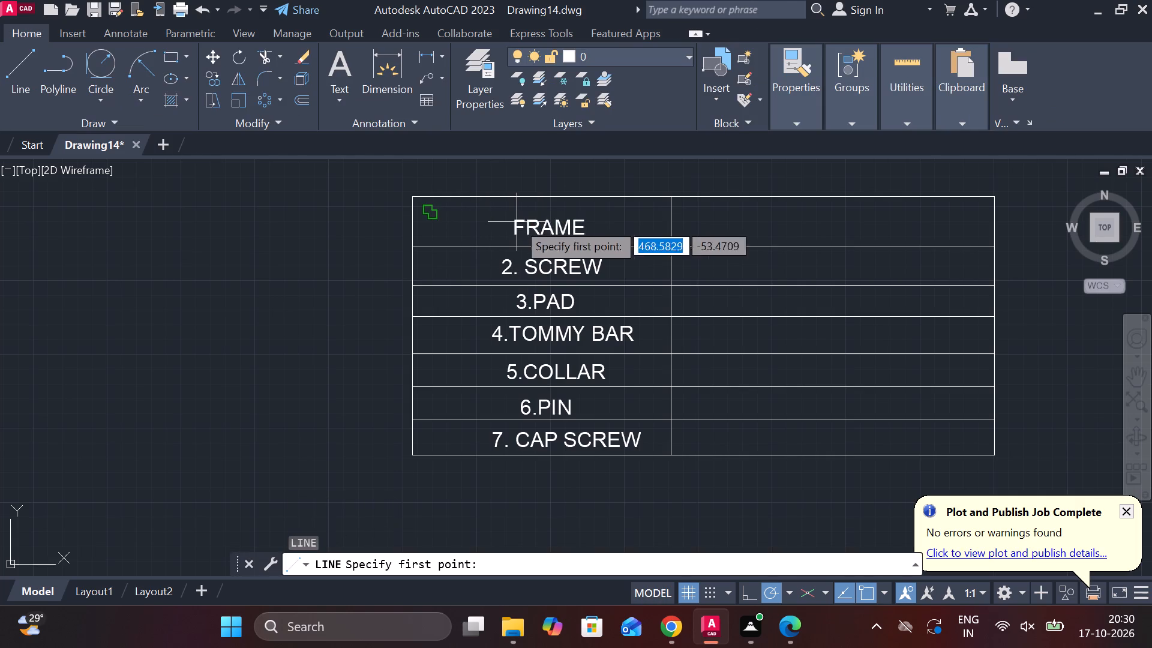
{"action": "left_click", "coordinate": [468, 203]}
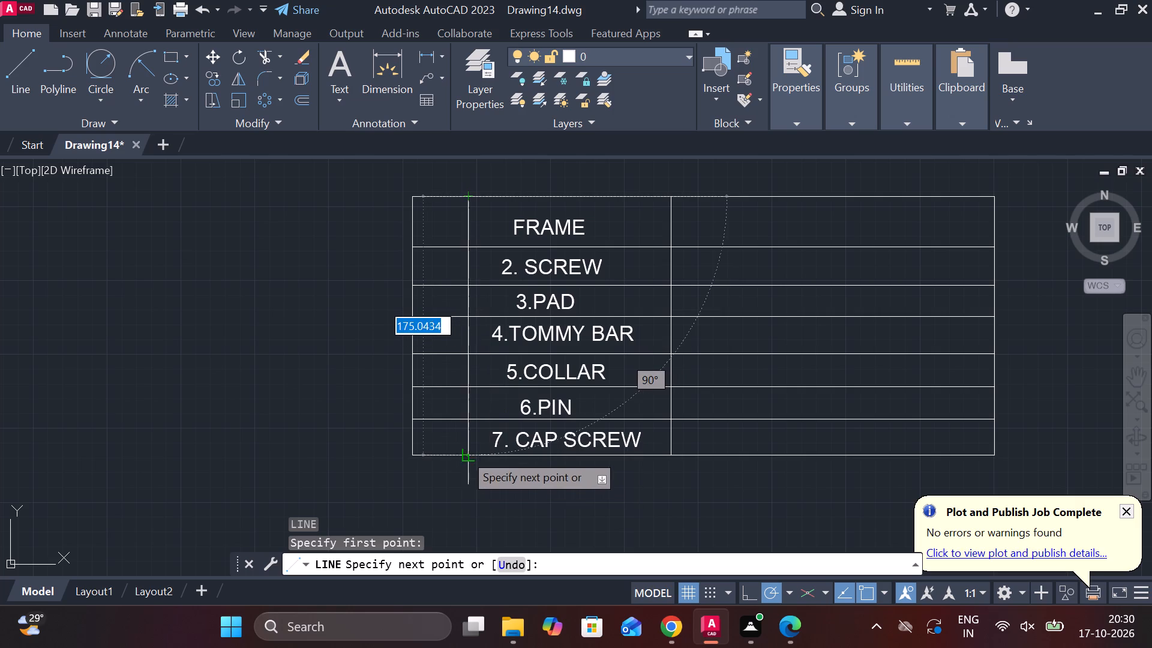
{"action": "left_click", "coordinate": [462, 452]}
{"action": "key", "text": "Escape"}
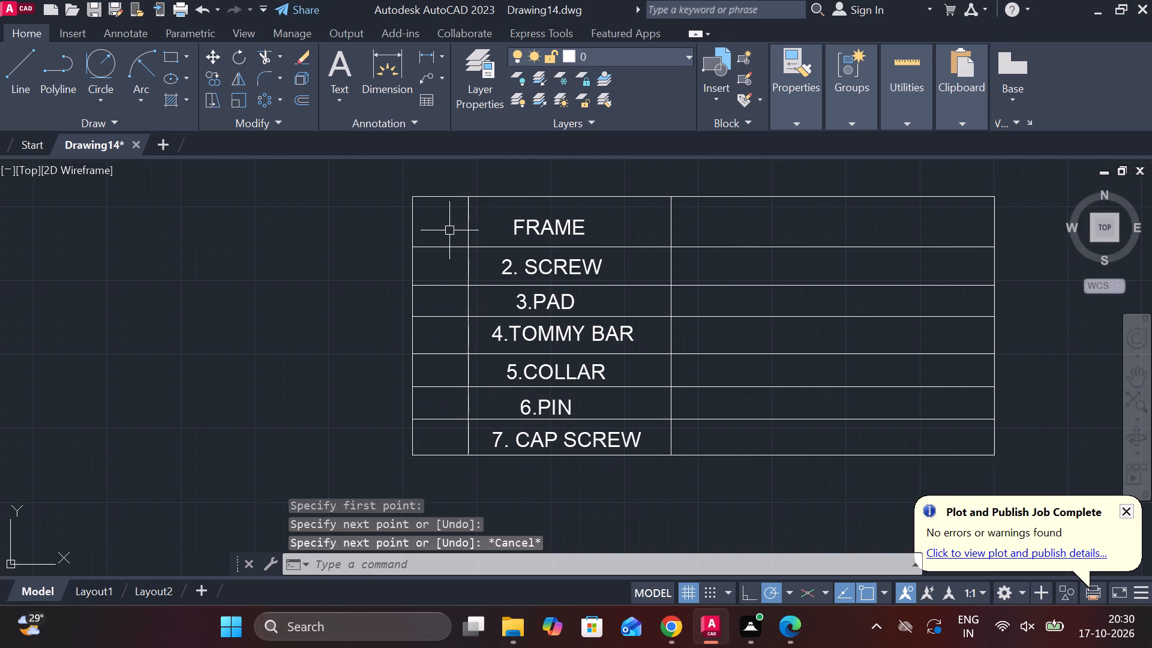
Add the multiline text 1 at height 10 in the narrow first column of the FRAME row.
{"action": "type", "text": "T"}
{"action": "key", "text": "space"}
{"action": "scroll", "coordinate": [449, 230], "scroll_direction": "up", "scroll_amount": 1}
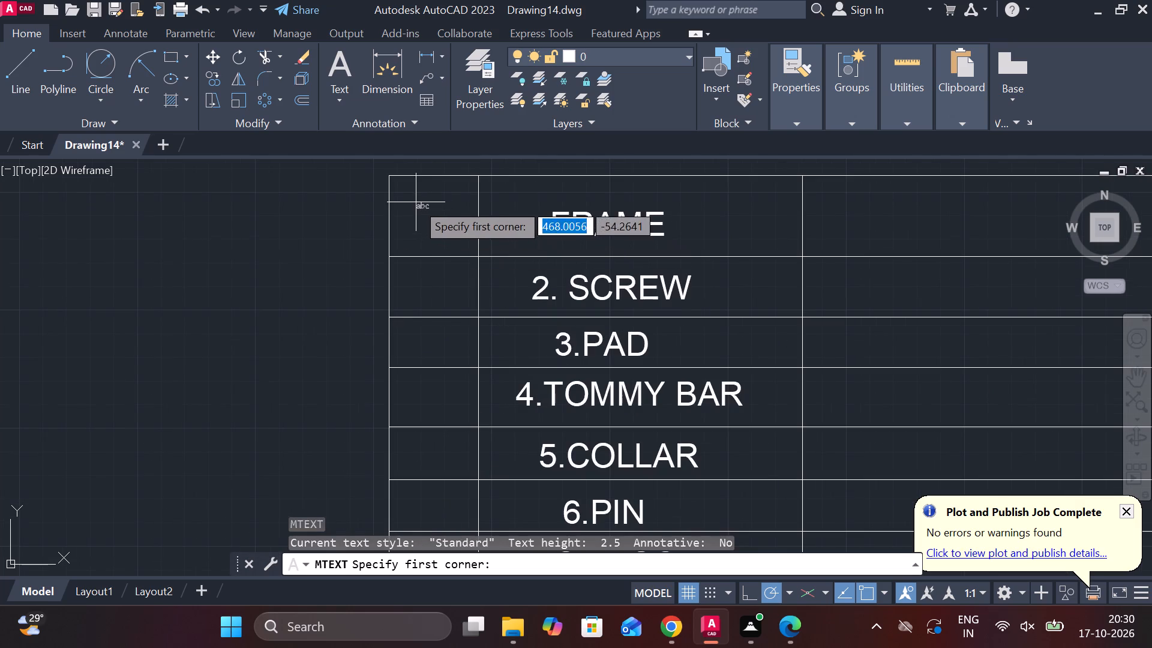
{"action": "left_click", "coordinate": [416, 202]}
{"action": "left_click", "coordinate": [452, 238]}
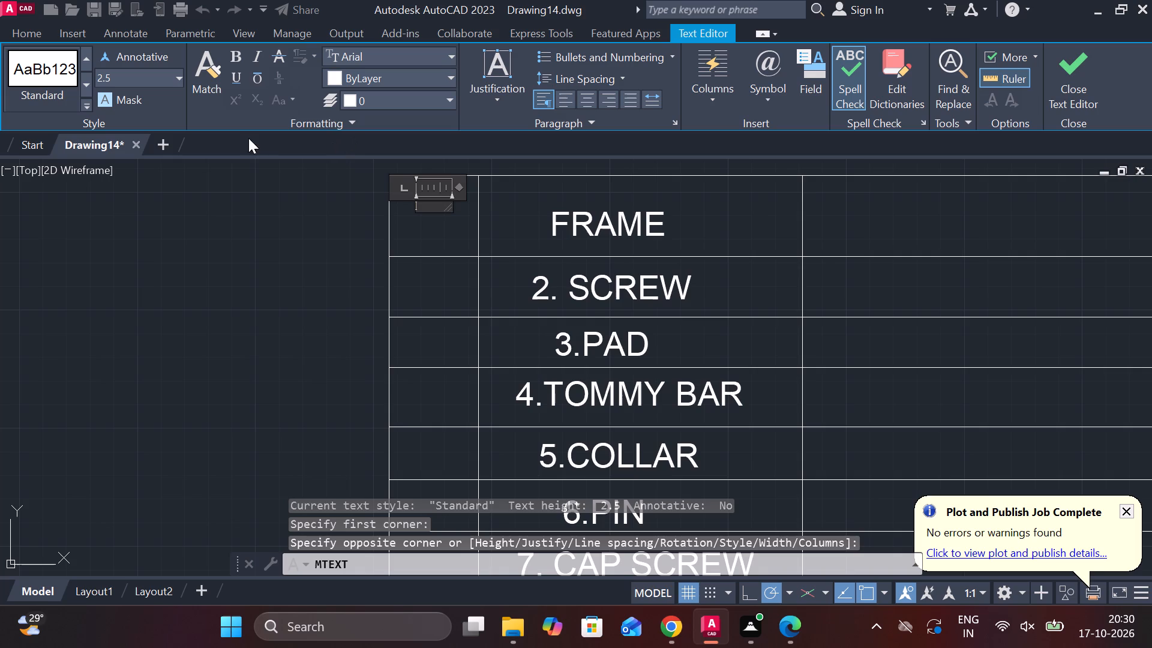
{"action": "left_click", "coordinate": [176, 80]}
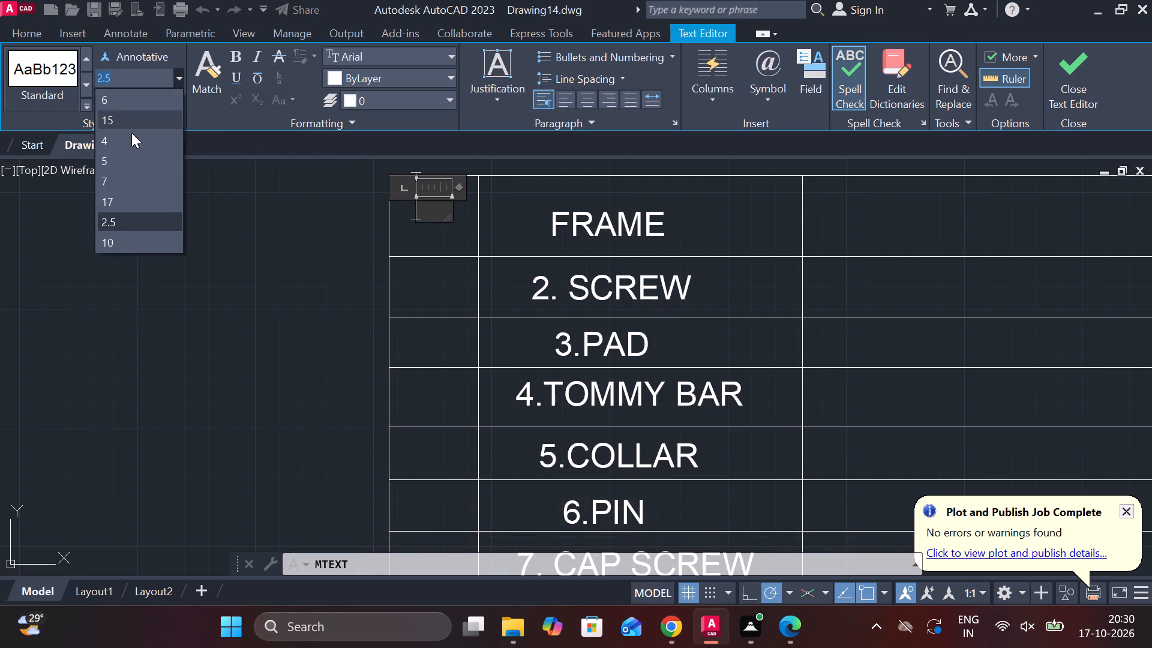
{"action": "left_click", "coordinate": [146, 242]}
{"action": "key", "text": "1"}
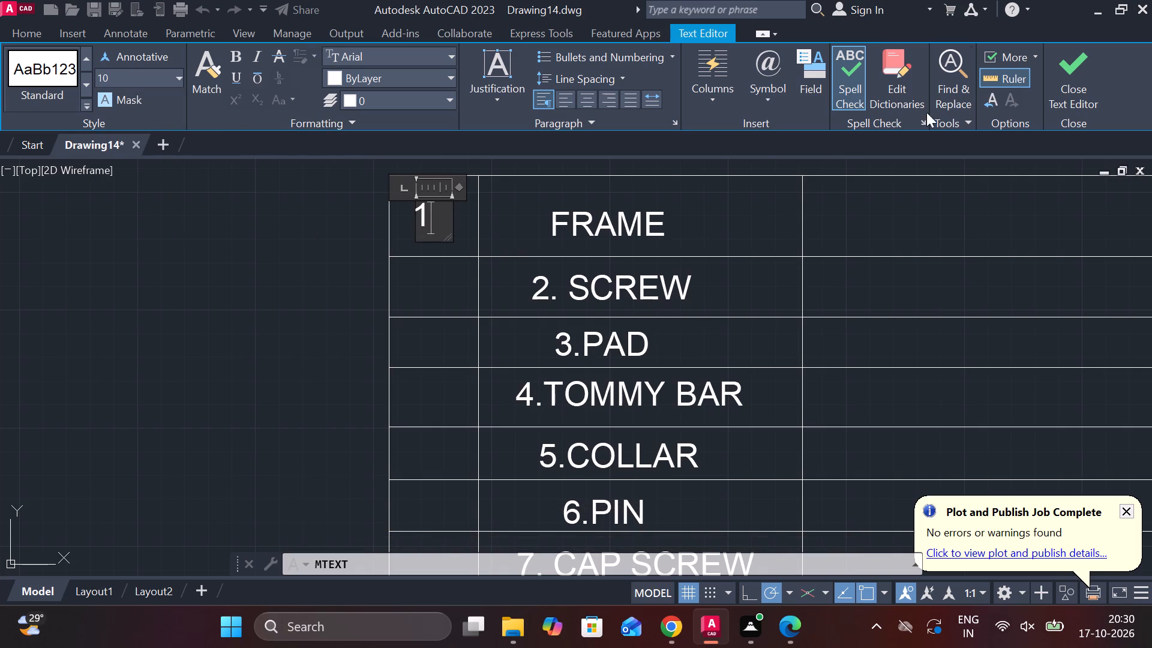
{"action": "left_click", "coordinate": [1056, 75]}
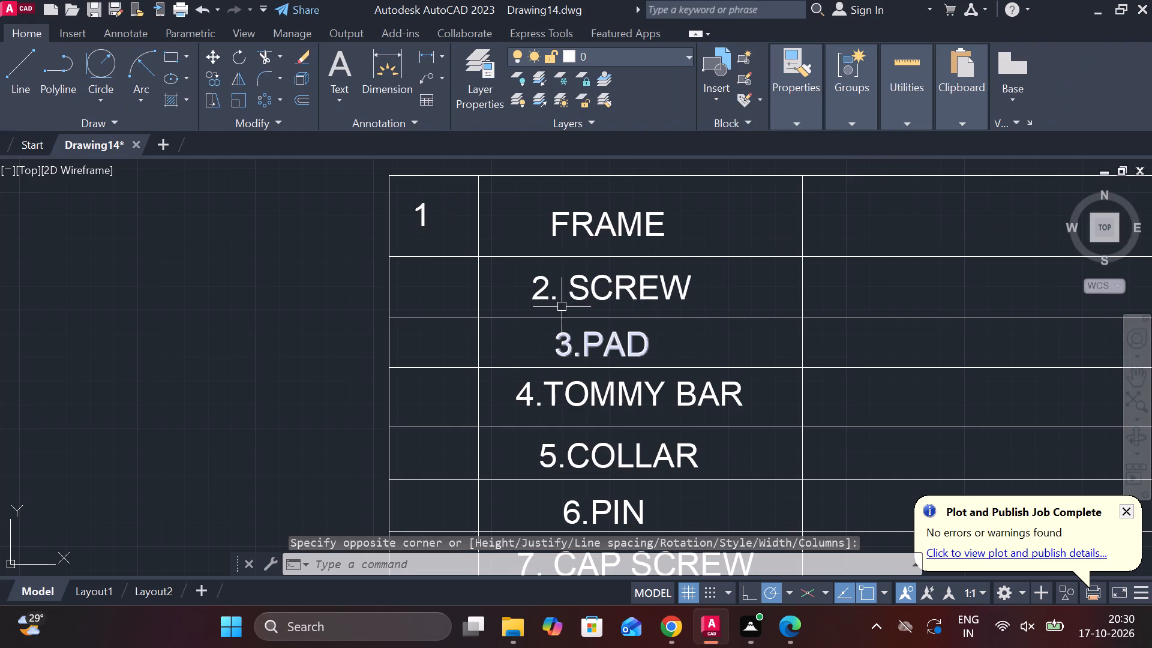
Move the number 1 slightly down and across to centre it in the first-column cell of the FRAME row.
{"action": "left_click", "coordinate": [427, 206]}
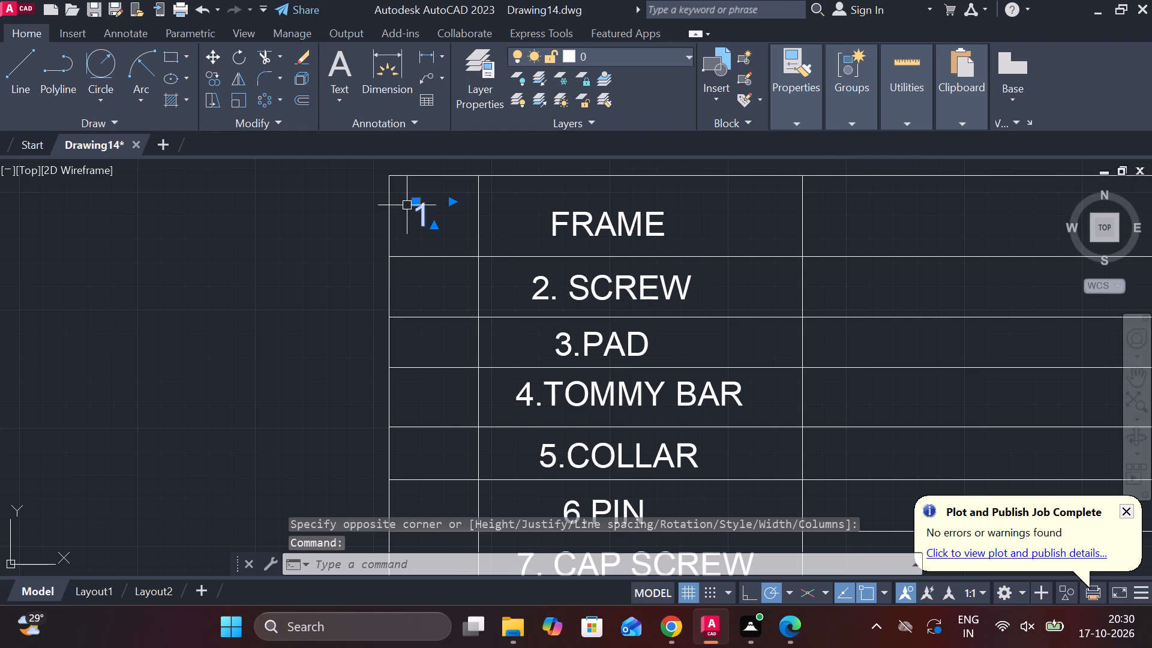
{"action": "left_click", "coordinate": [415, 204]}
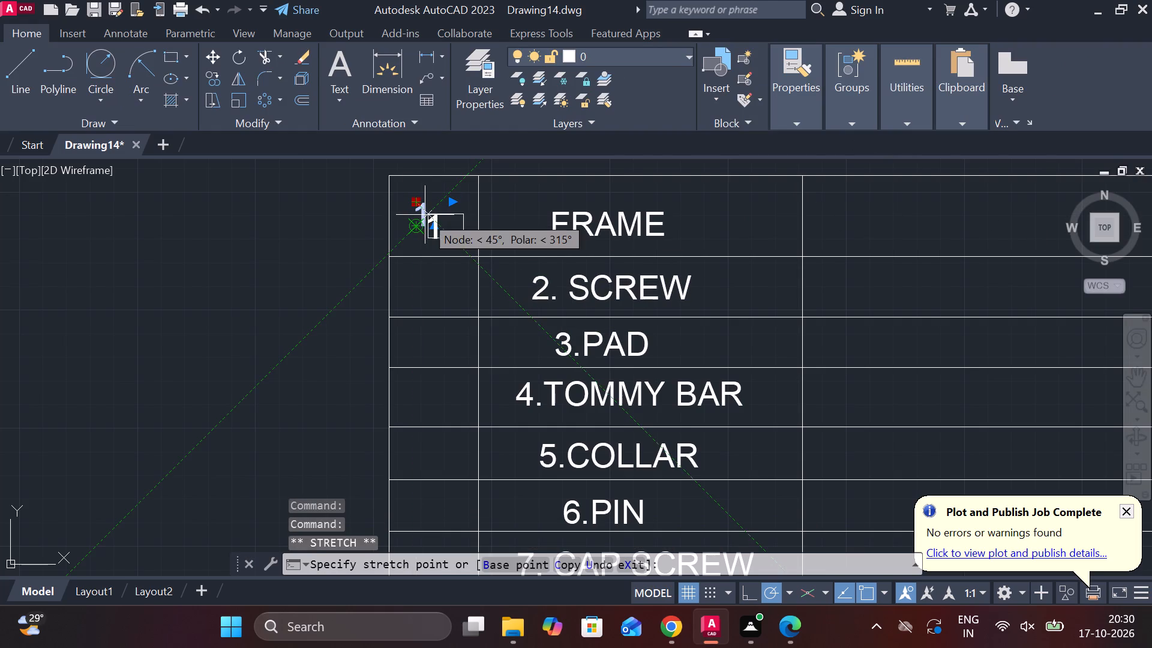
{"action": "left_click", "coordinate": [422, 213]}
{"action": "key", "text": "Escape"}
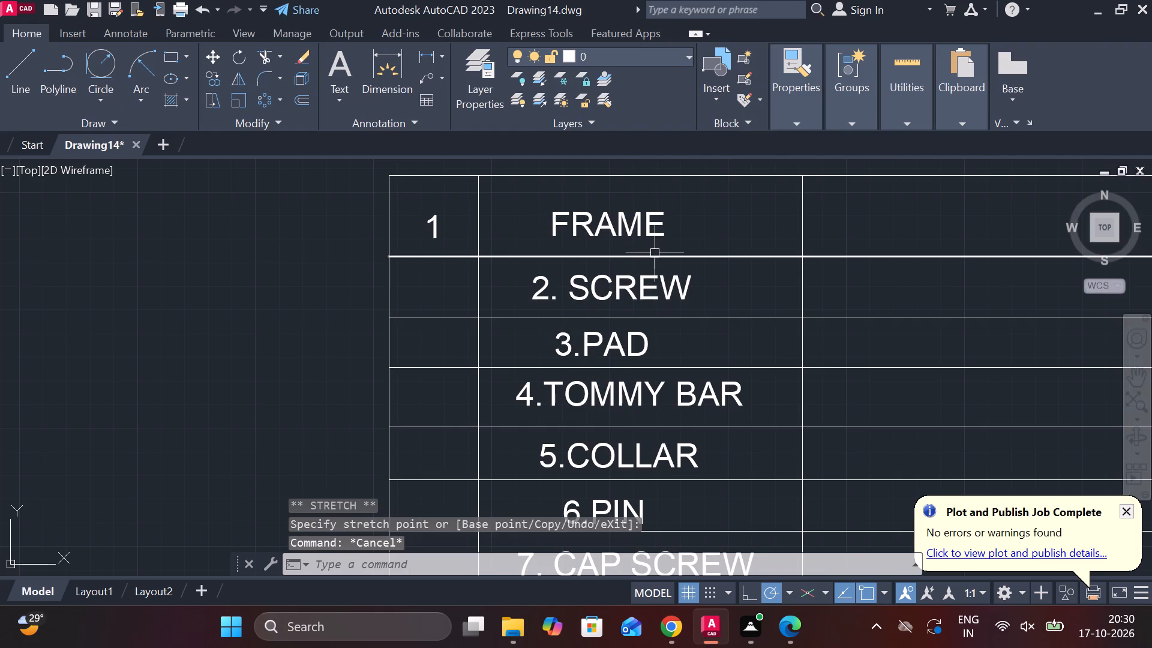
Edit the 2. SCREW text to remove its number, leaving SCREW, and left-align it.
{"action": "scroll", "coordinate": [655, 253], "scroll_direction": "down", "scroll_amount": 1}
{"action": "scroll", "coordinate": [605, 273], "scroll_direction": "up", "scroll_amount": 2}
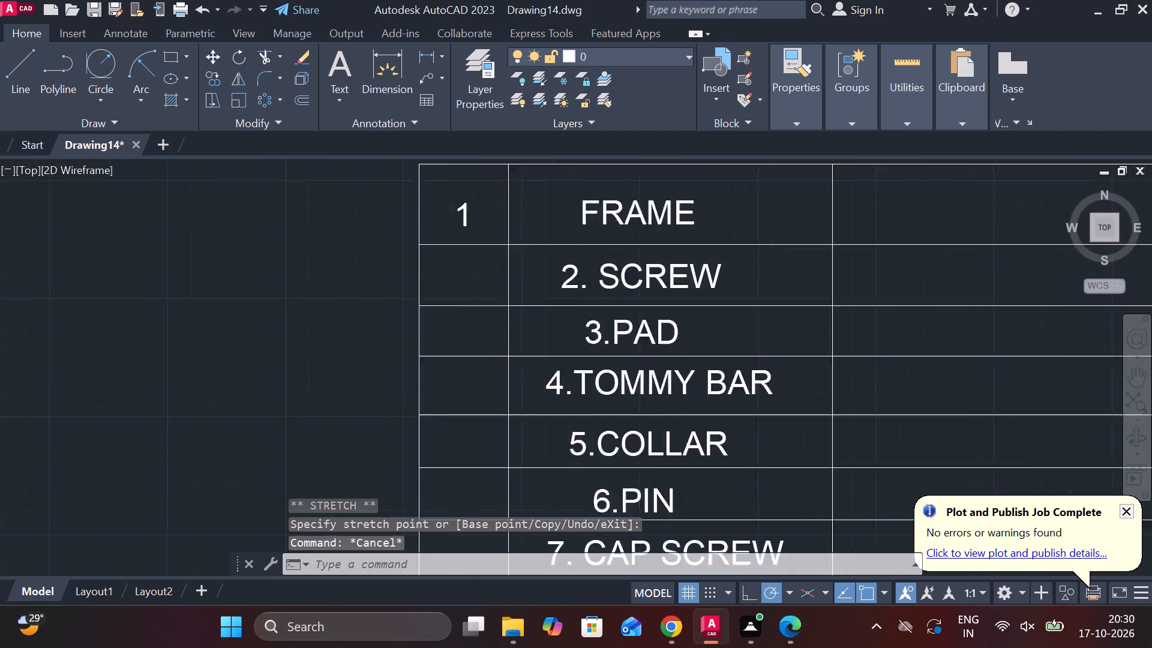
{"action": "double_click", "coordinate": [617, 271]}
{"action": "left_click", "coordinate": [574, 280]}
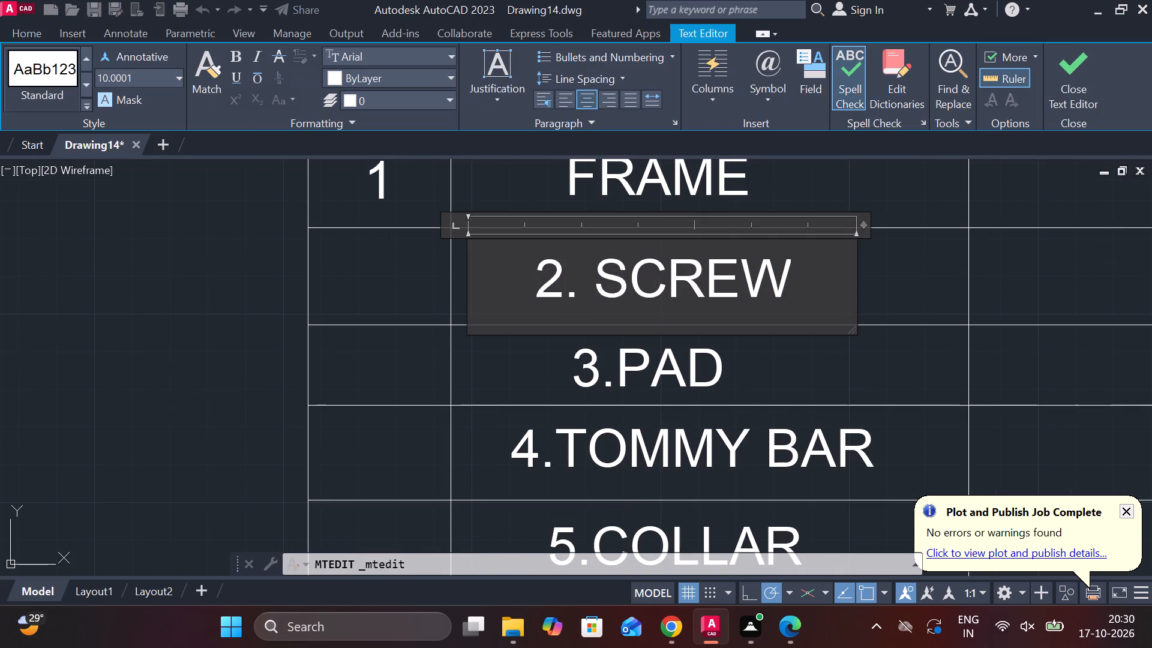
{"action": "key", "text": "BackSpace"}
{"action": "key", "text": "BackSpace"}
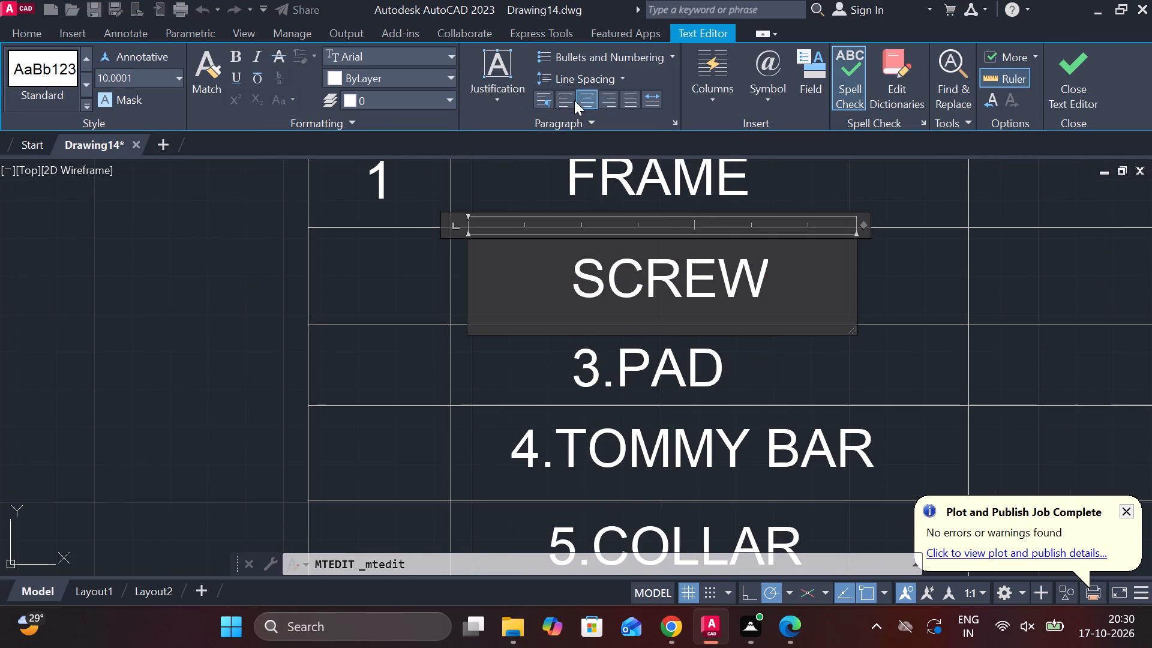
{"action": "left_click", "coordinate": [564, 100]}
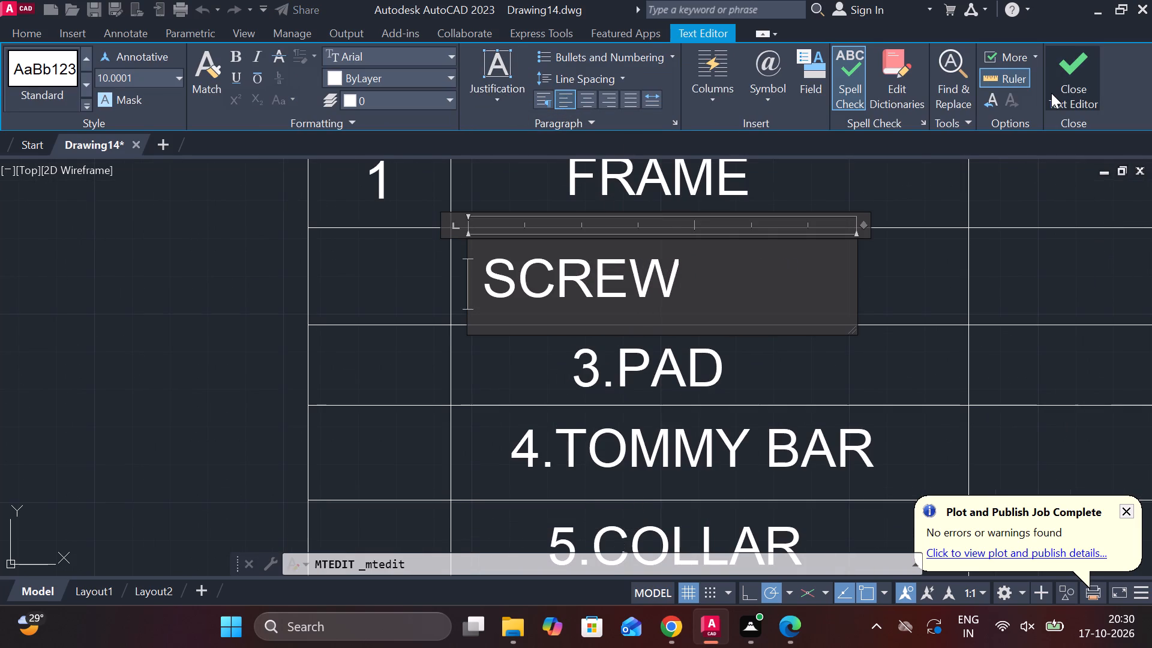
{"action": "left_click", "coordinate": [1051, 93]}
Narrow the FRAME text's frame to about the width of the word and left-align the text.
{"action": "double_click", "coordinate": [652, 179]}
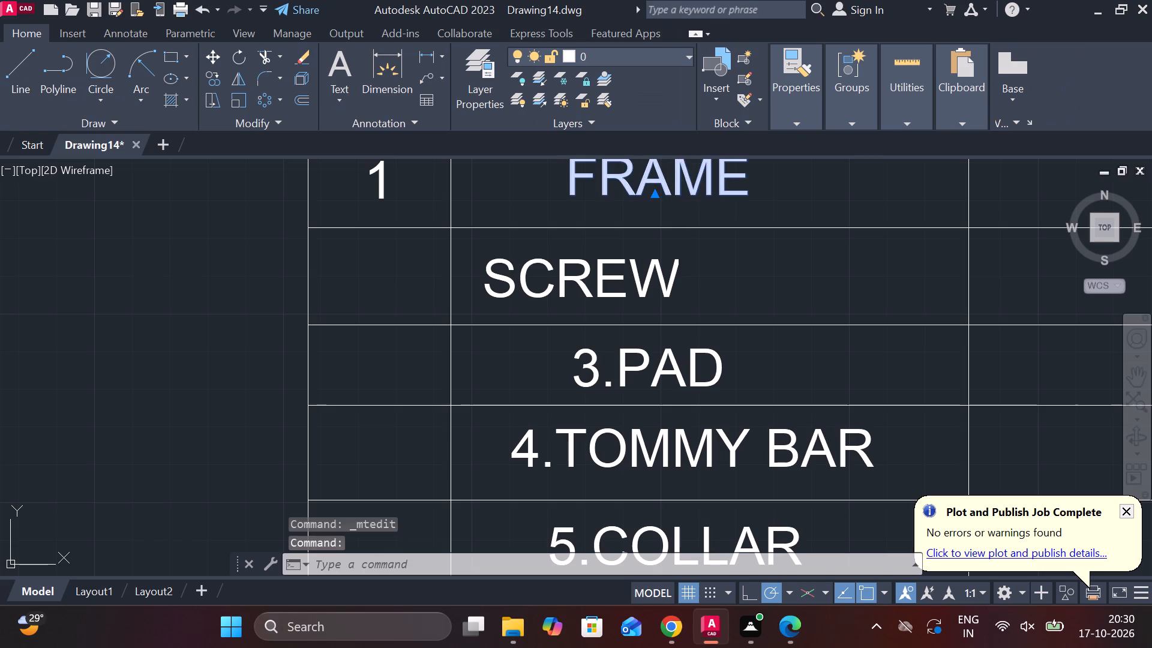
{"action": "left_click", "coordinate": [571, 100]}
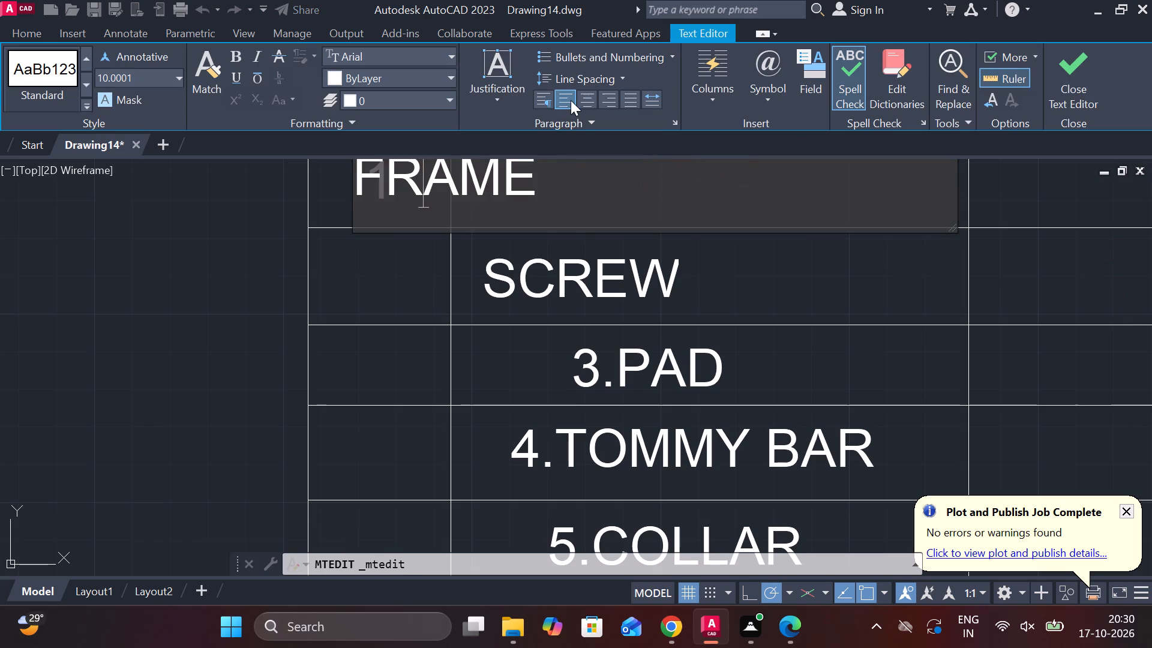
{"action": "left_click", "coordinate": [586, 107]}
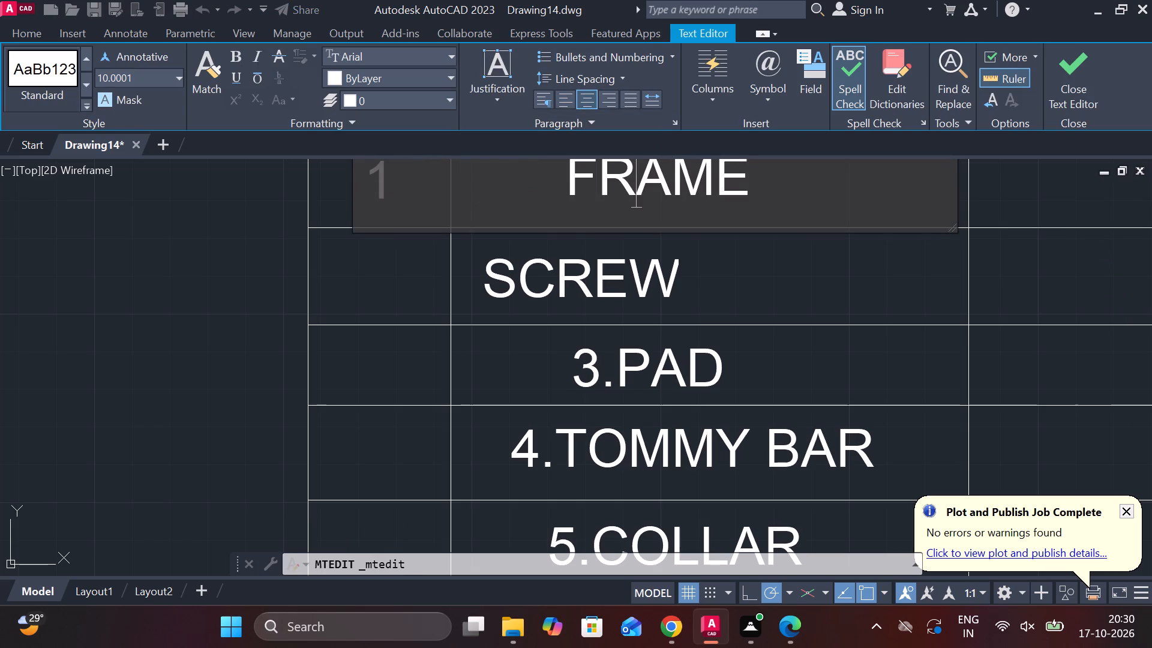
{"action": "left_click_drag", "start_coordinate": [952, 184], "coordinate": [779, 205]}
{"action": "left_click_drag", "start_coordinate": [779, 205], "coordinate": [700, 209]}
{"action": "key", "text": "Escape"}
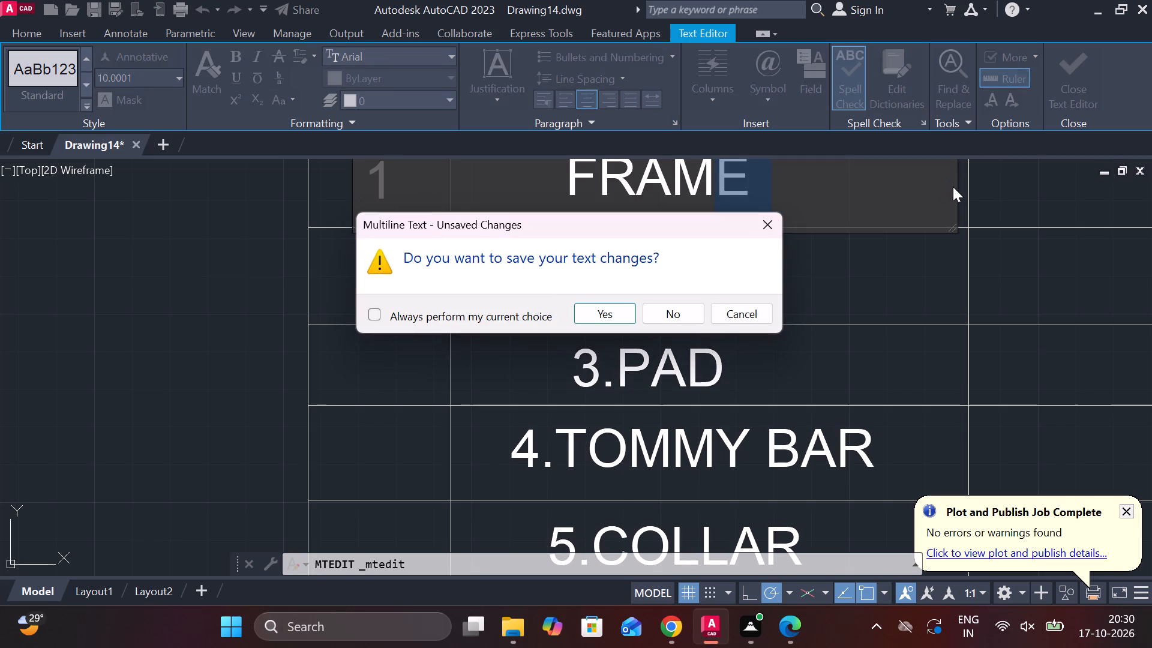
{"action": "left_click", "coordinate": [772, 226]}
{"action": "middle_click_drag", "start_coordinate": [850, 192], "coordinate": [826, 269]}
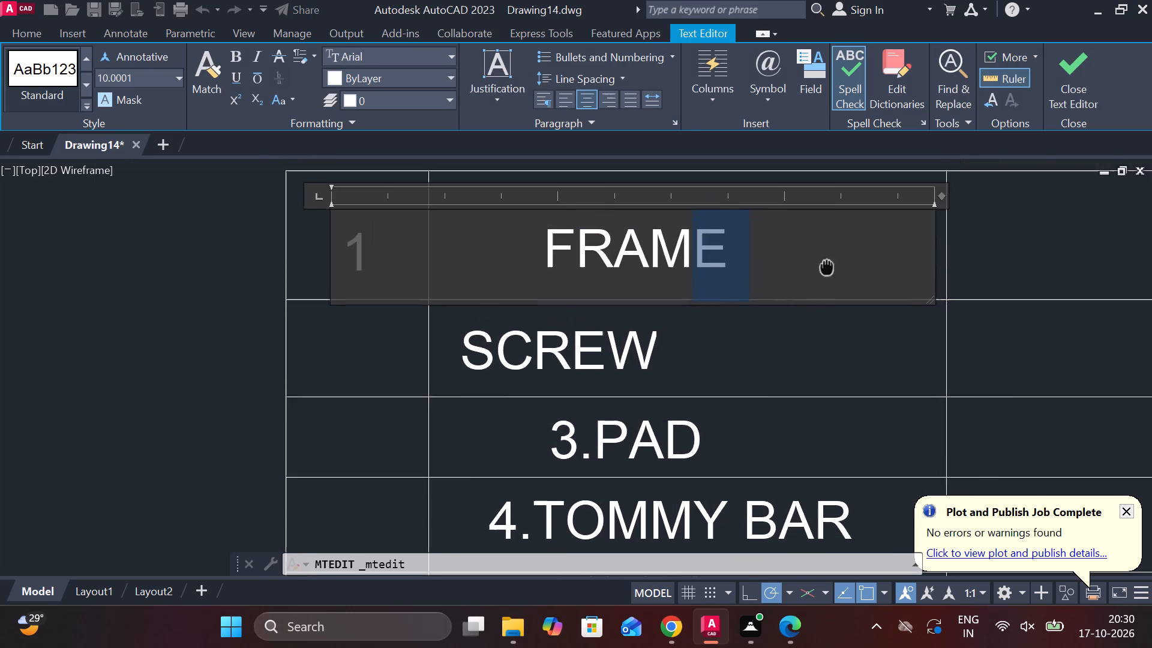
{"action": "middle_click_drag", "start_coordinate": [826, 269], "coordinate": [826, 269]}
{"action": "left_click_drag", "start_coordinate": [930, 245], "coordinate": [817, 248]}
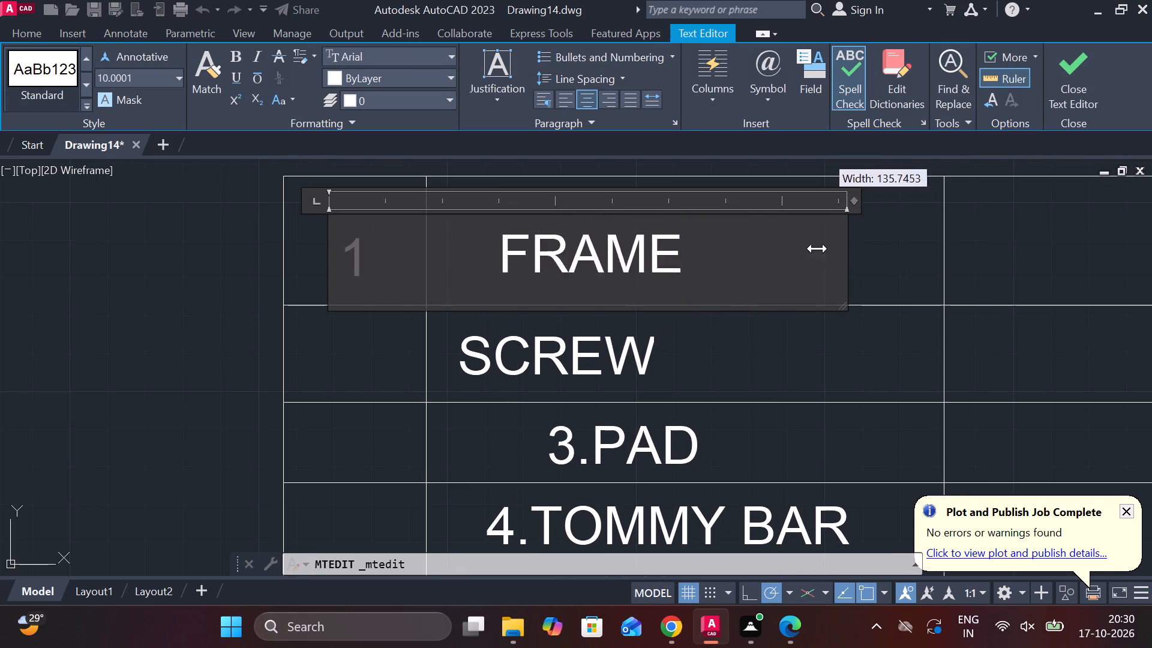
{"action": "left_click_drag", "start_coordinate": [817, 248], "coordinate": [502, 250]}
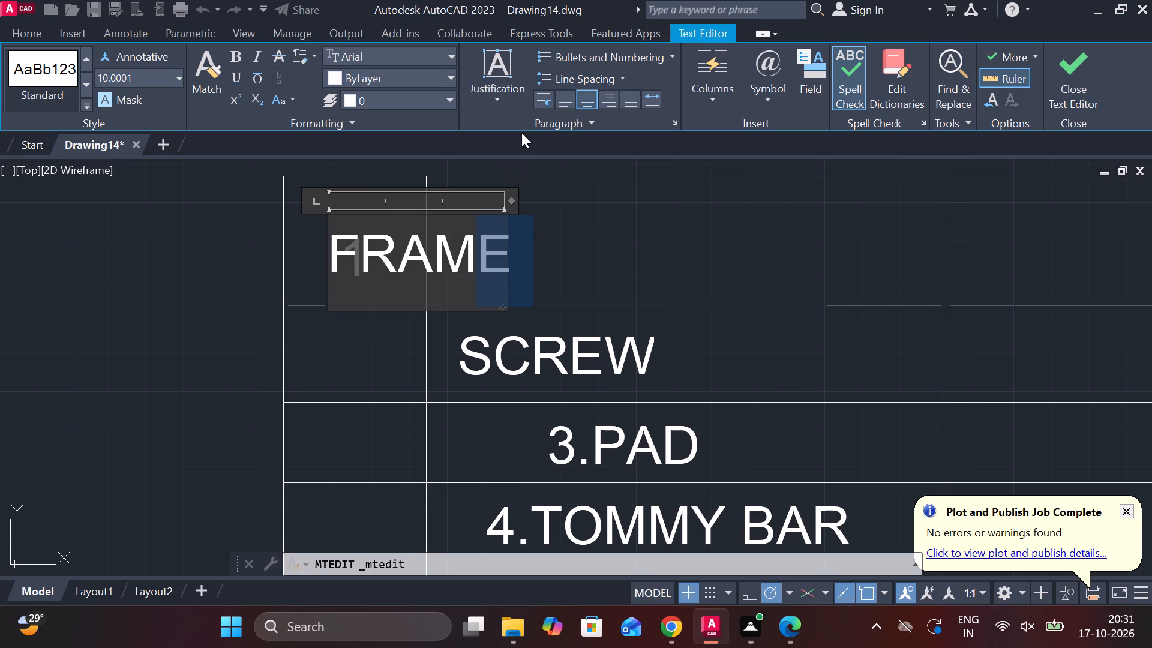
{"action": "left_click", "coordinate": [560, 103]}
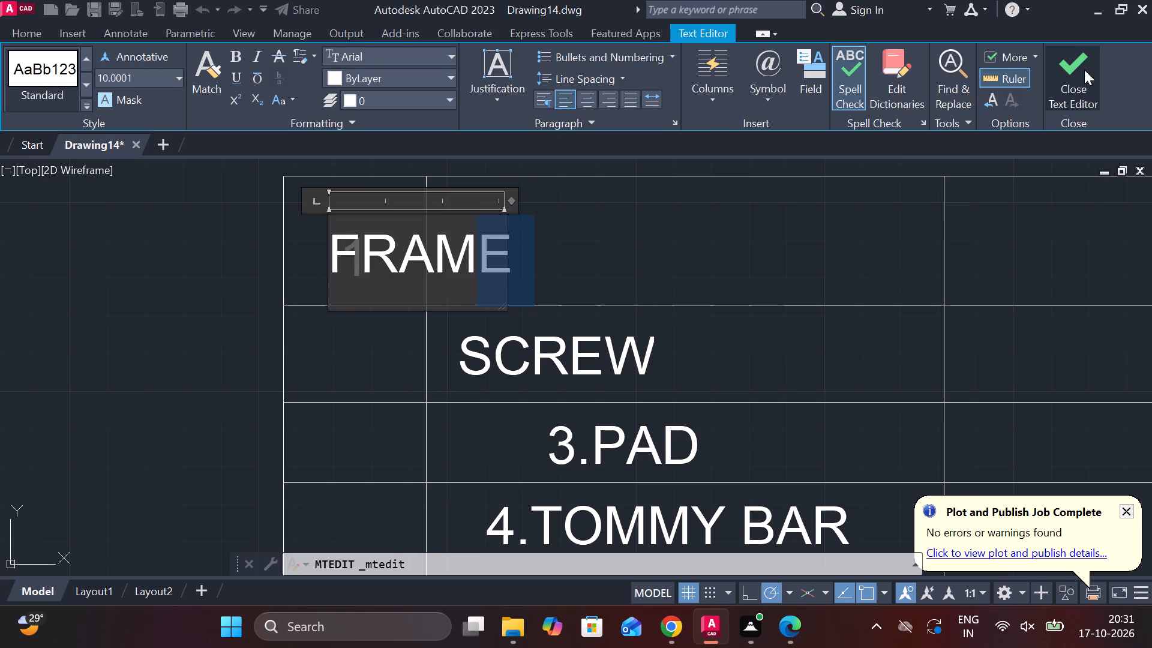
{"action": "left_click", "coordinate": [1084, 70]}
Move the FRAME text about 36 units horizontally into the part-name column, roughly in line with SCREW.
{"action": "left_click", "coordinate": [392, 239]}
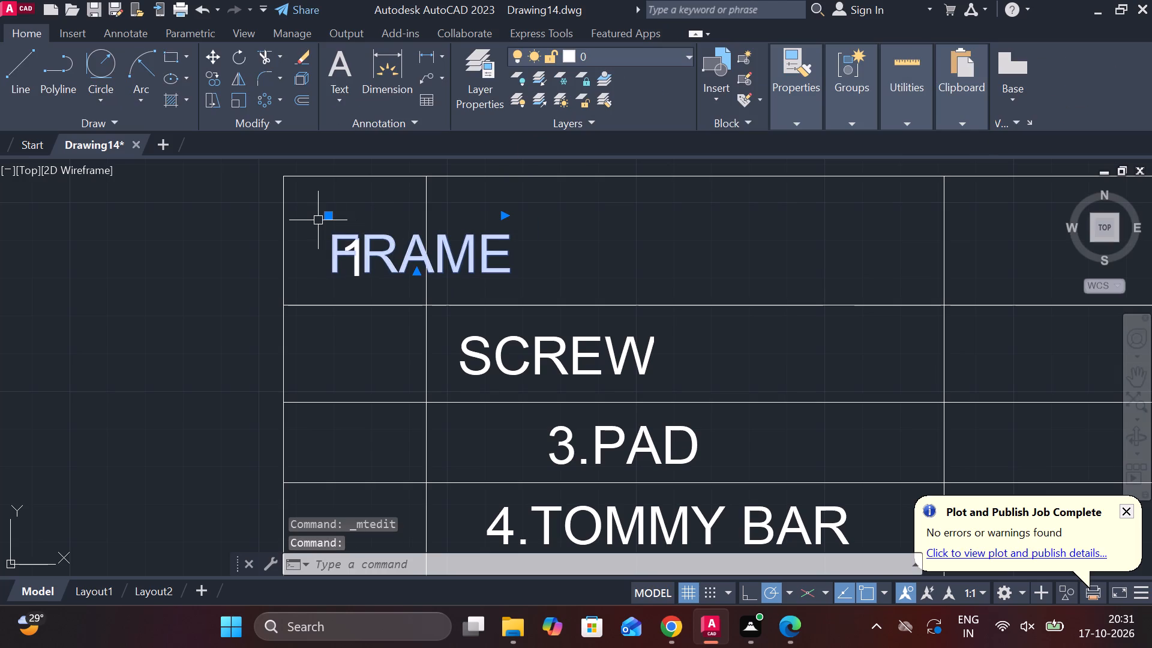
{"action": "left_click", "coordinate": [325, 218]}
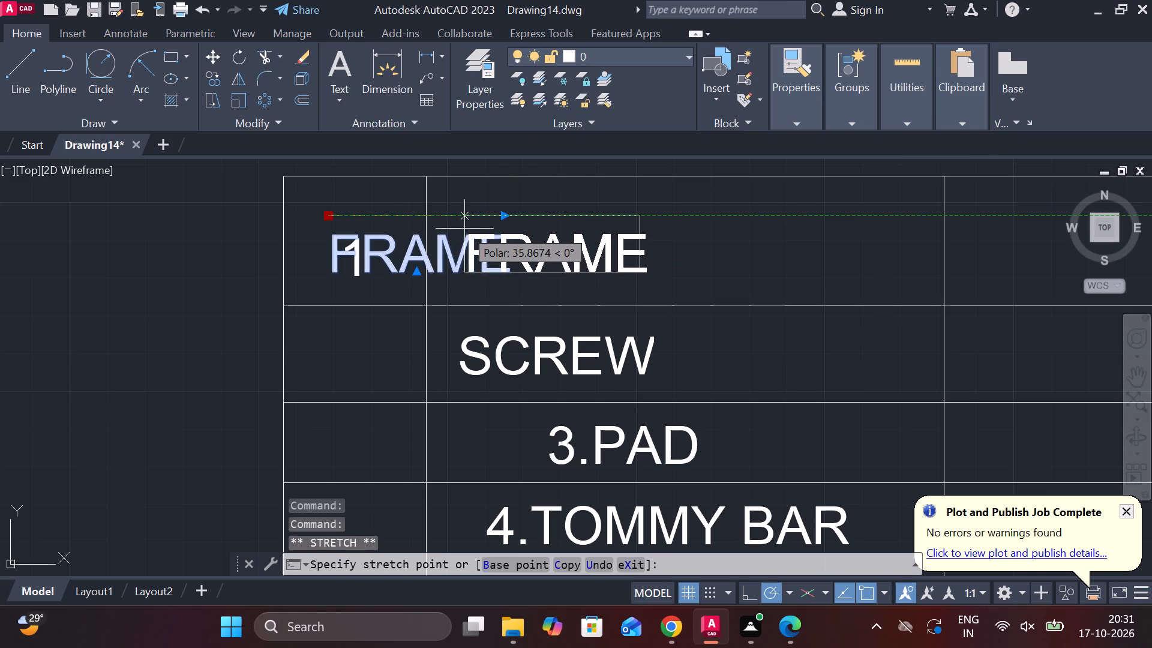
{"action": "left_click", "coordinate": [464, 229]}
{"action": "key", "text": "Escape"}
Edit the 3.PAD text to narrow its frame, left-align it and remove its number, leaving PAD.
{"action": "middle_click_drag", "start_coordinate": [652, 334], "coordinate": [655, 269]}
{"action": "double_click", "coordinate": [625, 371]}
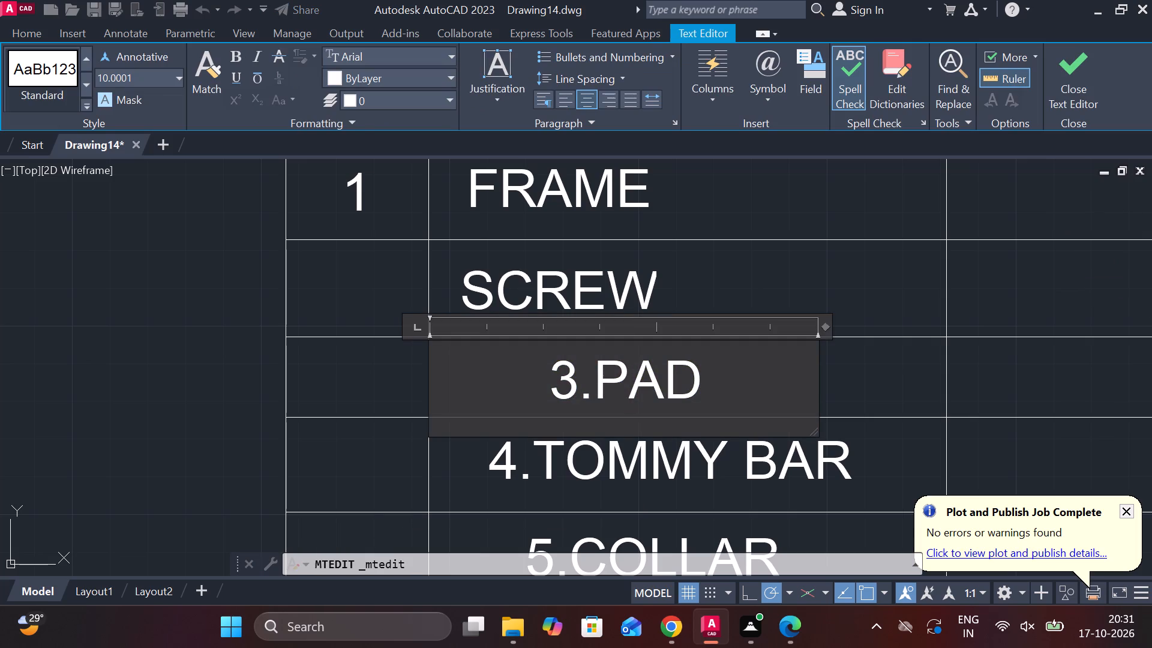
{"action": "left_click_drag", "start_coordinate": [816, 368], "coordinate": [592, 379]}
{"action": "left_click", "coordinate": [568, 95]}
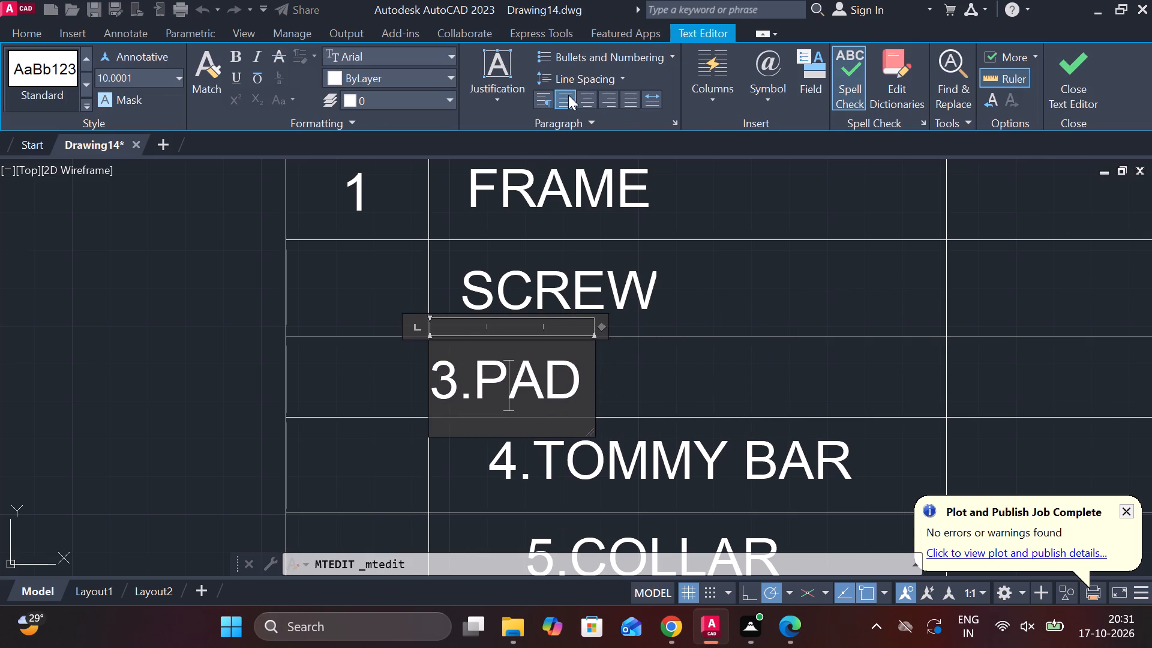
{"action": "left_click", "coordinate": [478, 384]}
{"action": "key", "text": "BackSpace"}
{"action": "key", "text": "BackSpace"}
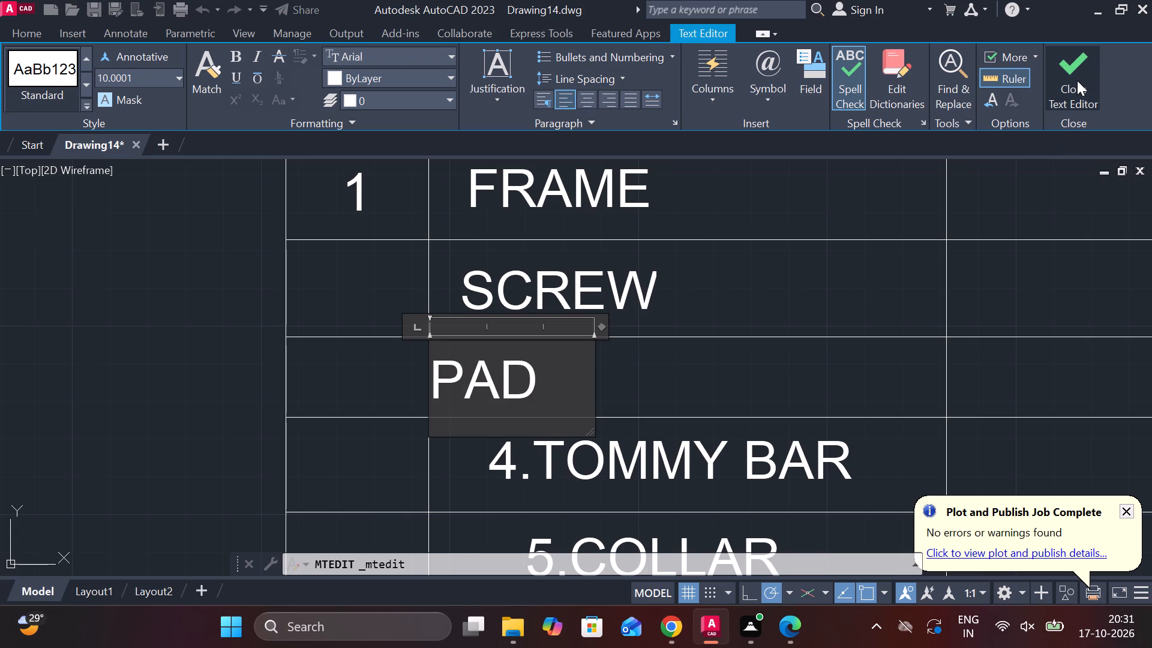
{"action": "left_click", "coordinate": [1077, 80]}
Move the PAD text about 10 units across, away from the column line, to line up under FRAME and SCREW.
{"action": "left_click", "coordinate": [504, 383]}
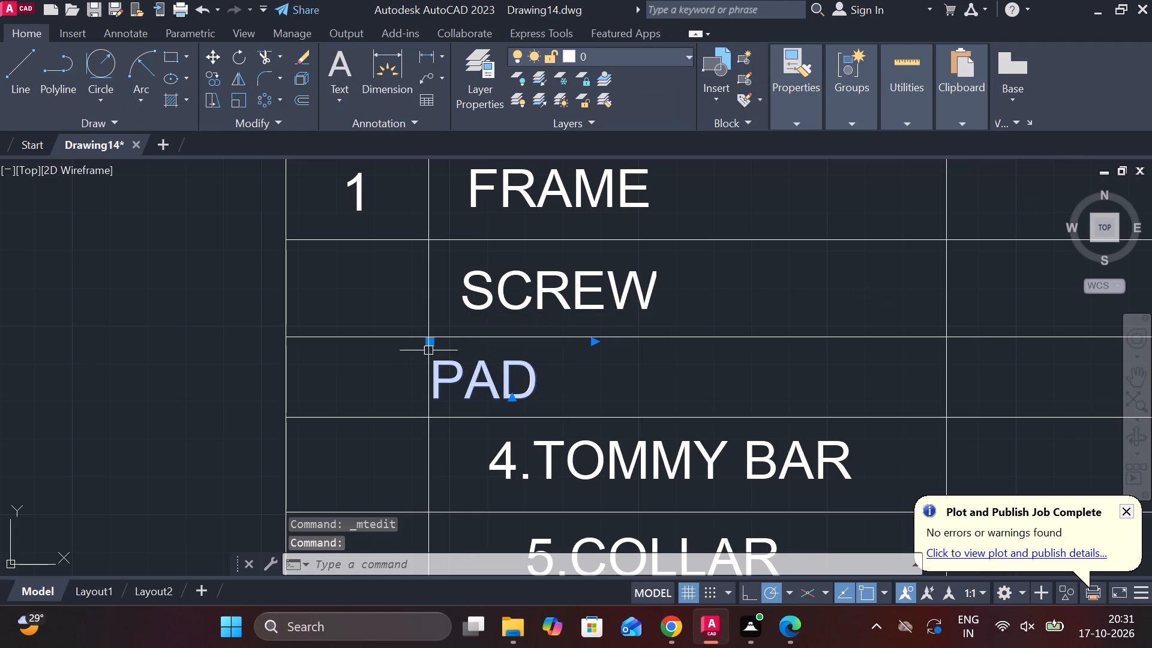
{"action": "left_click", "coordinate": [431, 344]}
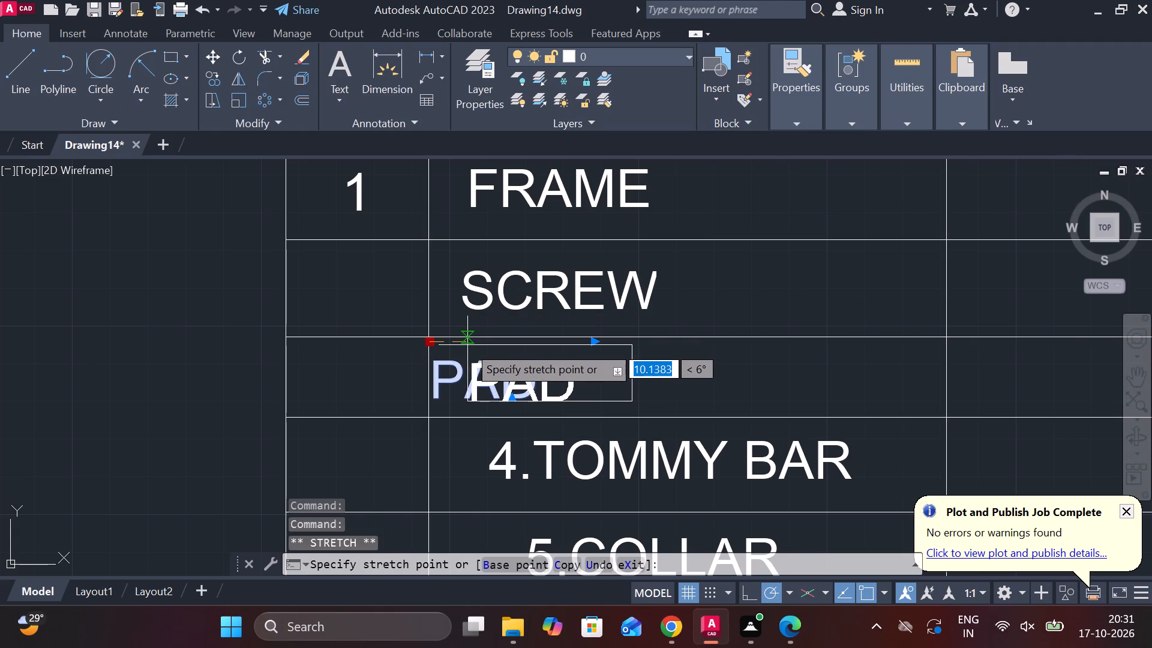
{"action": "left_click", "coordinate": [467, 345]}
{"action": "key", "text": "Escape"}
Edit the 4.TOMMY BAR text to narrow its frame on one line, remove its number and left-align it.
{"action": "scroll", "coordinate": [631, 374], "scroll_direction": "down", "scroll_amount": 1}
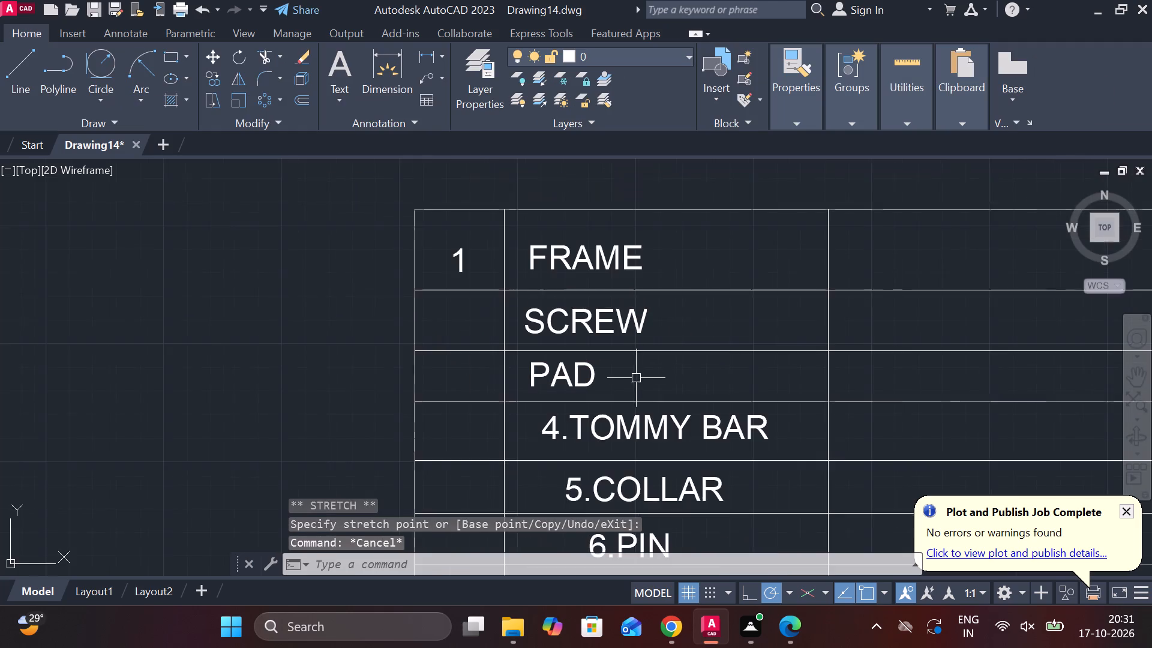
{"action": "middle_click_drag", "start_coordinate": [645, 382], "coordinate": [682, 356]}
{"action": "left_click", "coordinate": [674, 415]}
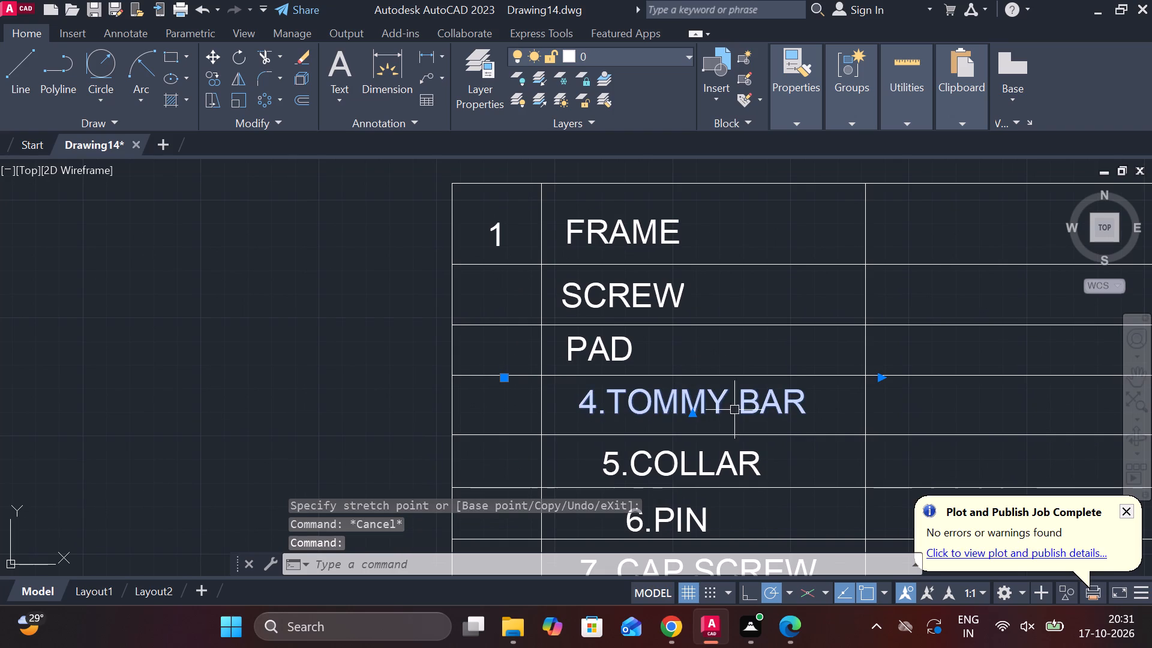
{"action": "double_click", "coordinate": [611, 406]}
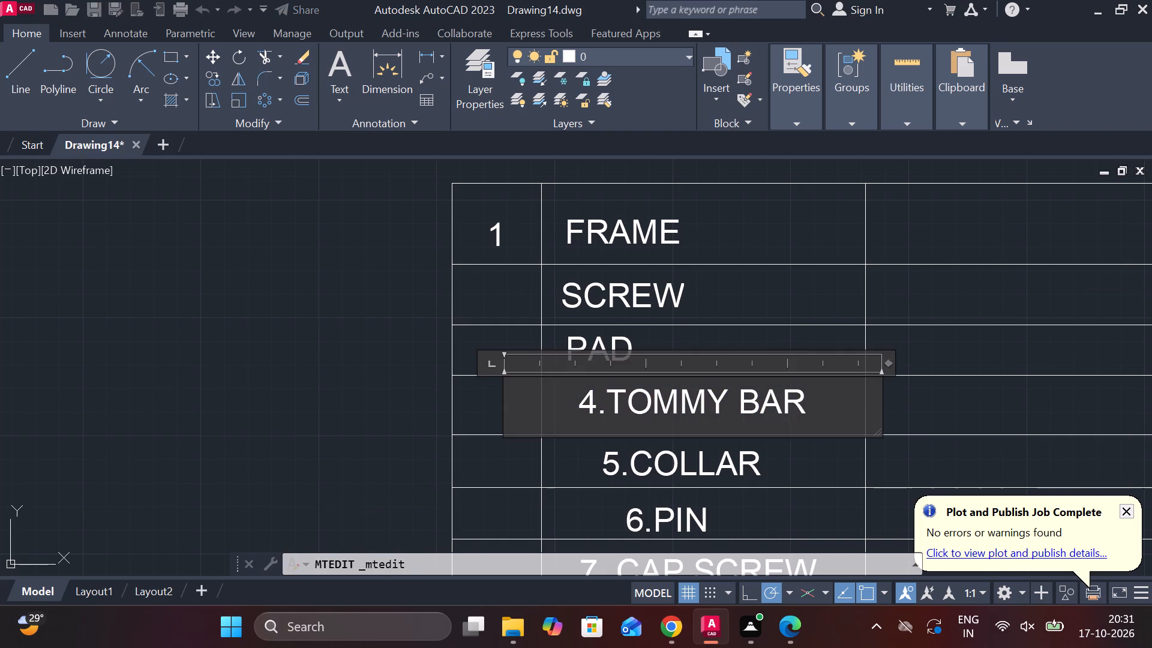
{"action": "left_click_drag", "start_coordinate": [880, 394], "coordinate": [715, 418]}
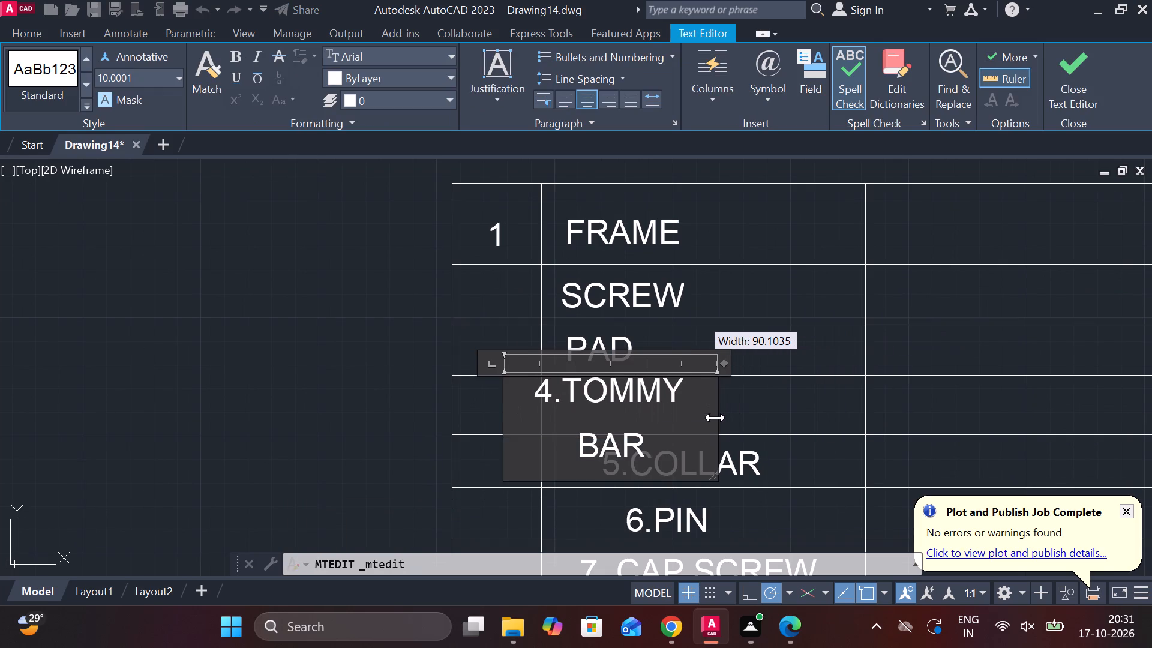
{"action": "left_click_drag", "start_coordinate": [715, 418], "coordinate": [734, 400]}
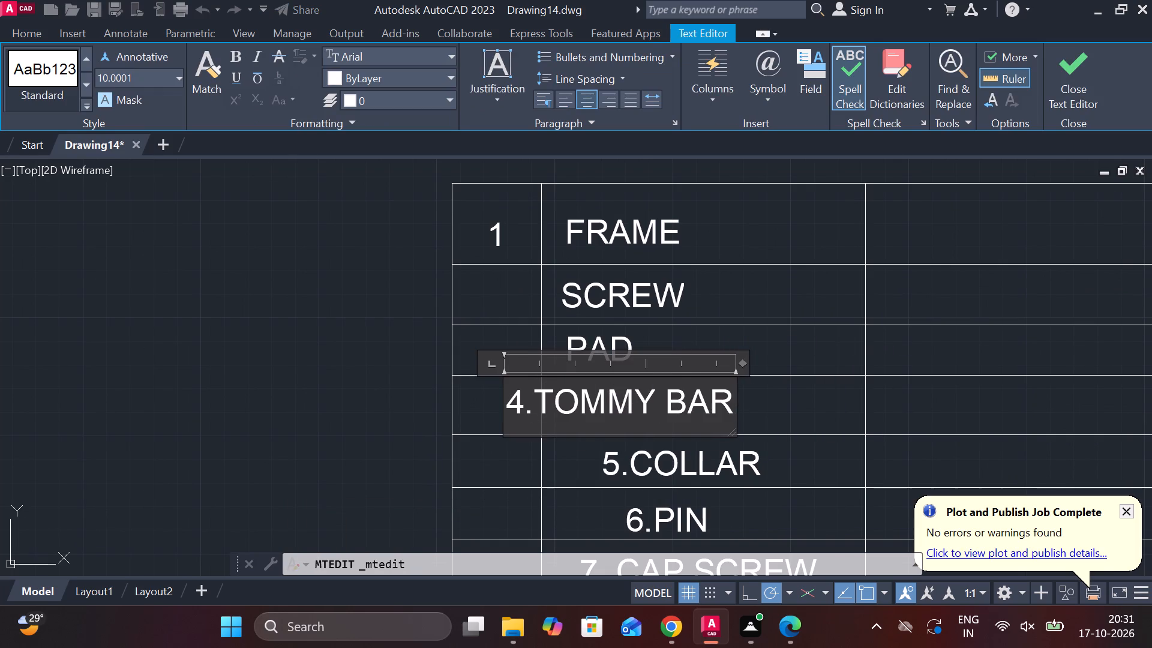
{"action": "key", "text": "BackSpace"}
{"action": "key", "text": "BackSpace"}
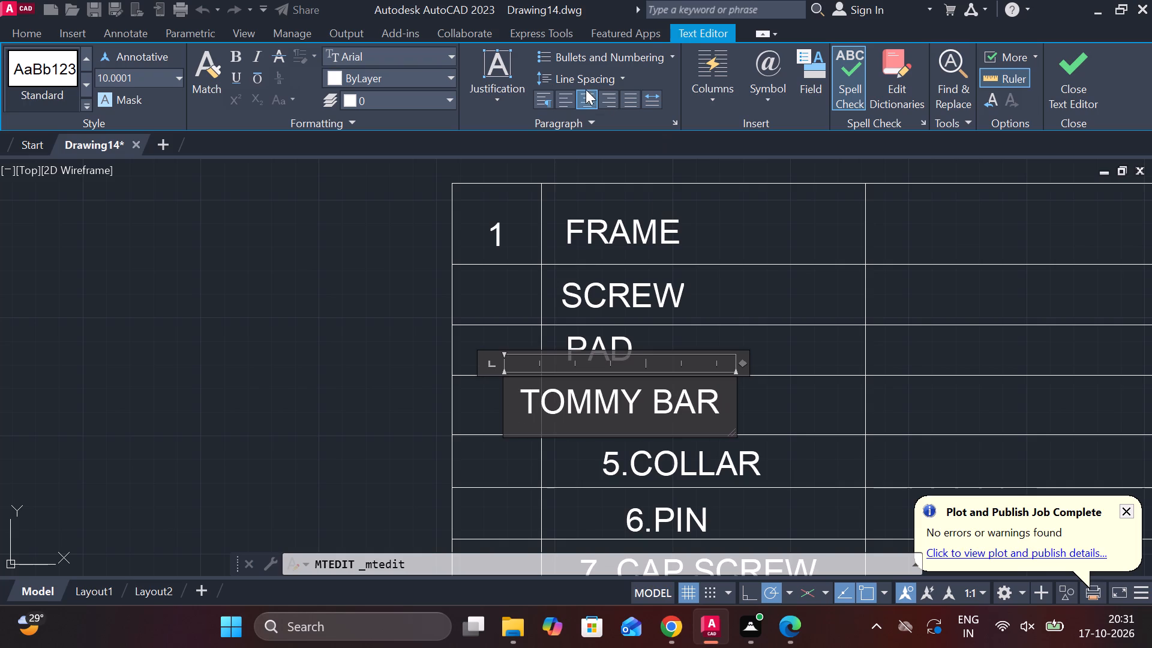
{"action": "left_click", "coordinate": [565, 106]}
{"action": "left_click", "coordinate": [1055, 98]}
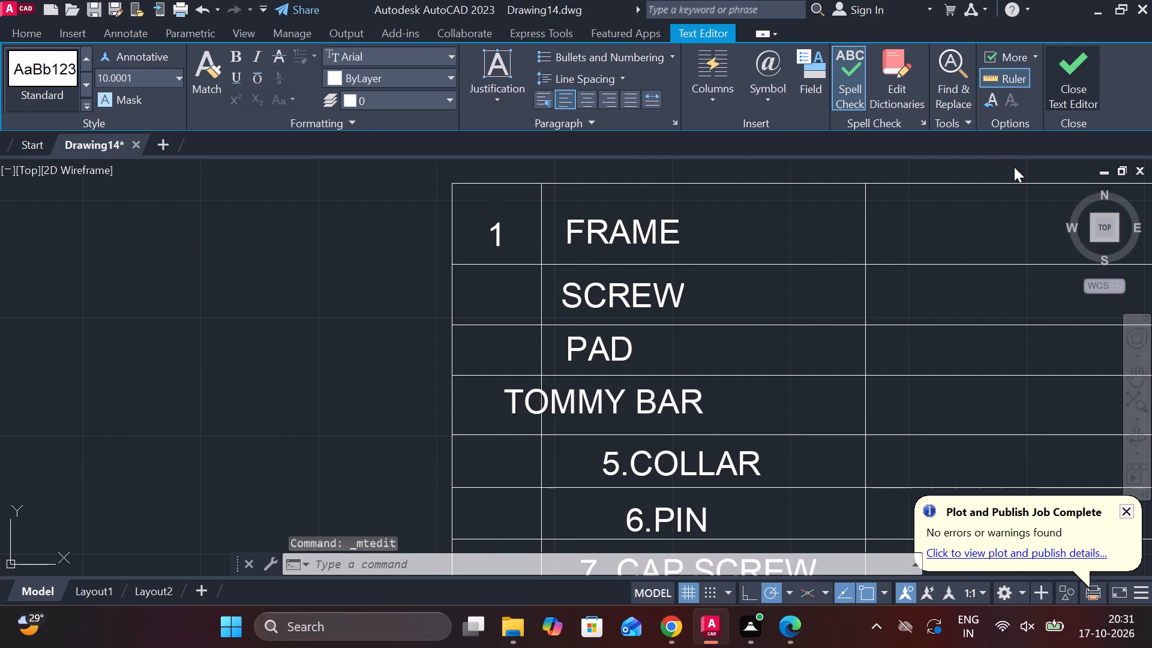
Move the TOMMY BAR text horizontally into the part-name column so it starts roughly in line below PAD.
{"action": "left_click", "coordinate": [616, 402]}
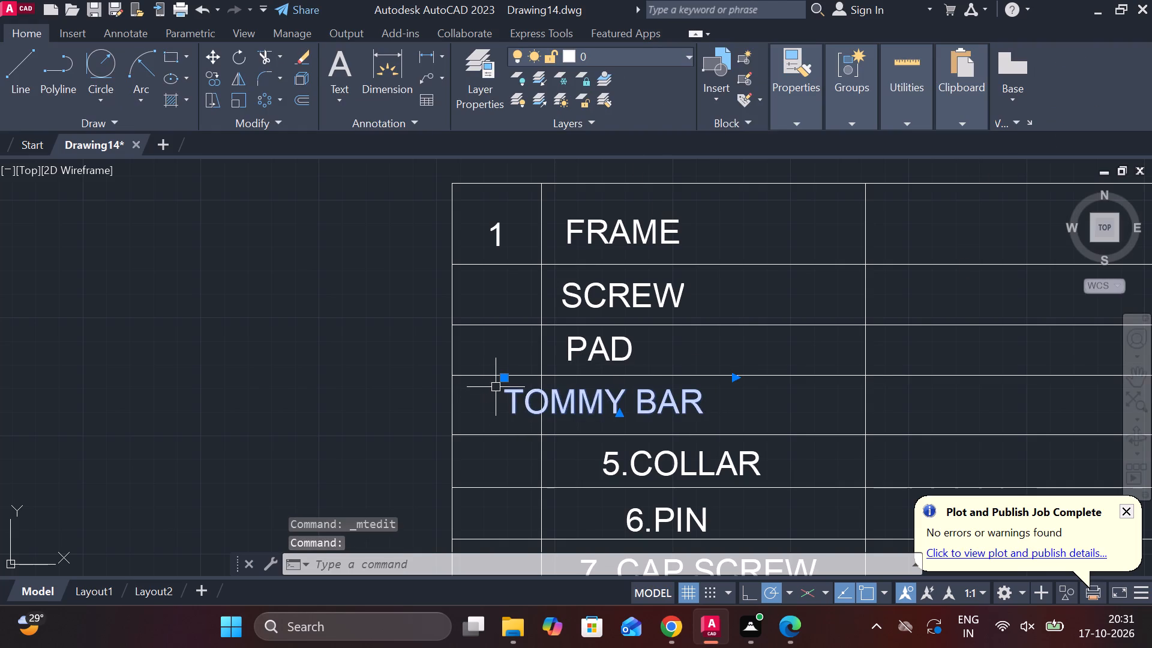
{"action": "left_click", "coordinate": [505, 380]}
{"action": "scroll", "coordinate": [551, 382], "scroll_direction": "up", "scroll_amount": 2}
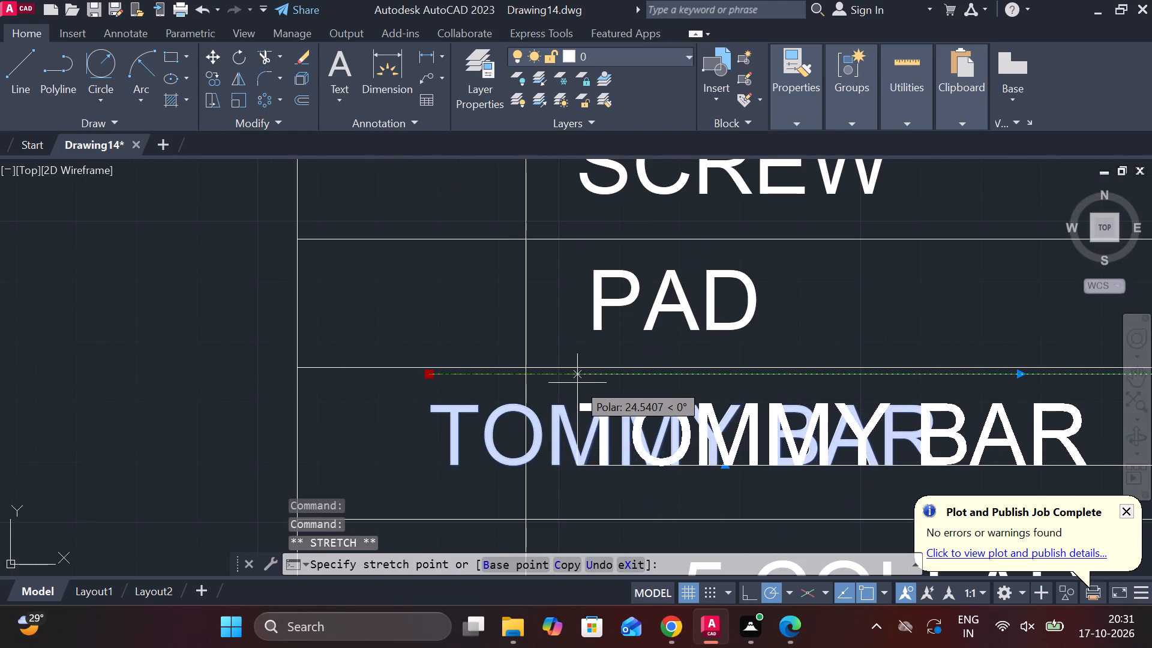
{"action": "left_click", "coordinate": [568, 383]}
{"action": "scroll", "coordinate": [677, 397], "scroll_direction": "down", "scroll_amount": 2}
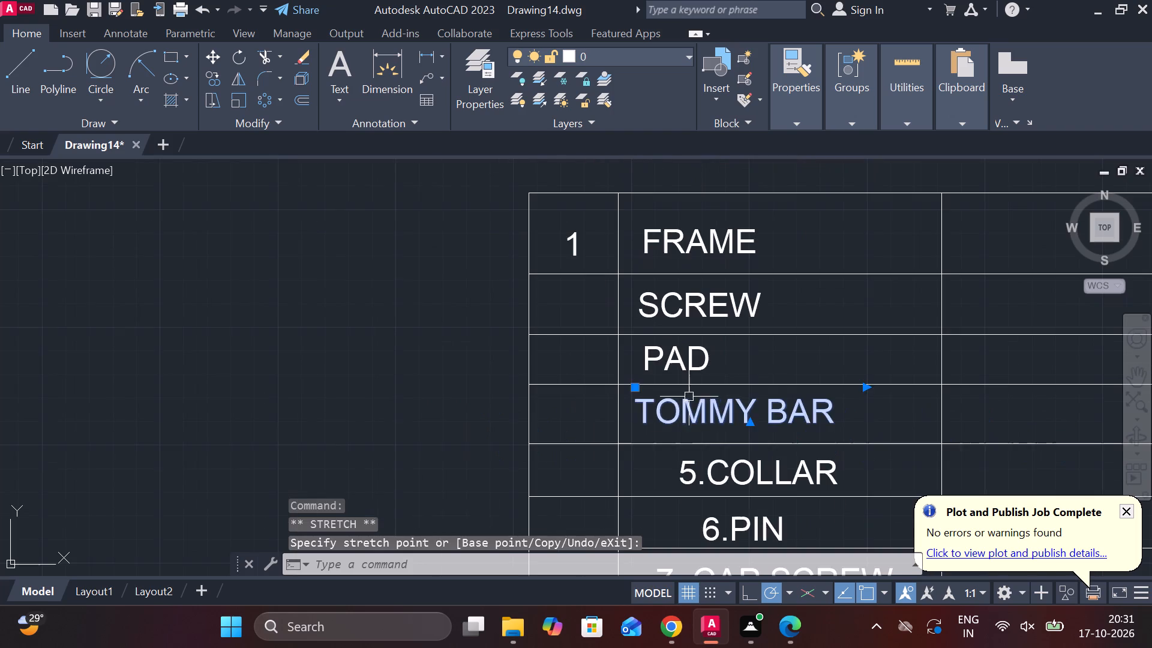
{"action": "key", "text": "Escape"}
{"action": "middle_click_drag", "start_coordinate": [752, 416], "coordinate": [707, 382]}
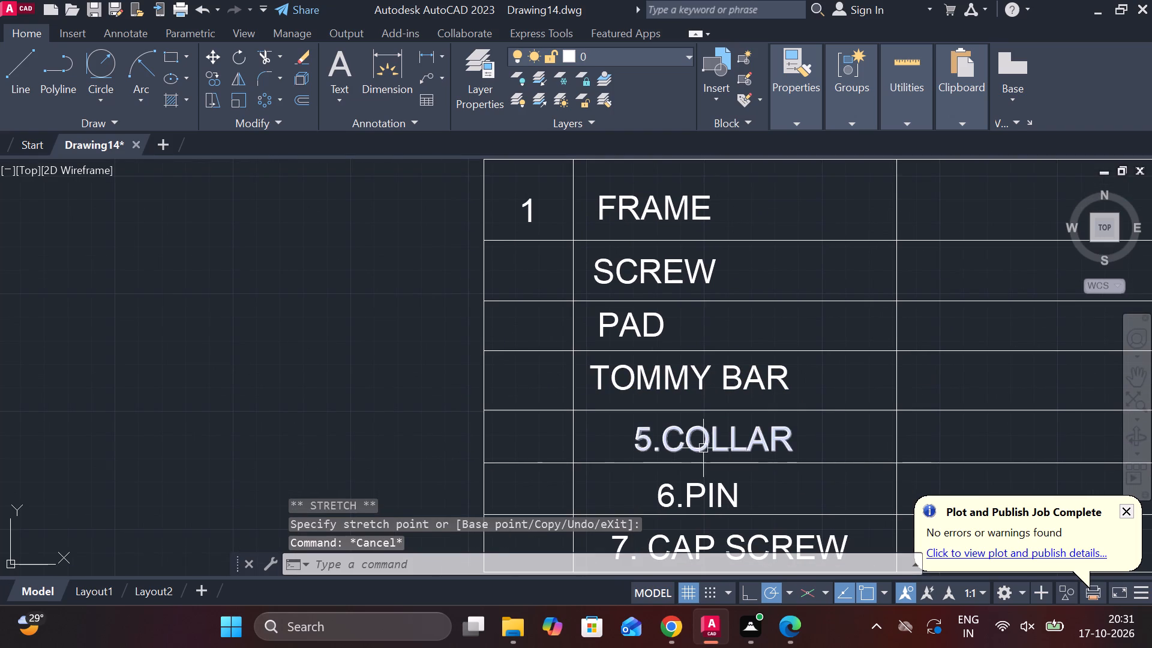
Edit the 5.COLLAR text to remove its number and narrow its frame so COLLAR sits in line under PAD.
{"action": "double_click", "coordinate": [703, 448]}
{"action": "left_click", "coordinate": [665, 442]}
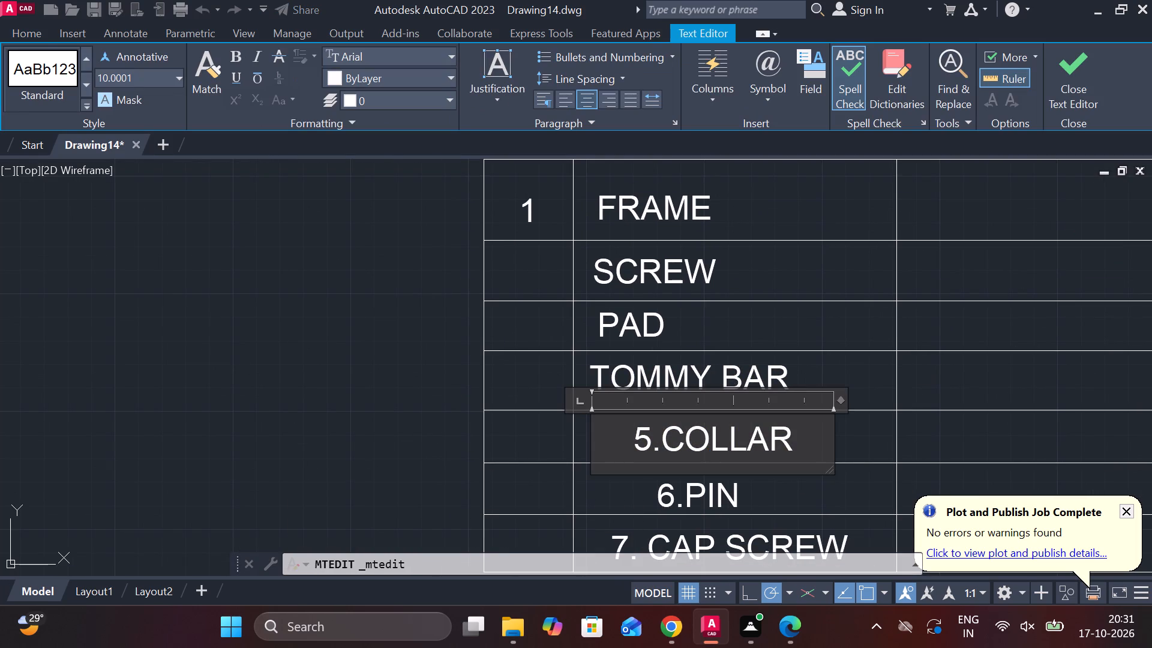
{"action": "key", "text": "BackSpace"}
{"action": "key", "text": "BackSpace"}
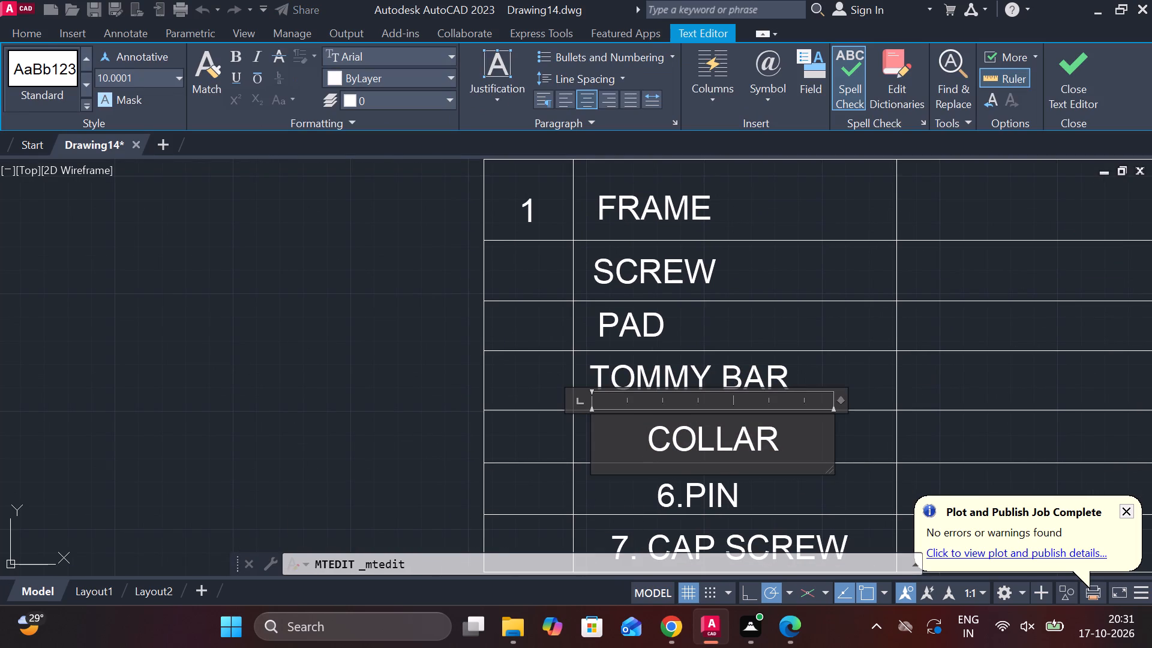
{"action": "left_click_drag", "start_coordinate": [833, 433], "coordinate": [732, 437]}
{"action": "left_click", "coordinate": [732, 437]}
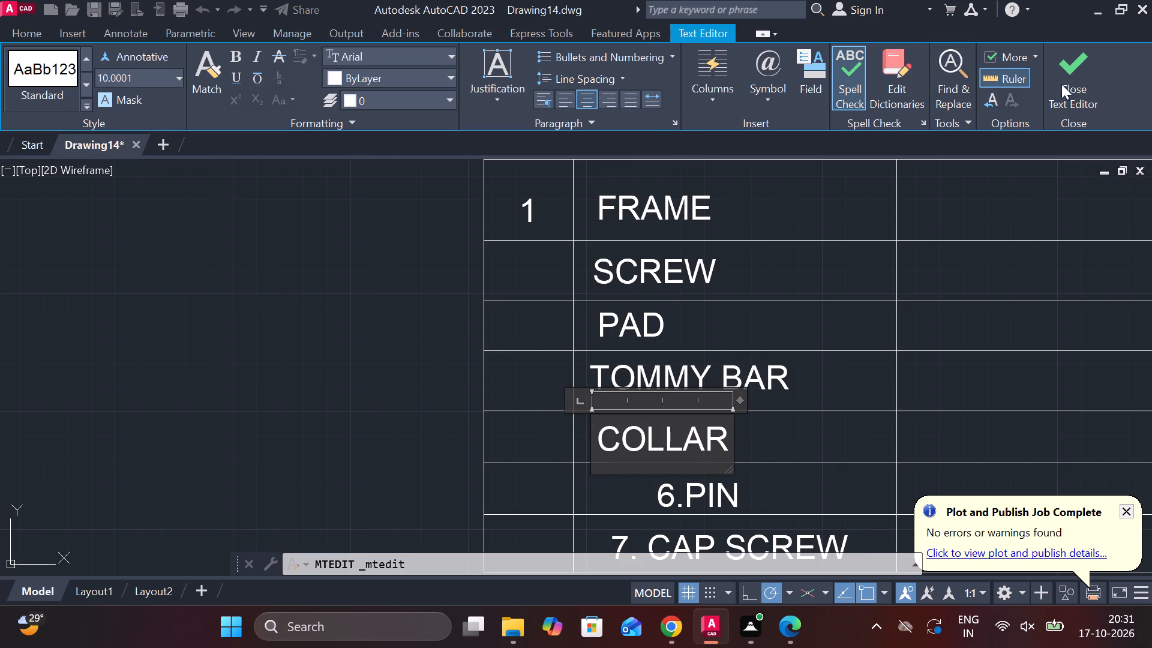
{"action": "left_click", "coordinate": [1063, 81]}
Edit the 6.PIN text to narrow its frame, remove its number and left-align it, leaving PIN.
{"action": "middle_click_drag", "start_coordinate": [737, 473], "coordinate": [710, 393]}
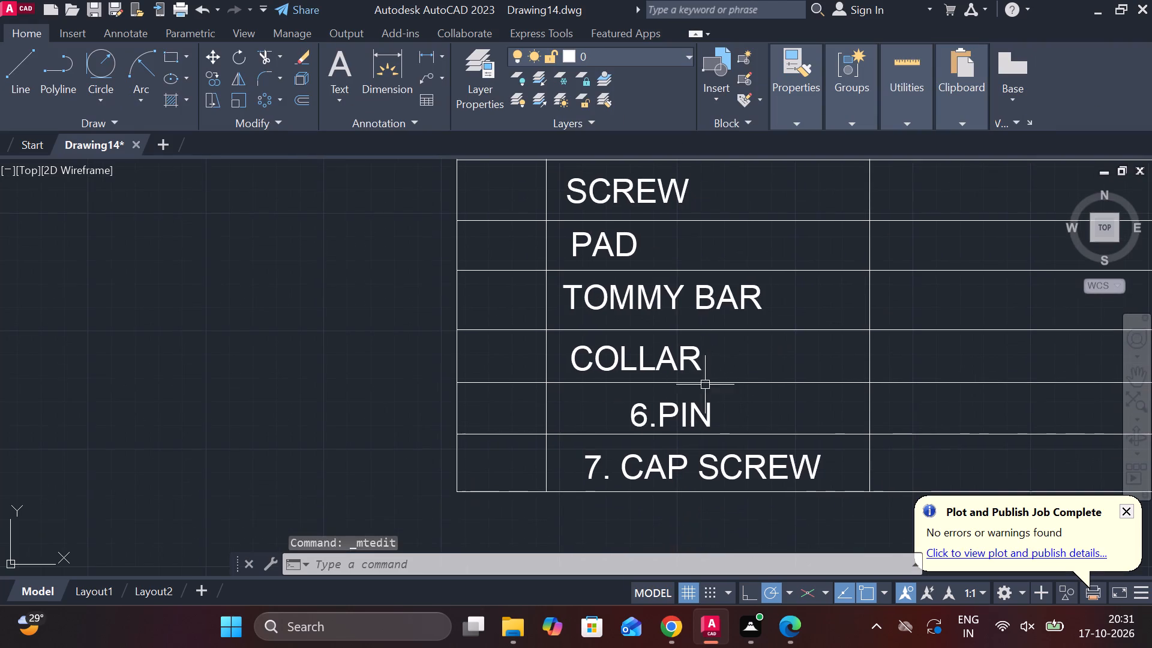
{"action": "double_click", "coordinate": [685, 405]}
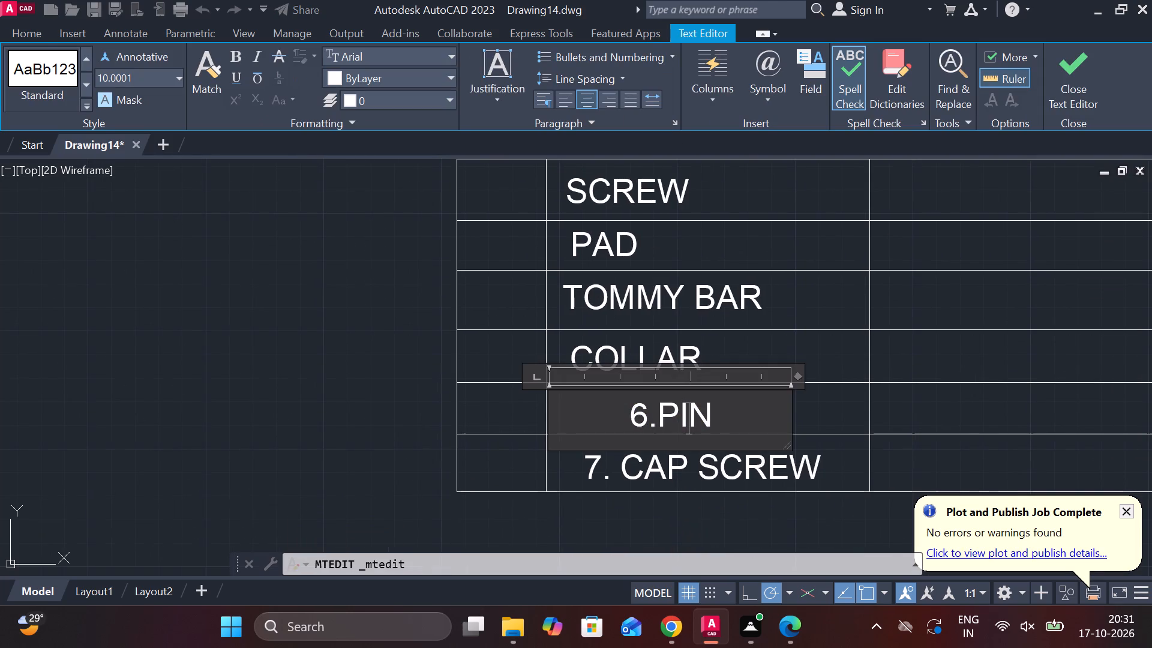
{"action": "left_click", "coordinate": [792, 407]}
{"action": "double_click", "coordinate": [697, 414]}
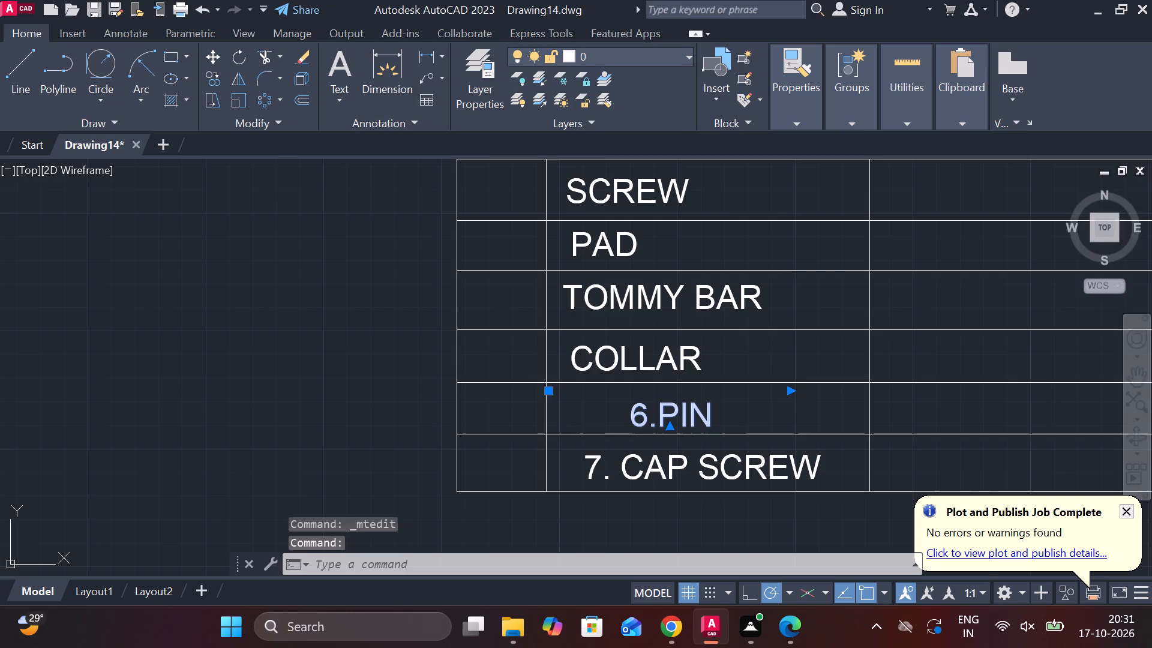
{"action": "left_click_drag", "start_coordinate": [791, 413], "coordinate": [670, 412]}
{"action": "left_click", "coordinate": [602, 420]}
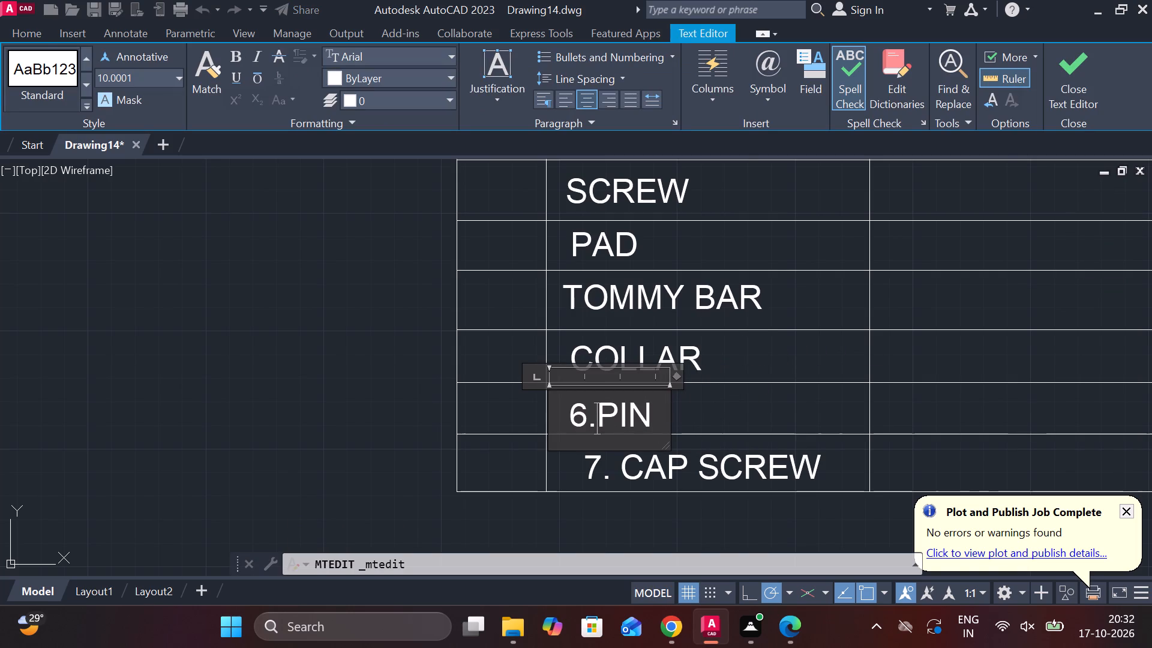
{"action": "key", "text": "BackSpace"}
{"action": "key", "text": "BackSpace"}
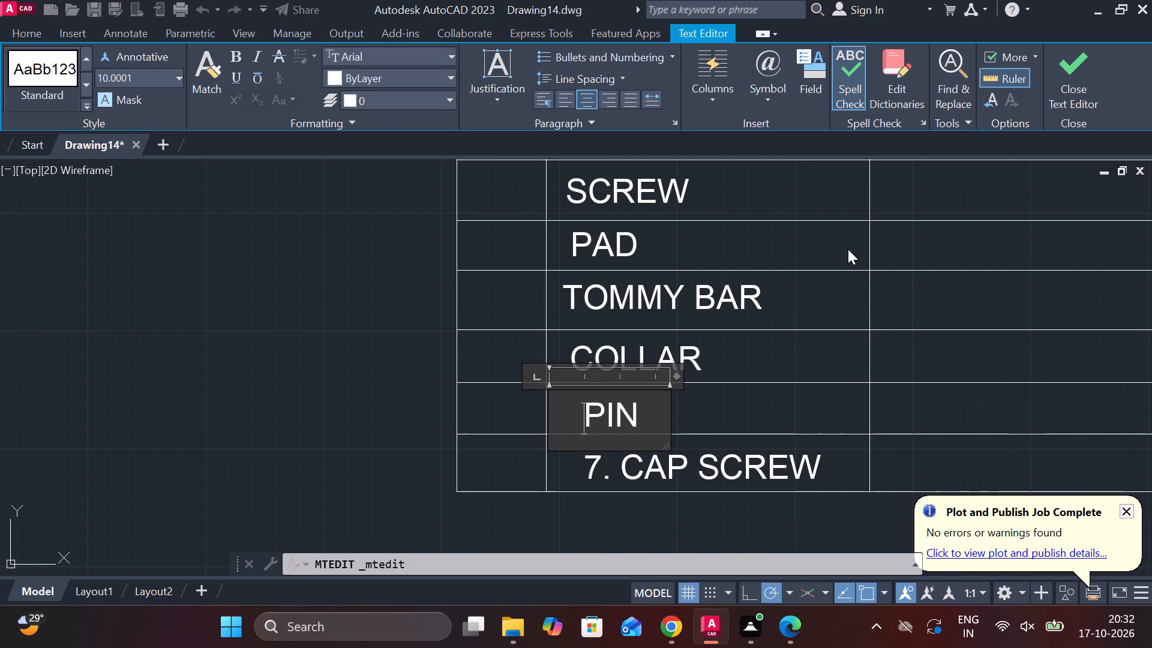
{"action": "left_click", "coordinate": [564, 91]}
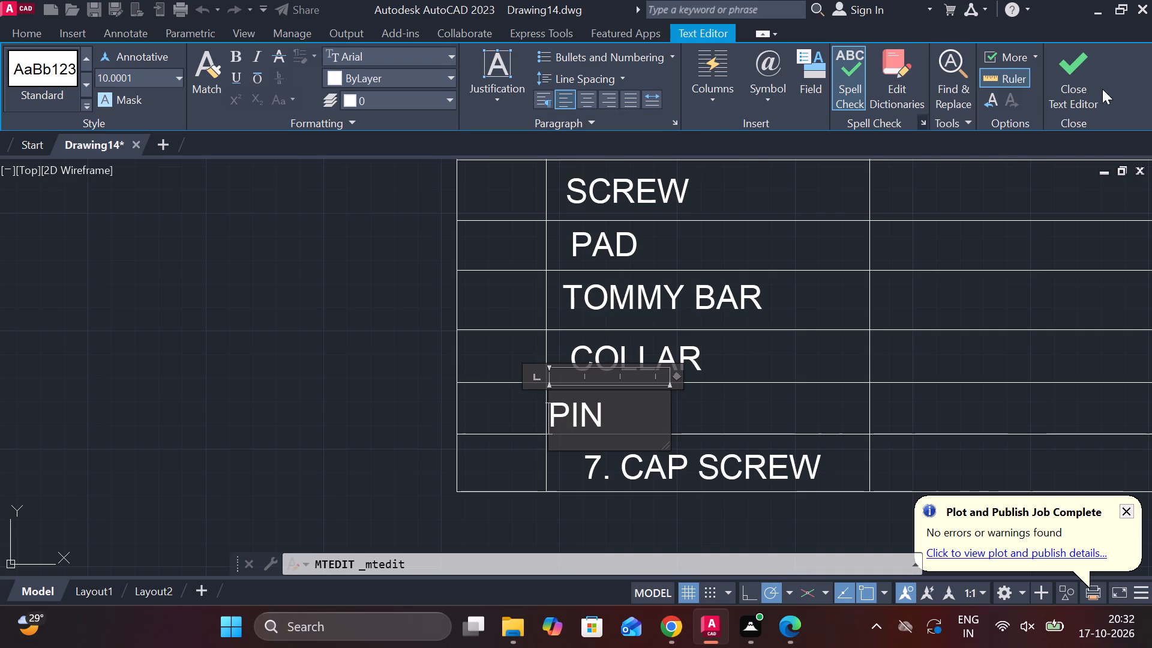
{"action": "left_click", "coordinate": [1090, 79]}
Move the PIN text across, away from the column line and slightly up, to sit roughly in line below COLLAR.
{"action": "left_click", "coordinate": [585, 413]}
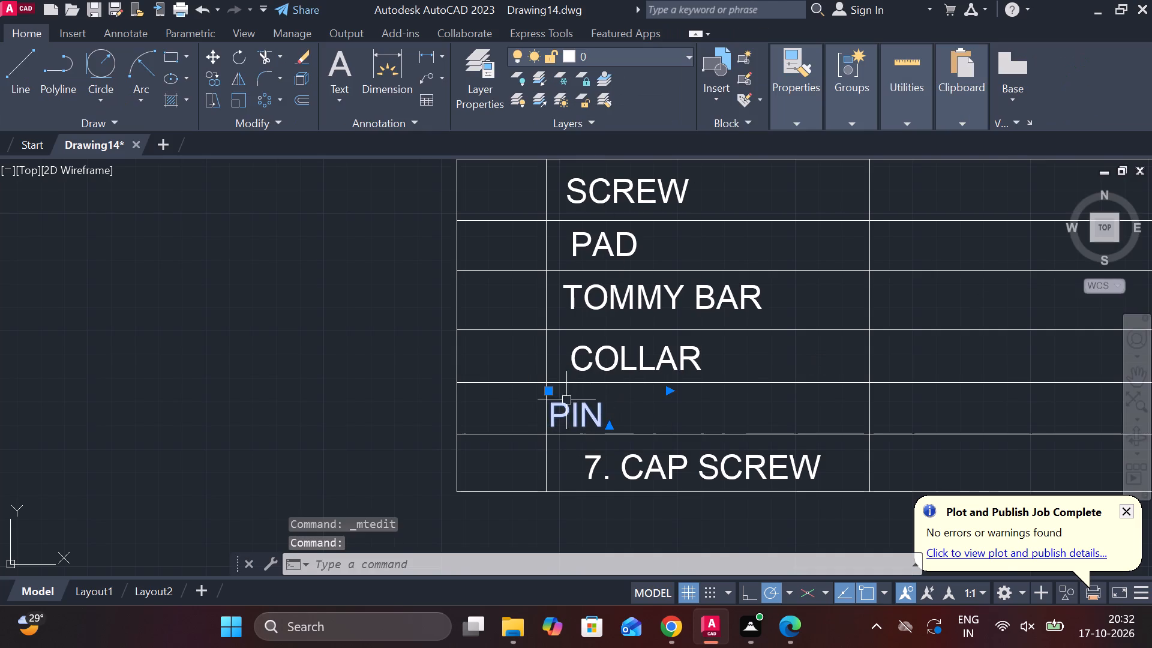
{"action": "left_click", "coordinate": [548, 392]}
{"action": "left_click", "coordinate": [576, 386]}
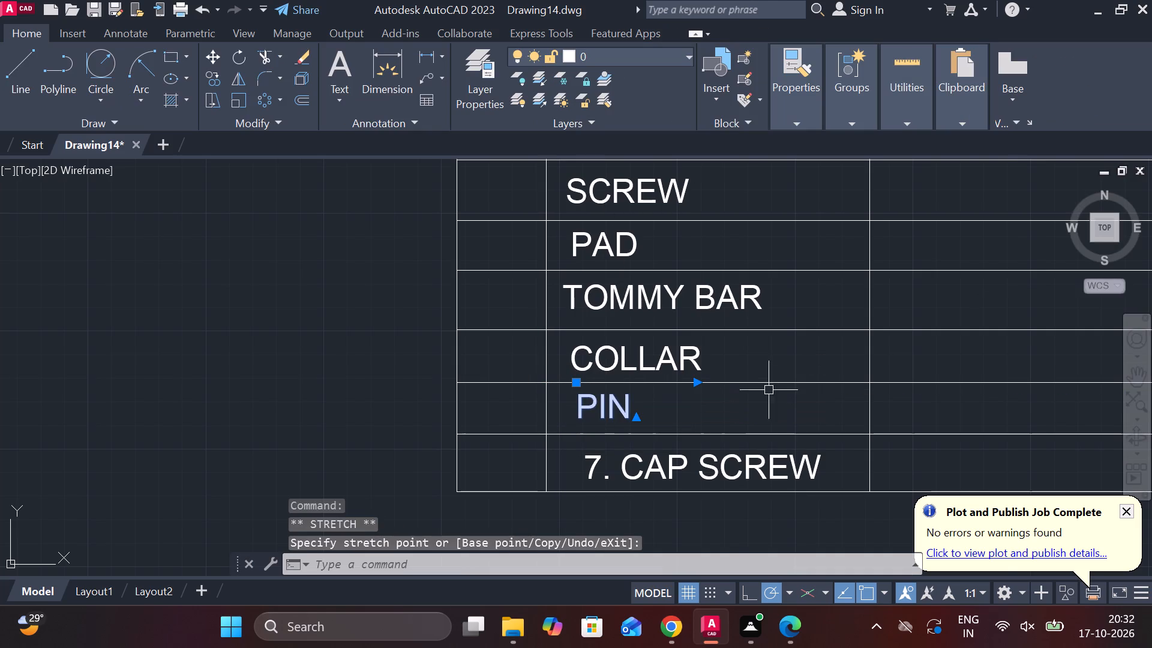
{"action": "key", "text": "Escape"}
Edit the 7. CAP SCREW text to remove its number and narrow its frame on one line, leaving CAP SCREW.
{"action": "double_click", "coordinate": [743, 455]}
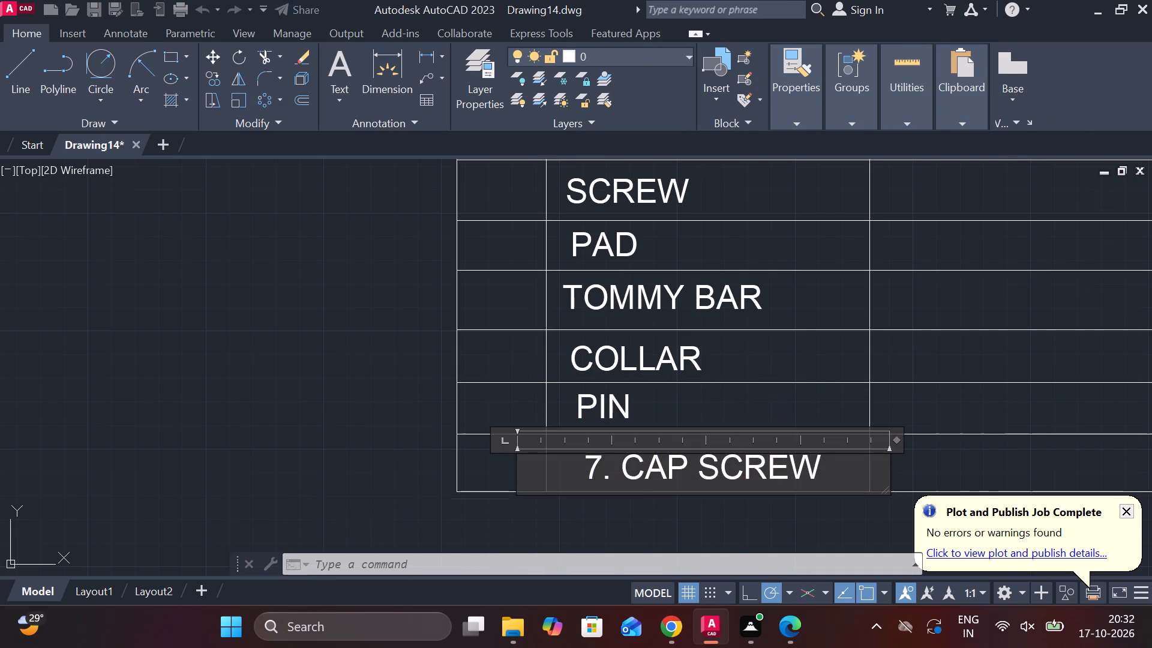
{"action": "left_click", "coordinate": [625, 470]}
{"action": "left_click", "coordinate": [635, 469]}
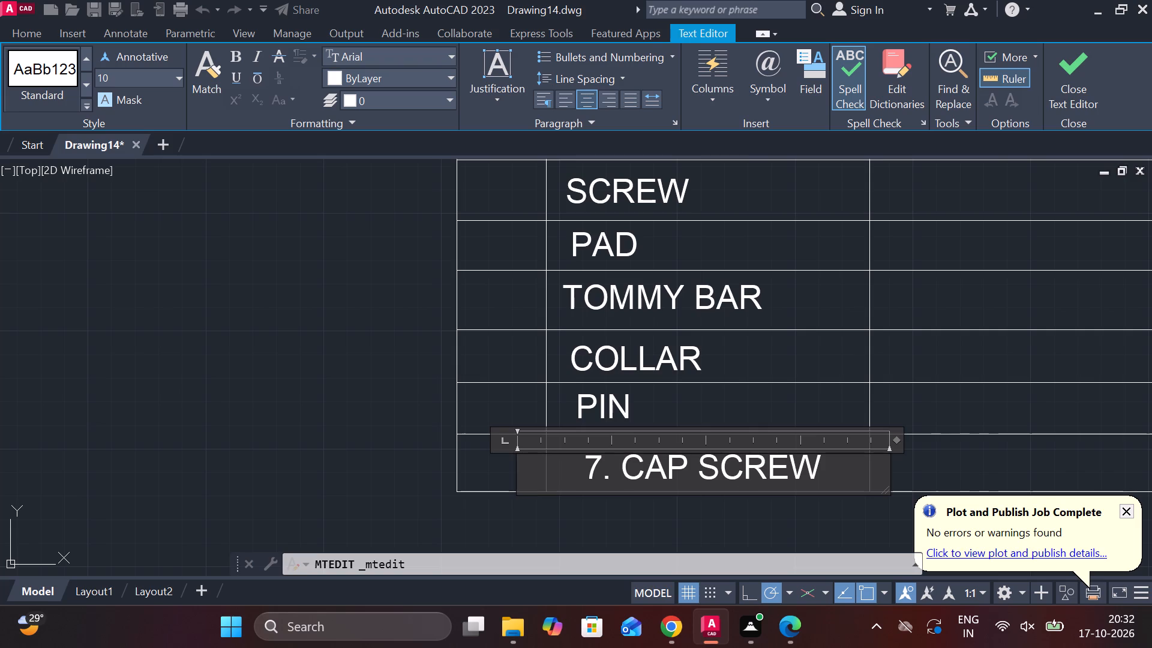
{"action": "left_click", "coordinate": [623, 458]}
{"action": "key", "text": "BackSpace"}
{"action": "key", "text": "BackSpace"}
{"action": "key", "text": "BackSpace"}
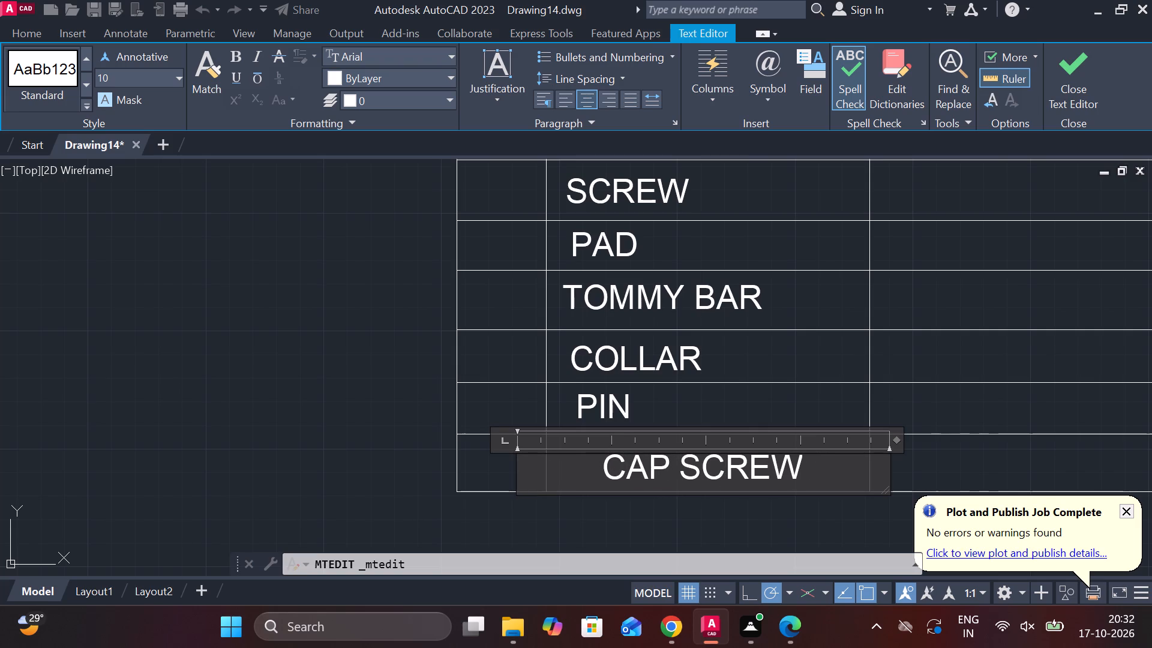
{"action": "left_click_drag", "start_coordinate": [886, 471], "coordinate": [732, 471]}
{"action": "left_click", "coordinate": [1076, 71]}
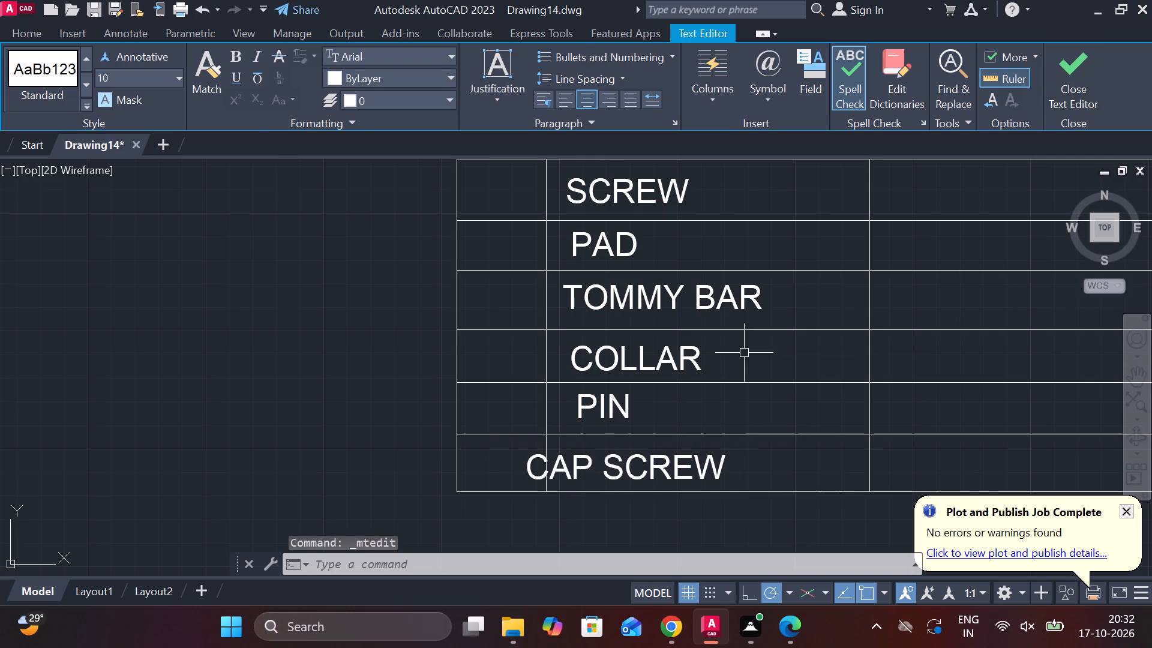
Move the CAP SCREW text across into the part-name column so it starts in line below PIN.
{"action": "left_click", "coordinate": [639, 452]}
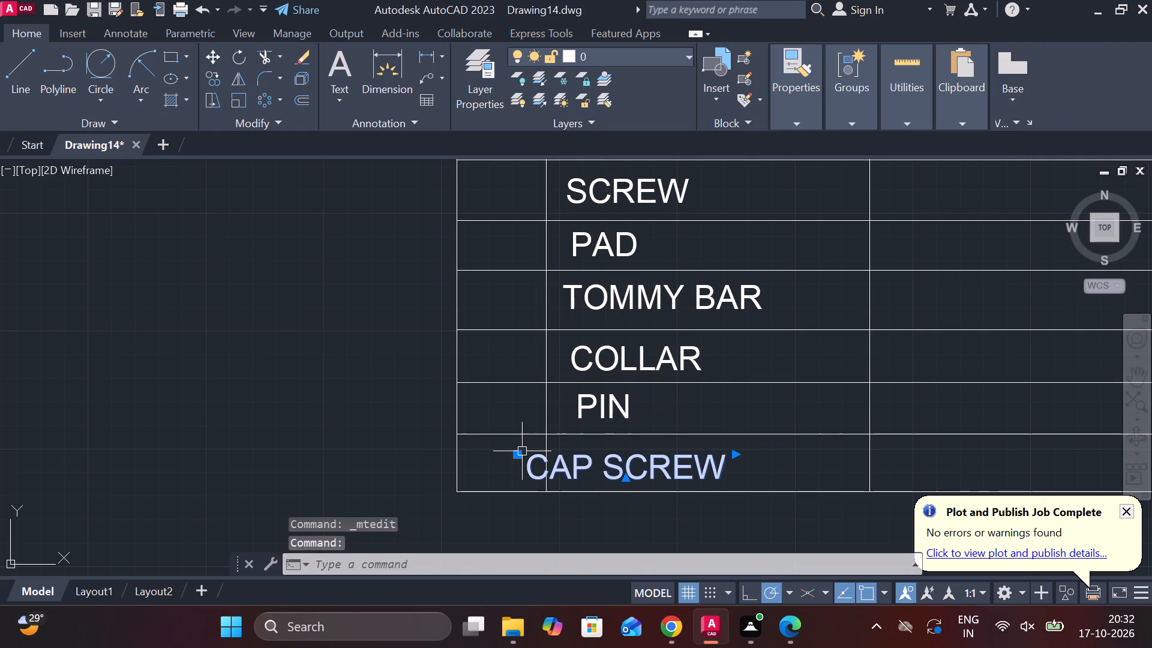
{"action": "left_click", "coordinate": [518, 455]}
{"action": "left_click", "coordinate": [568, 448]}
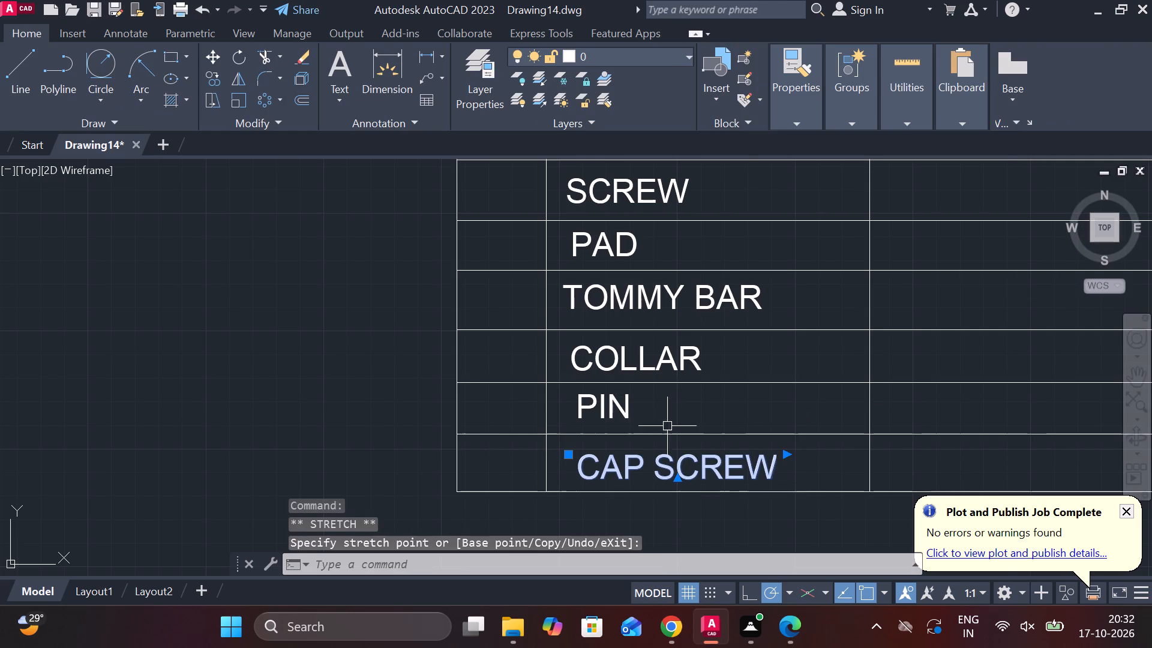
{"action": "key", "text": "Escape"}
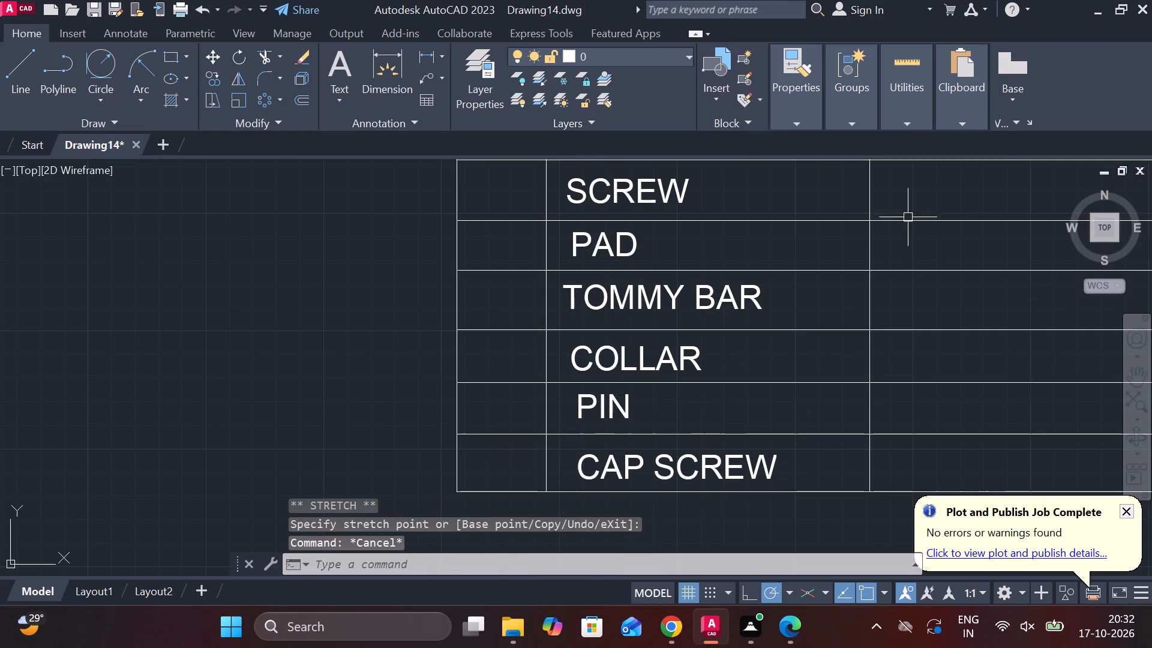
Erase the vertical column line on the far side of the part names.
{"action": "left_click", "coordinate": [871, 244]}
{"action": "type", "text": "E"}
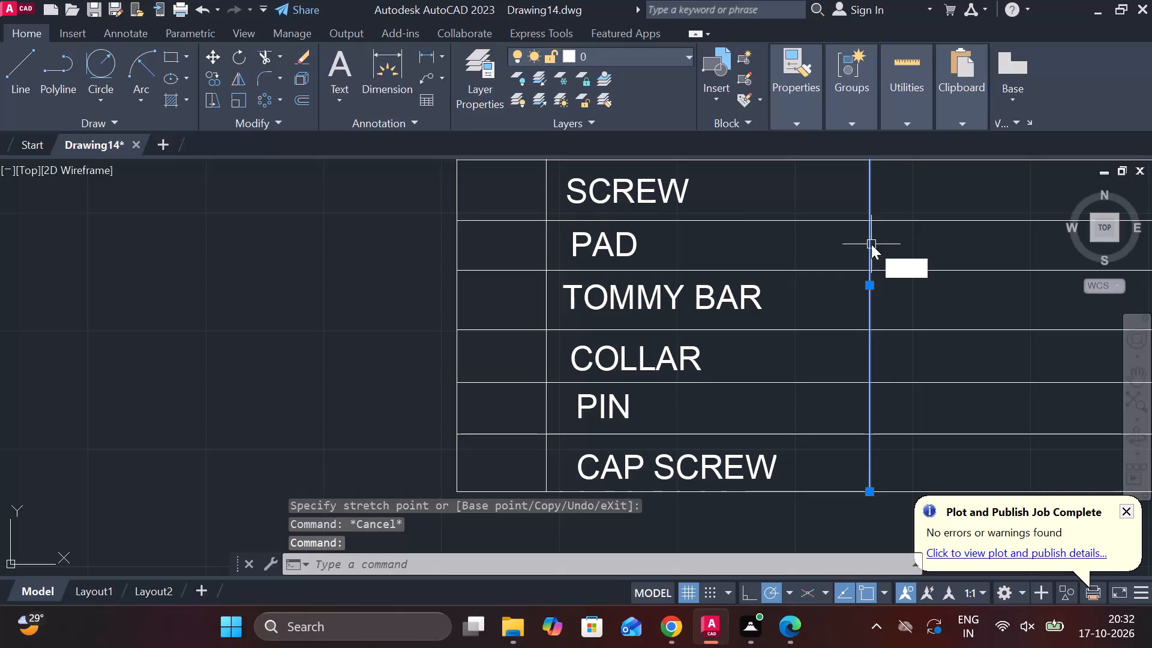
{"action": "key", "text": "space"}
Draw a vertical column line just past the CAP SCREW text, from the table's bottom edge to above its top edge.
{"action": "key", "text": "l"}
{"action": "key", "text": "Return"}
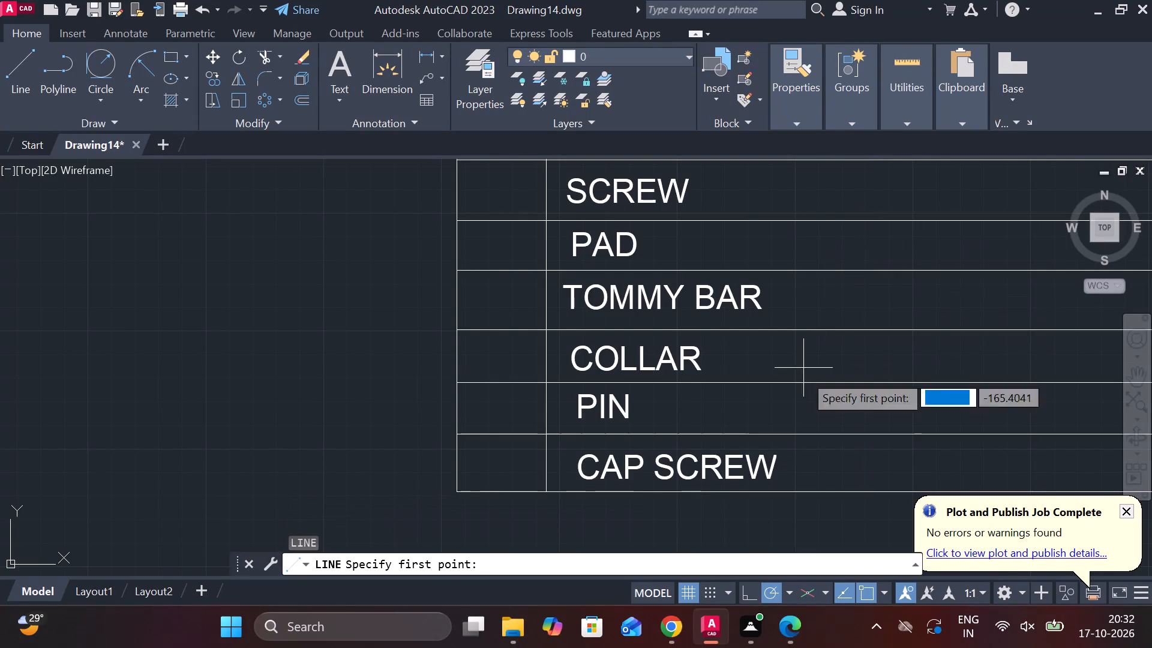
{"action": "left_click", "coordinate": [791, 482]}
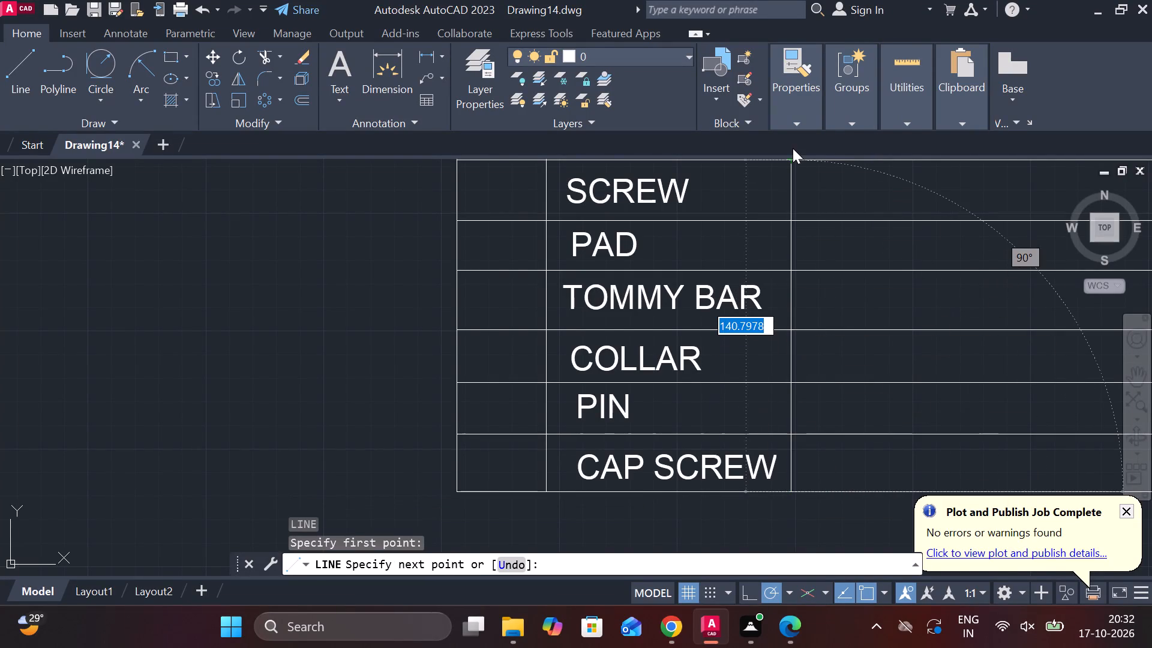
{"action": "left_click", "coordinate": [793, 148]}
{"action": "scroll", "coordinate": [798, 169], "scroll_direction": "up", "scroll_amount": 1}
{"action": "middle_click_drag", "start_coordinate": [798, 170], "coordinate": [755, 297]}
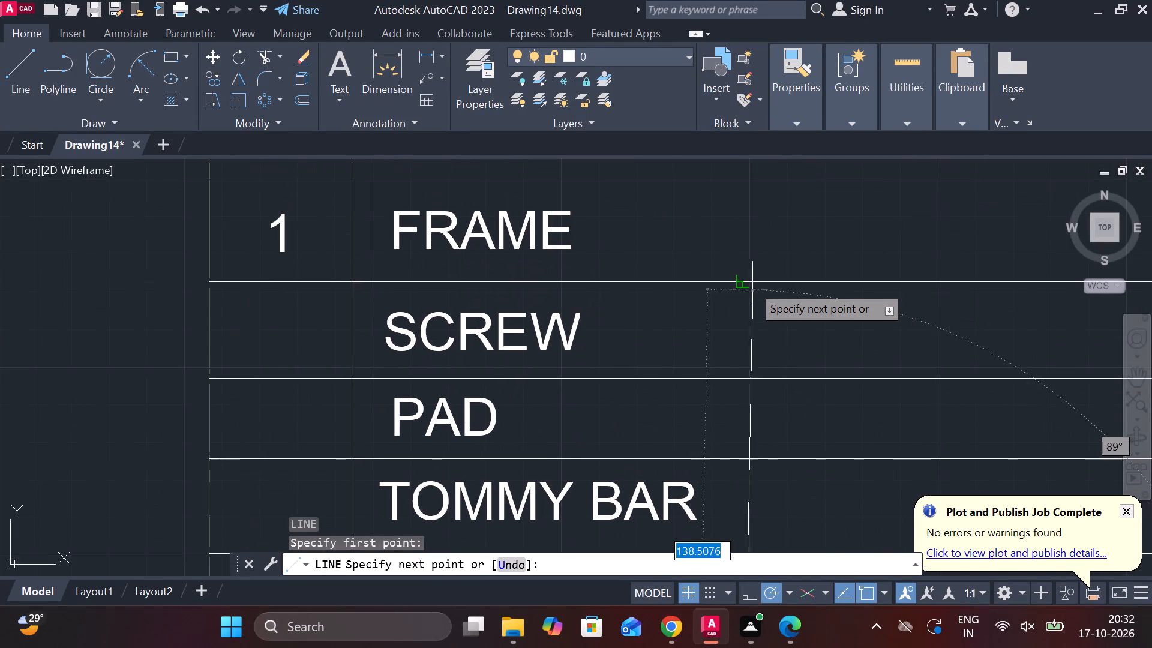
{"action": "scroll", "coordinate": [751, 281], "scroll_direction": "down", "scroll_amount": 1}
{"action": "middle_click_drag", "start_coordinate": [752, 281], "coordinate": [751, 336]}
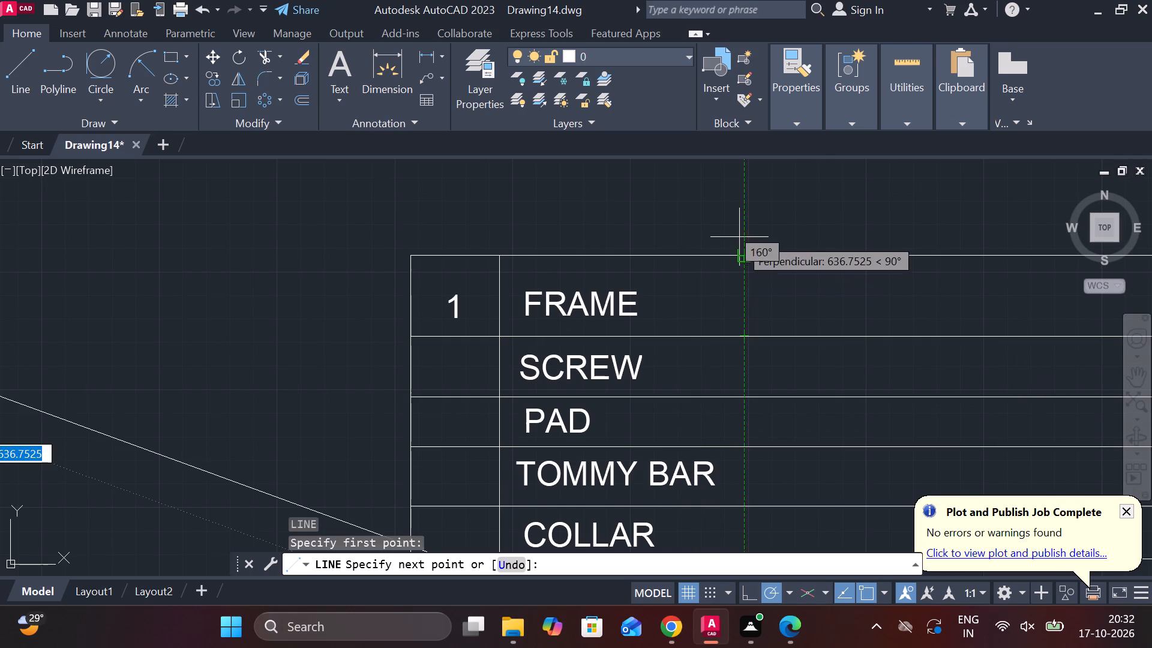
{"action": "left_click", "coordinate": [751, 196]}
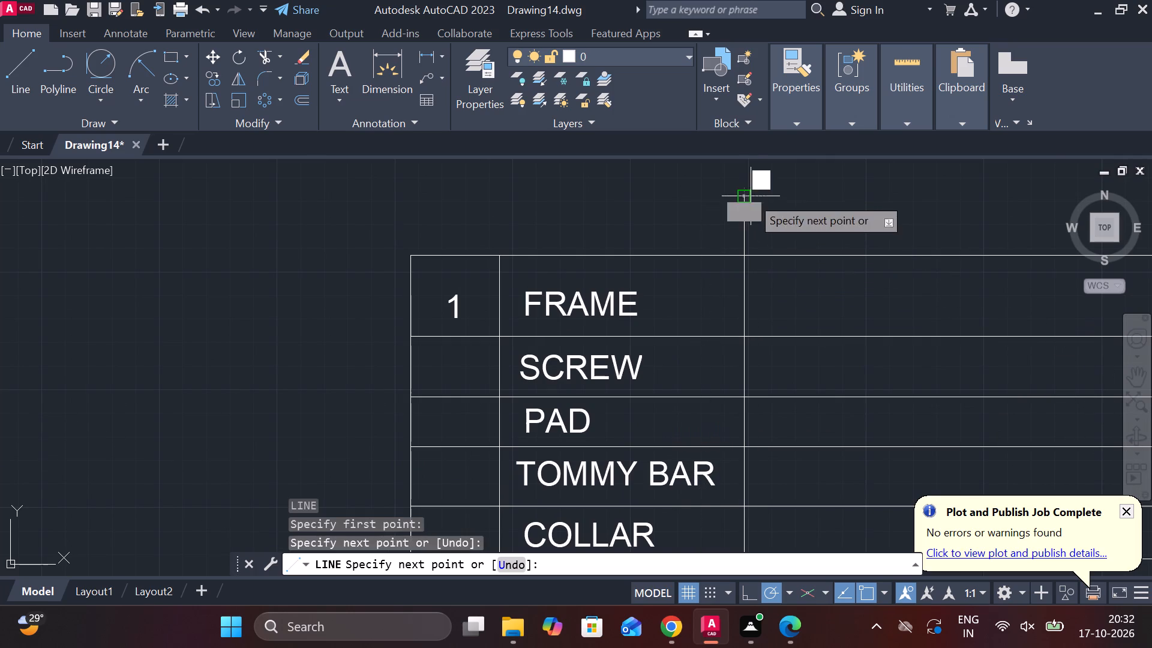
{"action": "key", "text": "Escape"}
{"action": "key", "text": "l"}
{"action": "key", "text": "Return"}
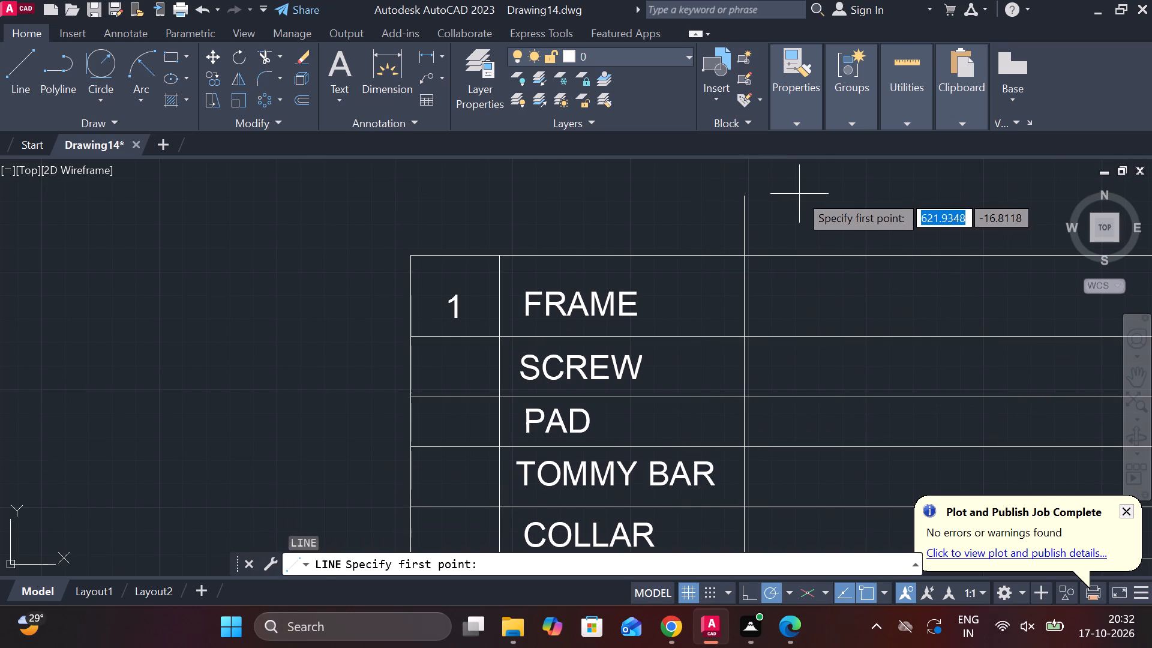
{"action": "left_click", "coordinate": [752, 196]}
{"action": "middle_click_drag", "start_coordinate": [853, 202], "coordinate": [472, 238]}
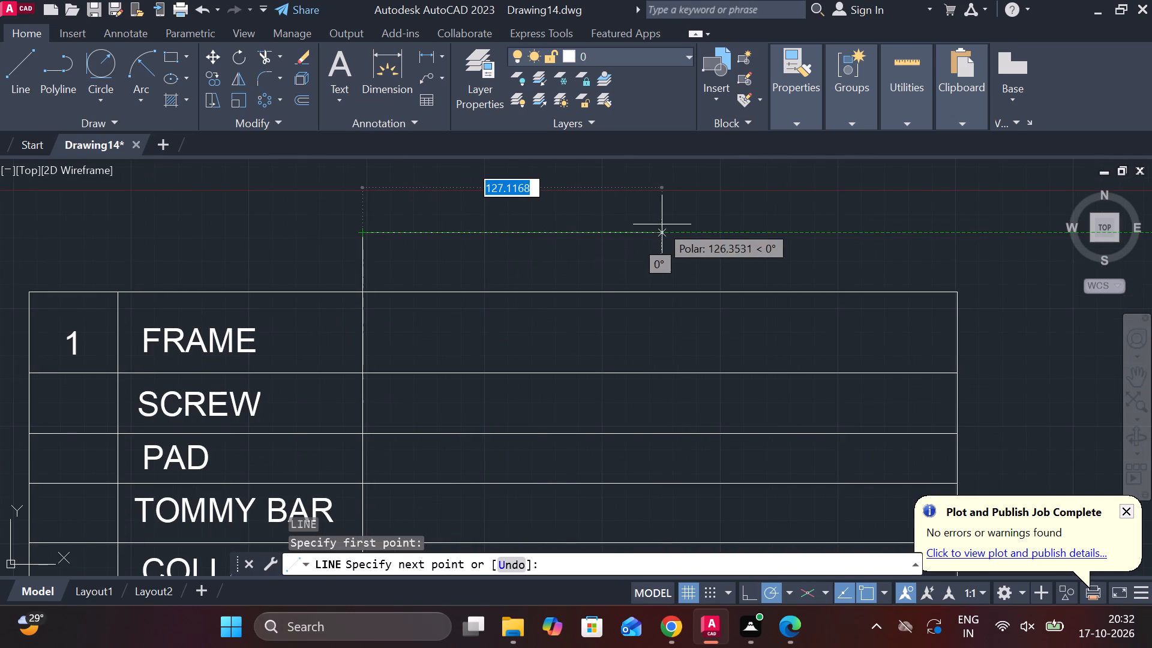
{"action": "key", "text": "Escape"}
Copy the number 1 from the FRAME row down the number column into each row from SCREW to CAP SCREW.
{"action": "scroll", "coordinate": [665, 221], "scroll_direction": "down", "scroll_amount": 1}
{"action": "middle_click_drag", "start_coordinate": [610, 285], "coordinate": [740, 247]}
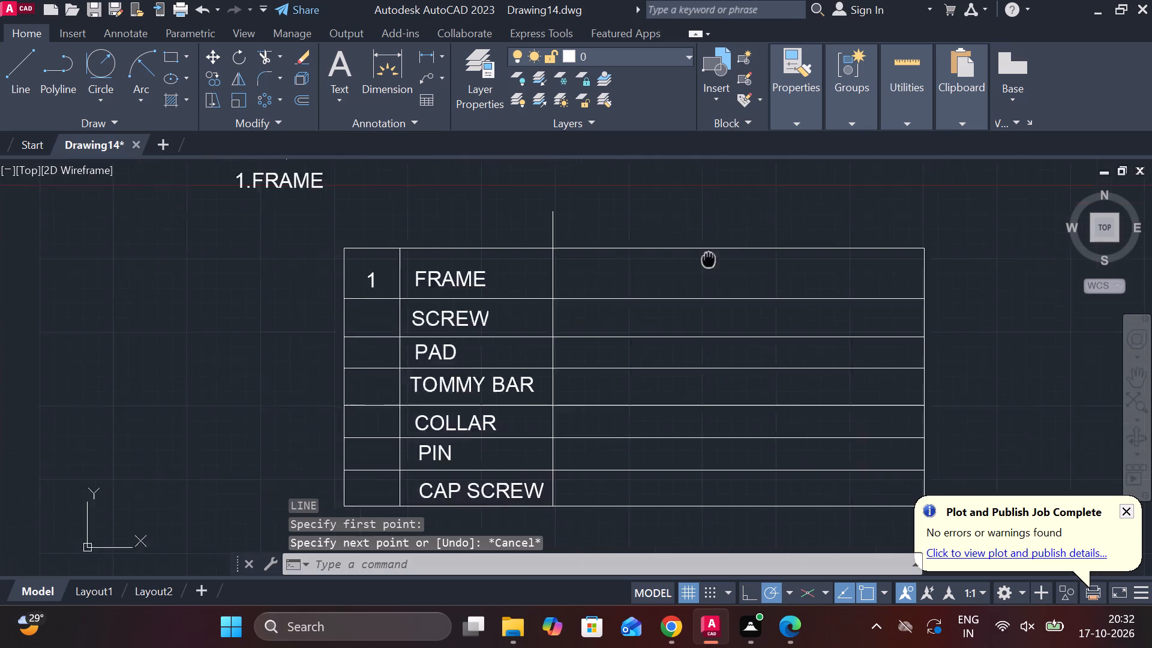
{"action": "middle_click_drag", "start_coordinate": [740, 247], "coordinate": [750, 244]}
{"action": "left_click", "coordinate": [431, 253]}
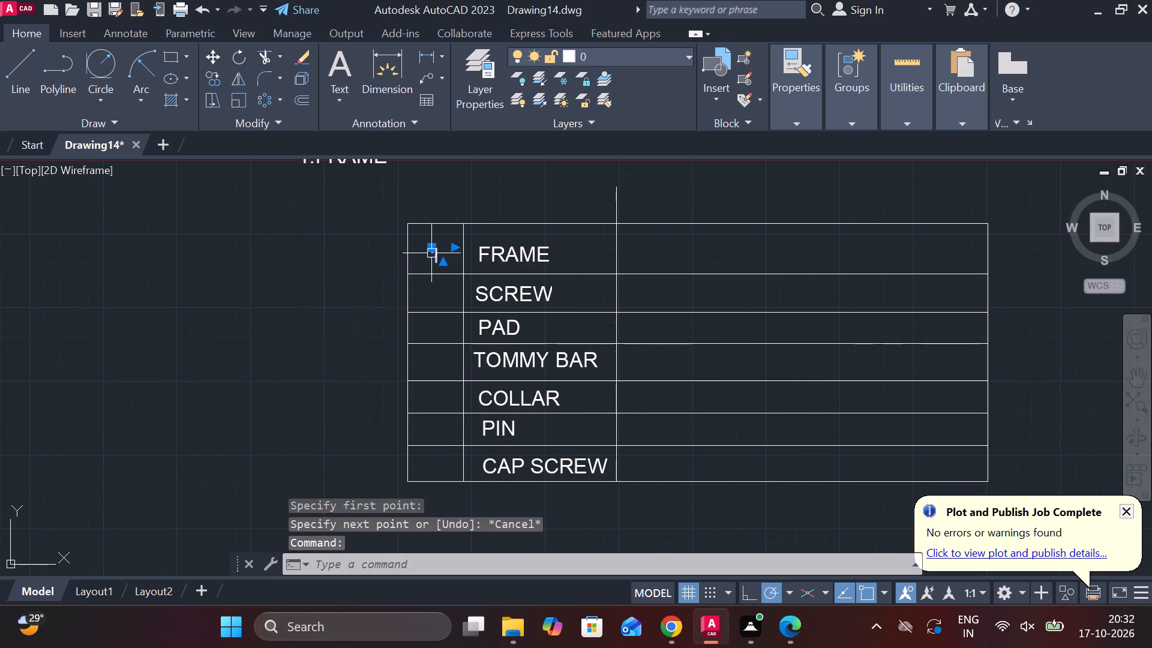
{"action": "type", "text": "CO"}
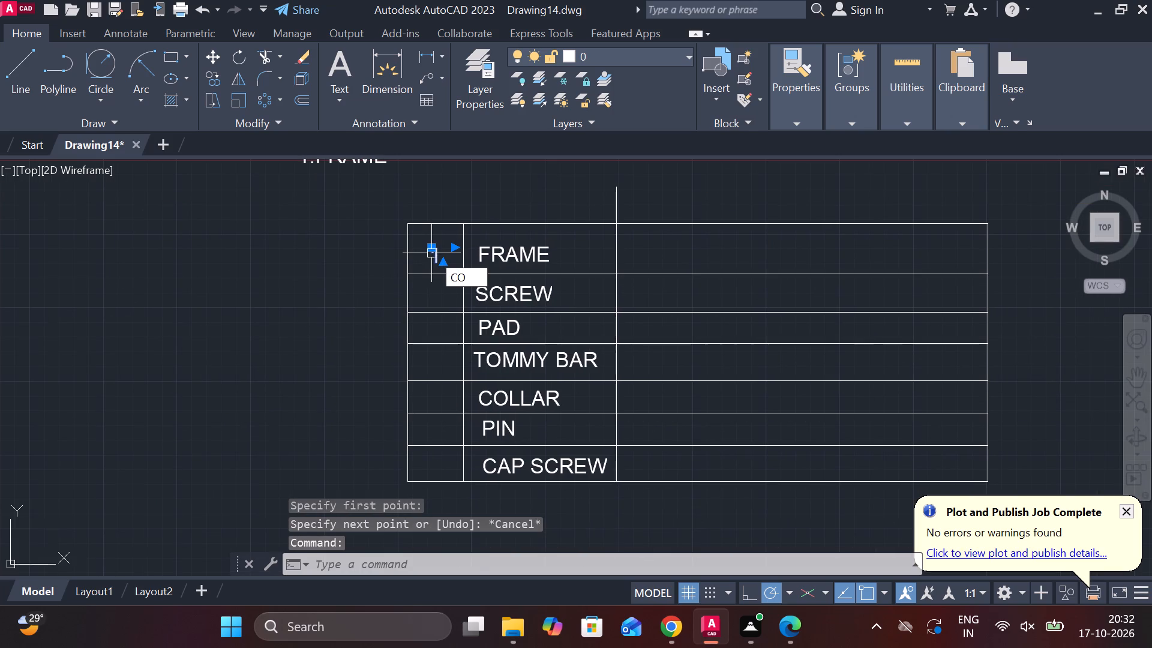
{"action": "key", "text": "Return"}
{"action": "left_click", "coordinate": [431, 254]}
{"action": "scroll", "coordinate": [424, 290], "scroll_direction": "up", "scroll_amount": 2}
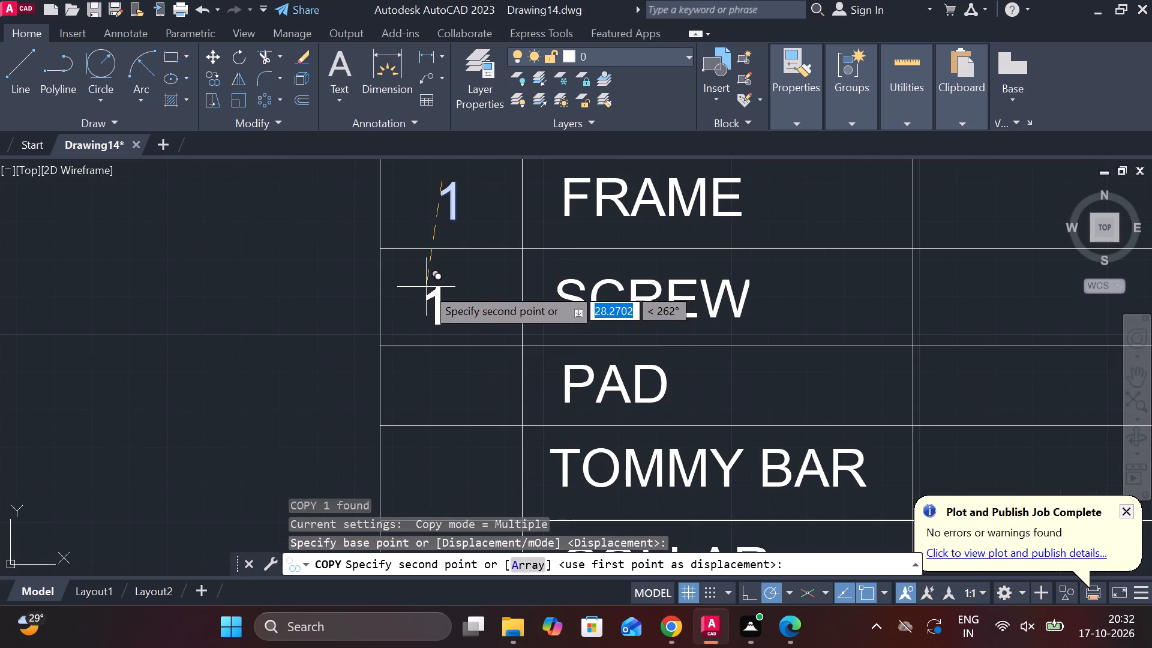
{"action": "left_click", "coordinate": [433, 277]}
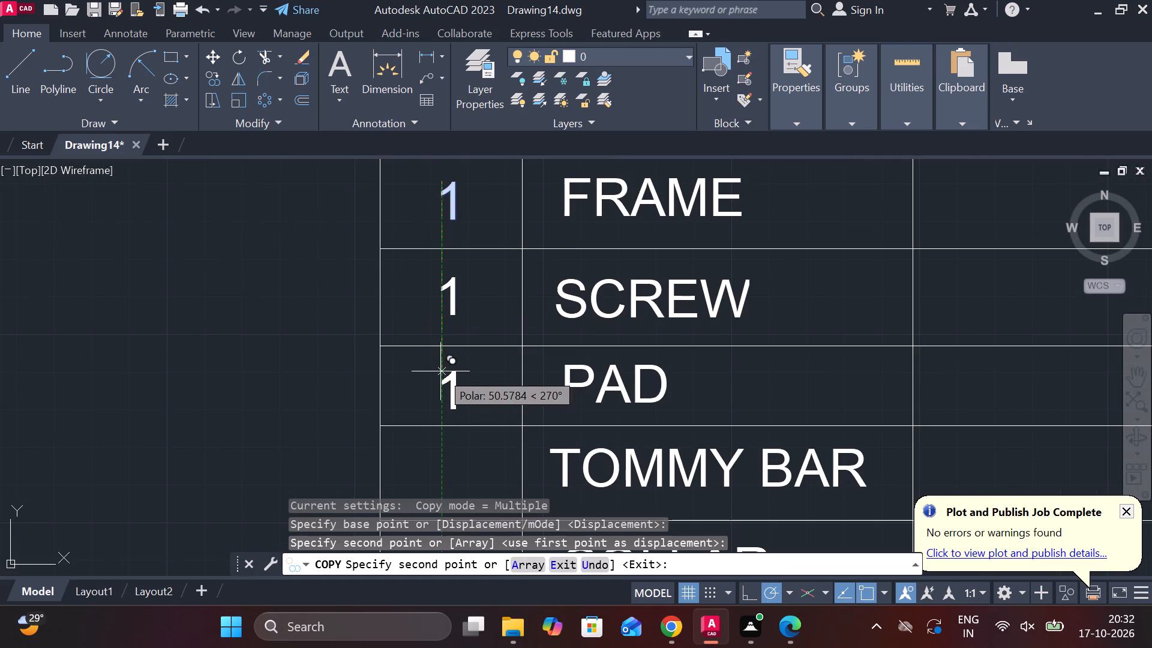
{"action": "left_click", "coordinate": [441, 370]}
{"action": "middle_click_drag", "start_coordinate": [443, 374], "coordinate": [464, 192]}
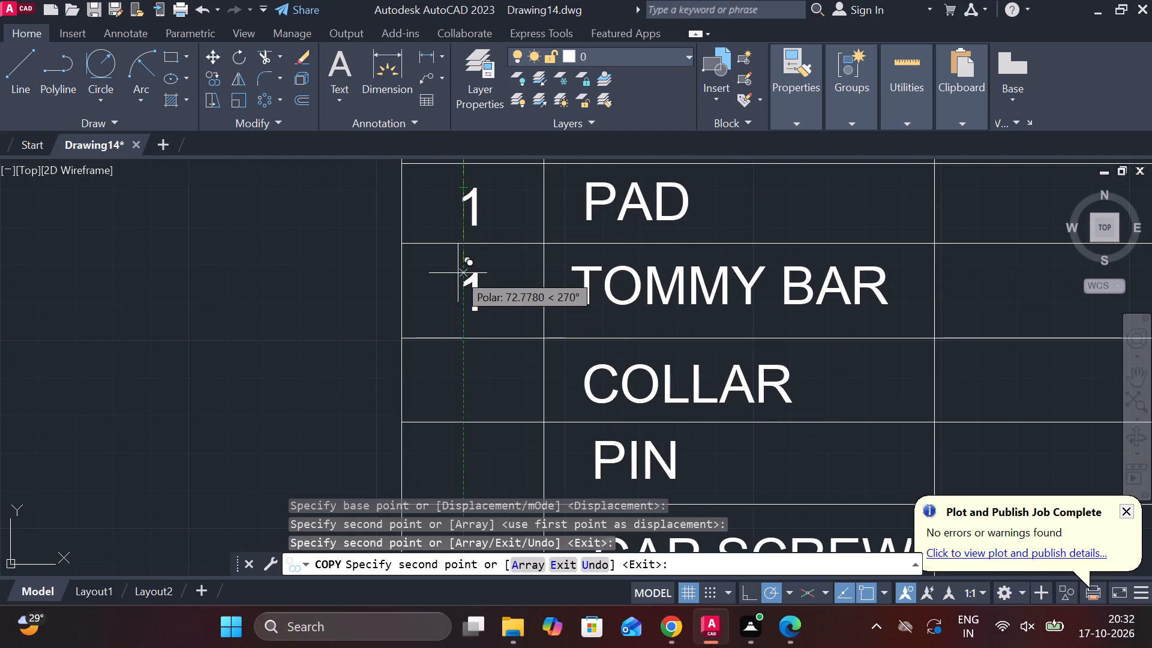
{"action": "left_click", "coordinate": [458, 273]}
{"action": "left_click", "coordinate": [458, 368]}
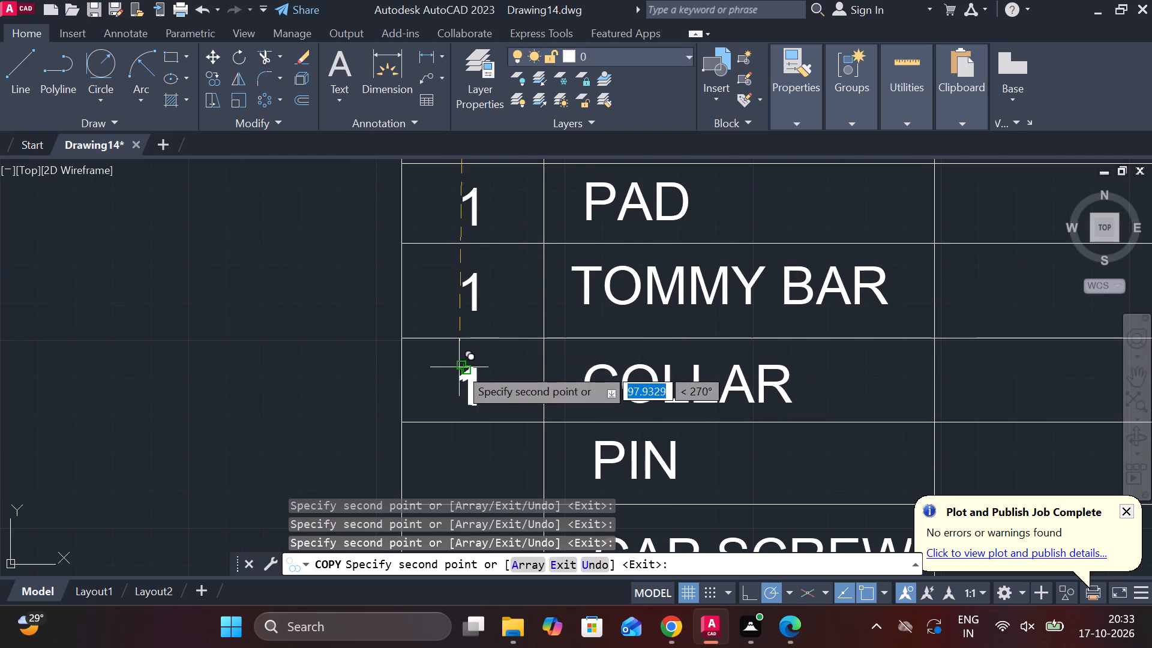
{"action": "middle_click_drag", "start_coordinate": [460, 367], "coordinate": [464, 248]}
{"action": "left_click", "coordinate": [460, 323]}
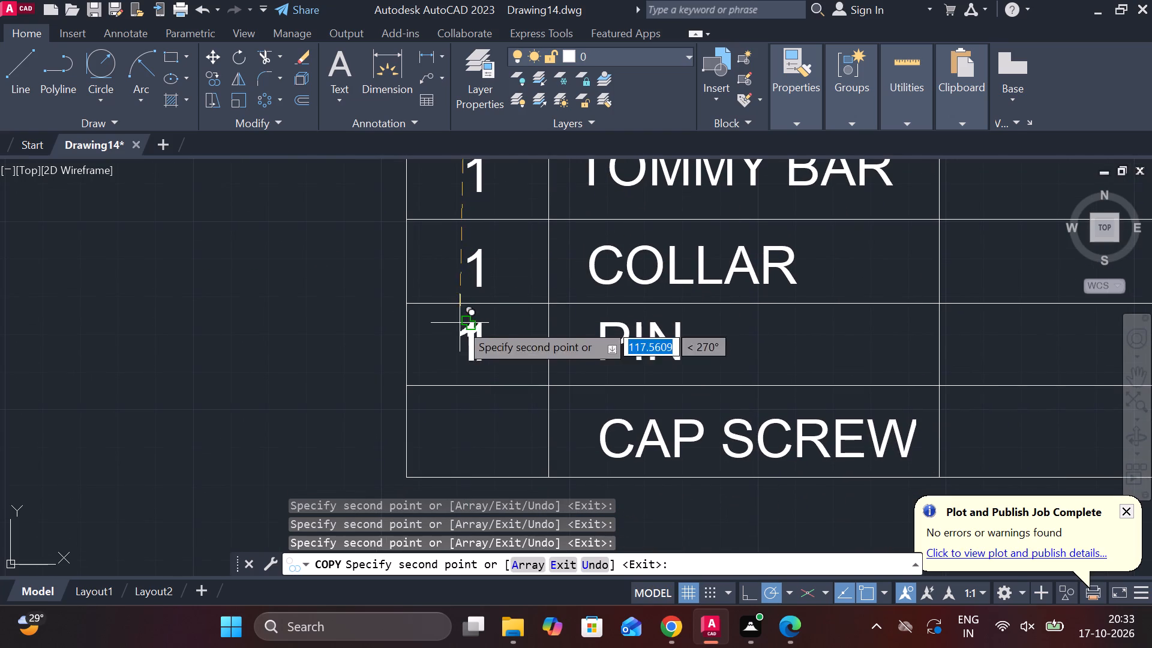
{"action": "left_click", "coordinate": [470, 421]}
{"action": "key", "text": "Escape"}
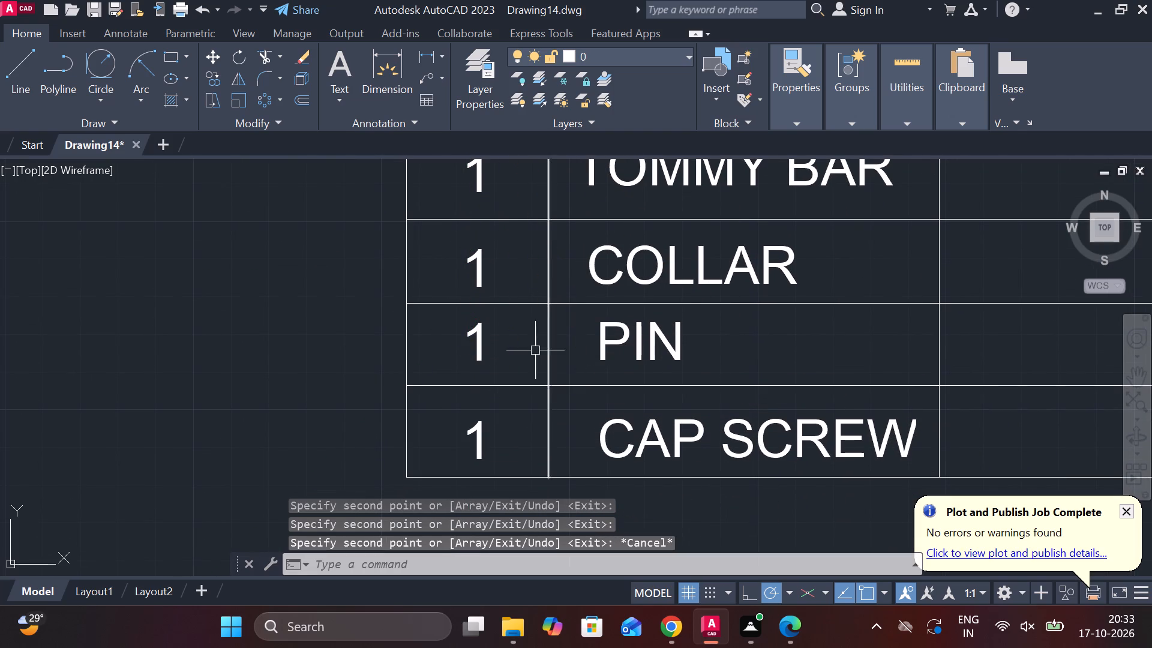
Change the number in the SCREW row to 2.
{"action": "scroll", "coordinate": [515, 355], "scroll_direction": "down", "scroll_amount": 2}
{"action": "scroll", "coordinate": [476, 299], "scroll_direction": "up", "scroll_amount": 1}
{"action": "middle_click_drag", "start_coordinate": [492, 301], "coordinate": [500, 412]}
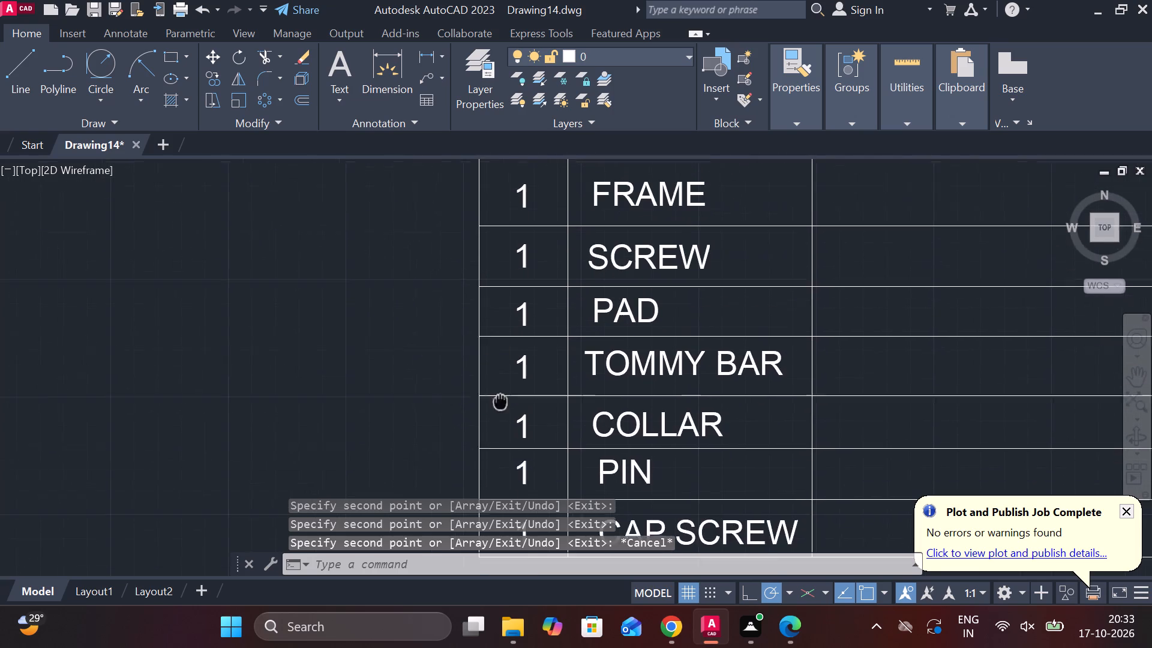
{"action": "middle_click_drag", "start_coordinate": [500, 412], "coordinate": [500, 412]}
{"action": "double_click", "coordinate": [523, 280]}
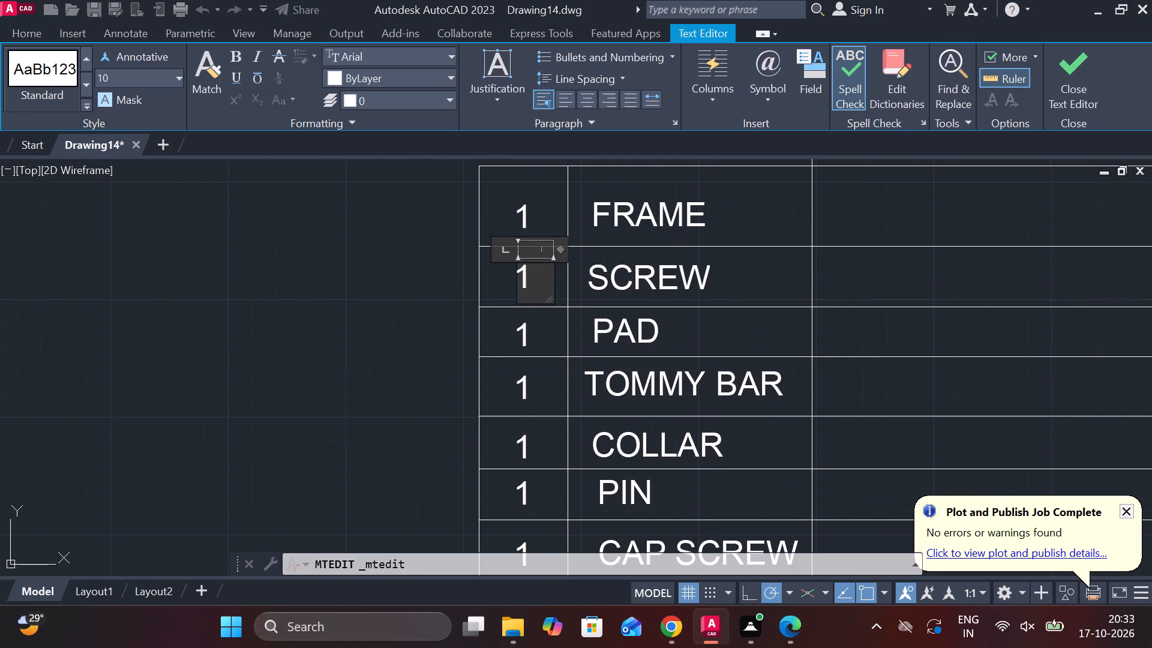
{"action": "key", "text": "BackSpace"}
{"action": "key", "text": "2"}
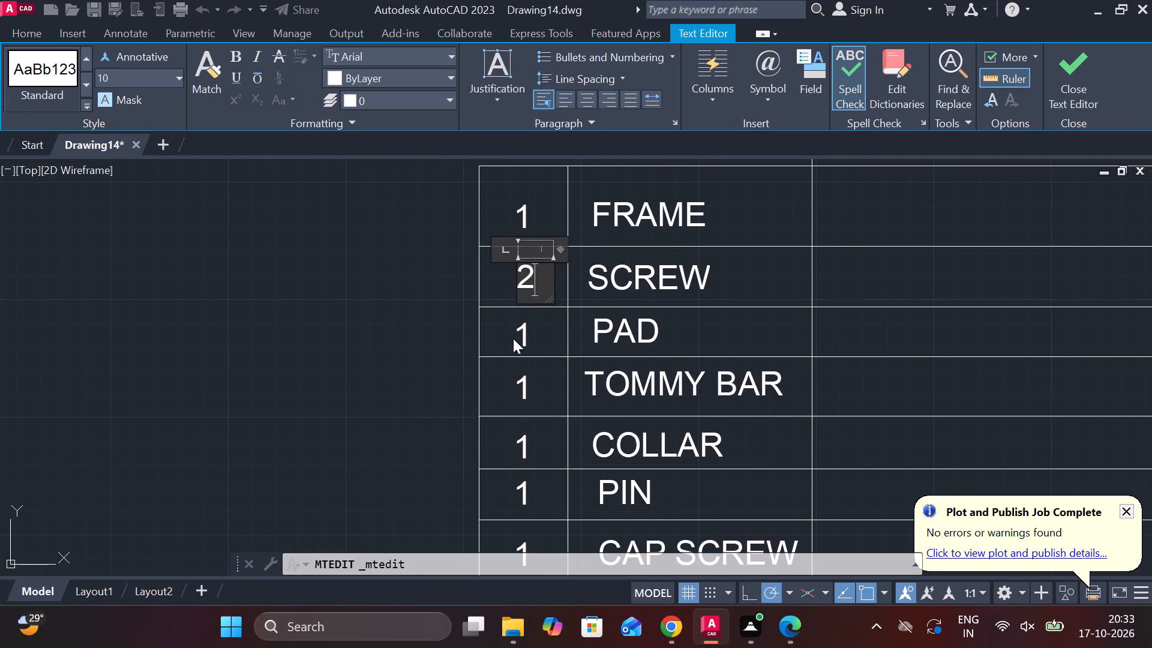
Change the number in the PAD row to 3.
{"action": "double_click", "coordinate": [515, 335]}
{"action": "double_click", "coordinate": [521, 338]}
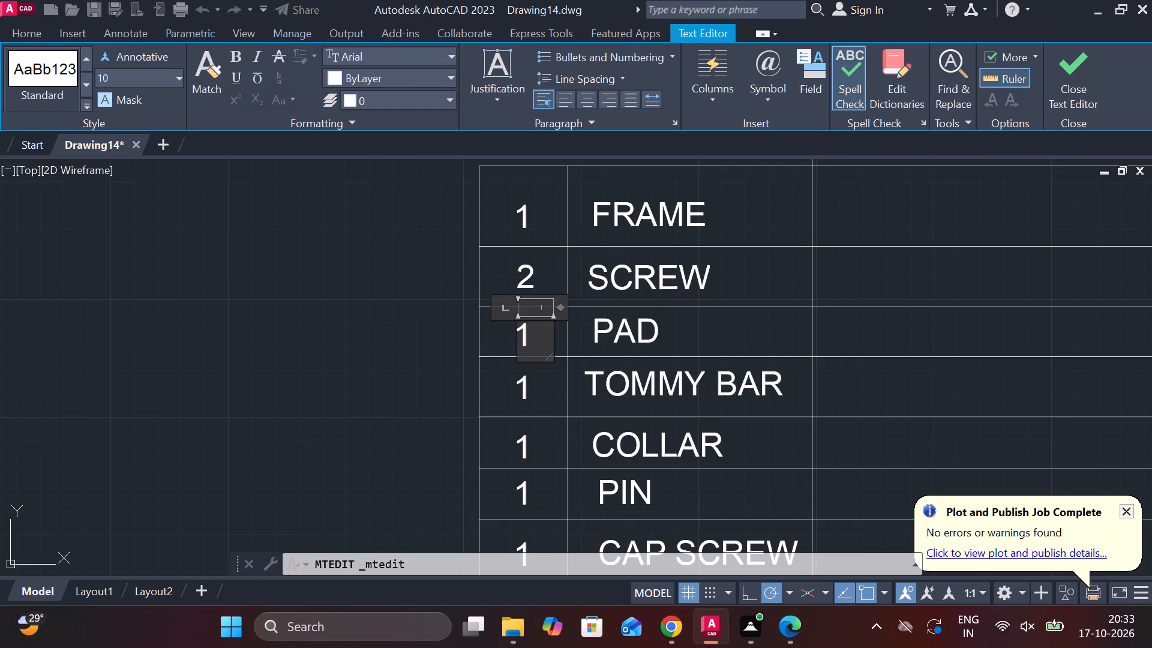
{"action": "key", "text": "Right"}
{"action": "key", "text": "backslash"}
{"action": "key", "text": "BackSpace"}
{"action": "key", "text": "BackSpace"}
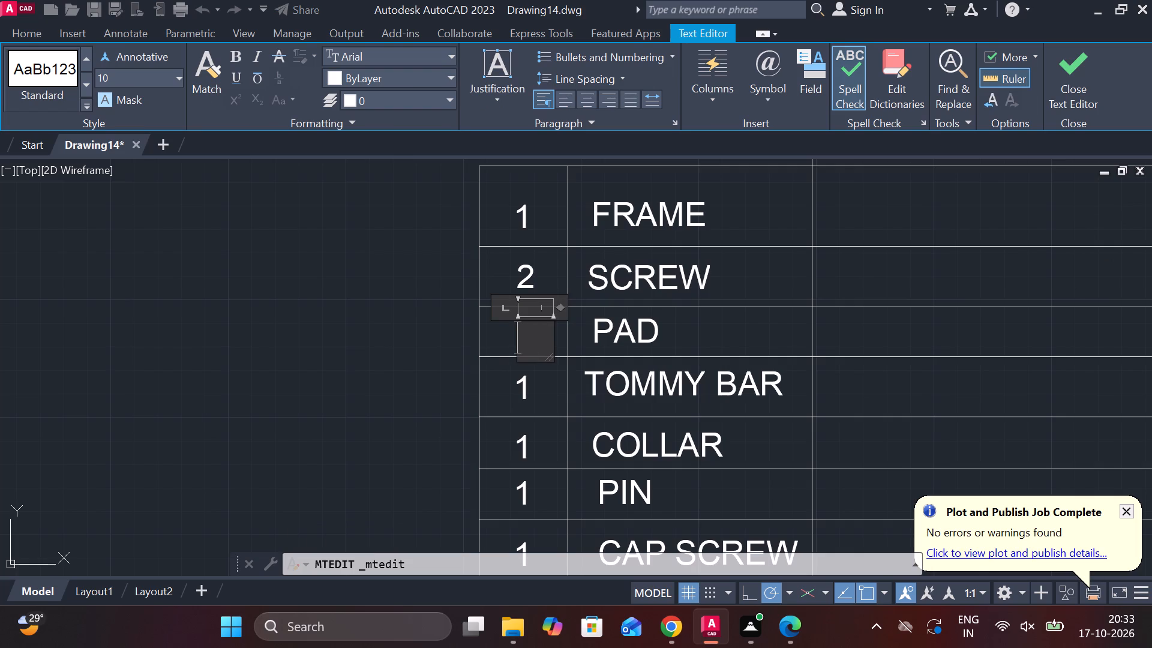
{"action": "key", "text": "3"}
Change the number in the TOMMY BAR row to 4.
{"action": "double_click", "coordinate": [521, 387]}
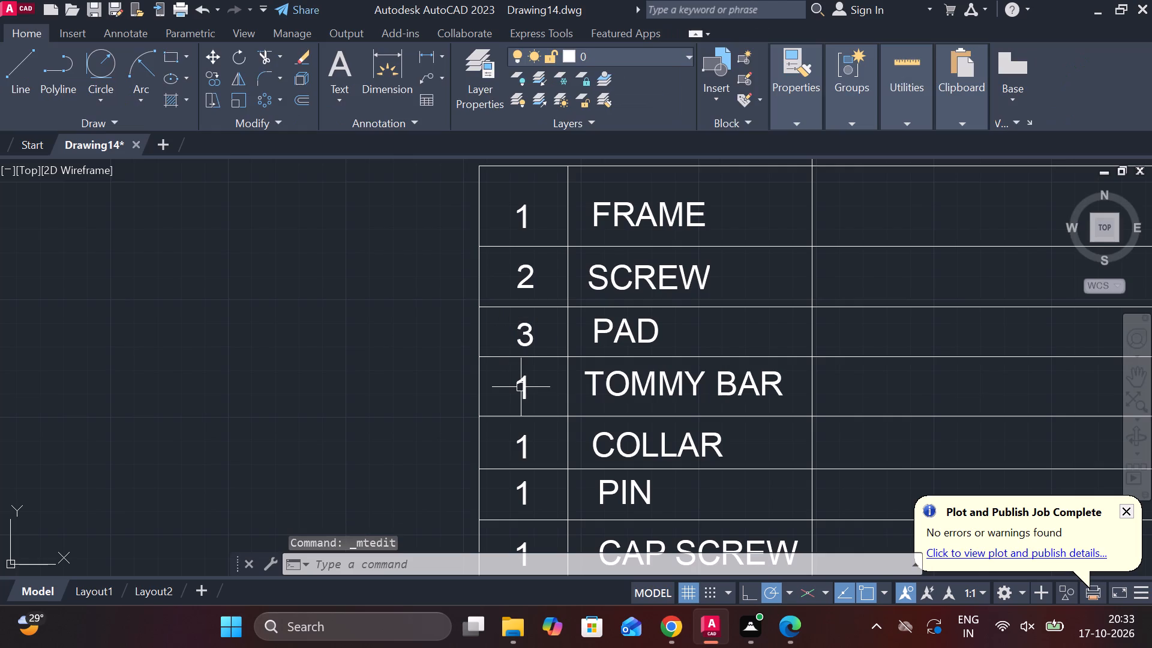
{"action": "double_click", "coordinate": [521, 380]}
{"action": "left_click", "coordinate": [530, 380]}
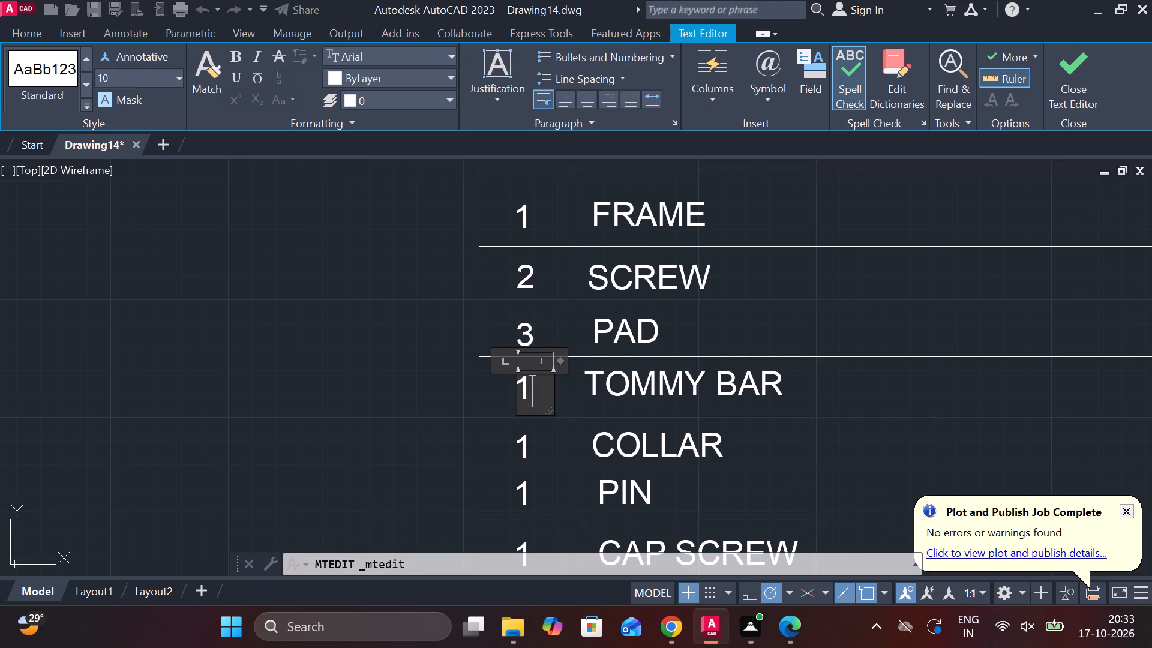
{"action": "key", "text": "BackSpace"}
{"action": "key", "text": "4"}
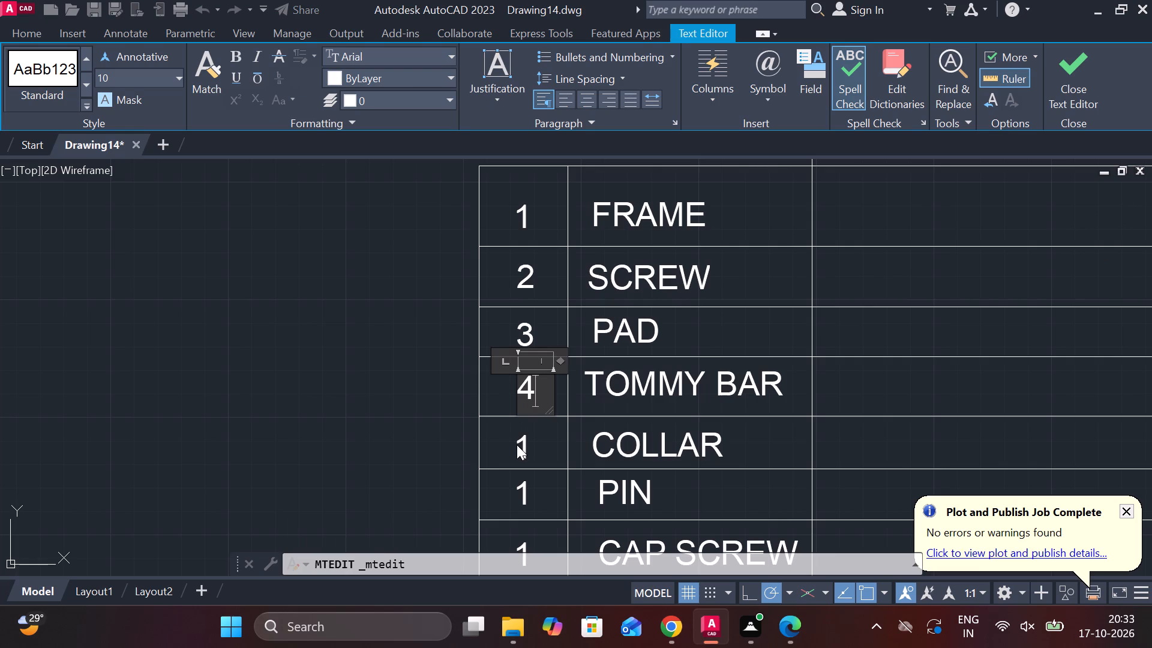
Change the number in the COLLAR row to 5.
{"action": "triple_click", "coordinate": [517, 445]}
{"action": "left_click", "coordinate": [532, 442]}
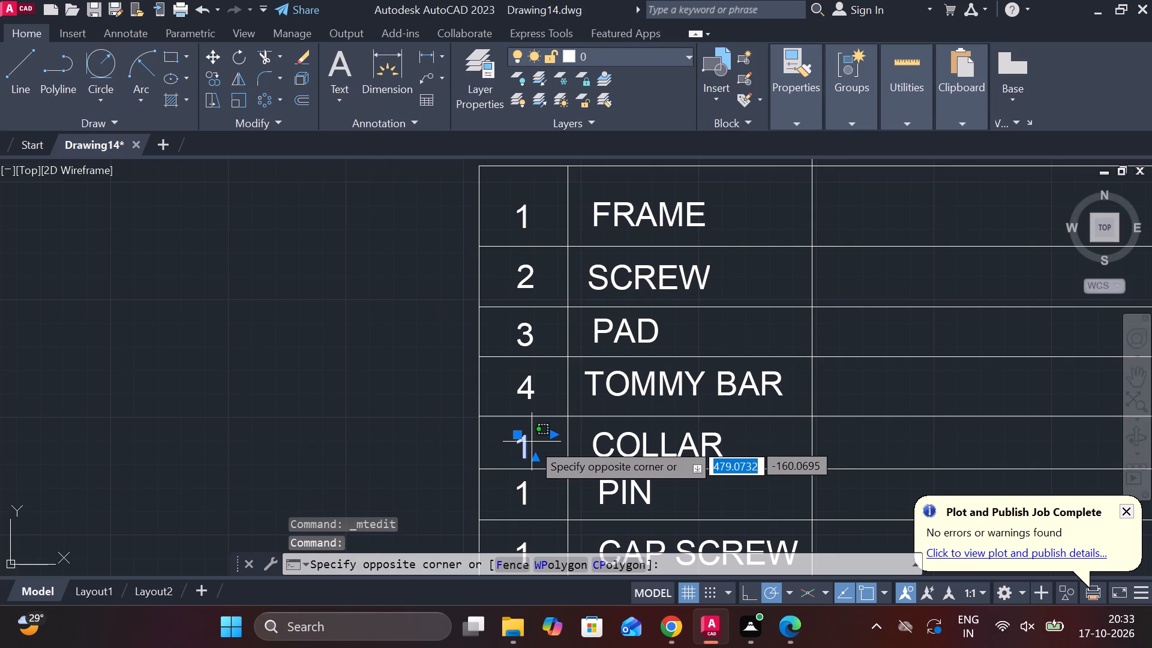
{"action": "left_click", "coordinate": [530, 444]}
{"action": "double_click", "coordinate": [529, 444]}
{"action": "left_click", "coordinate": [529, 443]}
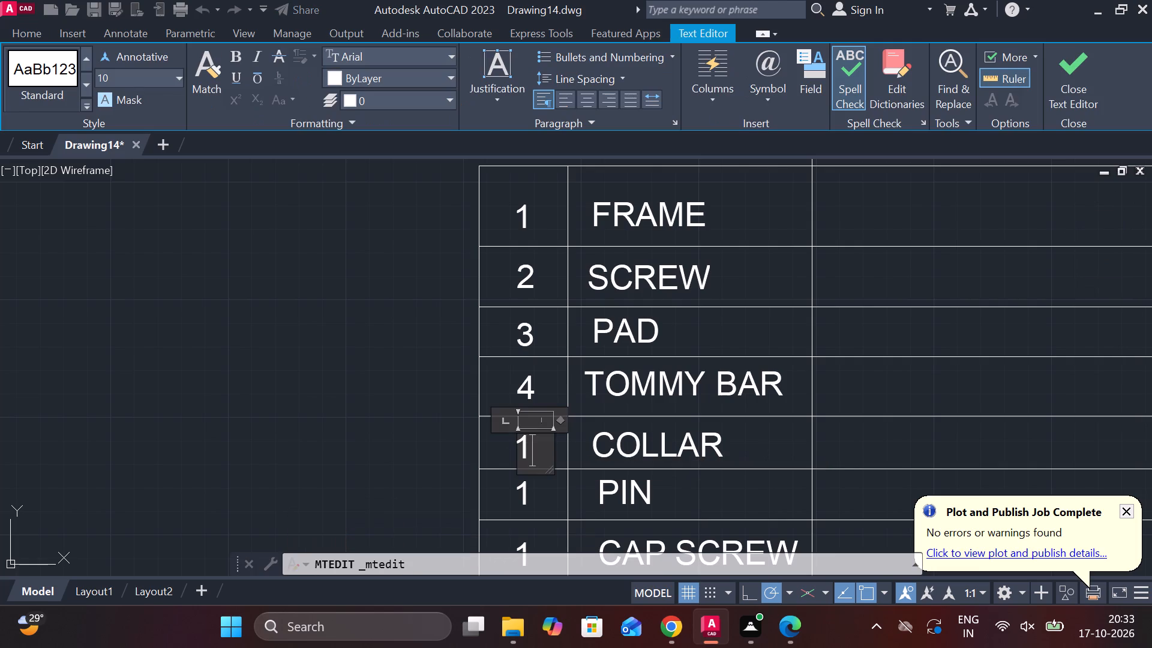
{"action": "key", "text": "BackSpace"}
{"action": "key", "text": "5"}
Change the number in the PIN row to 6.
{"action": "left_click", "coordinate": [520, 482]}
{"action": "double_click", "coordinate": [520, 490]}
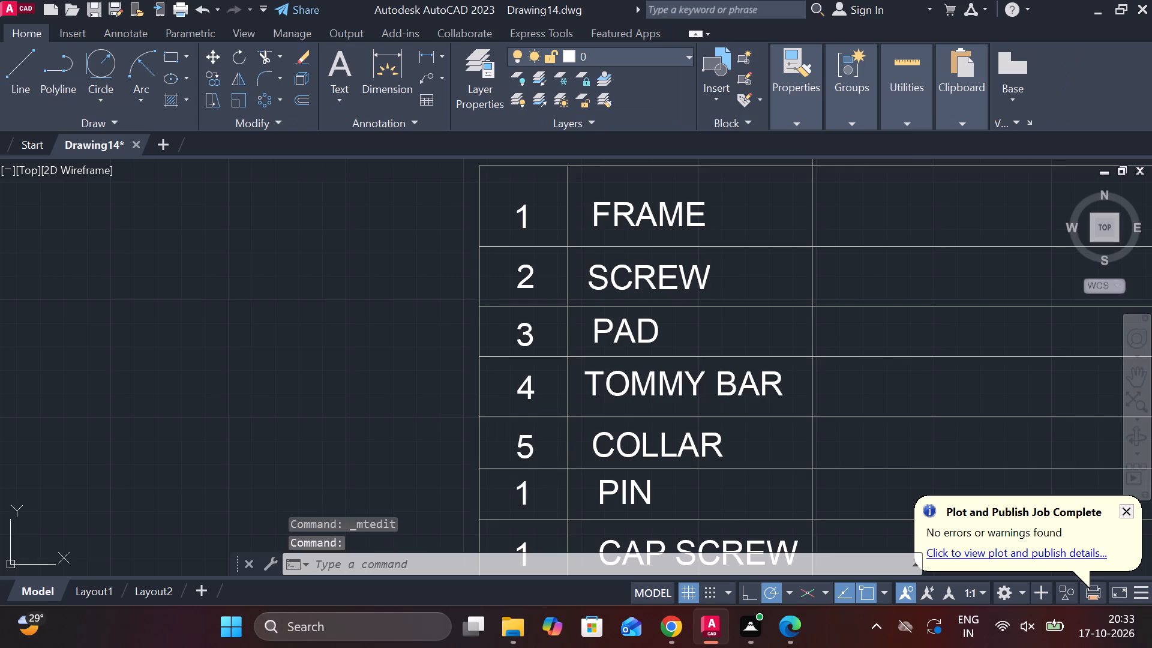
{"action": "left_click", "coordinate": [531, 491]}
{"action": "key", "text": "BackSpace"}
{"action": "key", "text": "6"}
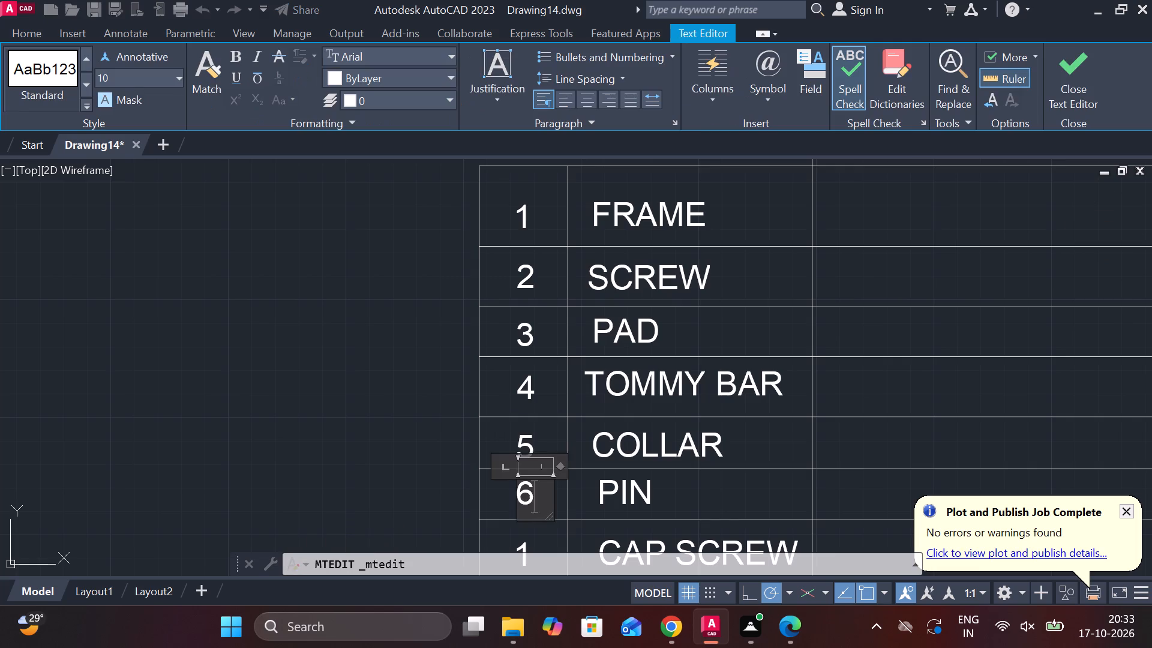
Change the number in the CAP SCREW row to 7 and finish the text editing.
{"action": "middle_click_drag", "start_coordinate": [544, 499], "coordinate": [541, 389]}
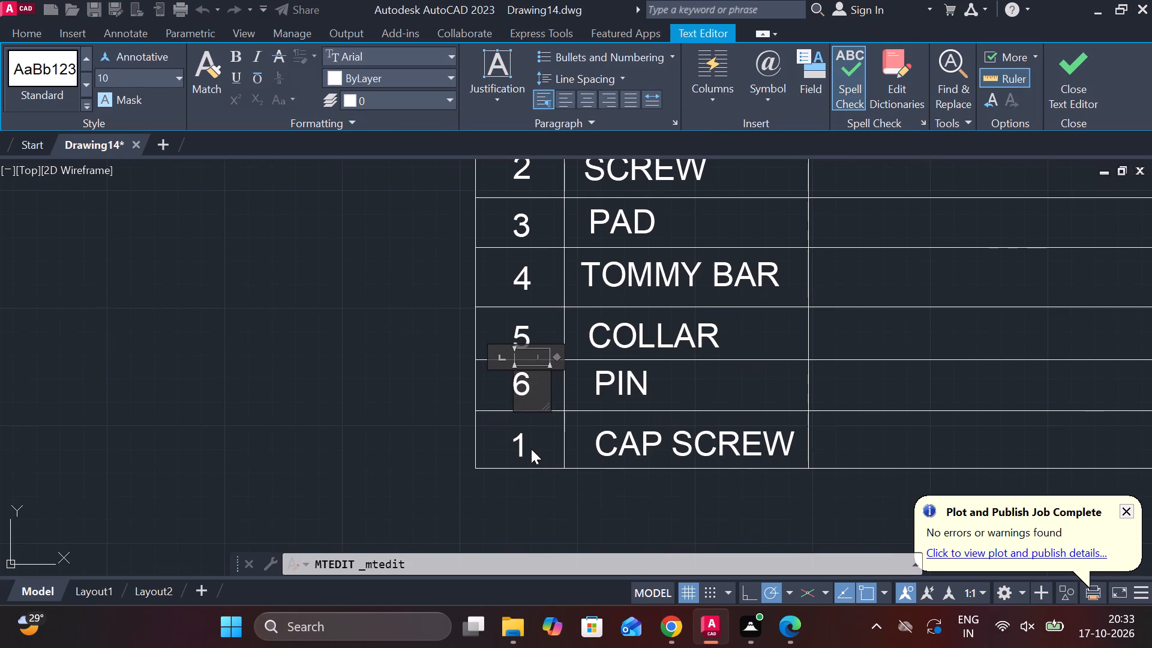
{"action": "double_click", "coordinate": [528, 440]}
{"action": "double_click", "coordinate": [518, 447]}
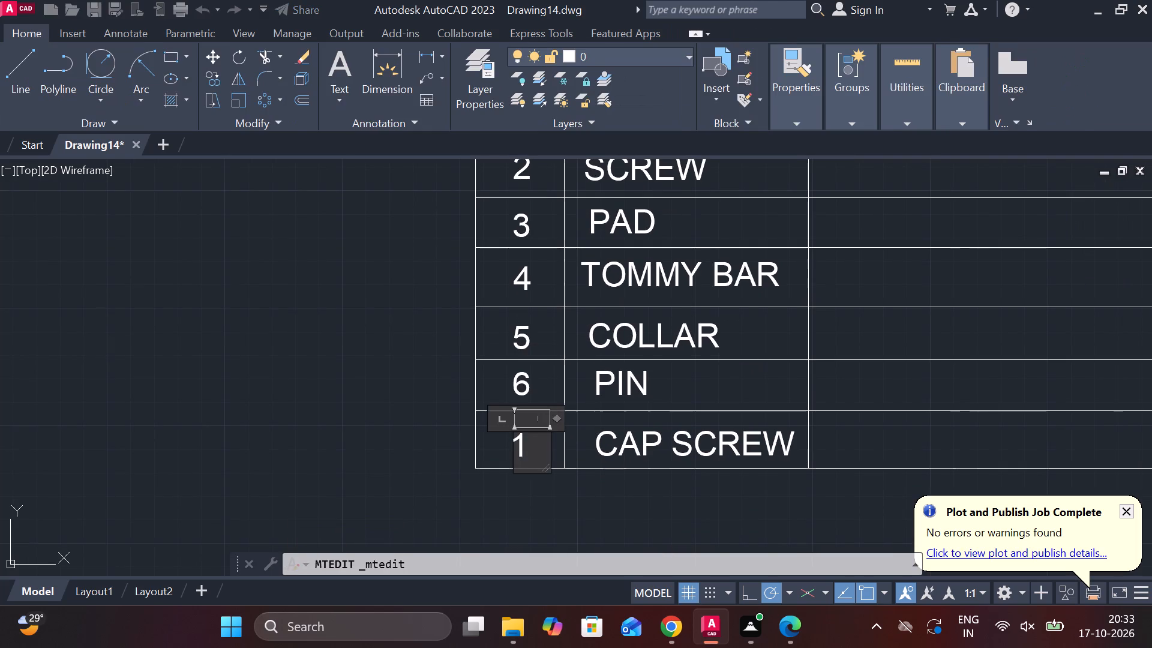
{"action": "left_click", "coordinate": [539, 437]}
{"action": "key", "text": "BackSpace"}
{"action": "key", "text": "7"}
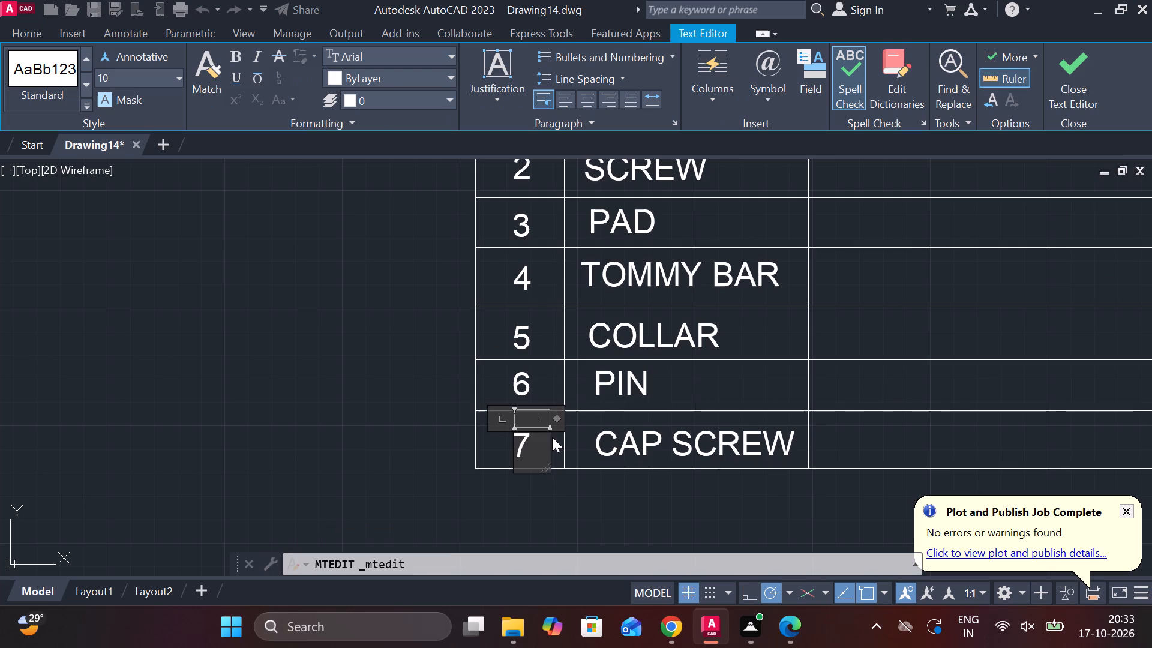
{"action": "left_click", "coordinate": [1066, 82]}
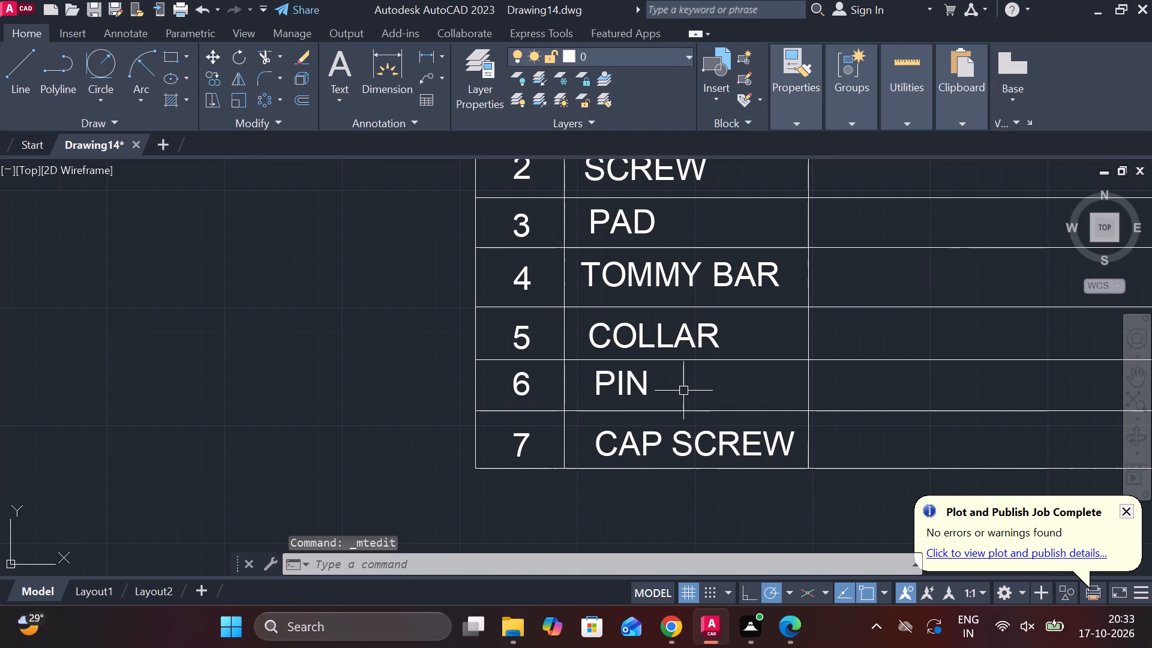
Draw a header outline about 25 units high from the raised column line's top end across to the number-side edge and down to the table corner.
{"action": "scroll", "coordinate": [680, 391], "scroll_direction": "down", "scroll_amount": 1}
{"action": "middle_click_drag", "start_coordinate": [748, 379], "coordinate": [612, 464]}
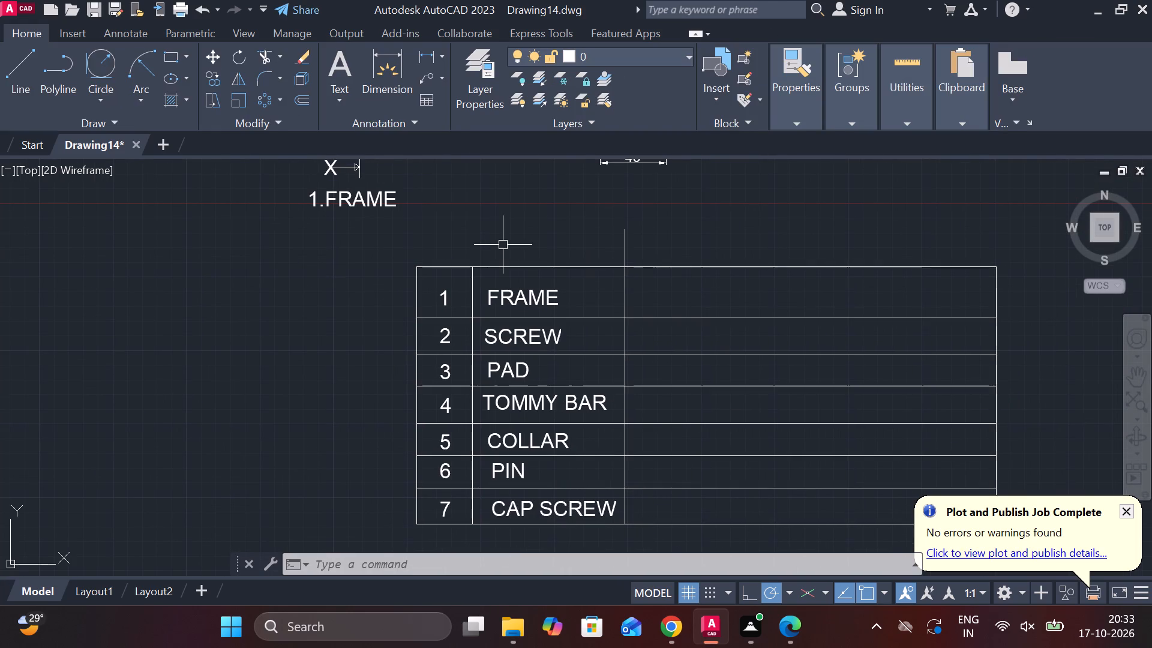
{"action": "key", "text": "l"}
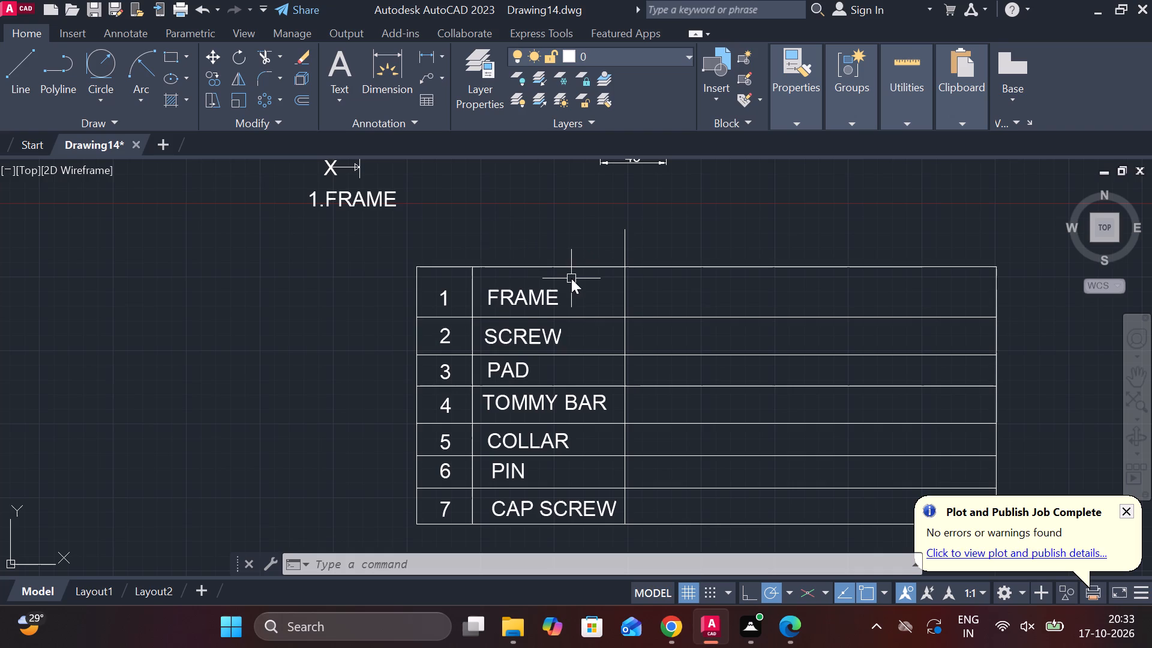
{"action": "key", "text": "Return"}
{"action": "left_click", "coordinate": [629, 233]}
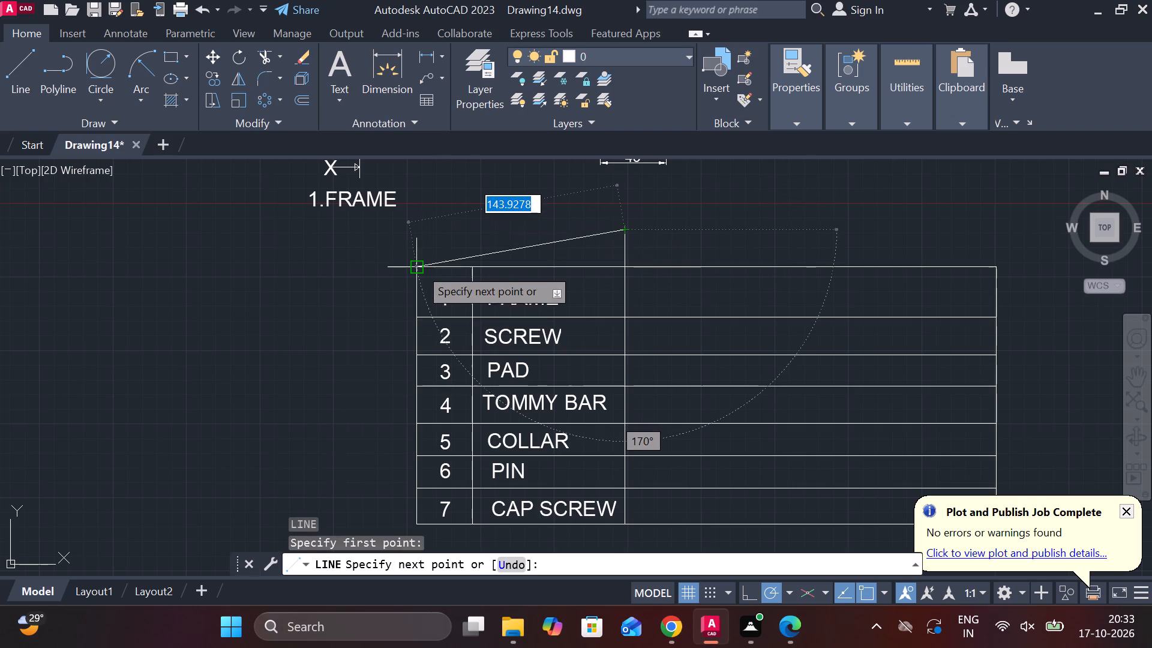
{"action": "left_click", "coordinate": [415, 239]}
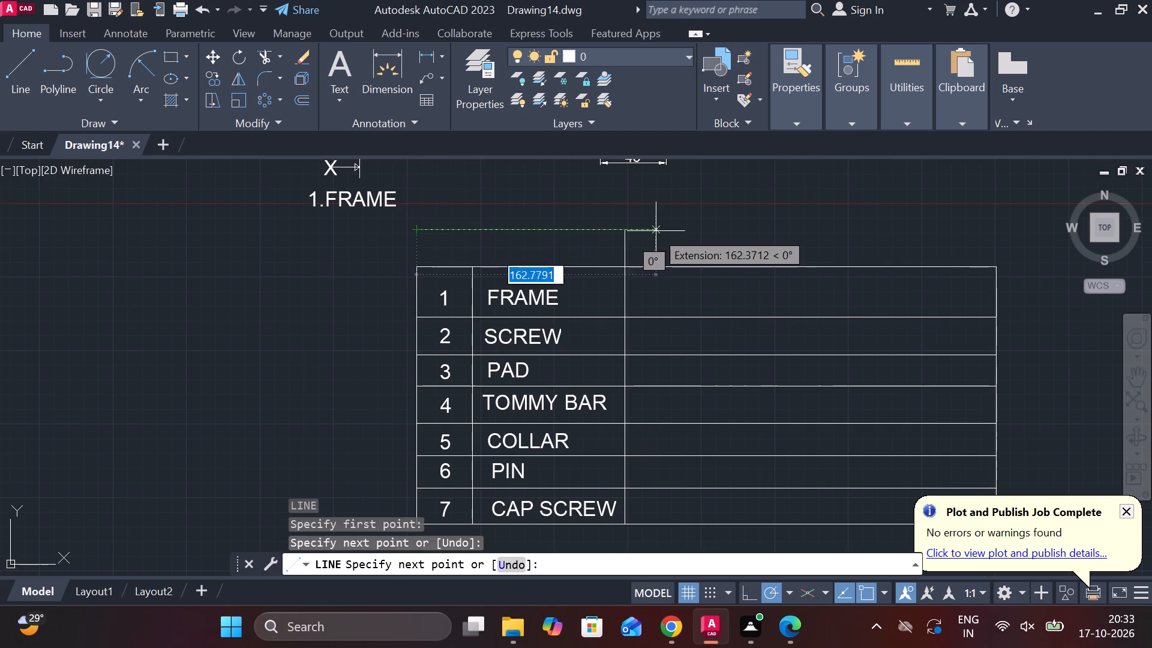
{"action": "left_click", "coordinate": [419, 268]}
{"action": "key", "text": "Escape"}
Draw the header's top line from the raised column line's upper end horizontally across to above the table's far edge.
{"action": "key", "text": "space"}
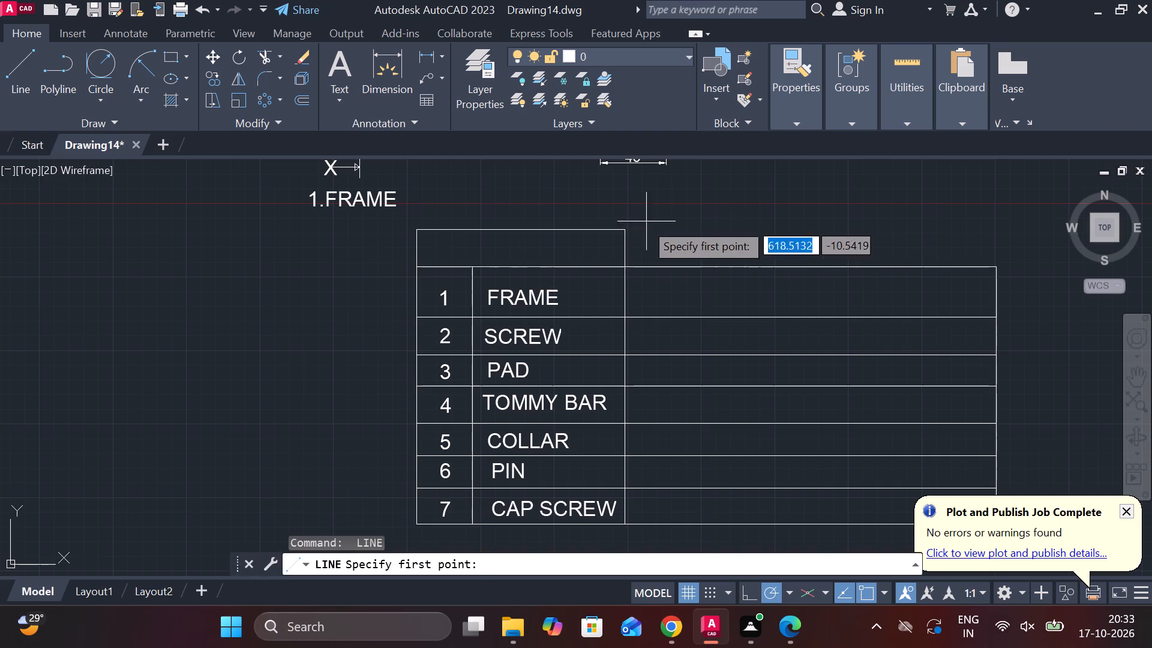
{"action": "left_click", "coordinate": [623, 229]}
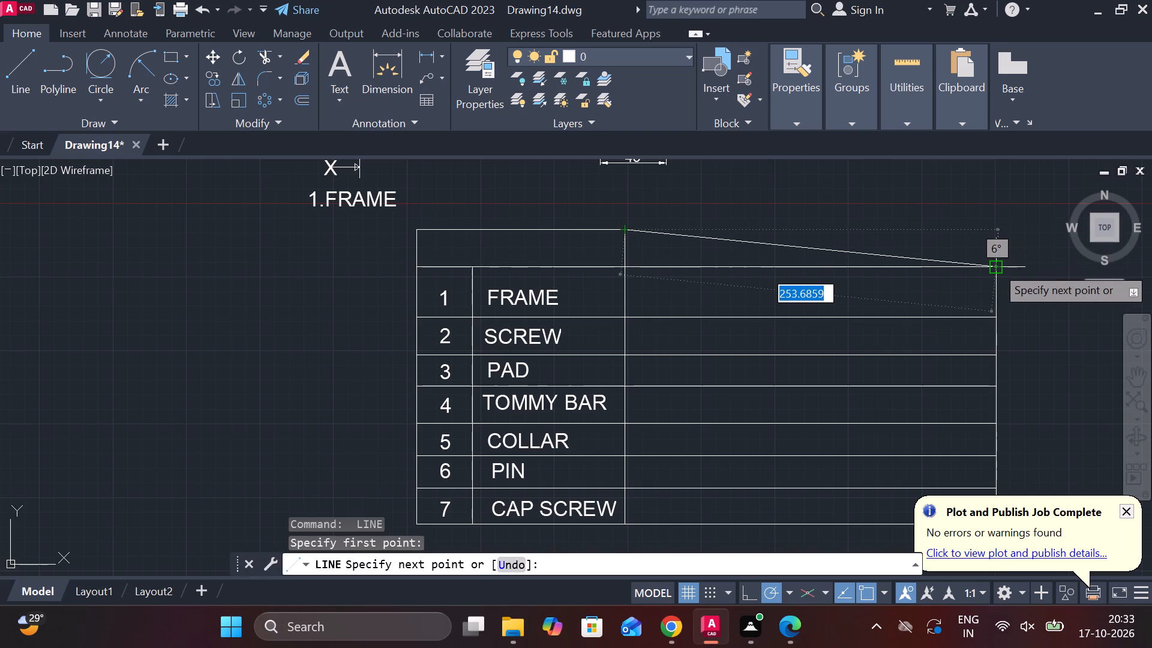
{"action": "left_click", "coordinate": [994, 227]}
{"action": "key", "text": "Escape"}
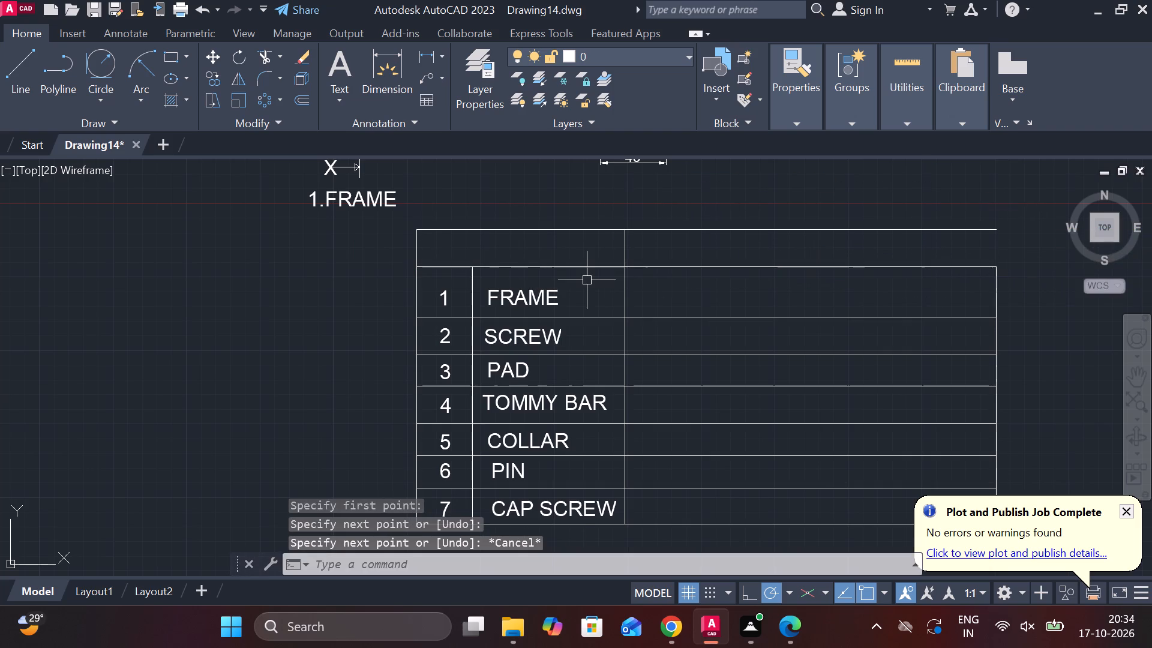
Stretch the divider between the number and name columns about 25 units up to the header's top line.
{"action": "scroll", "coordinate": [647, 269], "scroll_direction": "up", "scroll_amount": 2}
{"action": "middle_click_drag", "start_coordinate": [660, 279], "coordinate": [652, 361]}
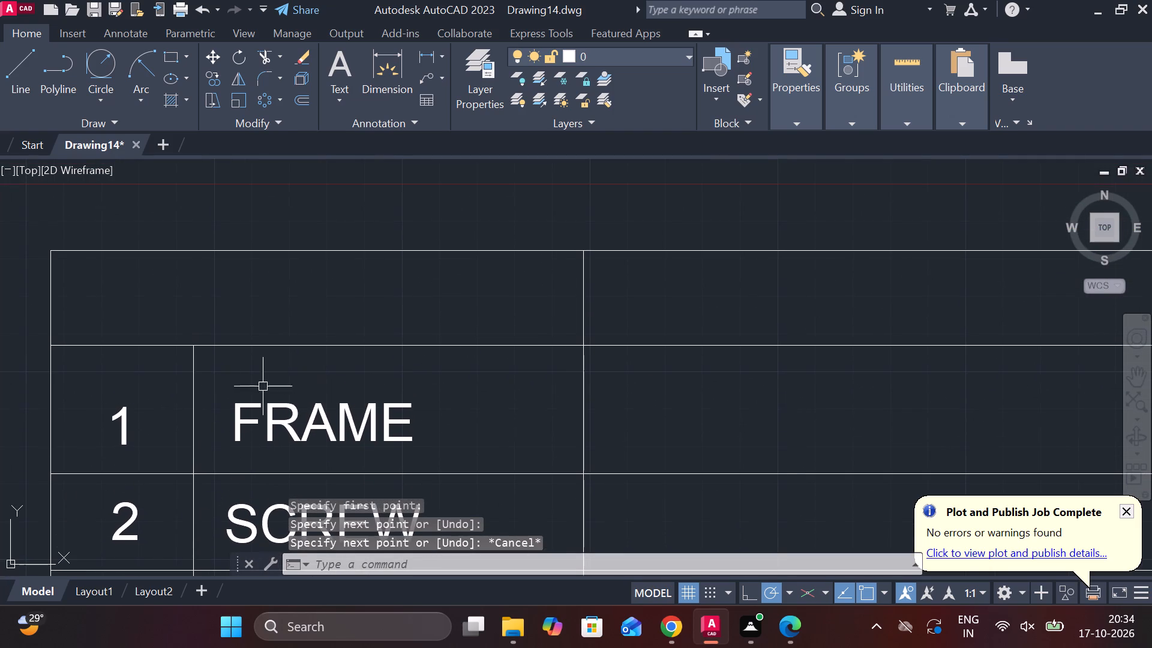
{"action": "left_click", "coordinate": [193, 378]}
{"action": "left_click", "coordinate": [193, 349]}
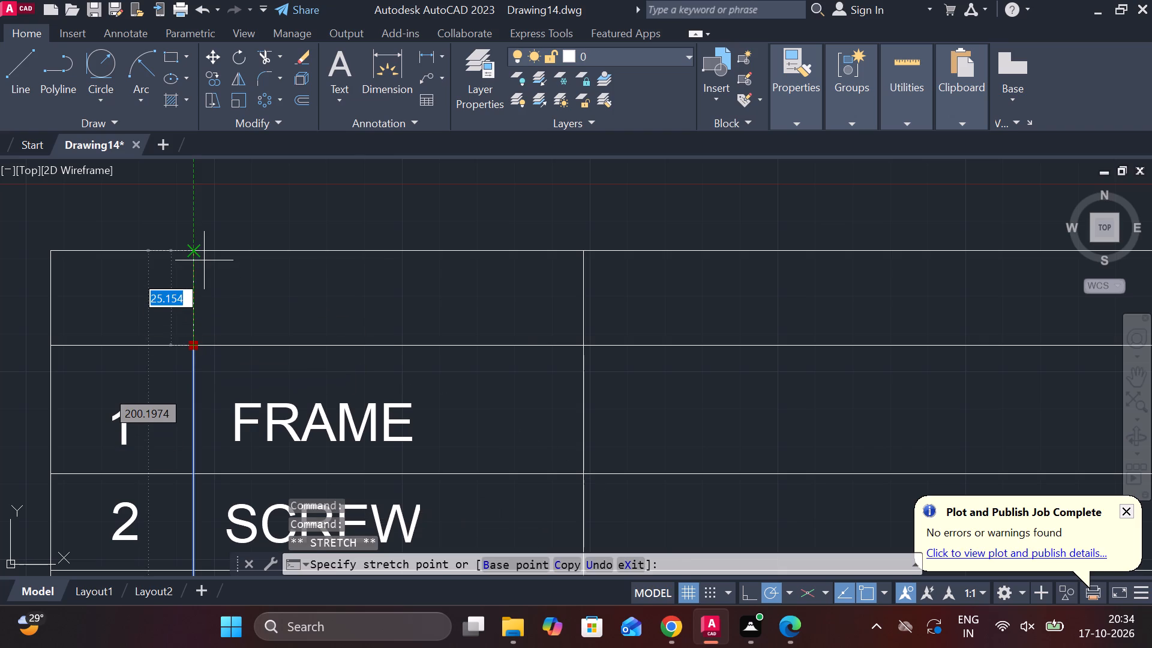
{"action": "left_click", "coordinate": [202, 246]}
{"action": "key", "text": "Escape"}
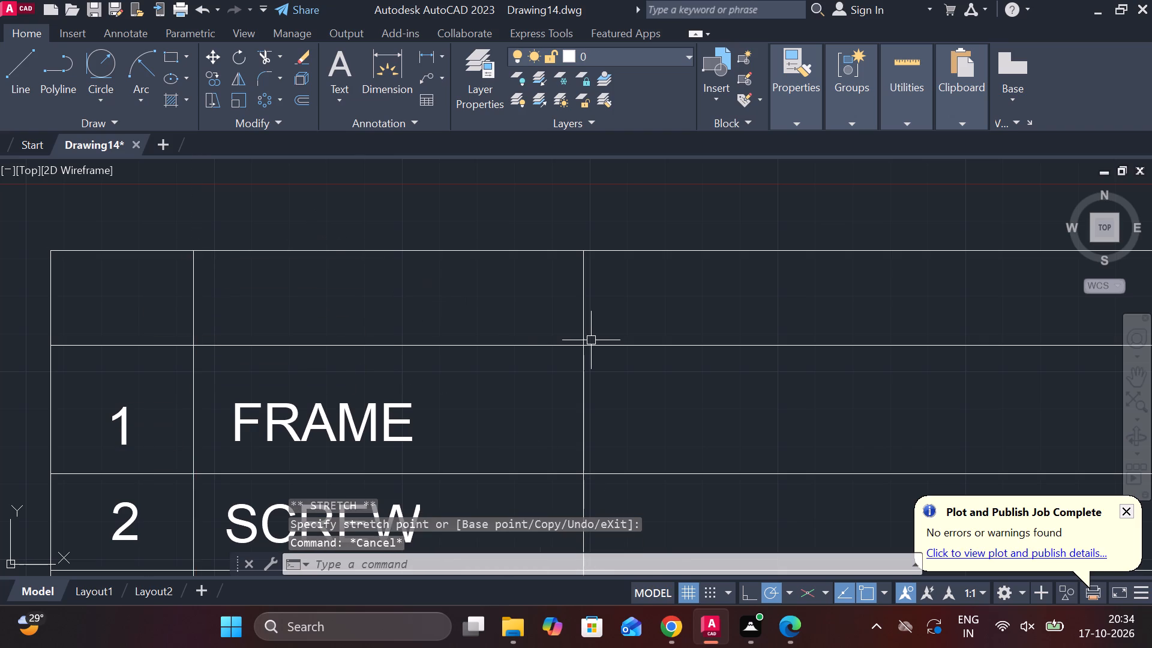
Add the multiline text NAME at height 10 in the header cell above FRAME.
{"action": "type", "text": "MT"}
{"action": "key", "text": "space"}
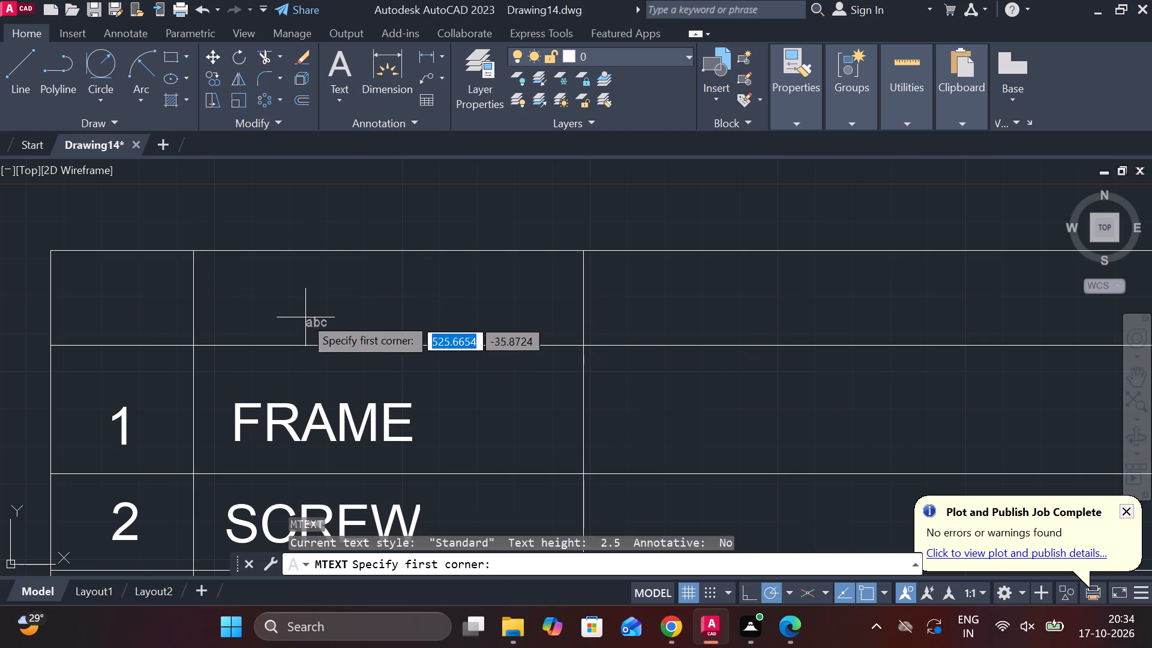
{"action": "left_click", "coordinate": [243, 277]}
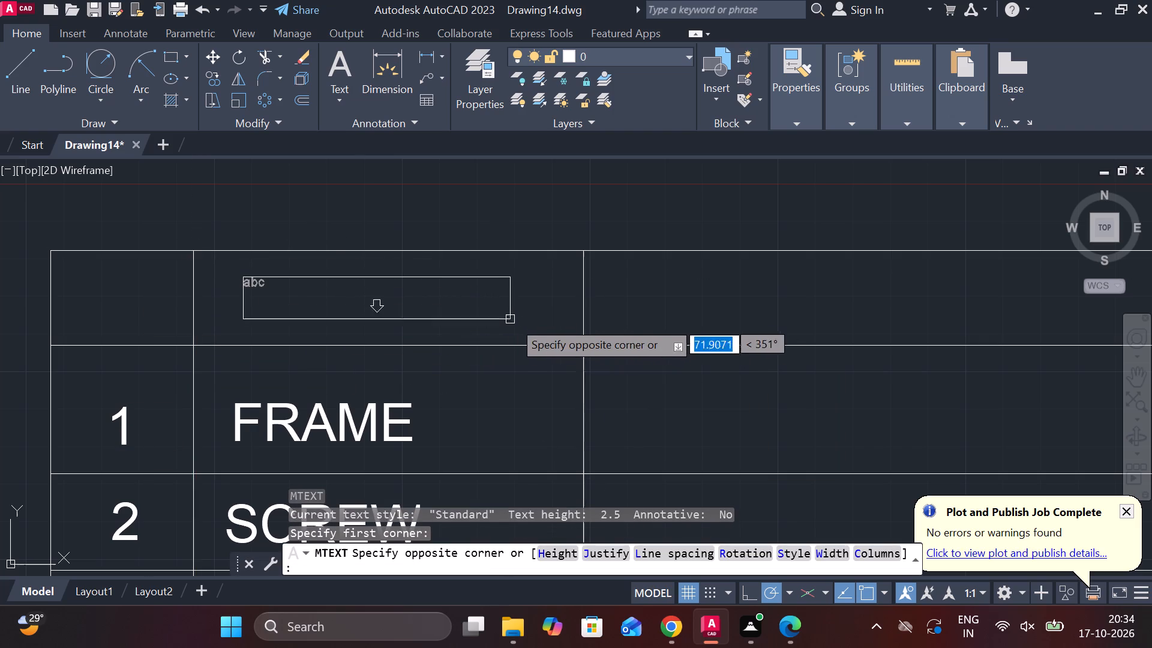
{"action": "left_click", "coordinate": [529, 332]}
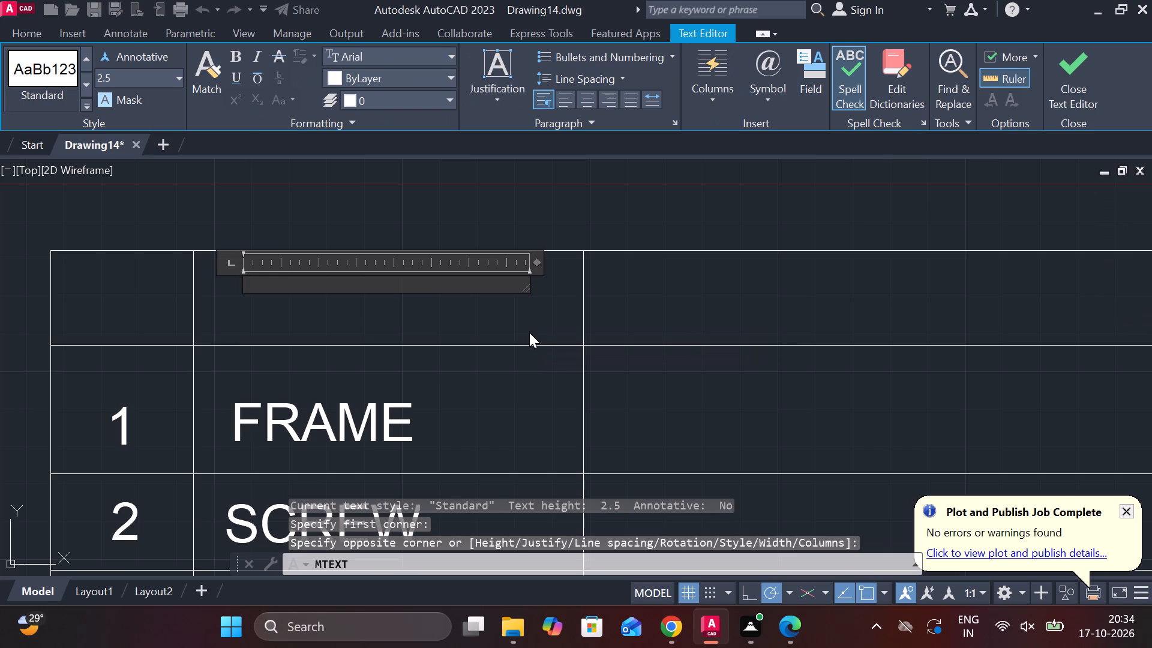
{"action": "left_click", "coordinate": [184, 77]}
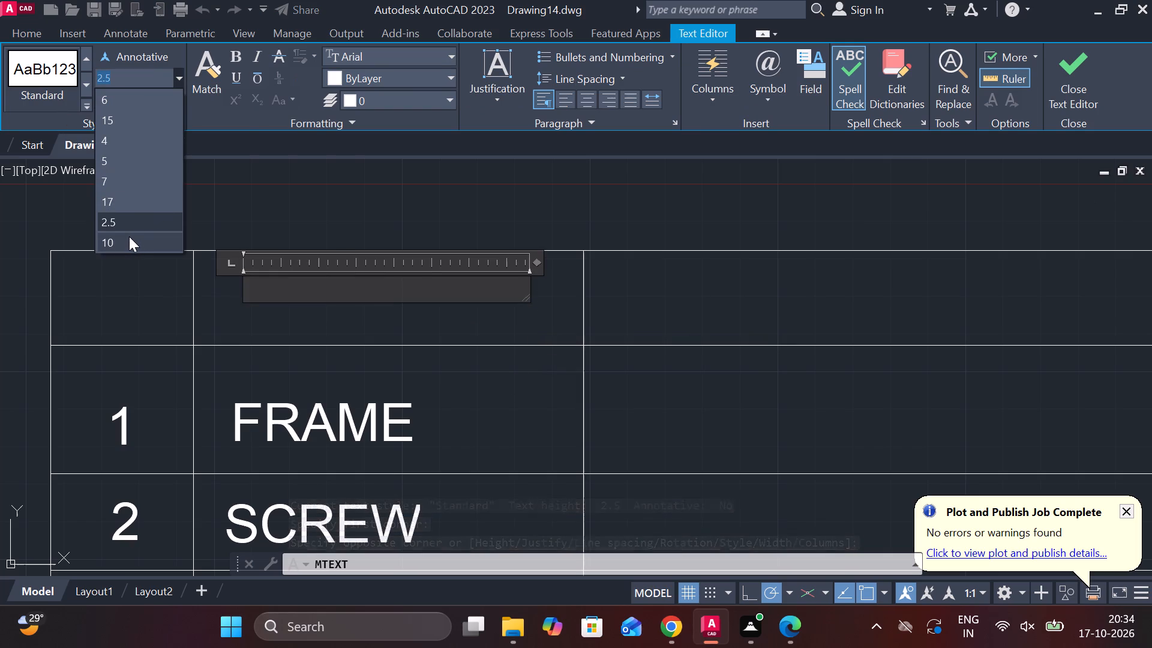
{"action": "left_click", "coordinate": [125, 241]}
{"action": "type", "text": "NA"}
{"action": "type", "text": "ME"}
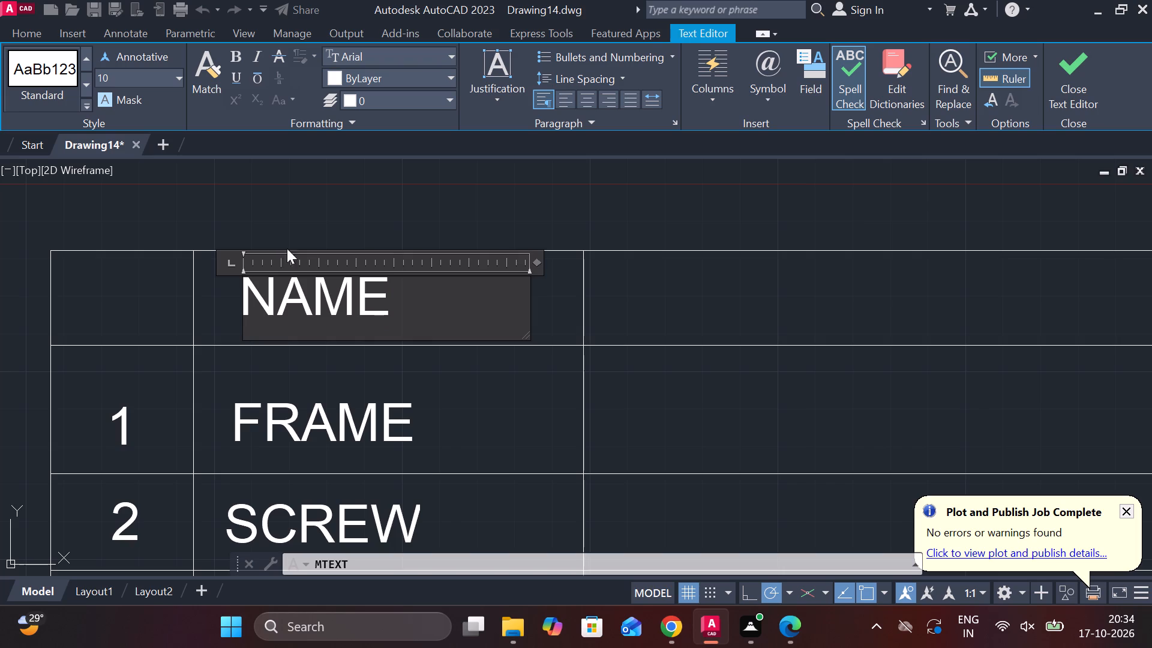
{"action": "left_click", "coordinate": [1091, 85]}
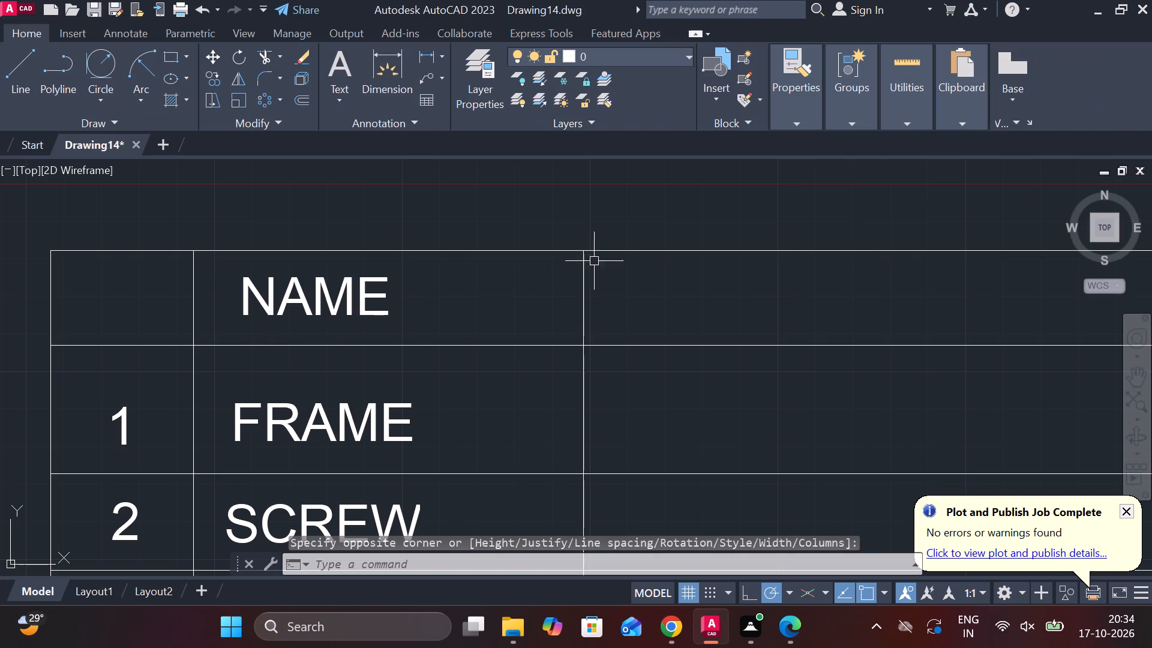
Add the multiline text S.NO at height 10 in the header cell above the row numbers.
{"action": "middle_click_drag", "start_coordinate": [463, 311], "coordinate": [625, 250]}
{"action": "scroll", "coordinate": [603, 243], "scroll_direction": "down", "scroll_amount": 1}
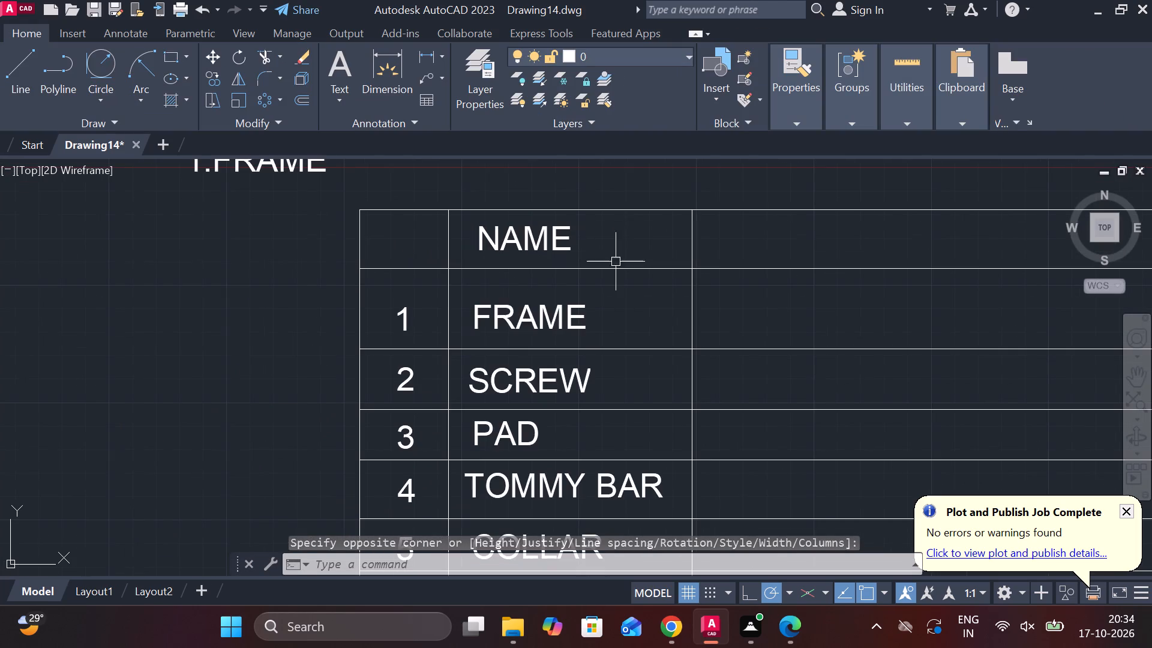
{"action": "scroll", "coordinate": [404, 250], "scroll_direction": "up", "scroll_amount": 2}
{"action": "key", "text": "space"}
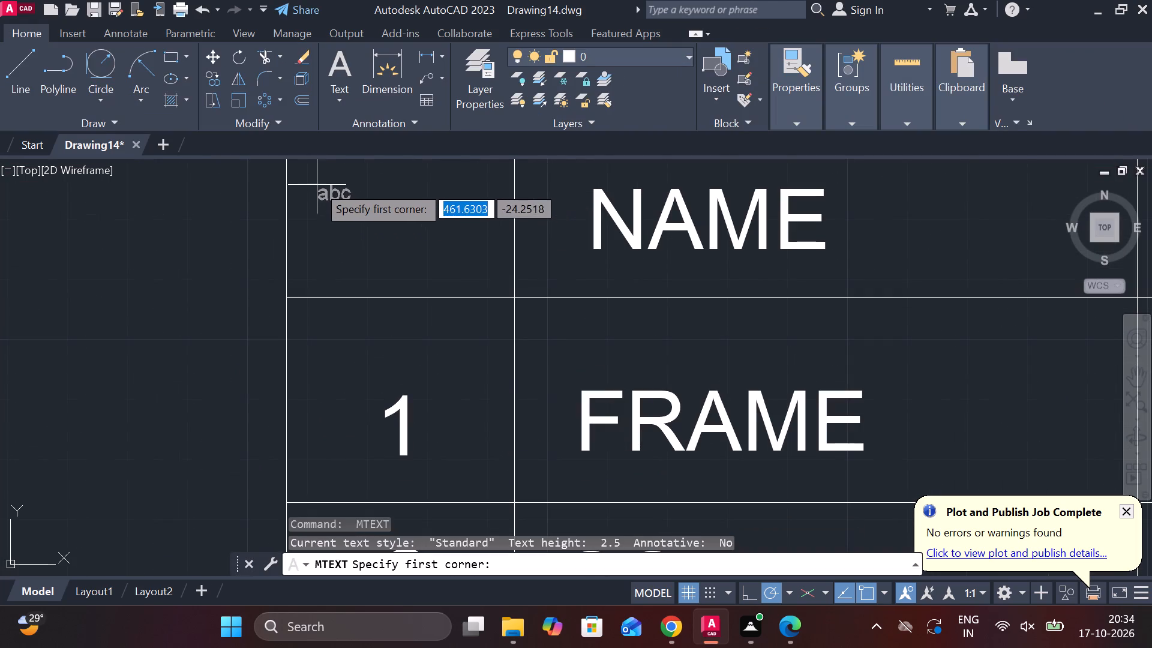
{"action": "left_click", "coordinate": [310, 174]}
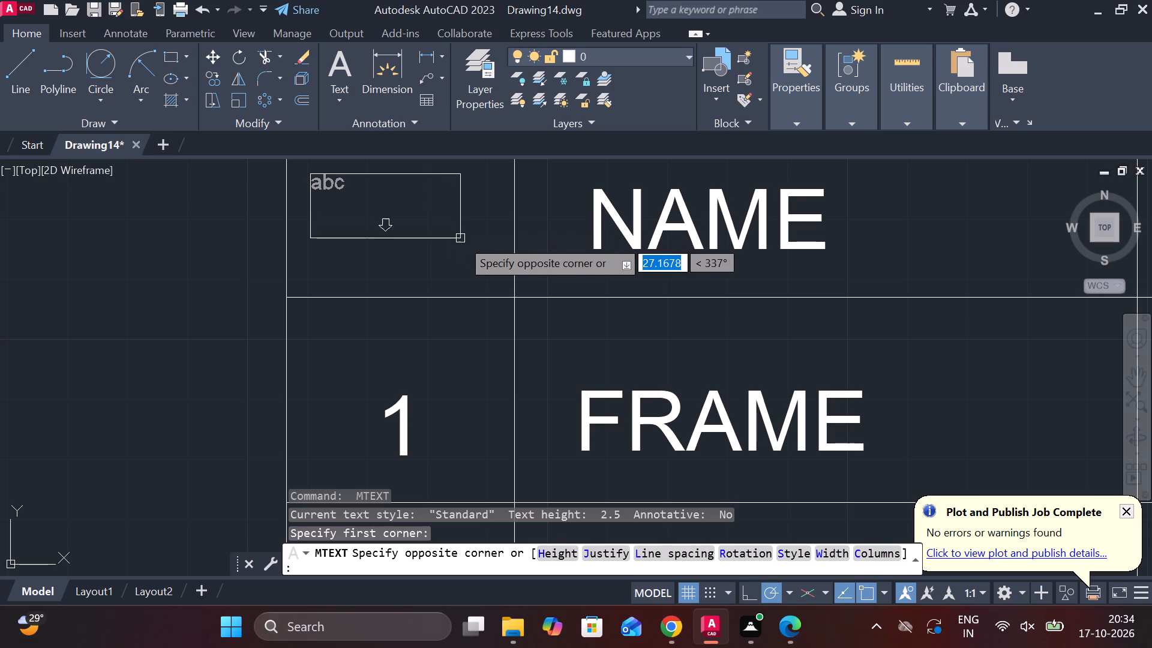
{"action": "left_click", "coordinate": [475, 249]}
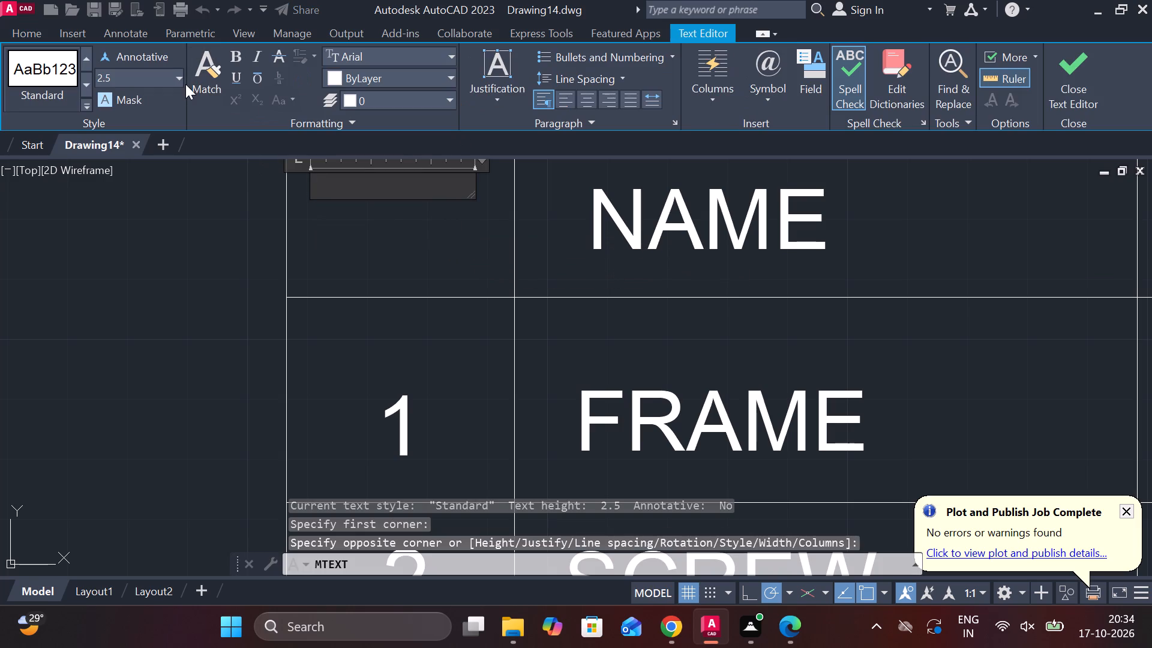
{"action": "left_click", "coordinate": [185, 85]}
{"action": "left_click", "coordinate": [177, 80]}
{"action": "left_click", "coordinate": [134, 241]}
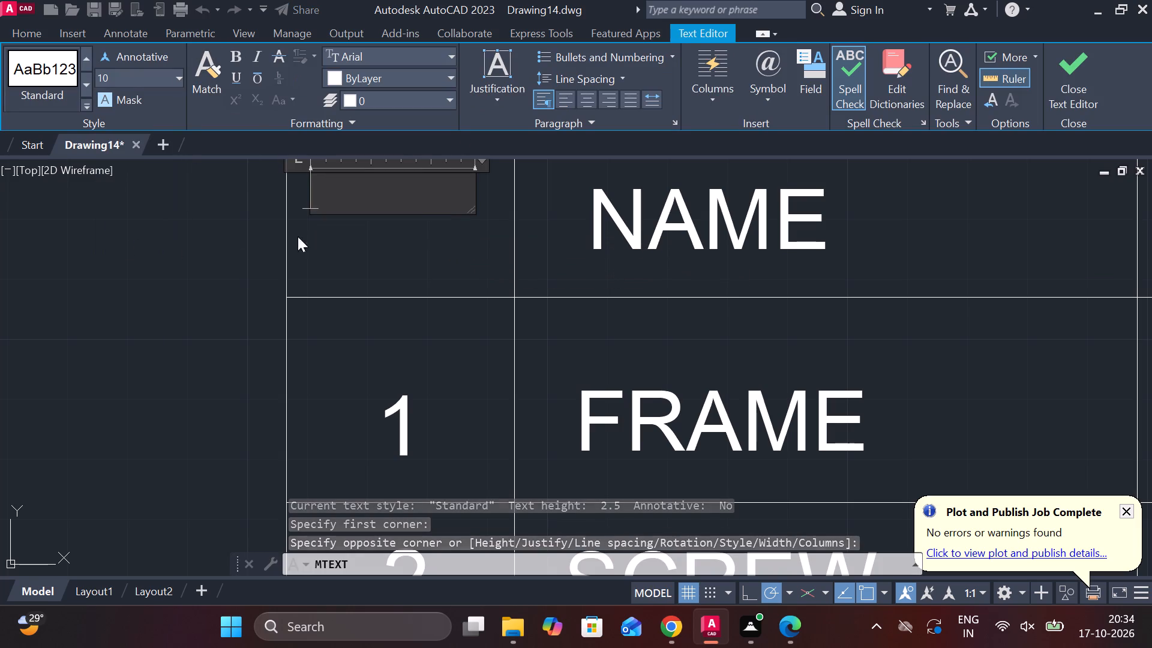
{"action": "type", "text": "S.NO"}
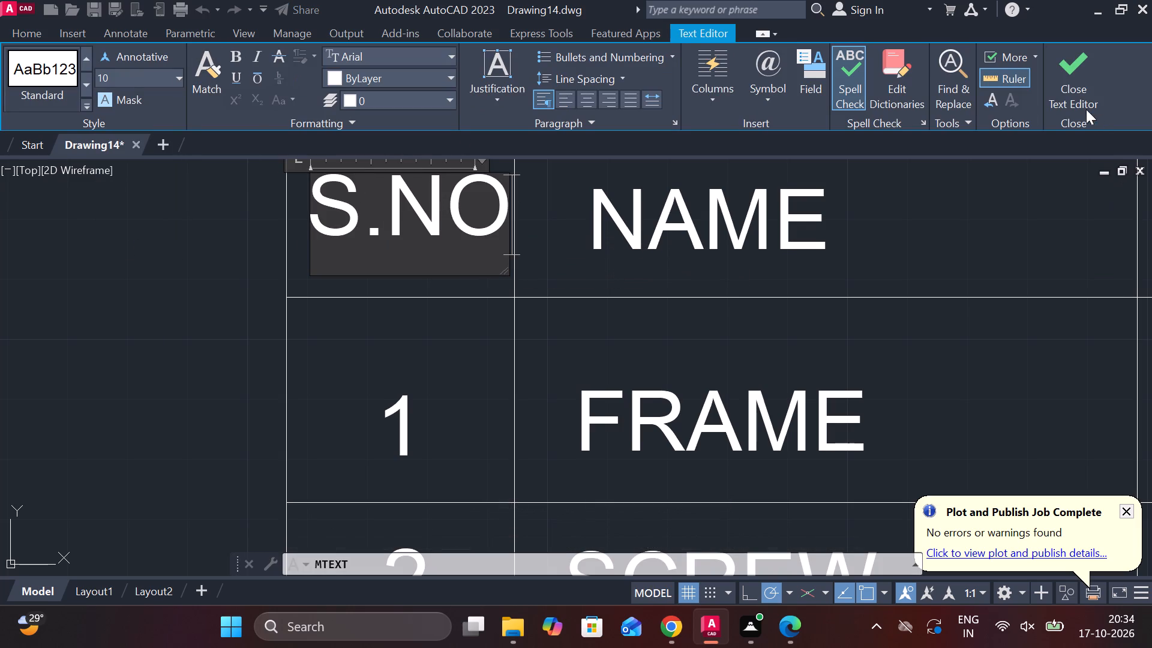
{"action": "left_click", "coordinate": [1069, 92]}
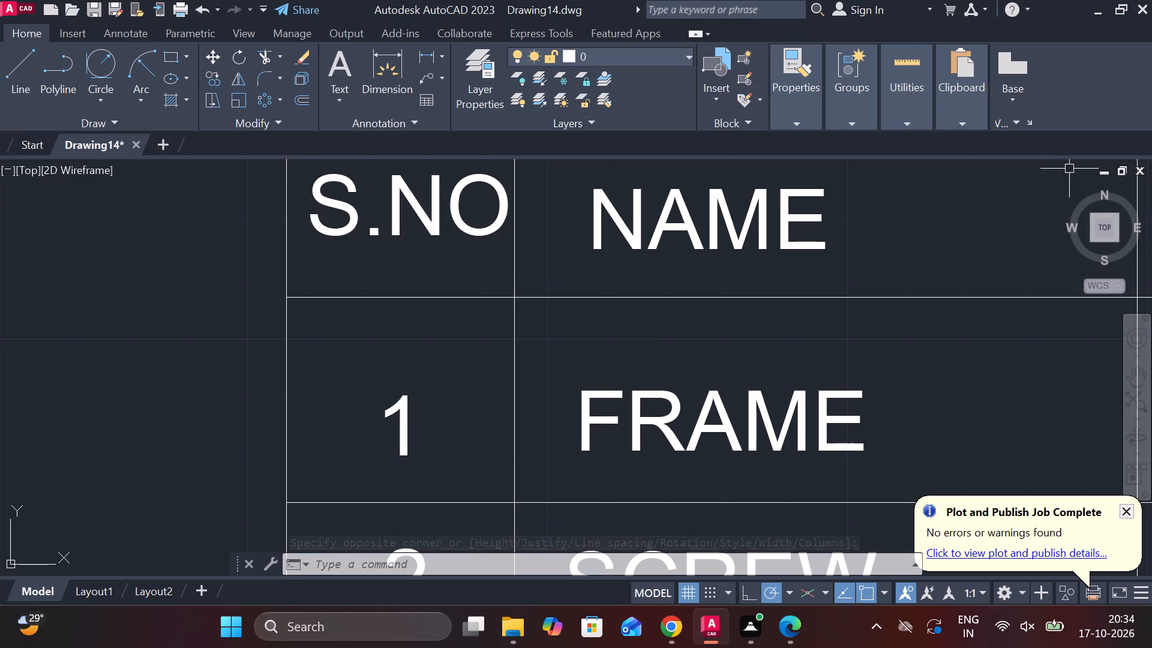
Move the S.NO header text straight down about 2.8 units within its cell.
{"action": "scroll", "coordinate": [932, 254], "scroll_direction": "down", "scroll_amount": 1}
{"action": "left_click", "coordinate": [639, 232]}
{"action": "scroll", "coordinate": [694, 221], "scroll_direction": "up", "scroll_amount": 1}
{"action": "left_click", "coordinate": [454, 195]}
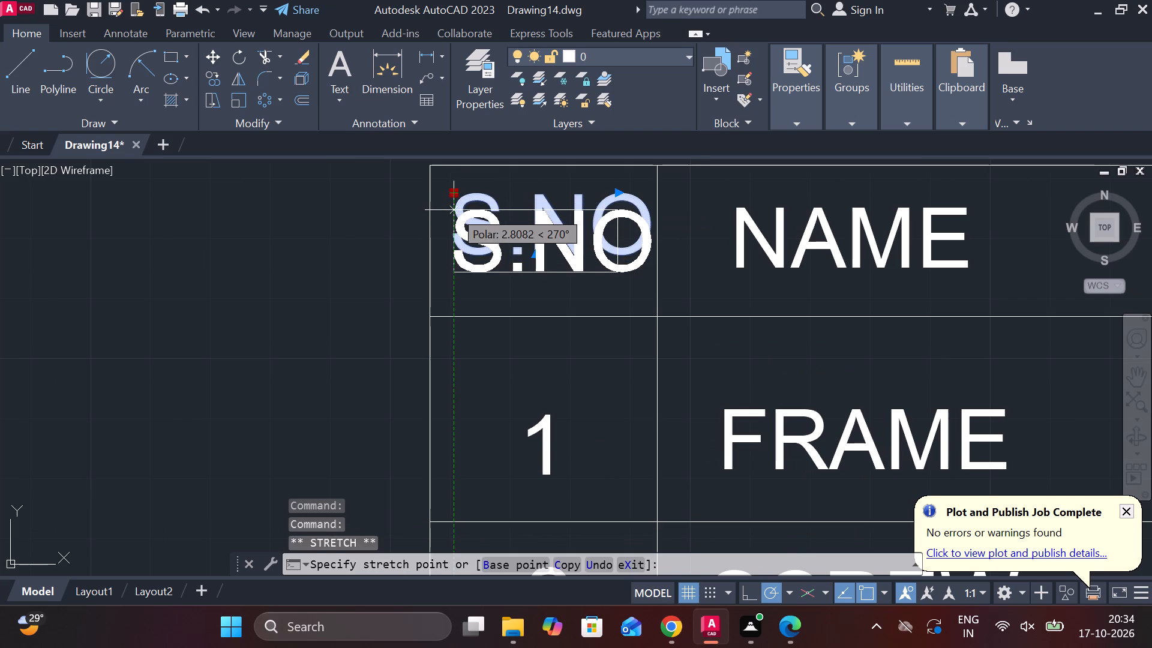
{"action": "left_click", "coordinate": [454, 210]}
{"action": "key", "text": "Escape"}
Add the multiline text MATERIAL at height 10 in the header cell beside NAME.
{"action": "scroll", "coordinate": [671, 292], "scroll_direction": "down", "scroll_amount": 2}
{"action": "middle_click_drag", "start_coordinate": [707, 316], "coordinate": [658, 316]}
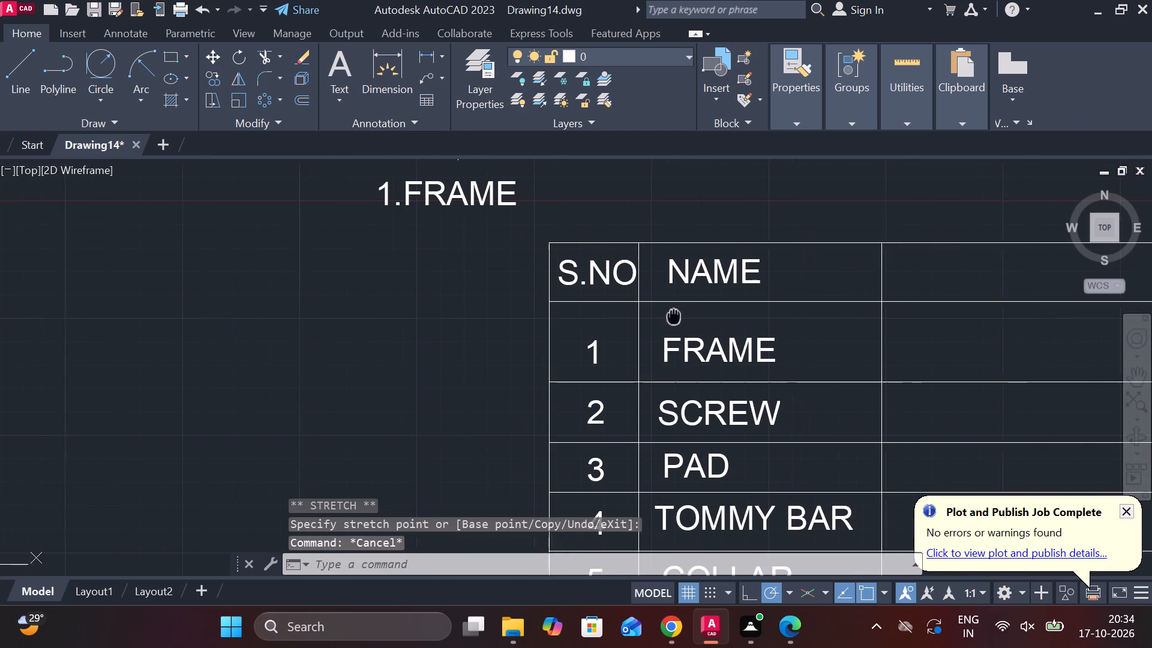
{"action": "middle_click_drag", "start_coordinate": [658, 316], "coordinate": [653, 316]}
{"action": "middle_click_drag", "start_coordinate": [672, 328], "coordinate": [504, 278]}
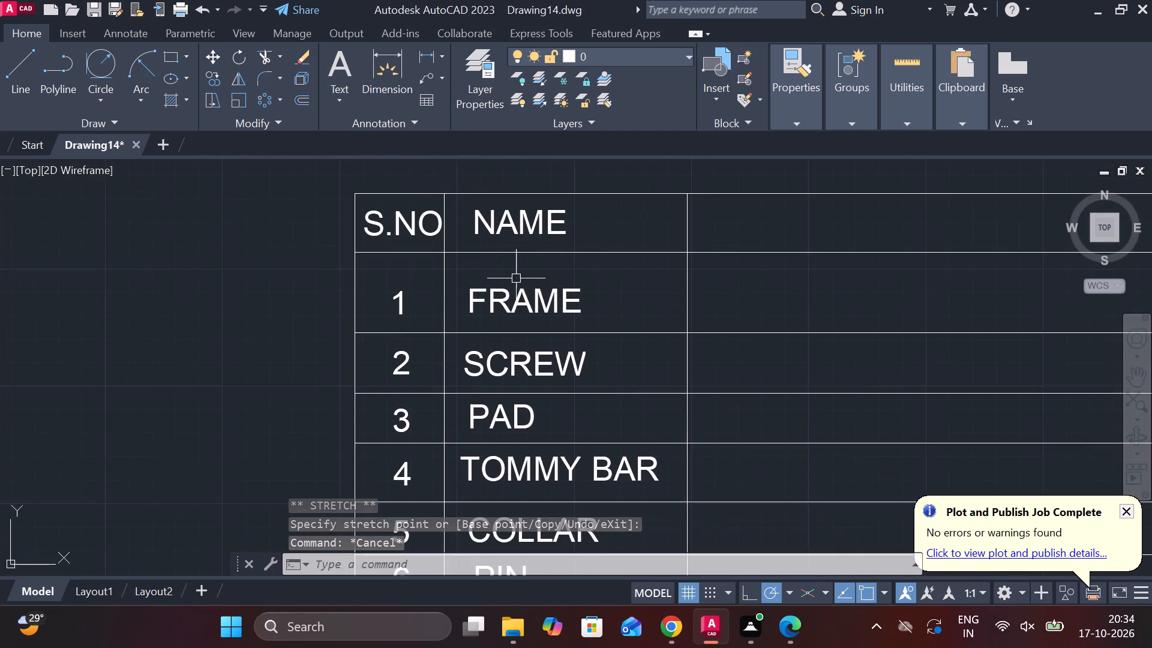
{"action": "middle_click_drag", "start_coordinate": [712, 301], "coordinate": [586, 304]}
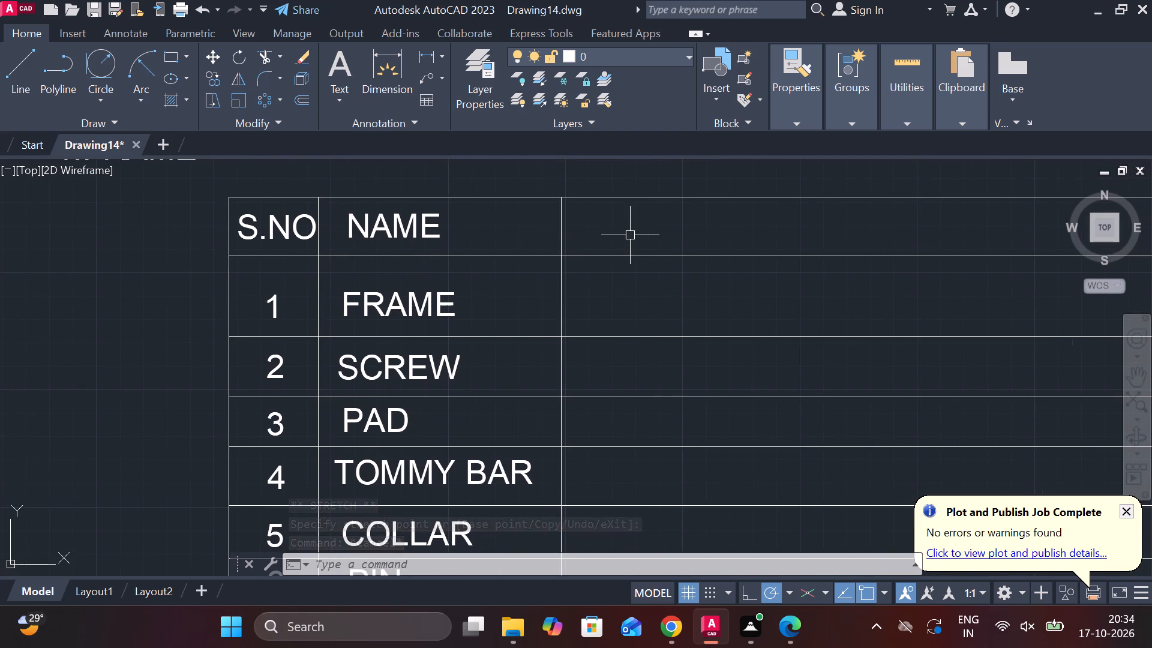
{"action": "key", "text": "space"}
{"action": "scroll", "coordinate": [622, 224], "scroll_direction": "up", "scroll_amount": 1}
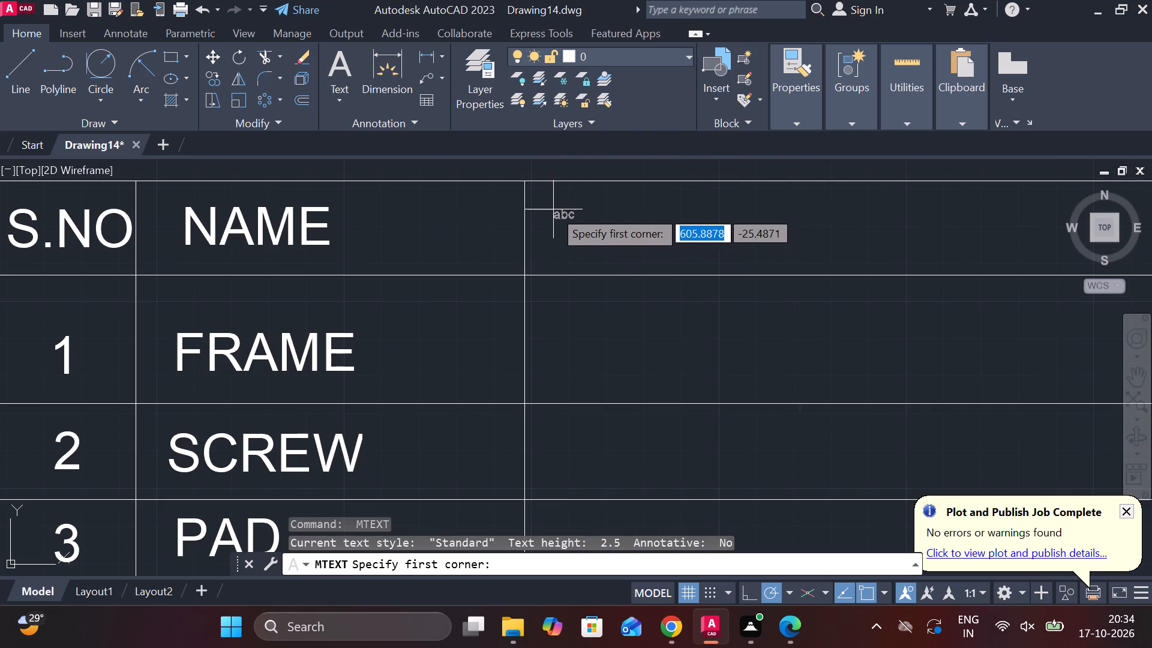
{"action": "left_click", "coordinate": [553, 209]}
{"action": "left_click", "coordinate": [929, 250]}
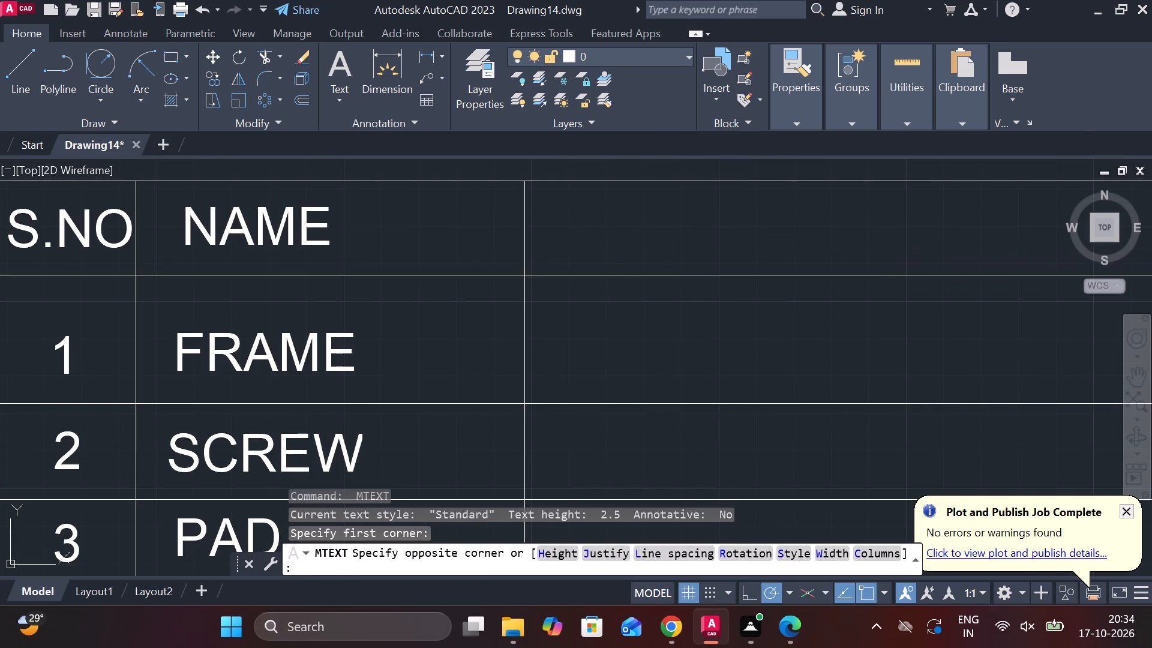
{"action": "left_click", "coordinate": [178, 83]}
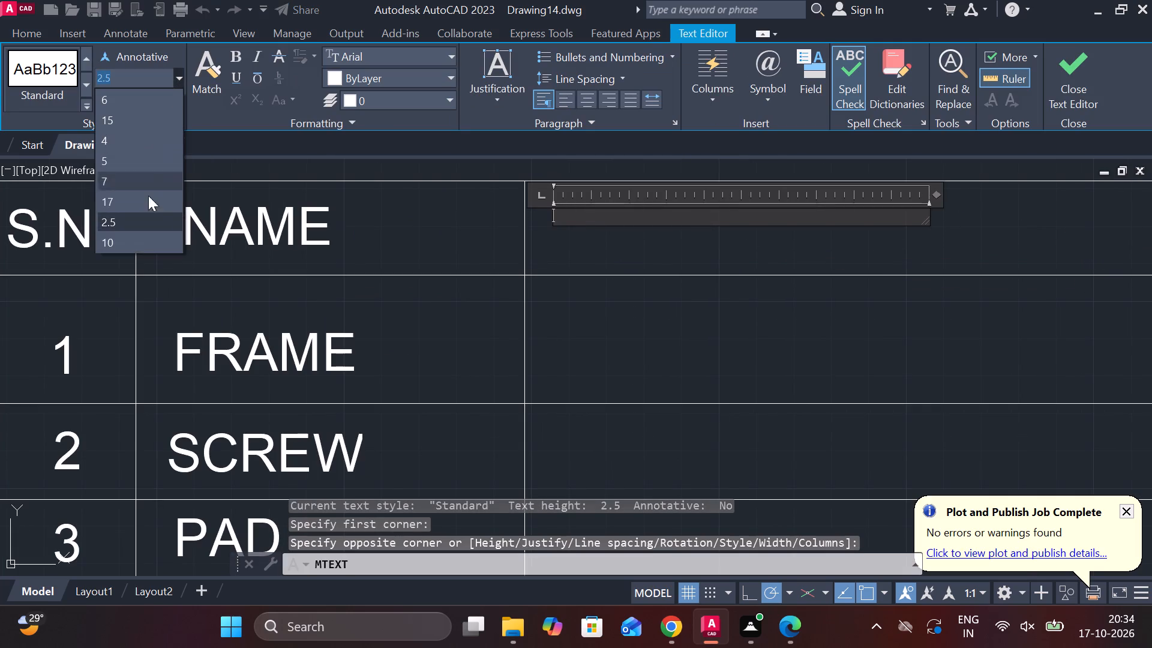
{"action": "left_click", "coordinate": [137, 235]}
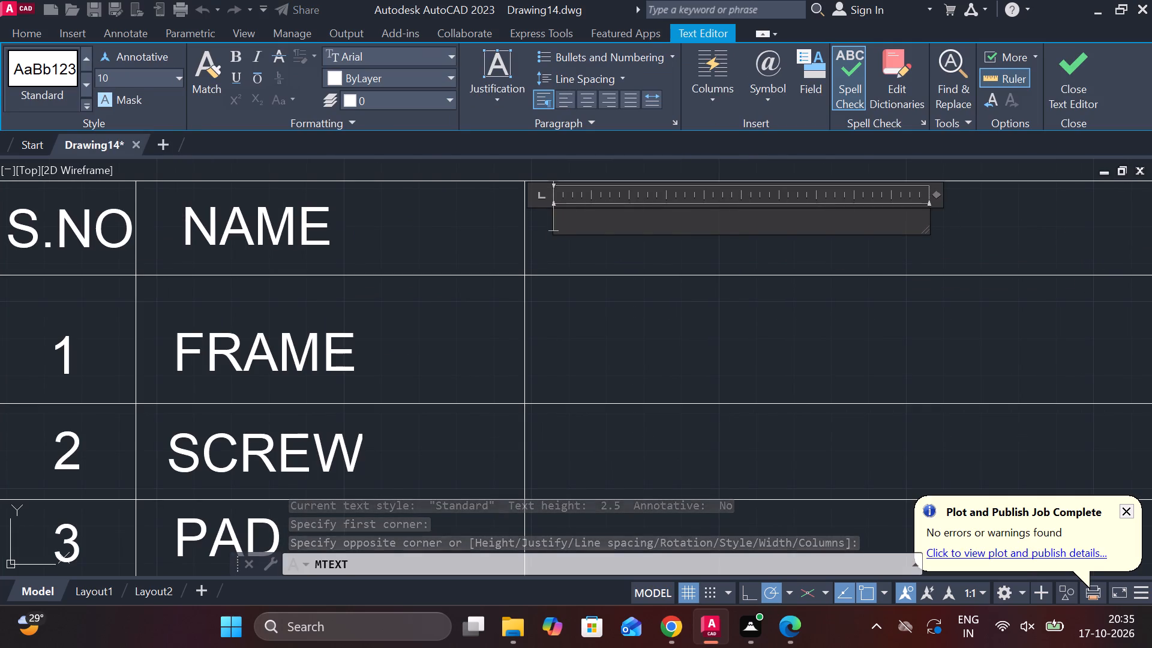
{"action": "type", "text": "MAT"}
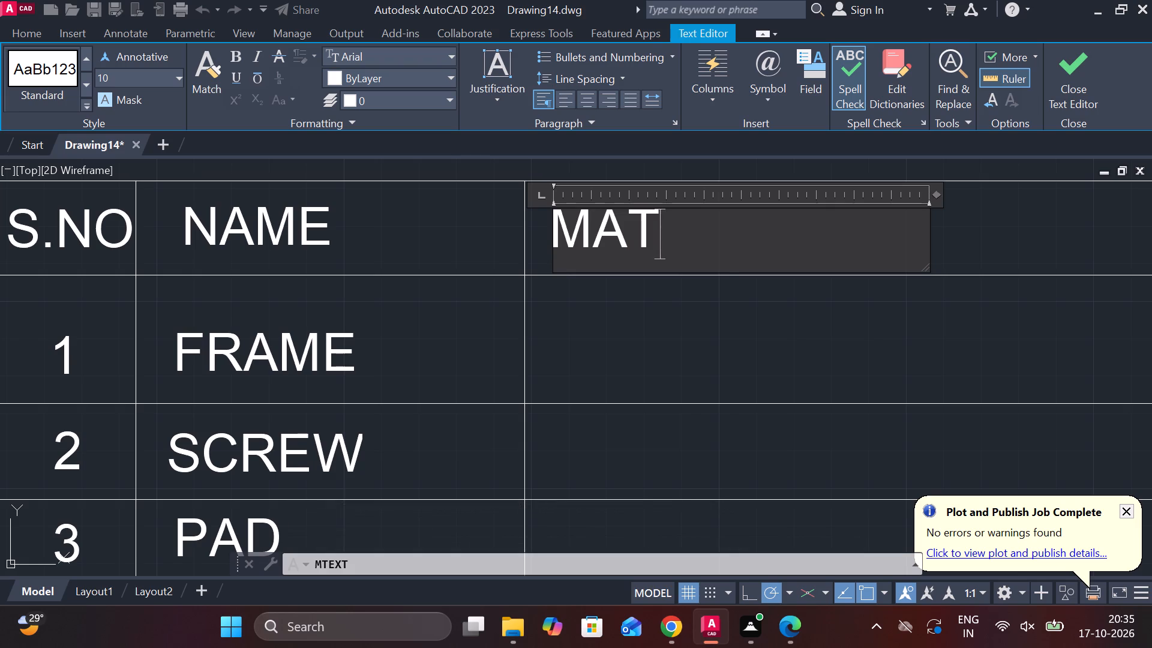
{"action": "type", "text": "ERIA"}
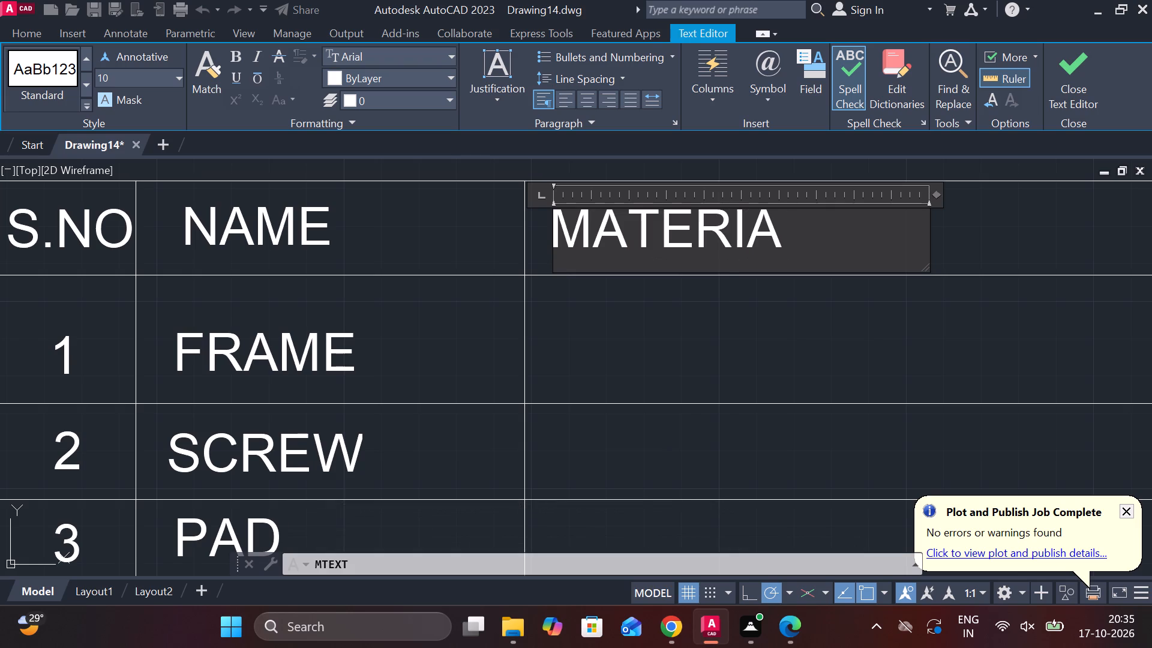
{"action": "key", "text": "l"}
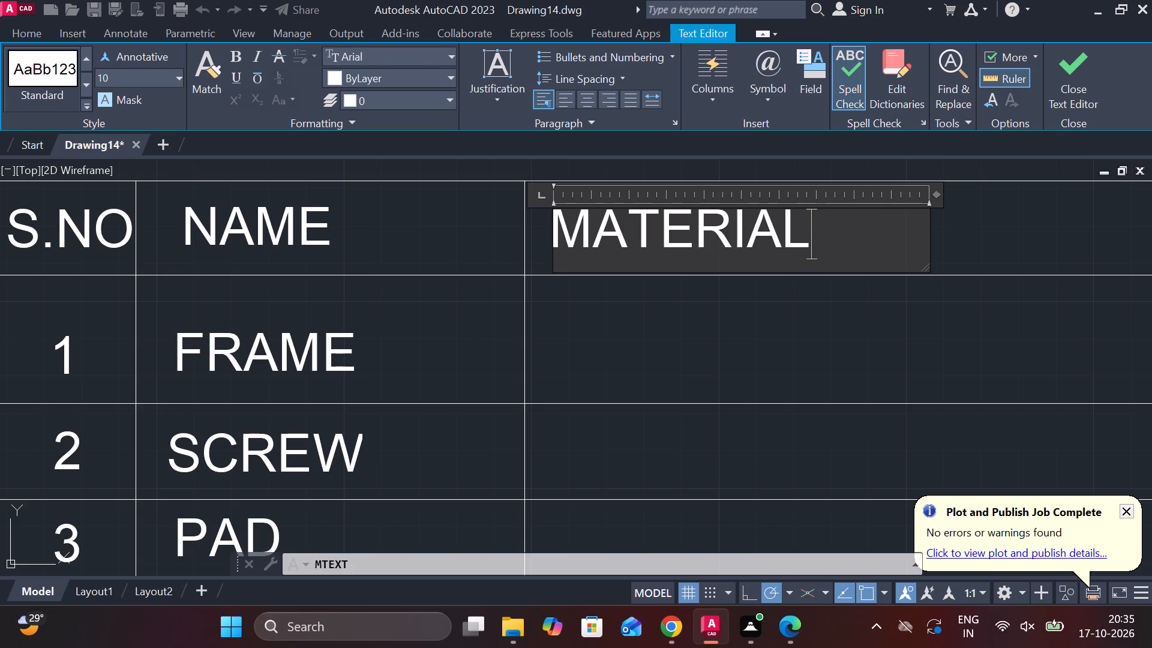
{"action": "key", "text": "BackSpace"}
{"action": "key", "text": "BackSpace"}
{"action": "key", "text": "BackSpace"}
{"action": "key", "text": "BackSpace"}
{"action": "key", "text": "BackSpace"}
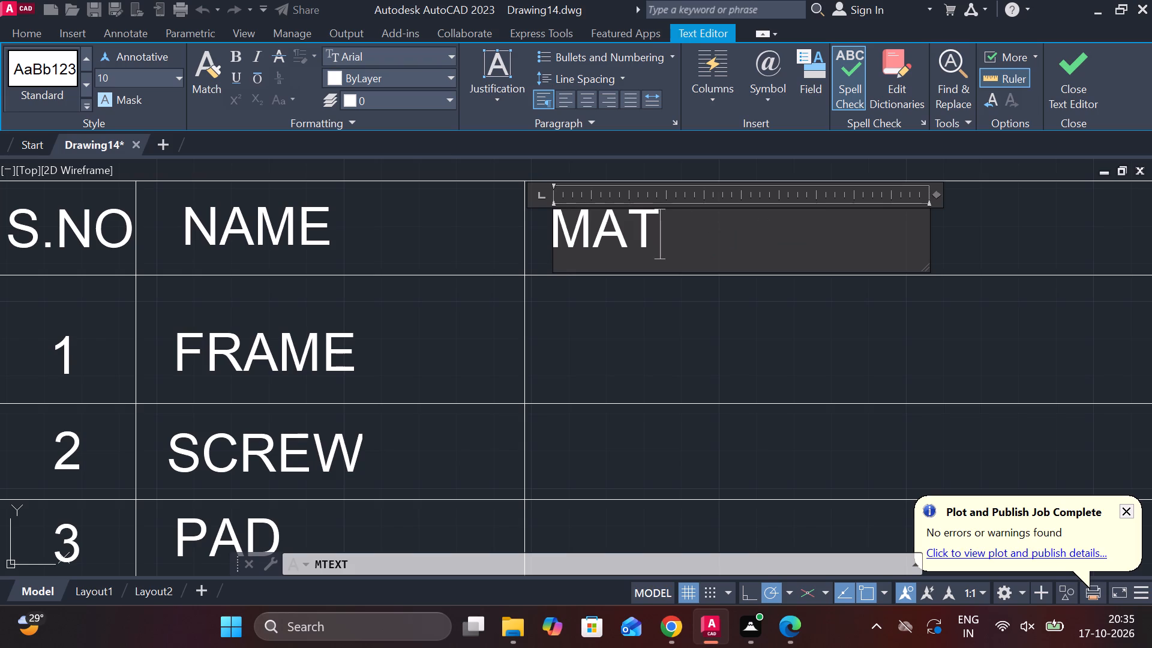
{"action": "type", "text": "ERIAL"}
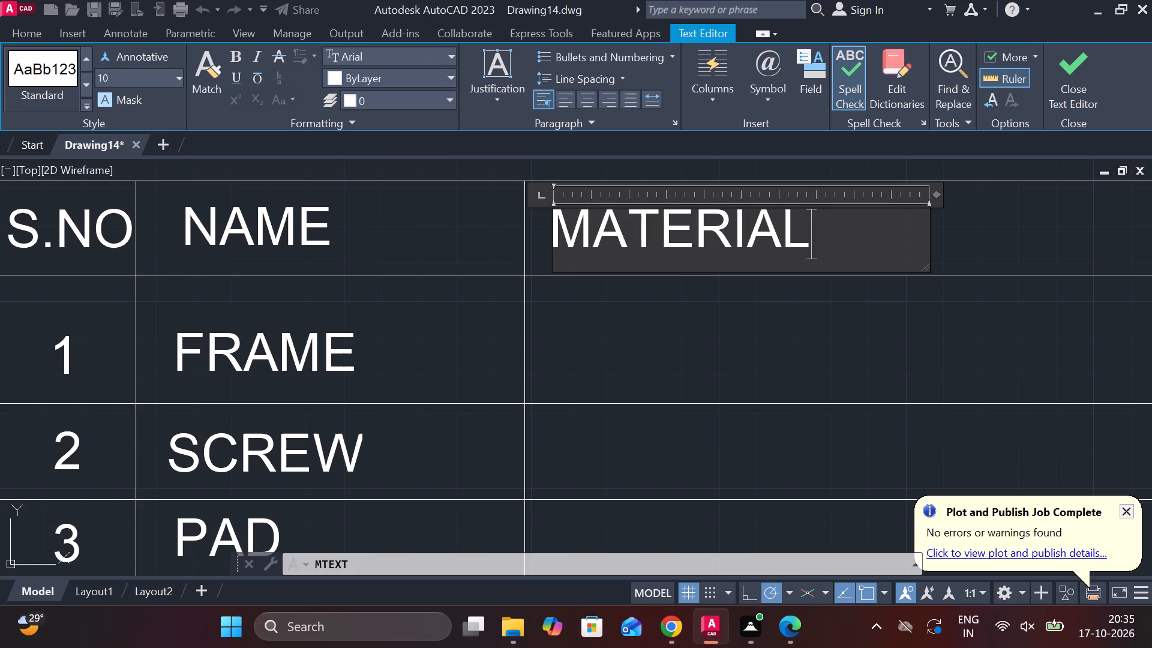
{"action": "left_click", "coordinate": [1072, 77]}
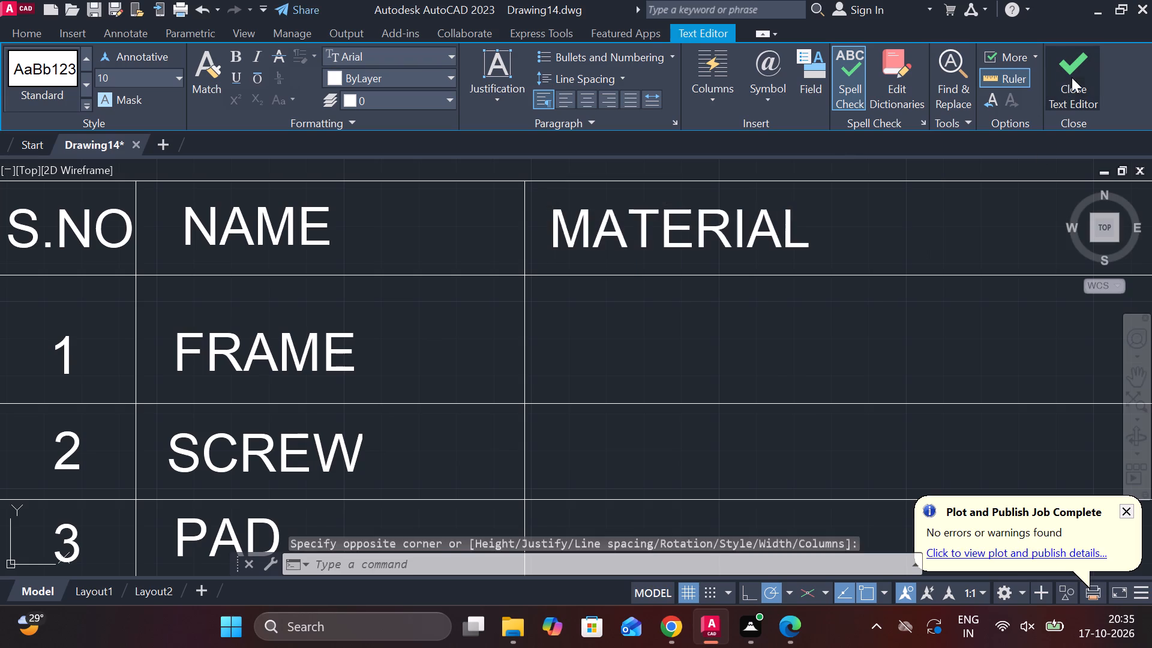
Add the multiline text CAST IRON at height 10 in FRAME's MATERIAL cell, widening its frame to fit one line.
{"action": "scroll", "coordinate": [518, 315], "scroll_direction": "down", "scroll_amount": 1}
{"action": "scroll", "coordinate": [535, 319], "scroll_direction": "up", "scroll_amount": 1}
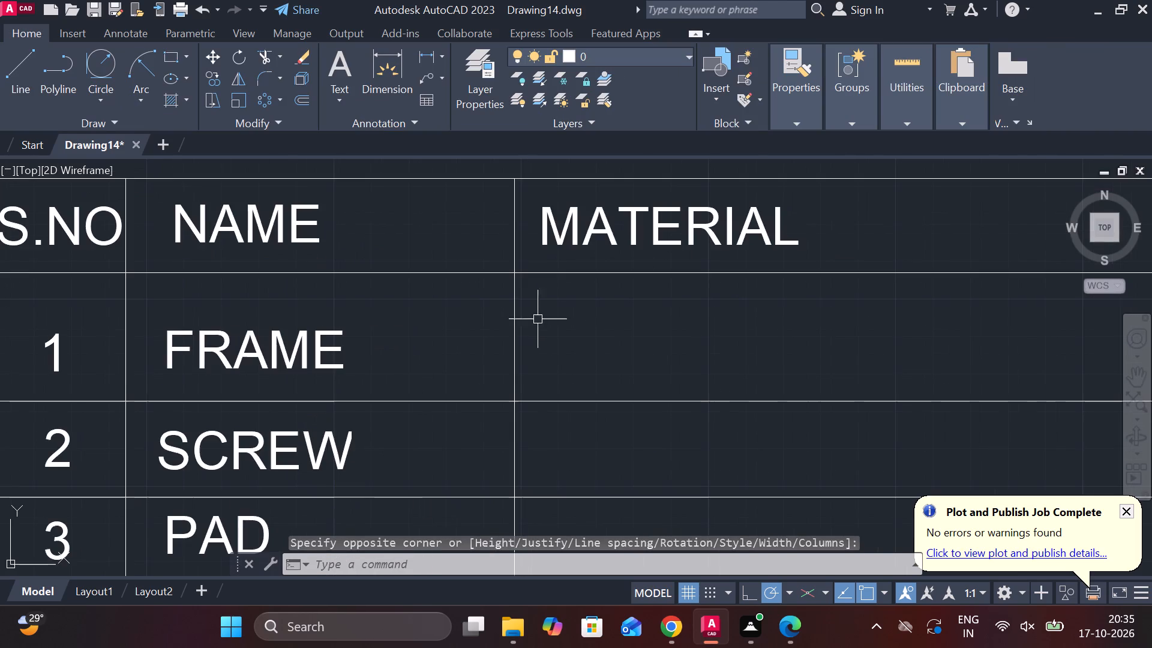
{"action": "scroll", "coordinate": [555, 321], "scroll_direction": "down", "scroll_amount": 1}
{"action": "scroll", "coordinate": [580, 365], "scroll_direction": "down", "scroll_amount": 1}
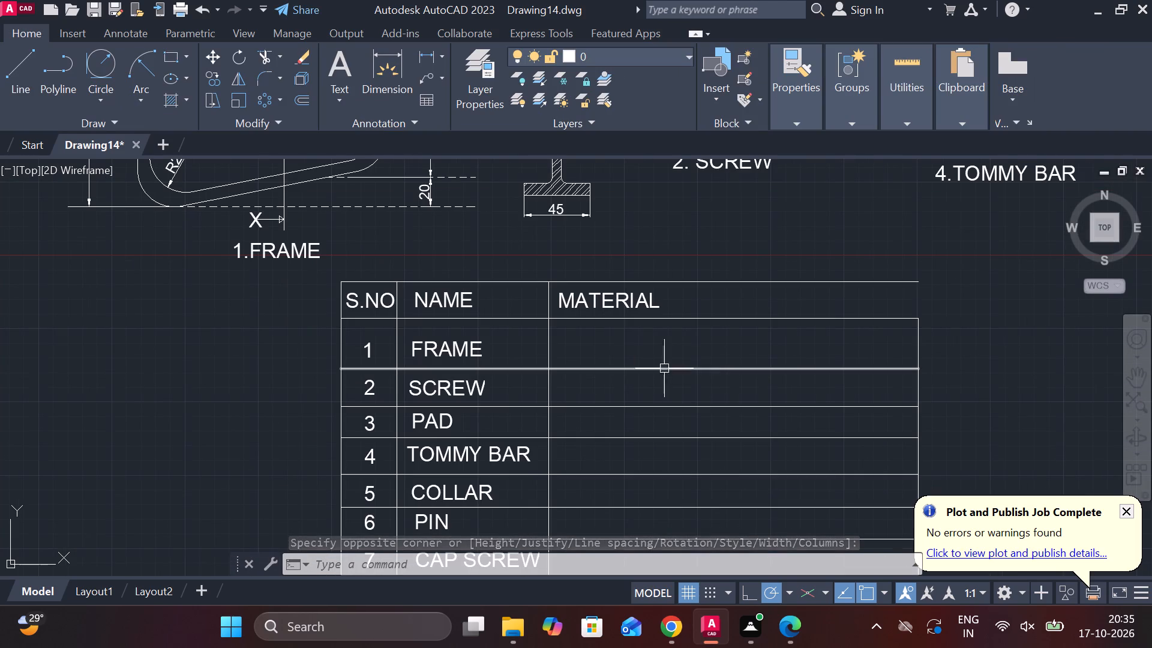
{"action": "scroll", "coordinate": [802, 354], "scroll_direction": "down", "scroll_amount": 1}
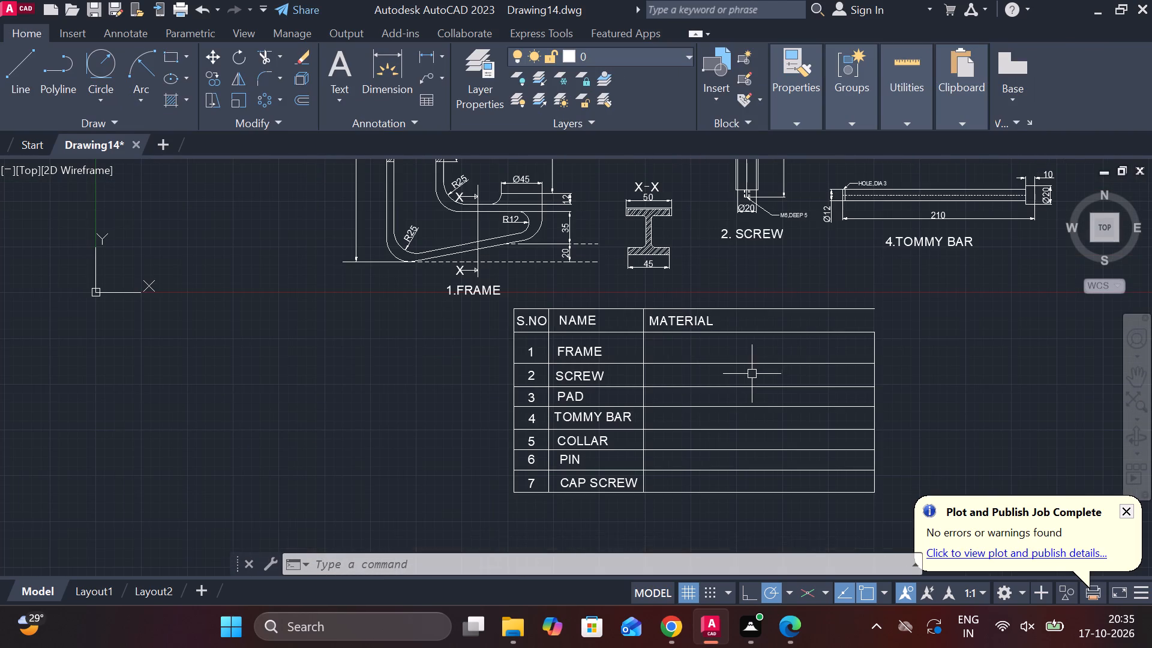
{"action": "scroll", "coordinate": [695, 367], "scroll_direction": "up", "scroll_amount": 1}
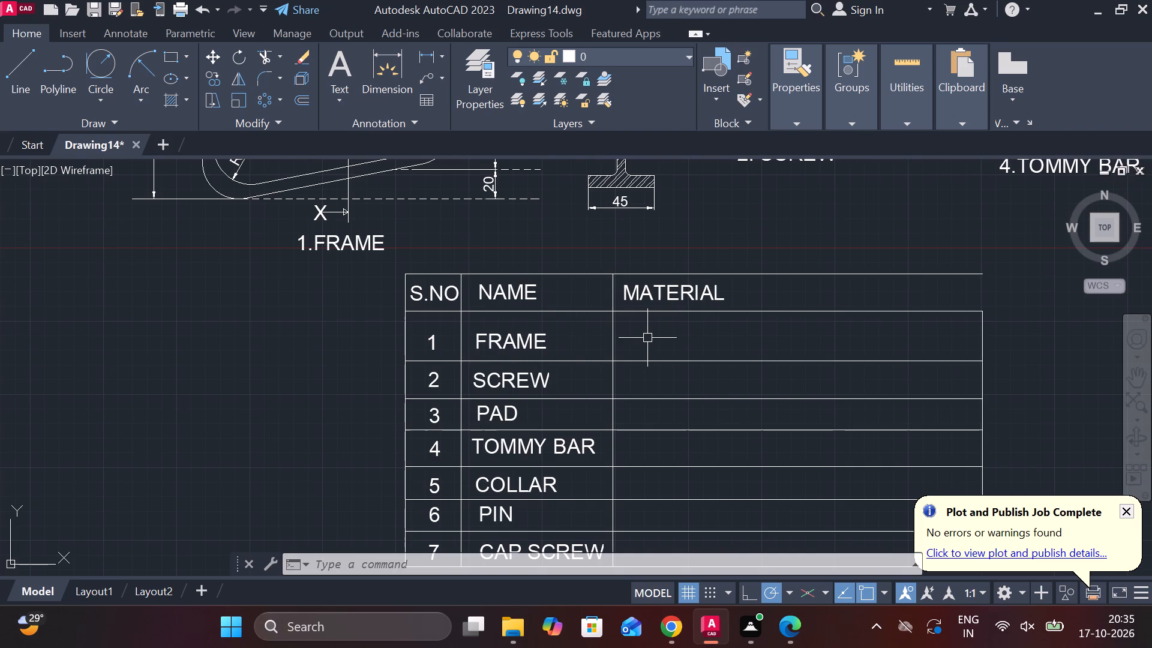
{"action": "key", "text": "space"}
{"action": "scroll", "coordinate": [649, 338], "scroll_direction": "up", "scroll_amount": 3}
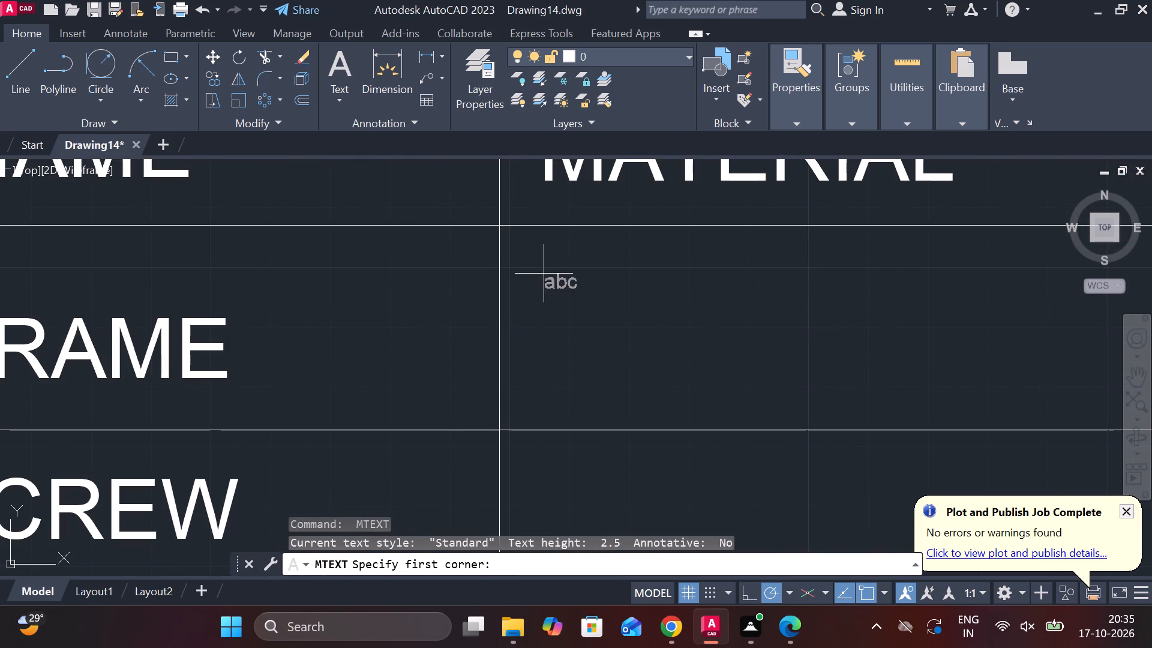
{"action": "left_click", "coordinate": [544, 274]}
{"action": "left_click", "coordinate": [983, 364]}
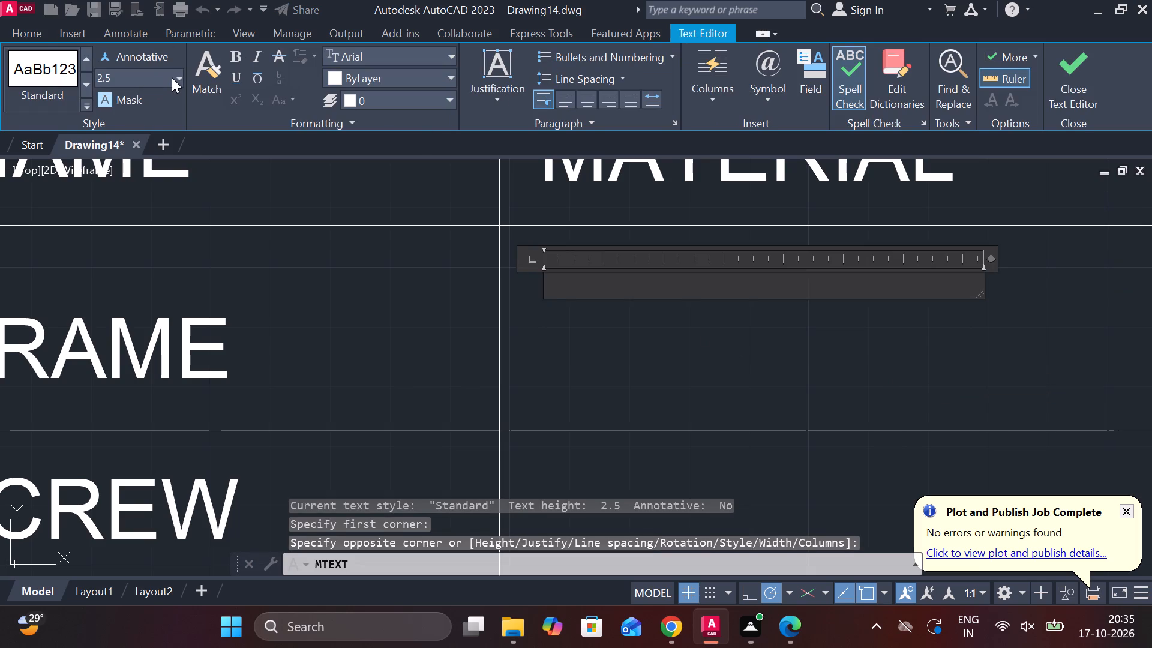
{"action": "left_click", "coordinate": [176, 74]}
{"action": "left_click", "coordinate": [139, 237]}
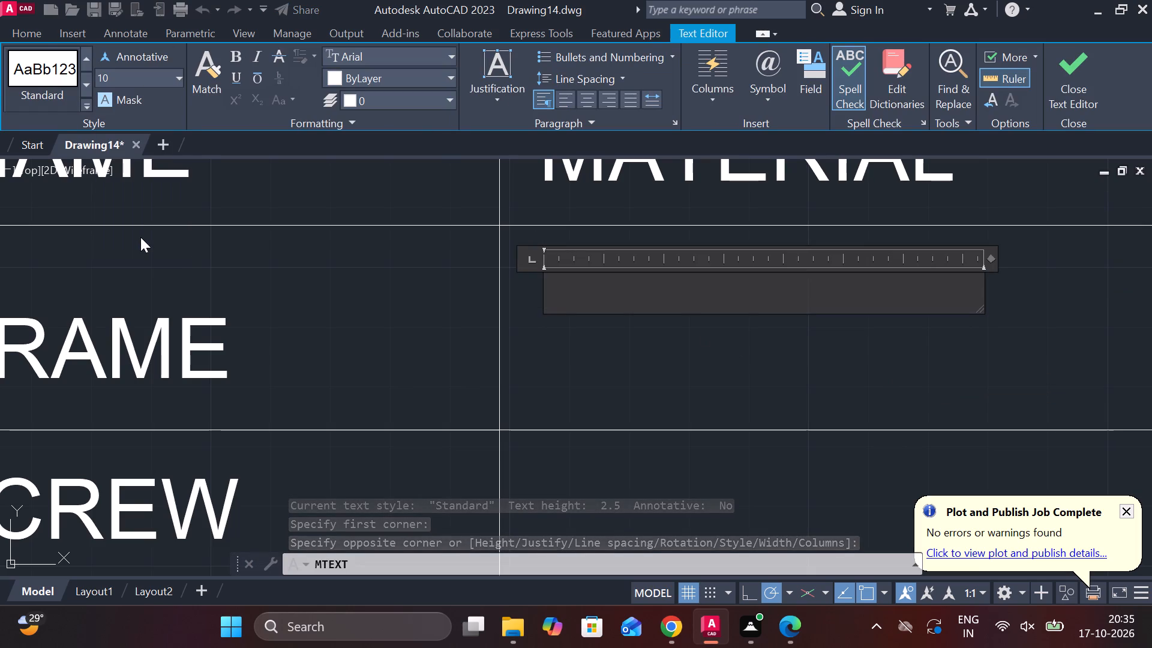
{"action": "type", "text": "CAST ITO"}
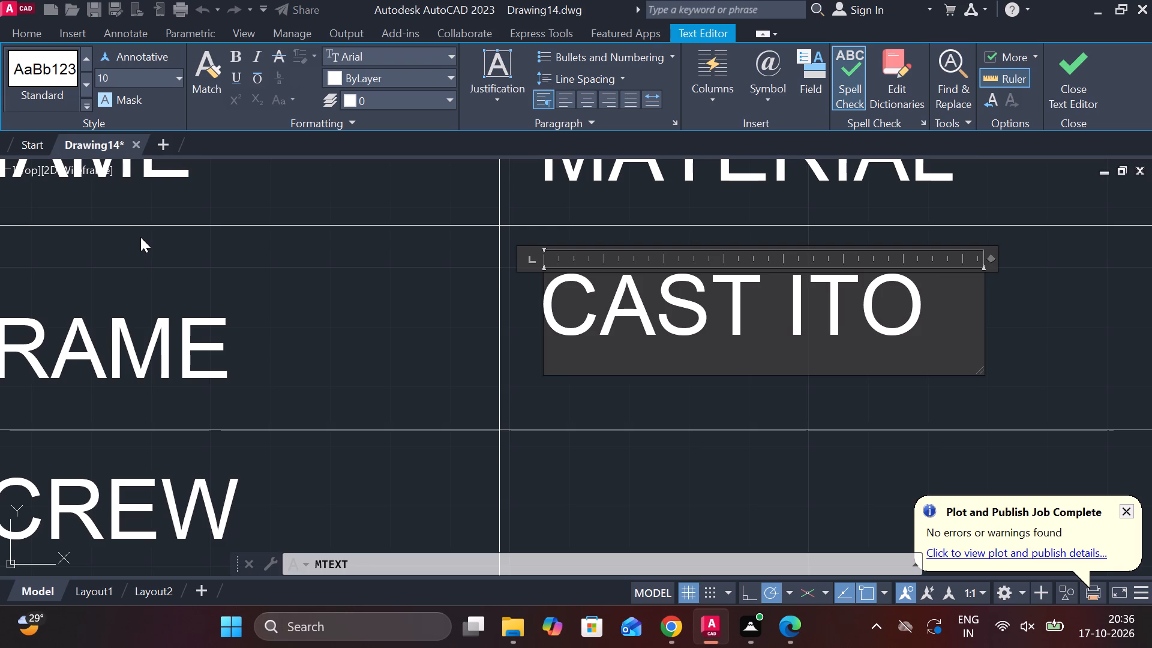
{"action": "key", "text": "BackSpace"}
{"action": "key", "text": "BackSpace"}
{"action": "type", "text": "RON"}
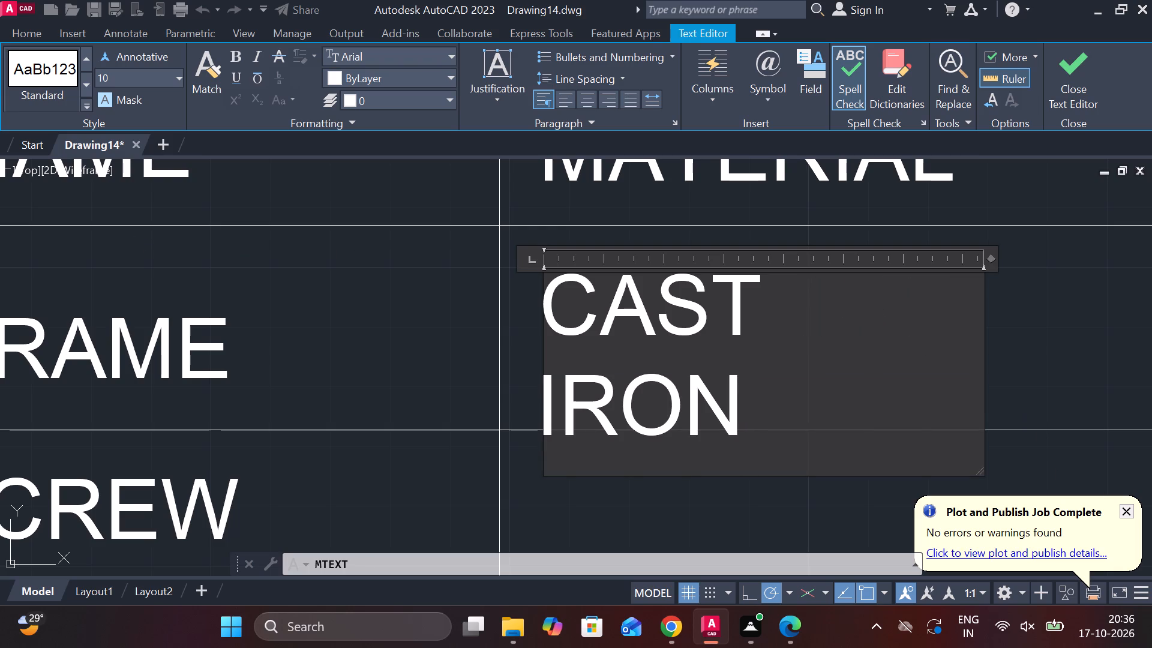
{"action": "left_click_drag", "start_coordinate": [983, 346], "coordinate": [1005, 336]}
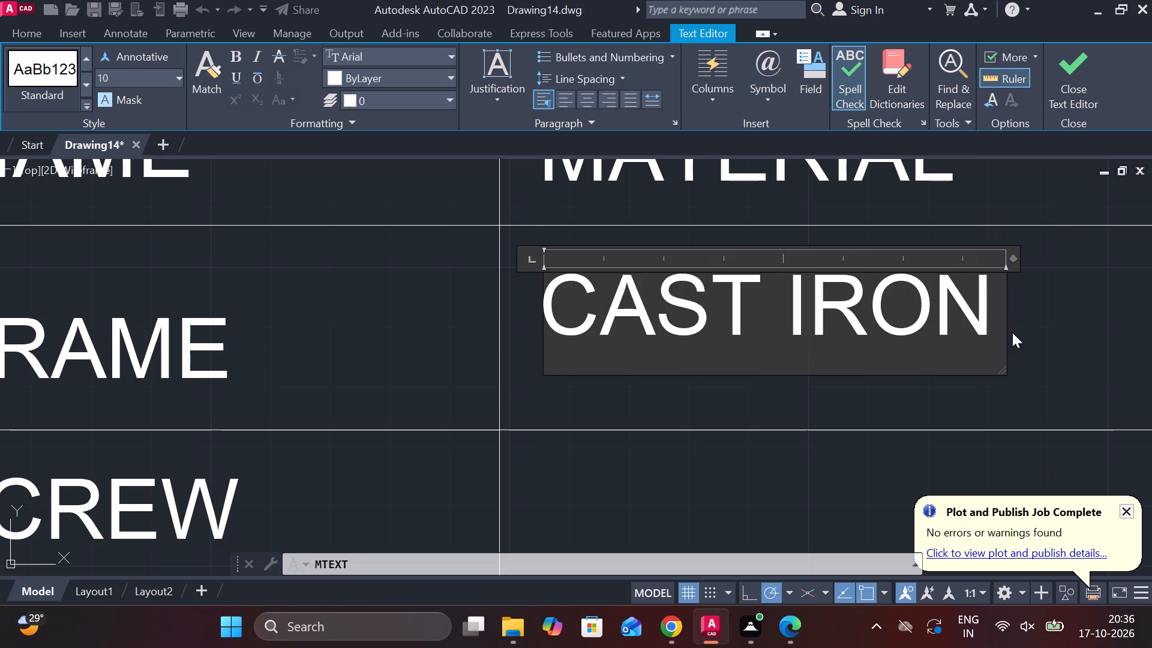
{"action": "left_click", "coordinate": [1085, 75]}
Move the CAST IRON text slightly down within its cell to sit closer in line with FRAME.
{"action": "scroll", "coordinate": [899, 284], "scroll_direction": "down", "scroll_amount": 1}
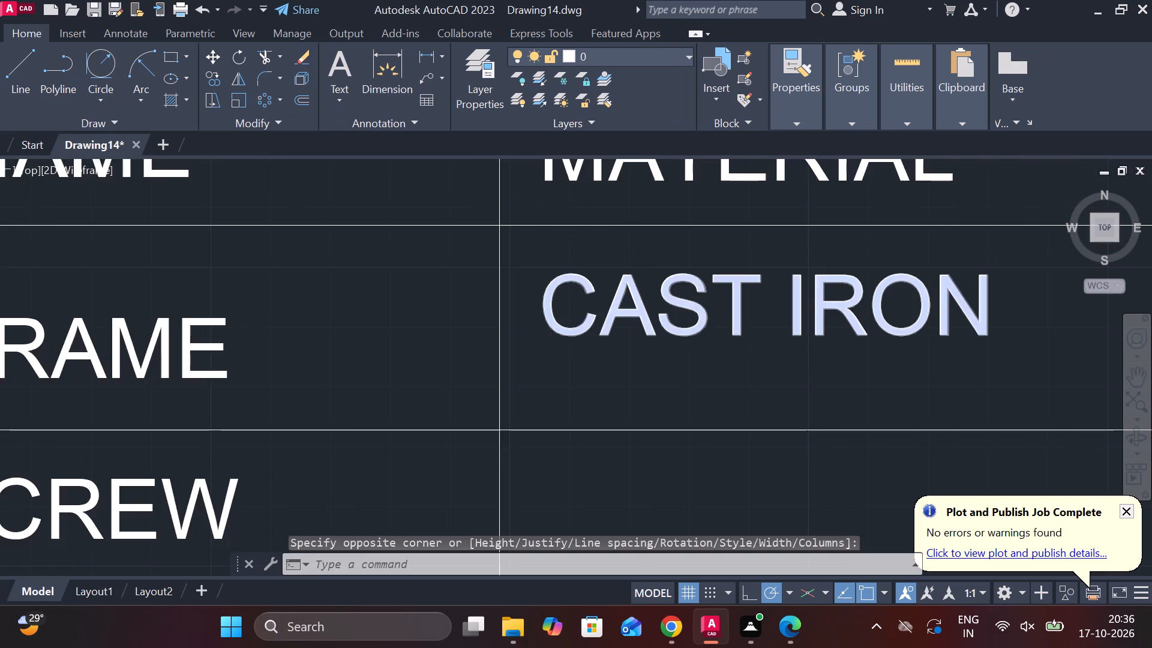
{"action": "middle_click_drag", "start_coordinate": [866, 298], "coordinate": [800, 299]}
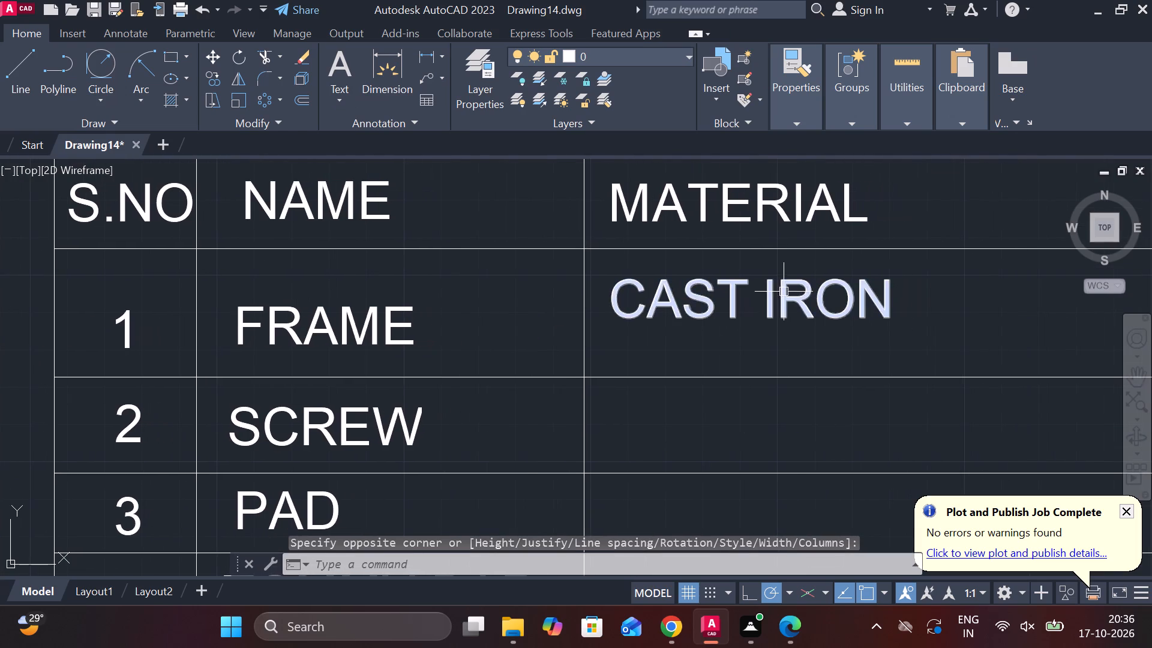
{"action": "scroll", "coordinate": [782, 302], "scroll_direction": "down", "scroll_amount": 1}
{"action": "scroll", "coordinate": [572, 342], "scroll_direction": "up", "scroll_amount": 1}
{"action": "left_click", "coordinate": [778, 277]}
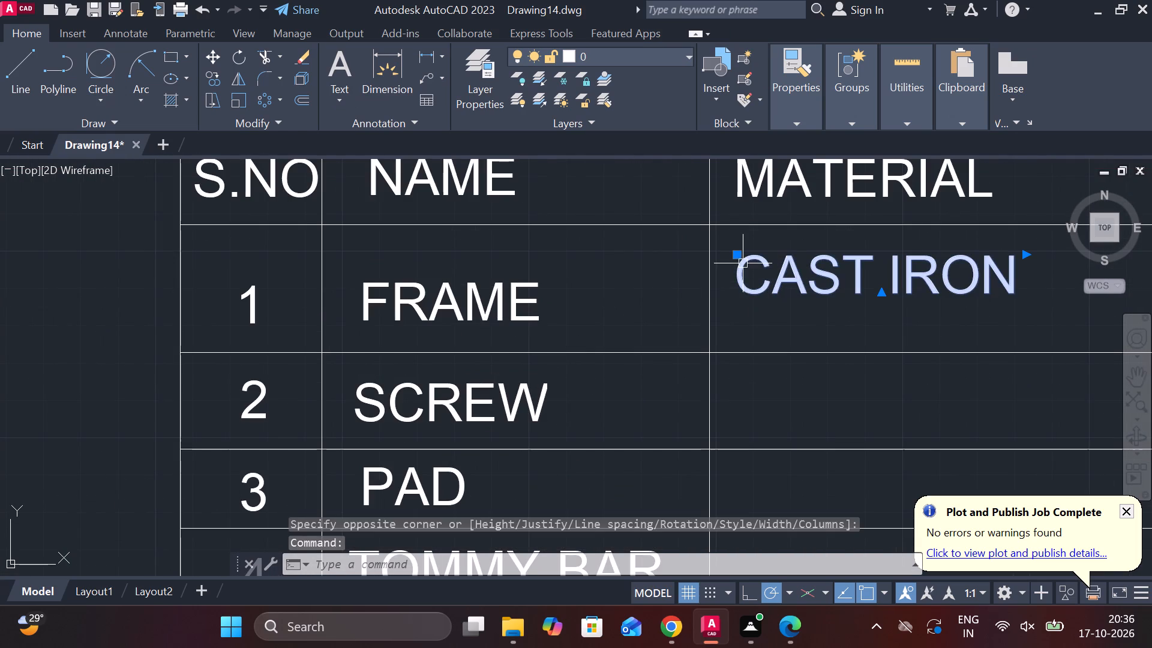
{"action": "left_click", "coordinate": [739, 258]}
{"action": "left_click", "coordinate": [739, 269]}
{"action": "key", "text": "Escape"}
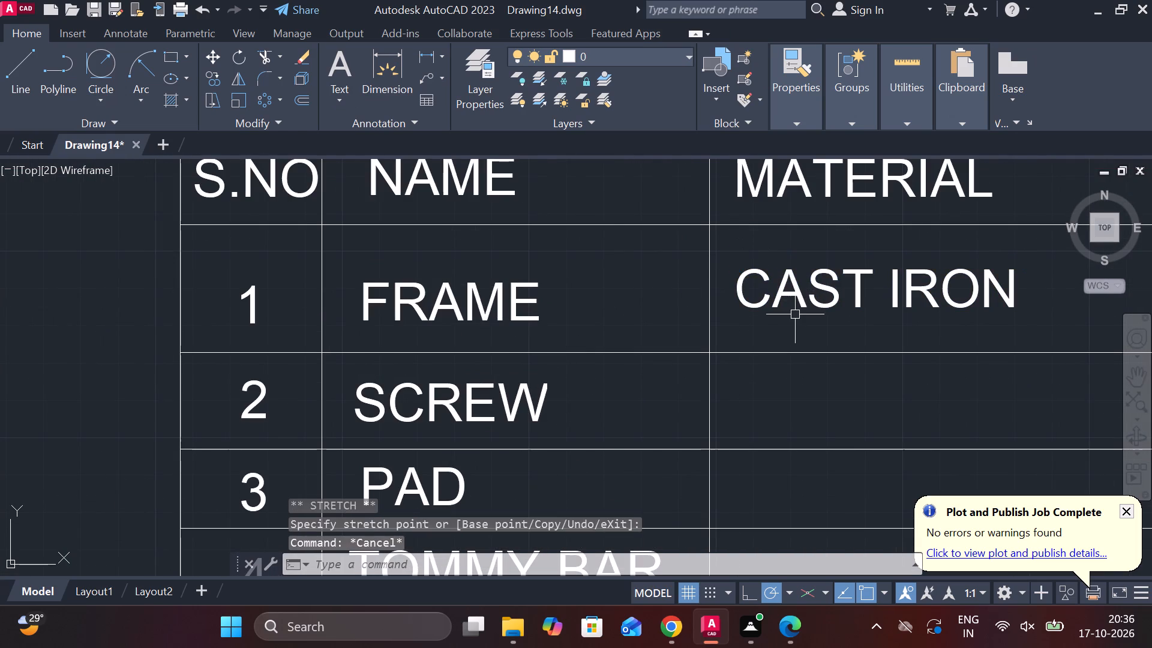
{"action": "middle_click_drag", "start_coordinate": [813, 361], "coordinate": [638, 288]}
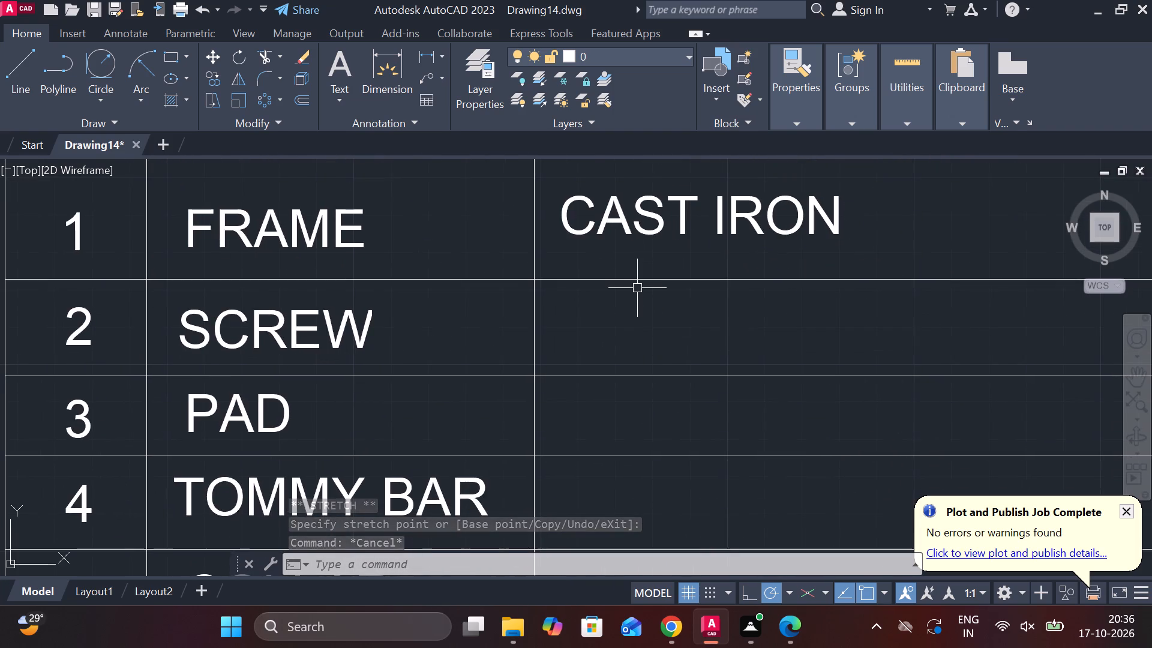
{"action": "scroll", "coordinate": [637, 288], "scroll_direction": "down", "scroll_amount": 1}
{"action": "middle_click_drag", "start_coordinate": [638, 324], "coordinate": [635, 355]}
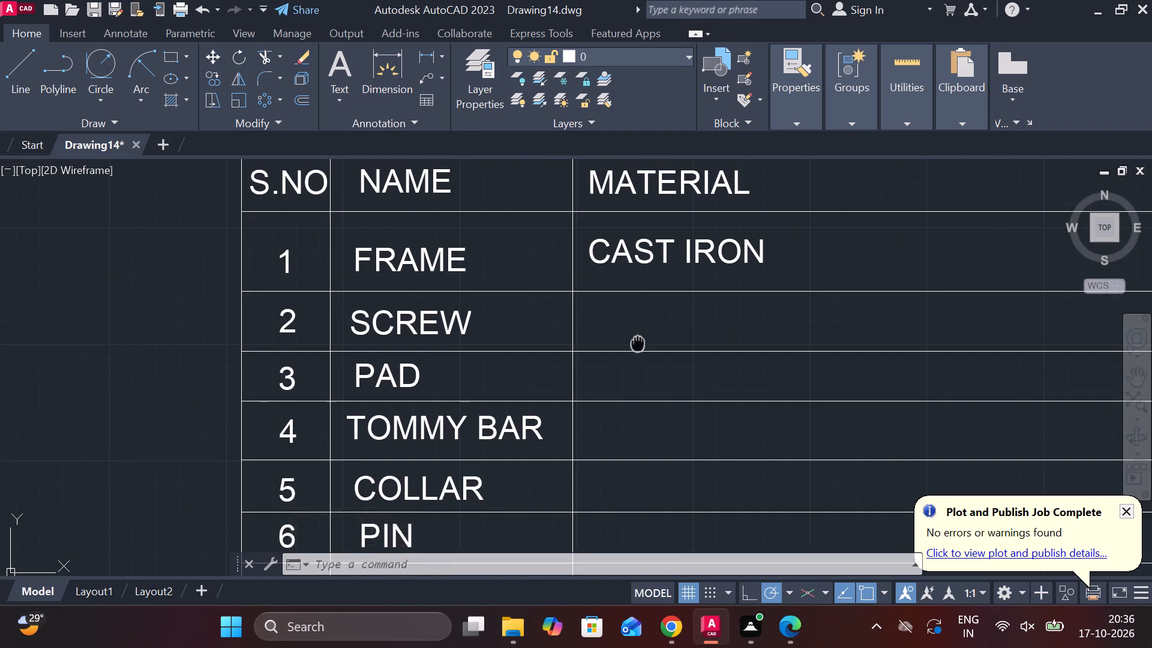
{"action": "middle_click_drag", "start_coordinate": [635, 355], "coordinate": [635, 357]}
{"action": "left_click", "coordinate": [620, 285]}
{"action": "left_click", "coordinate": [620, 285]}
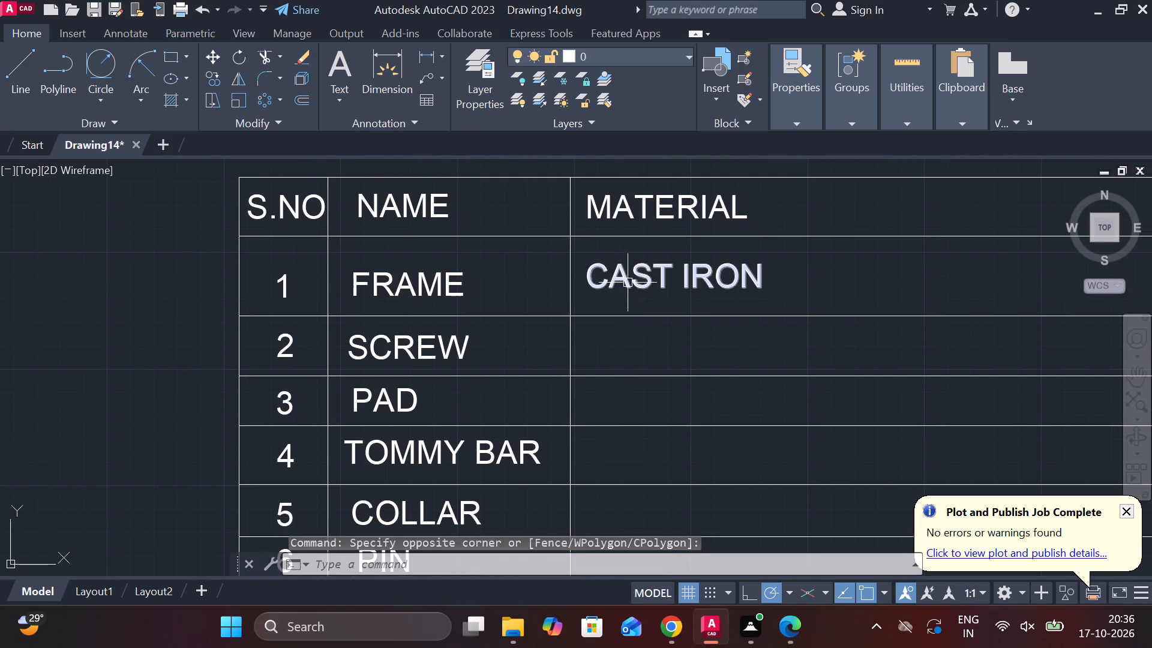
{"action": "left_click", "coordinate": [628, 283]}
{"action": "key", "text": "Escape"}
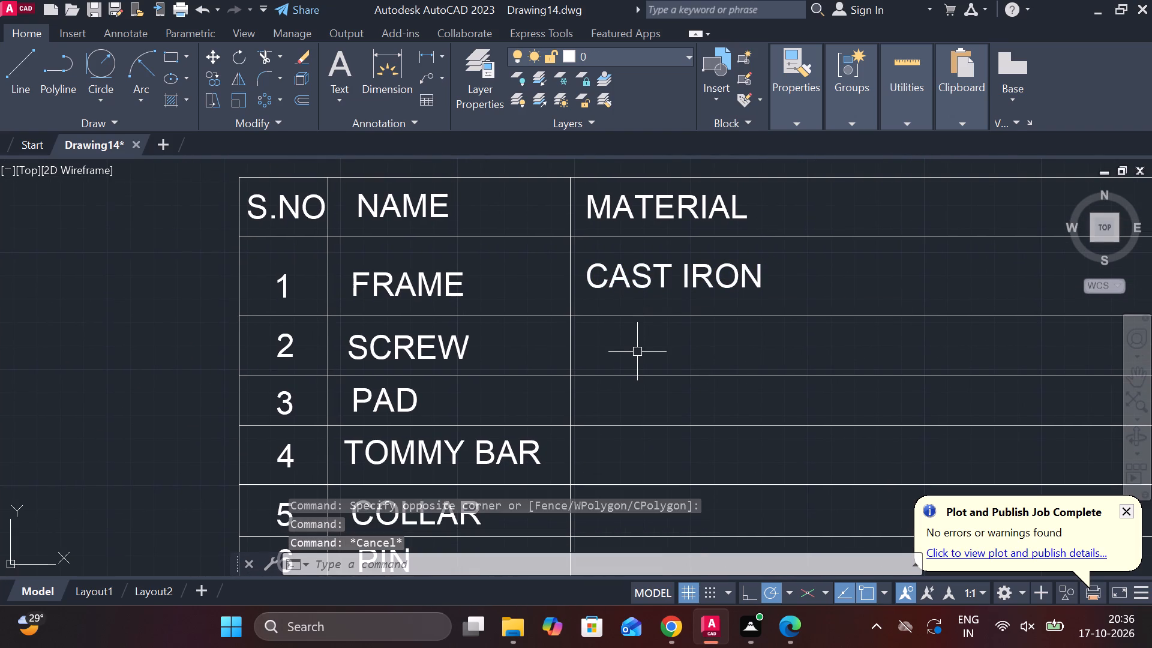
Add the multiline text MILD STEEL at height 10 in SCREW's MATERIAL cell.
{"action": "key", "text": "m"}
{"action": "type", "text": "T"}
{"action": "key", "text": "space"}
{"action": "scroll", "coordinate": [637, 351], "scroll_direction": "up", "scroll_amount": 2}
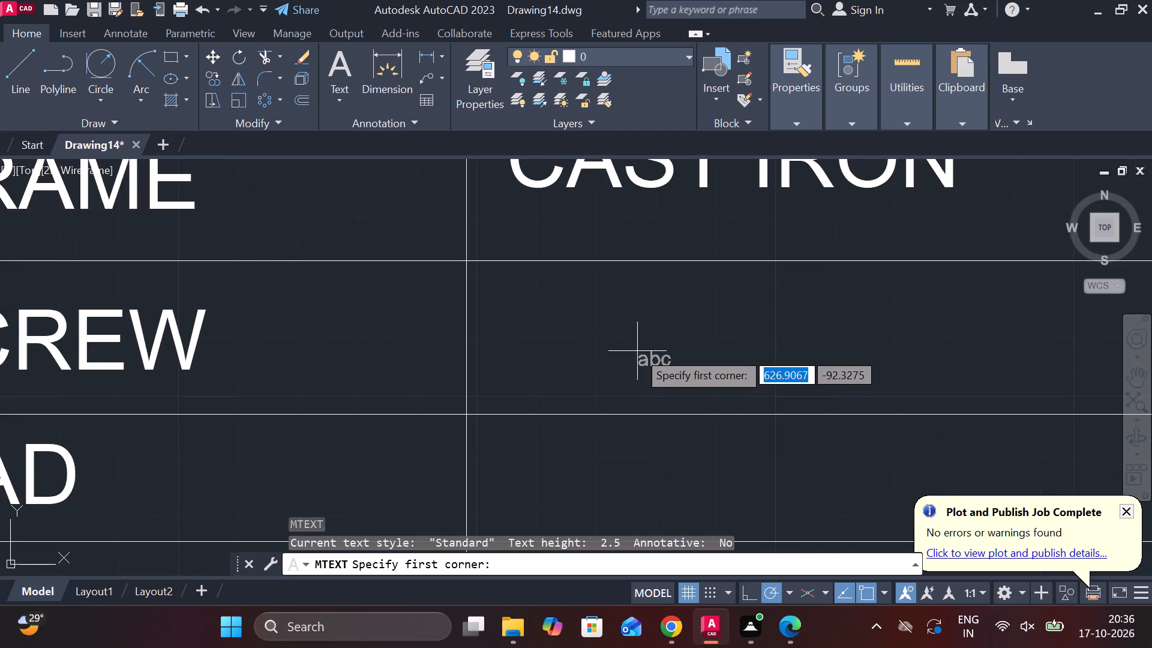
{"action": "left_click", "coordinate": [522, 297]}
{"action": "left_click", "coordinate": [969, 383]}
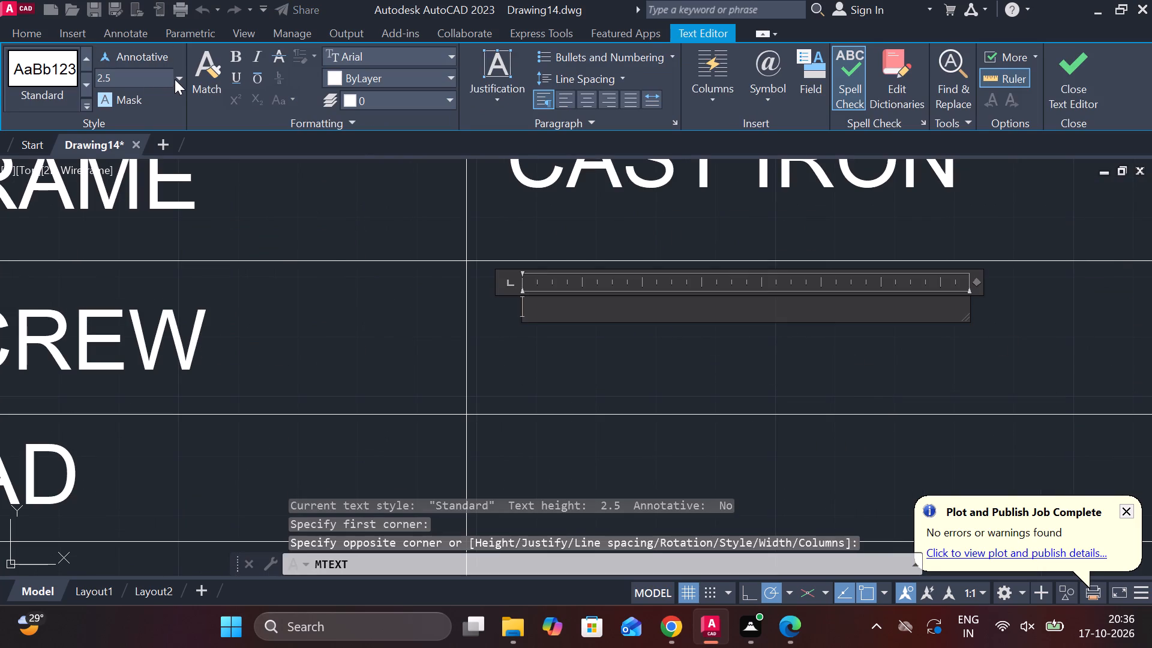
{"action": "left_click", "coordinate": [175, 79]}
{"action": "left_click", "coordinate": [115, 242]}
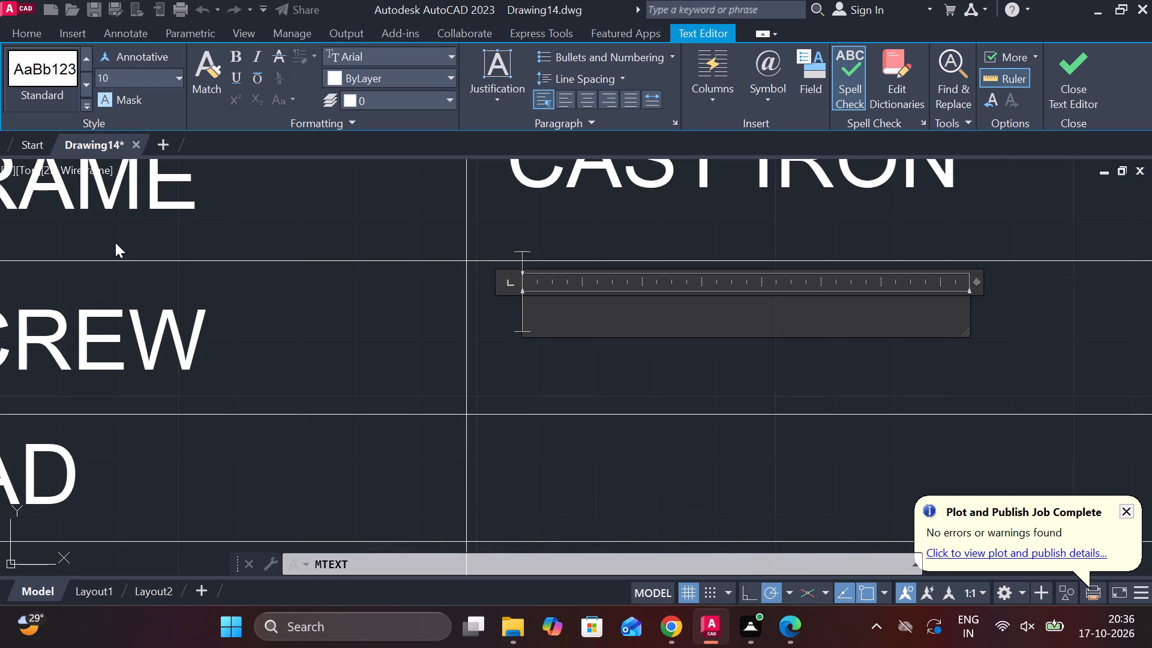
{"action": "type", "text": "MILD STEEL"}
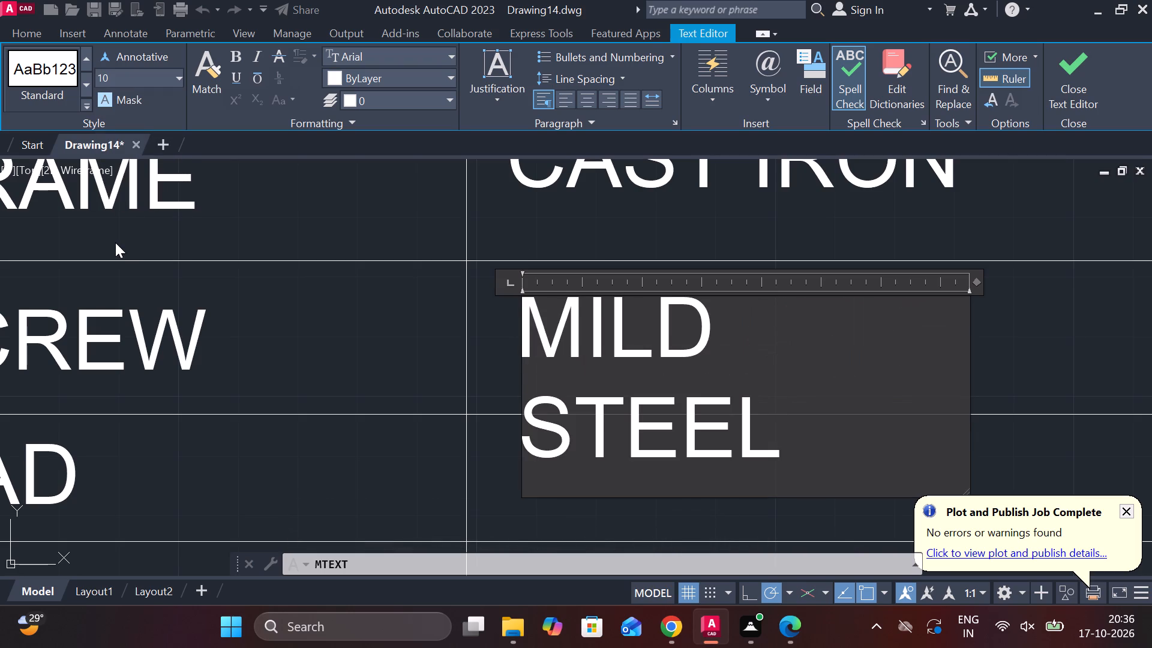
Widen the MILD STEEL text frame so both words fit on one line within the SCREW row.
{"action": "left_click", "coordinate": [967, 357]}
{"action": "left_click", "coordinate": [995, 342]}
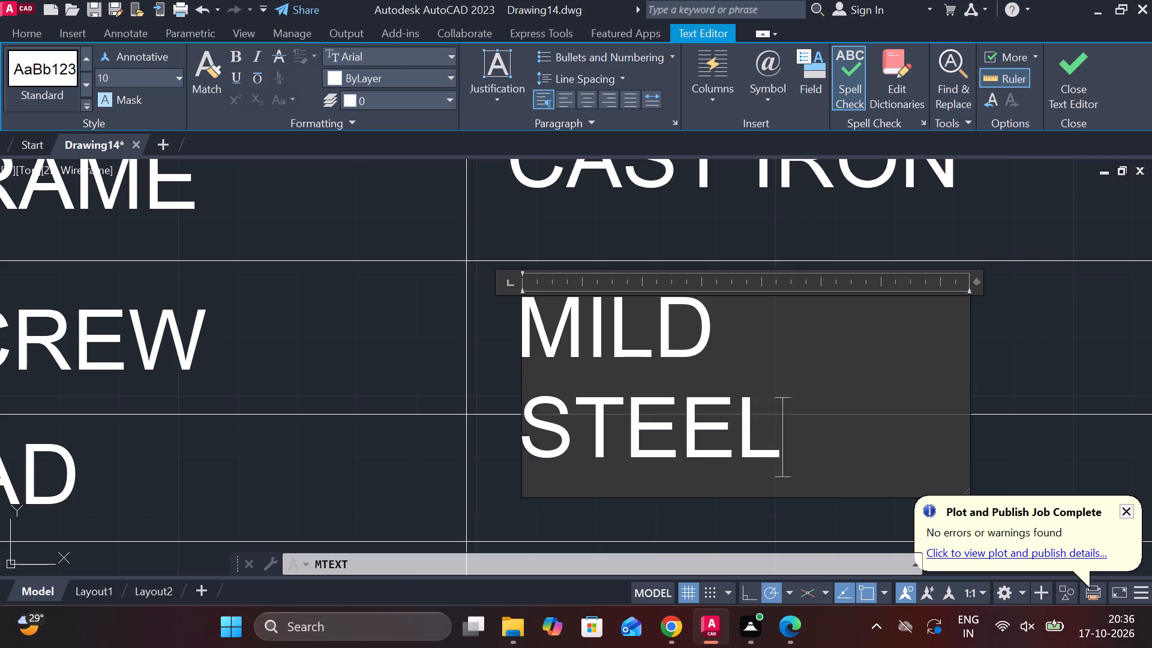
{"action": "double_click", "coordinate": [626, 353]}
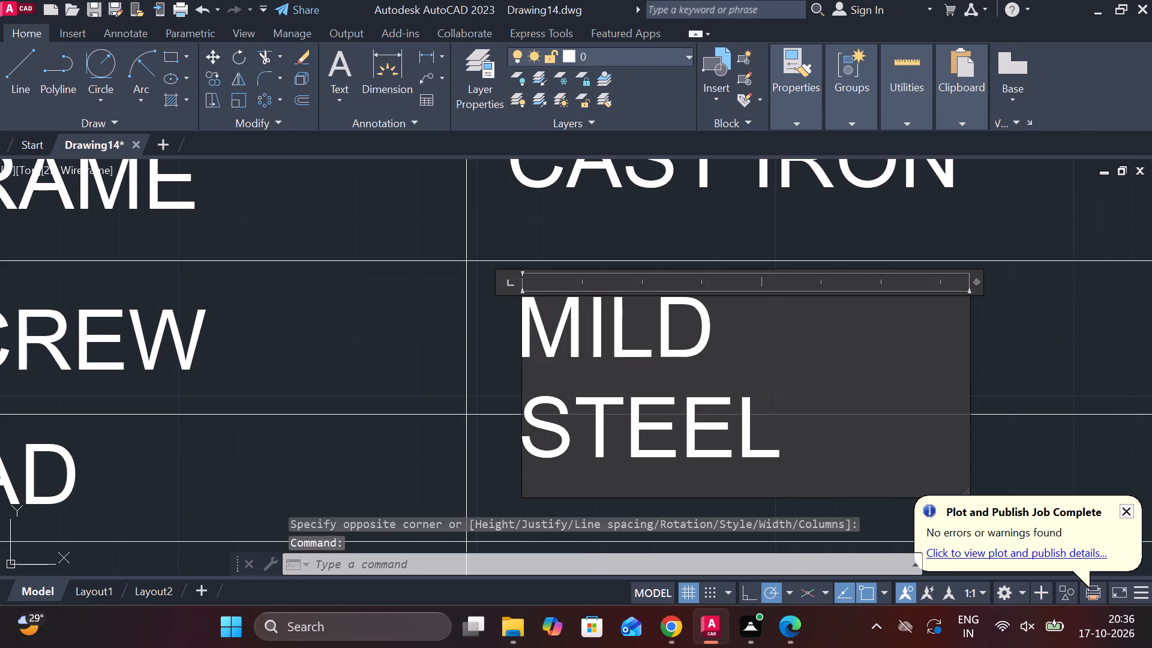
{"action": "left_click_drag", "start_coordinate": [968, 355], "coordinate": [1010, 332]}
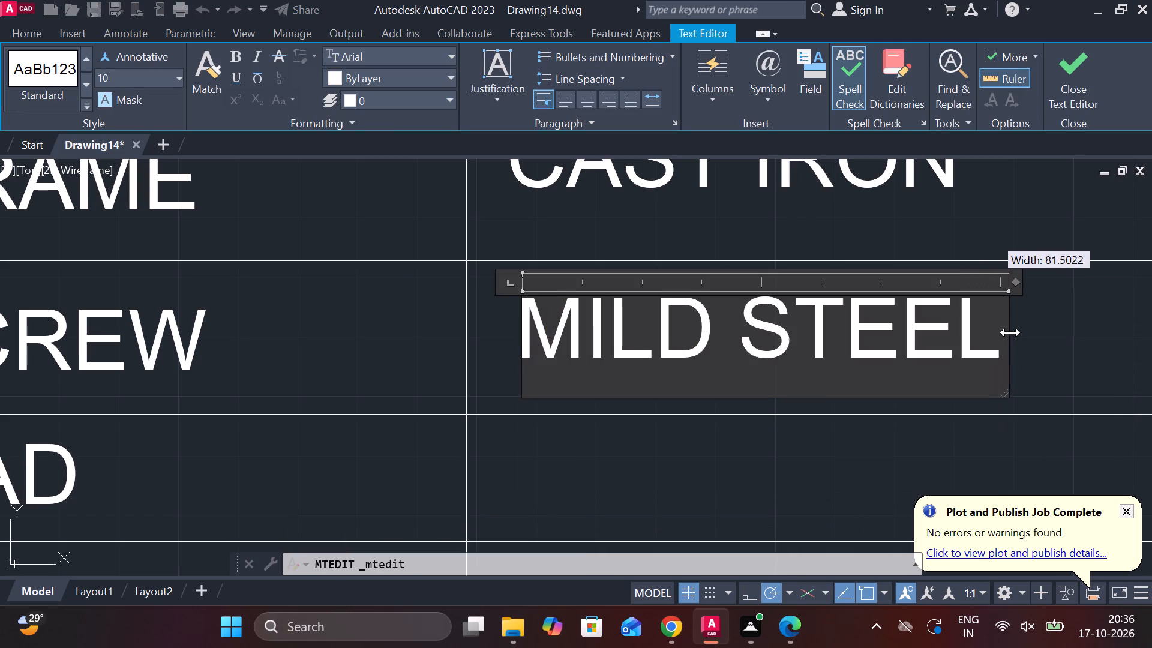
{"action": "left_click_drag", "start_coordinate": [1010, 332], "coordinate": [1018, 329]}
{"action": "left_click", "coordinate": [1083, 86]}
Copy the MILD STEEL text straight down into the MATERIAL cells of PAD, TOMMY BAR, COLLAR, PIN and CAP SCREW.
{"action": "scroll", "coordinate": [830, 355], "scroll_direction": "down", "scroll_amount": 2}
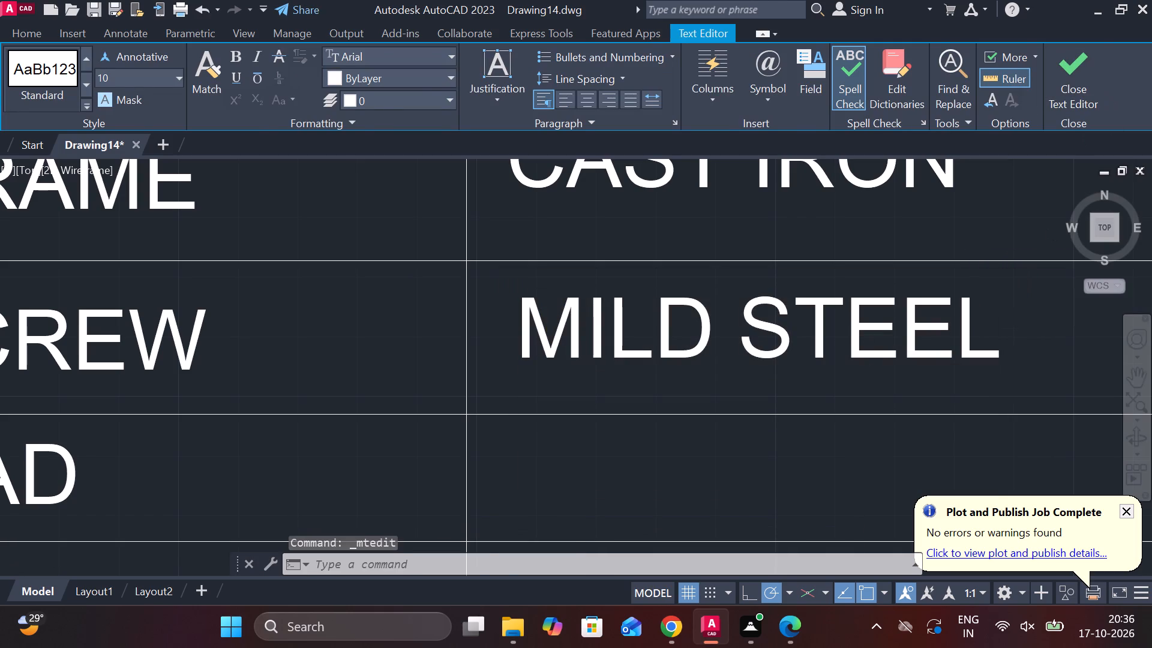
{"action": "scroll", "coordinate": [830, 355], "scroll_direction": "down", "scroll_amount": 1}
{"action": "middle_click_drag", "start_coordinate": [812, 355], "coordinate": [777, 353]}
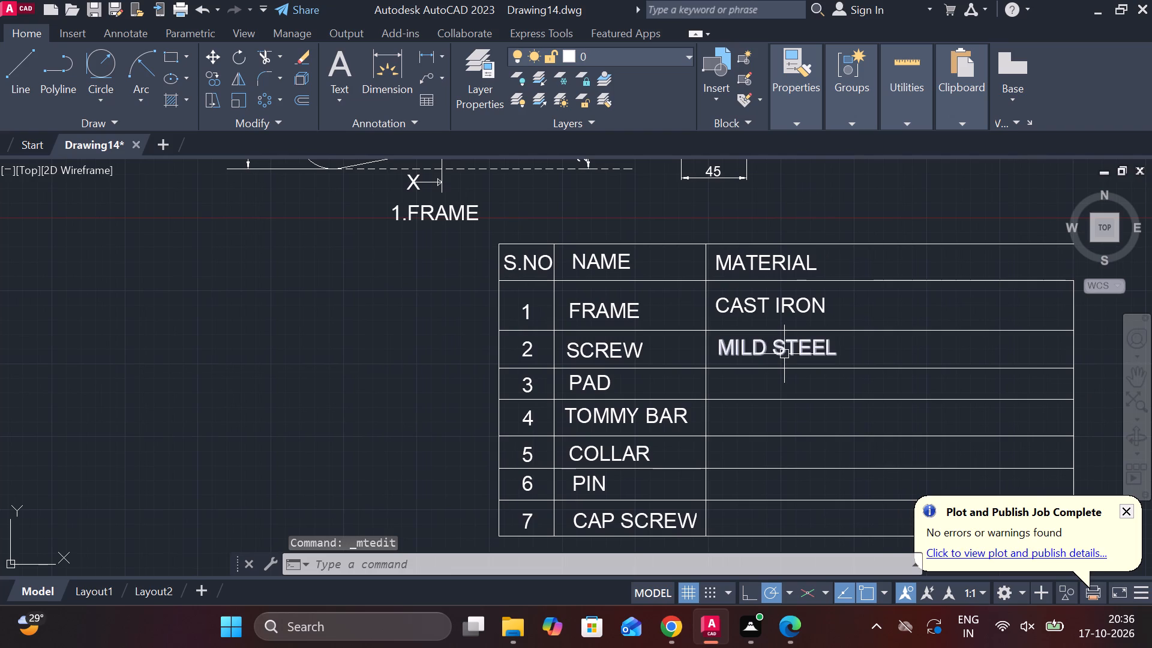
{"action": "left_click", "coordinate": [784, 354]}
{"action": "type", "text": "CO"}
{"action": "key", "text": "Return"}
{"action": "left_click", "coordinate": [781, 351]}
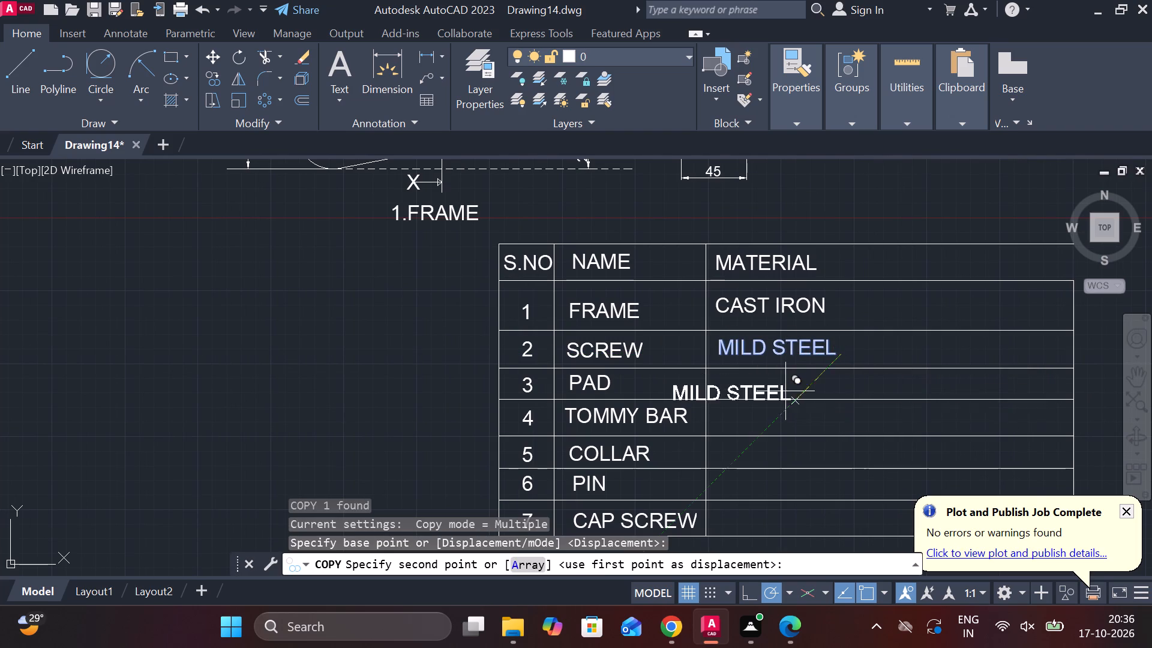
{"action": "scroll", "coordinate": [829, 386], "scroll_direction": "up", "scroll_amount": 2}
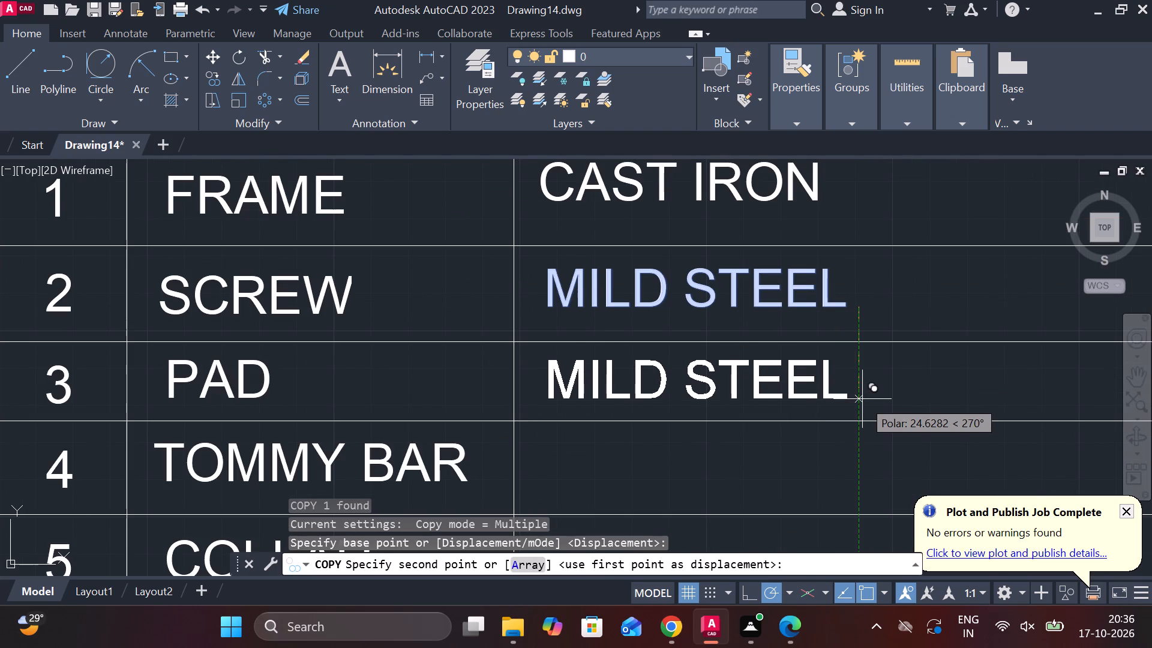
{"action": "left_click", "coordinate": [862, 399]}
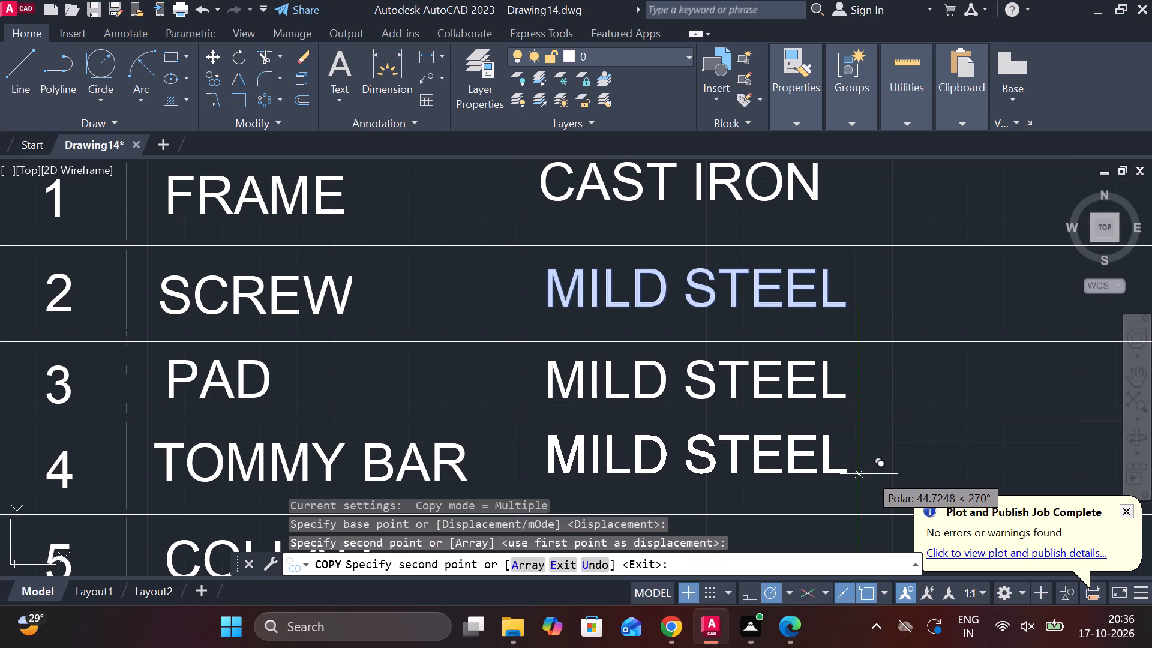
{"action": "left_click", "coordinate": [868, 480]}
{"action": "middle_click_drag", "start_coordinate": [863, 472], "coordinate": [852, 256]}
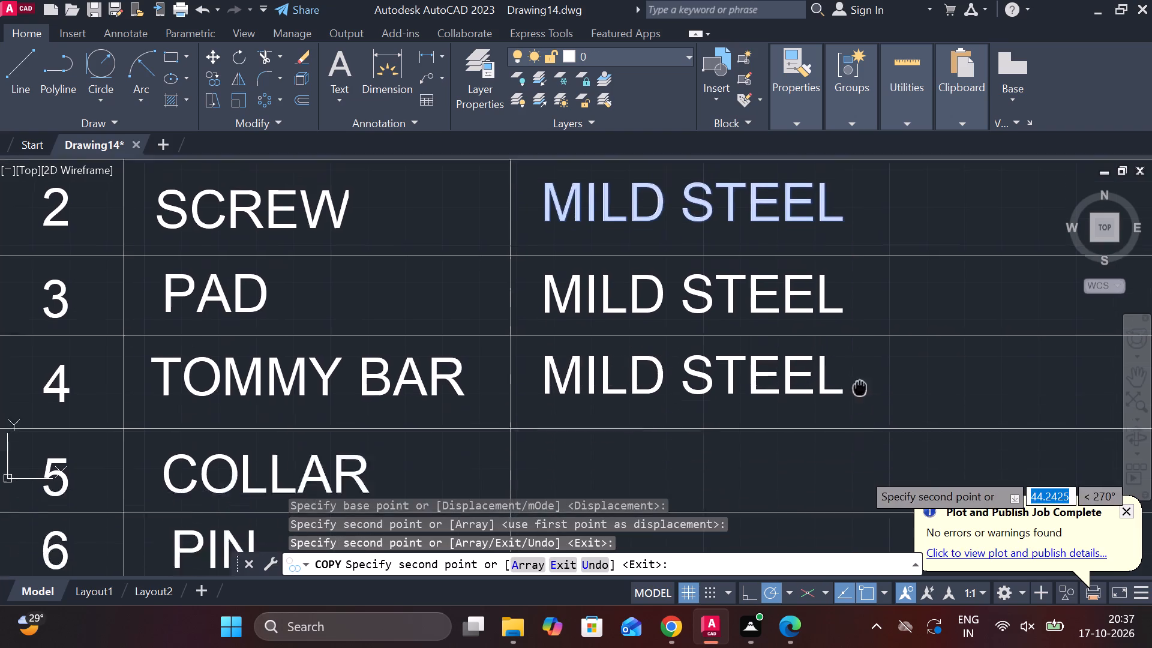
{"action": "middle_click_drag", "start_coordinate": [852, 256], "coordinate": [852, 252]}
{"action": "left_click", "coordinate": [857, 351]}
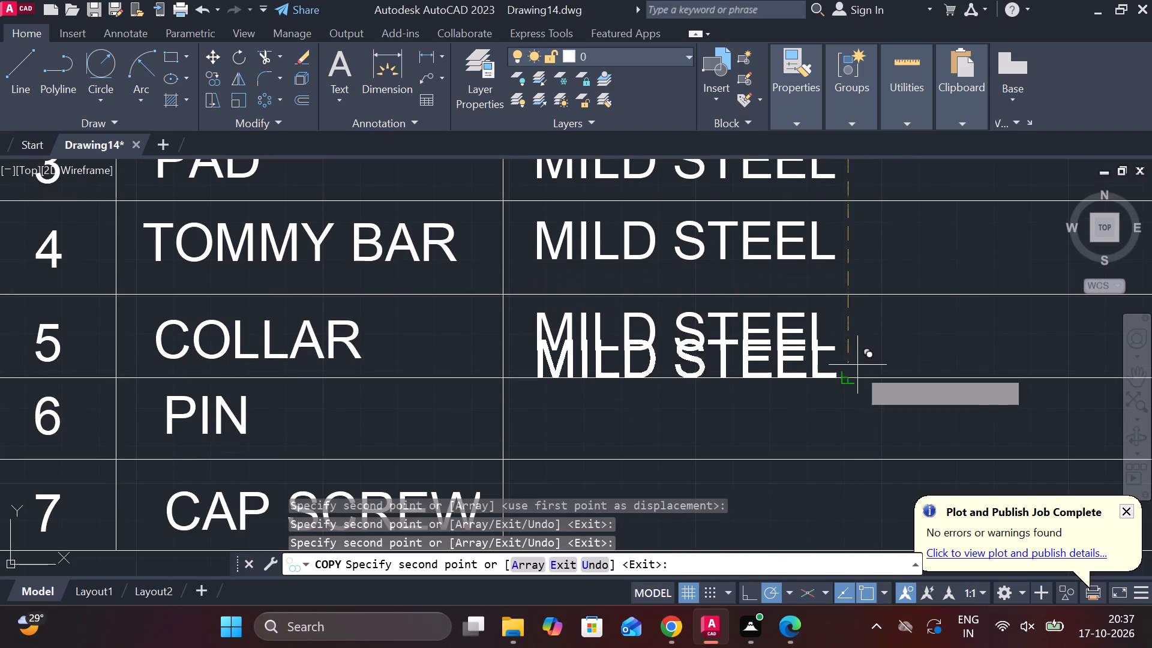
{"action": "left_click", "coordinate": [851, 434]}
{"action": "middle_click_drag", "start_coordinate": [851, 434], "coordinate": [851, 424]}
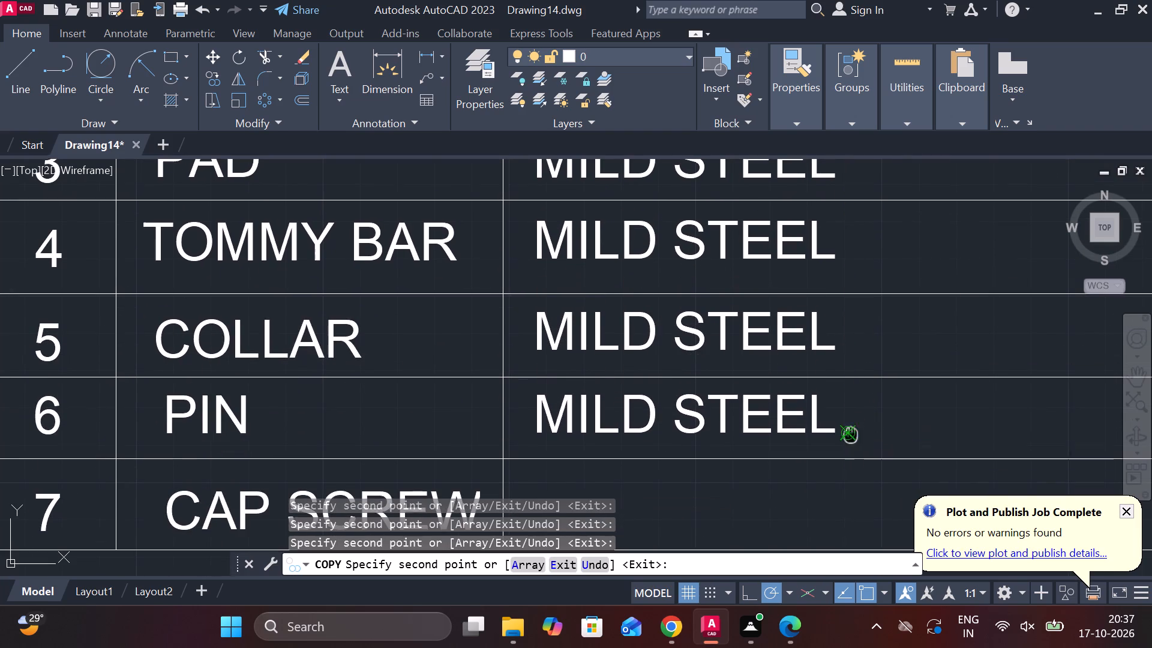
{"action": "middle_click_drag", "start_coordinate": [851, 424], "coordinate": [854, 311]}
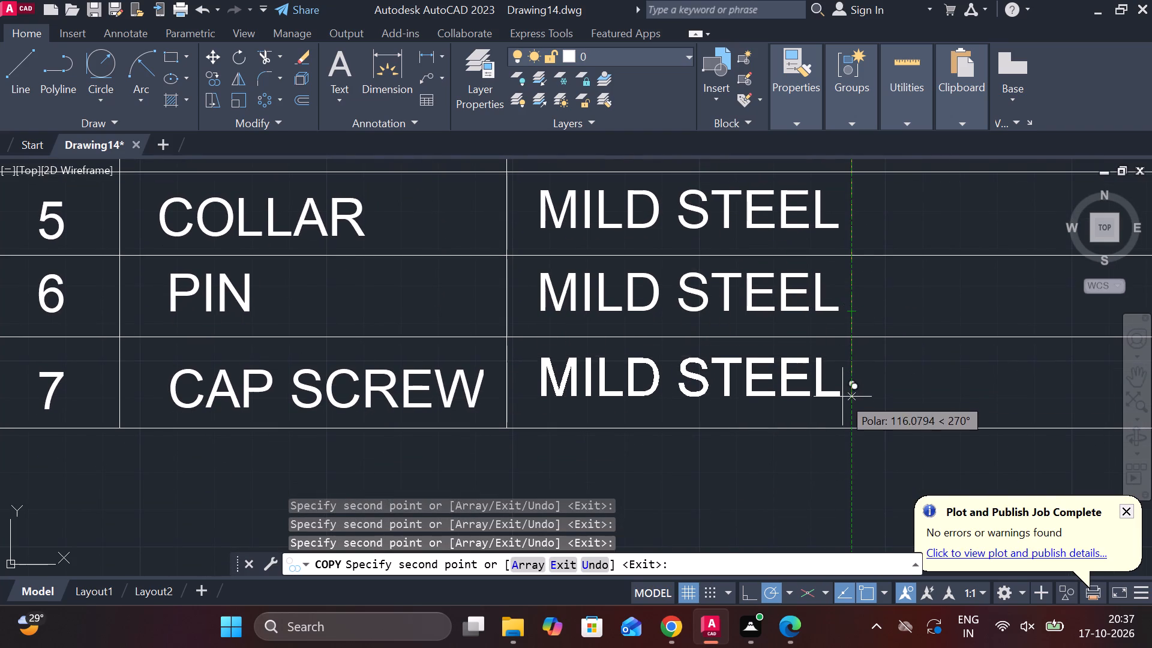
{"action": "left_click", "coordinate": [842, 397]}
{"action": "scroll", "coordinate": [865, 371], "scroll_direction": "down", "scroll_amount": 2}
{"action": "key", "text": "Escape"}
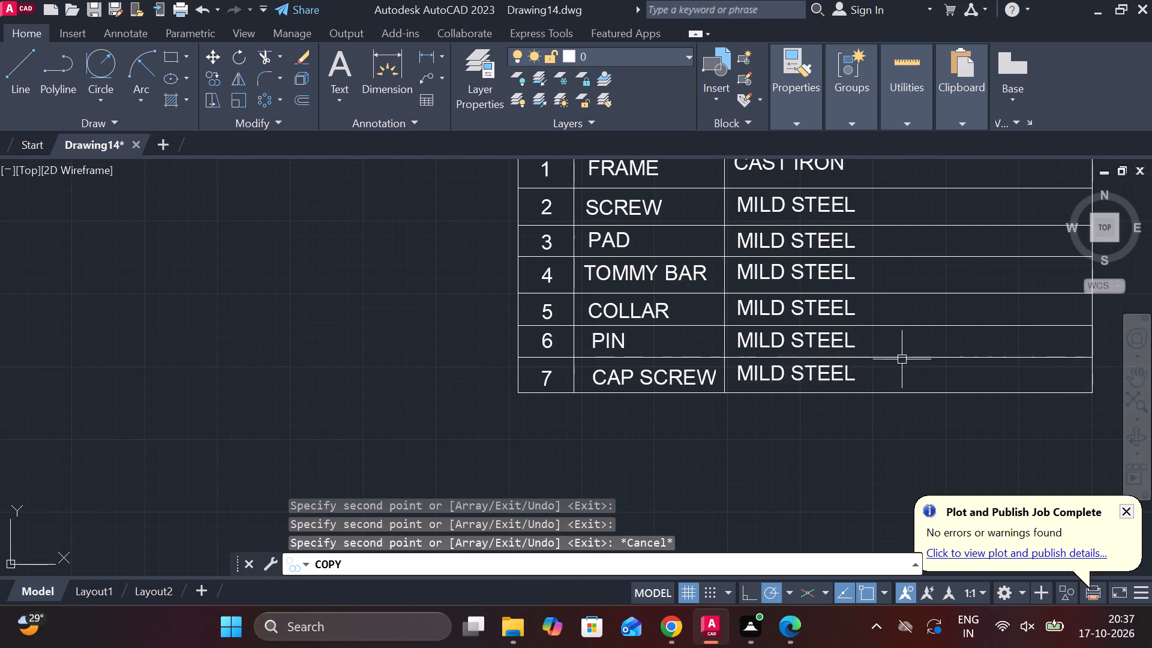
Draw a vertical line just past the MATERIAL column's text, from the table's top border to its bottom border.
{"action": "middle_click_drag", "start_coordinate": [905, 339], "coordinate": [725, 435]}
{"action": "key", "text": "l"}
{"action": "key", "text": "Return"}
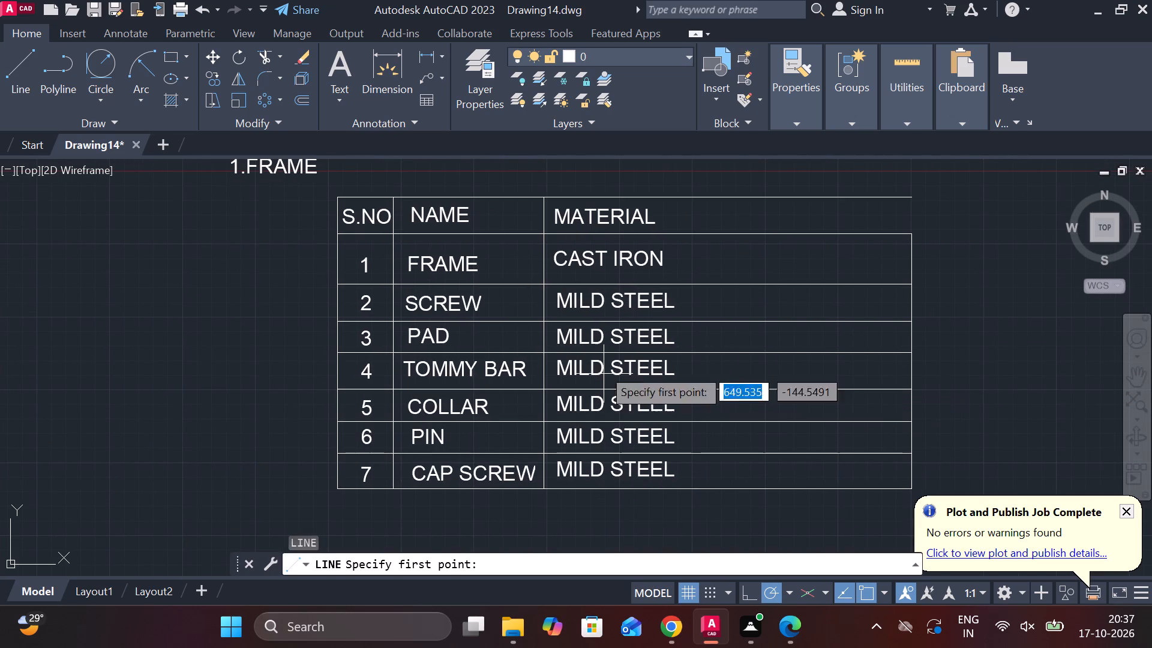
{"action": "left_click", "coordinate": [688, 197]}
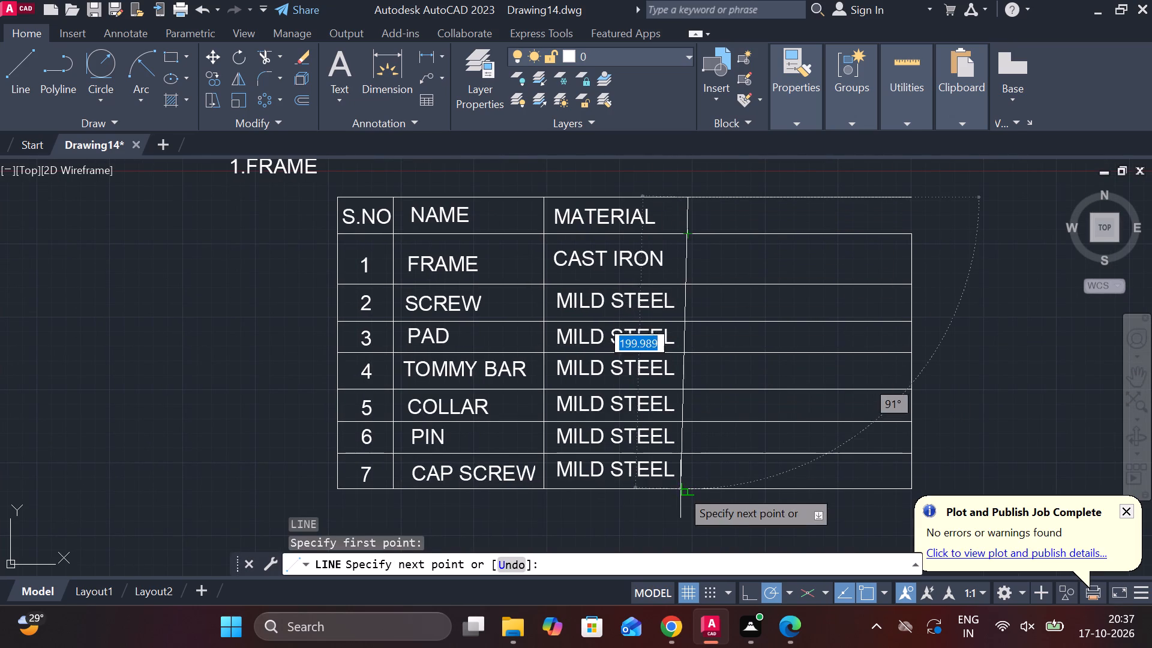
{"action": "left_click", "coordinate": [690, 485]}
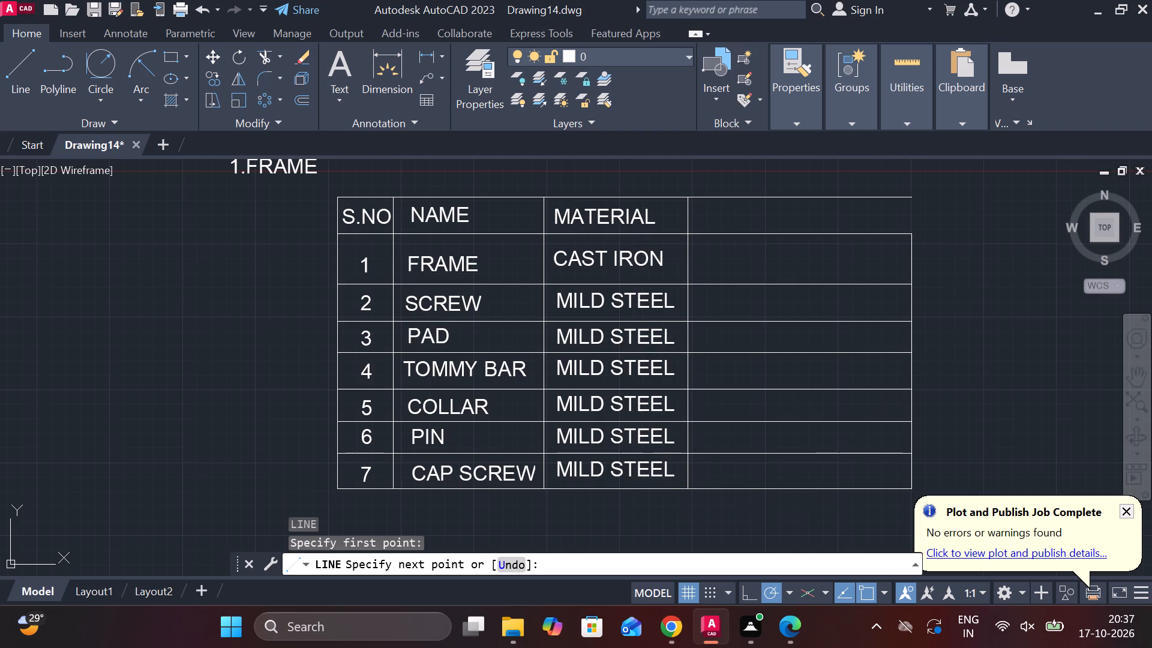
{"action": "key", "text": "Escape"}
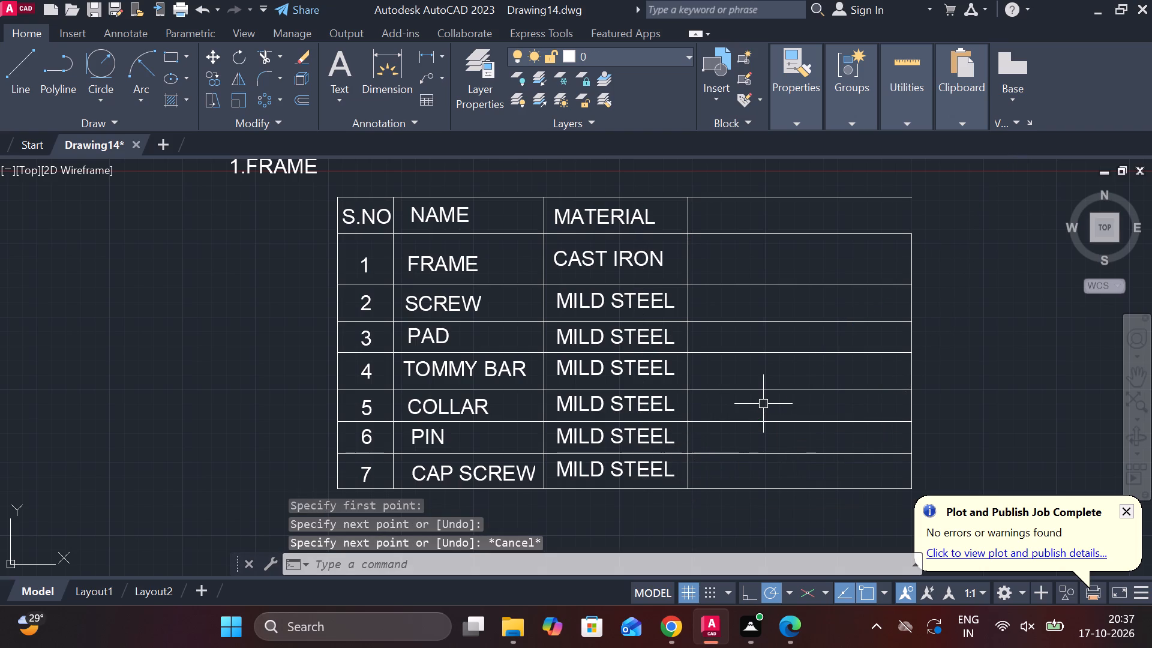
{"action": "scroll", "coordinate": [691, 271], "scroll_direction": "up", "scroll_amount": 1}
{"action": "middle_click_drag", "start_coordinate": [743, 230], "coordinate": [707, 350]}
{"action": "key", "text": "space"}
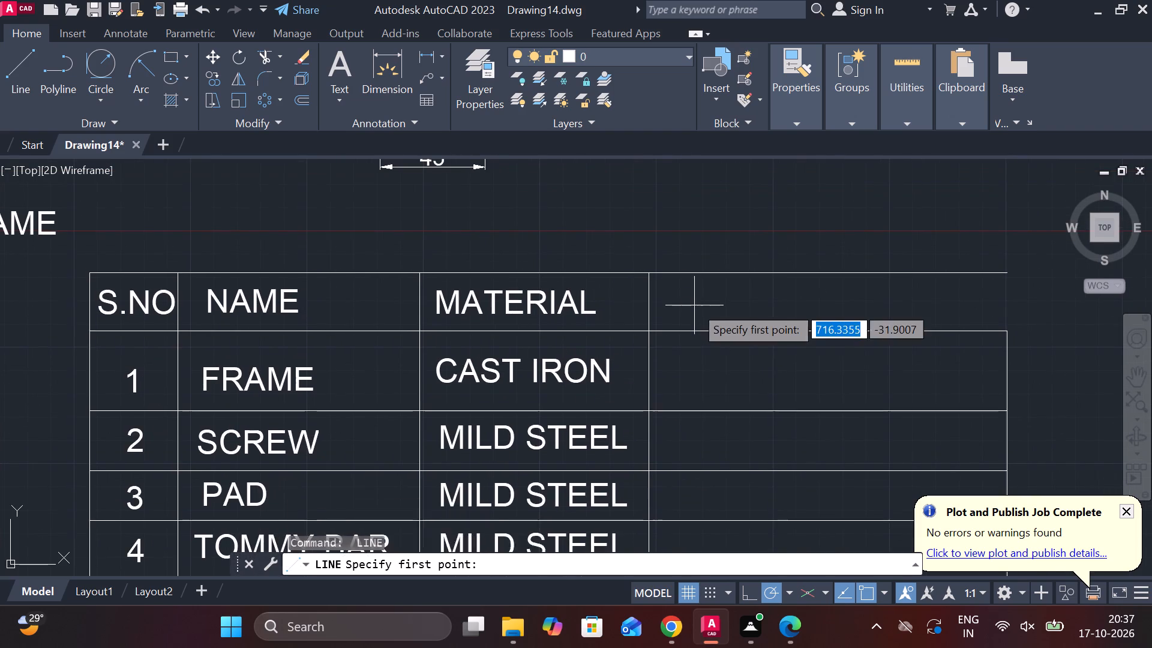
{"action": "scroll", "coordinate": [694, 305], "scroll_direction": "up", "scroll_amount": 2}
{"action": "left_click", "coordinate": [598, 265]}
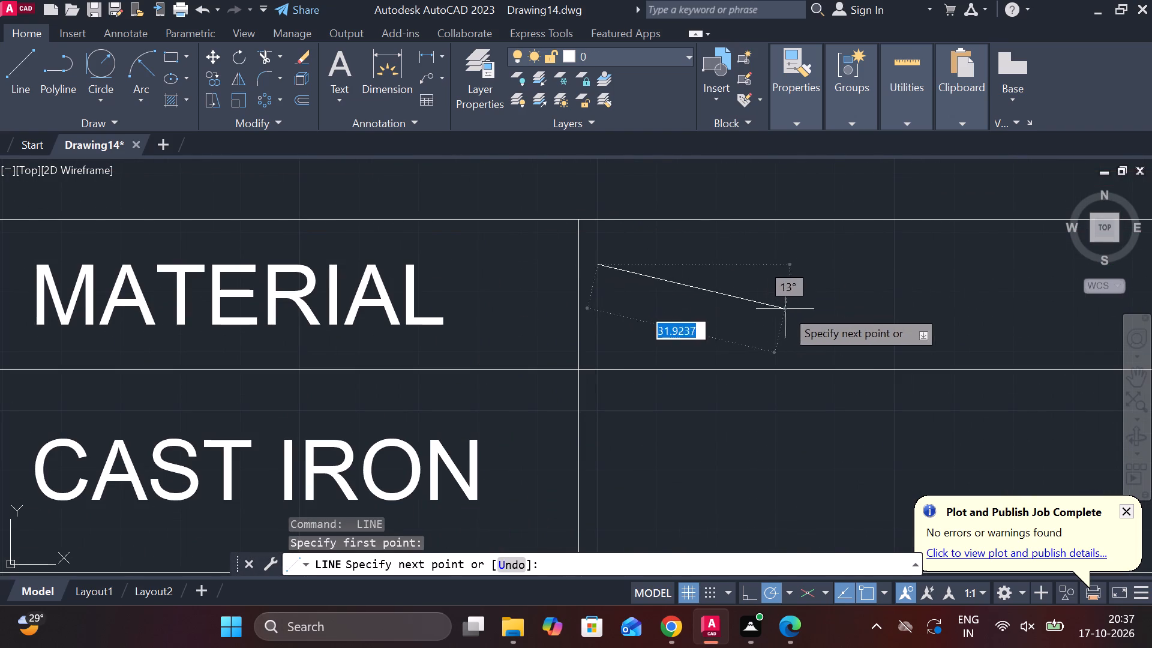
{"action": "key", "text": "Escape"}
Add the multiline text Qty. at height 10 in the header cell beside MATERIAL.
{"action": "type", "text": "MT"}
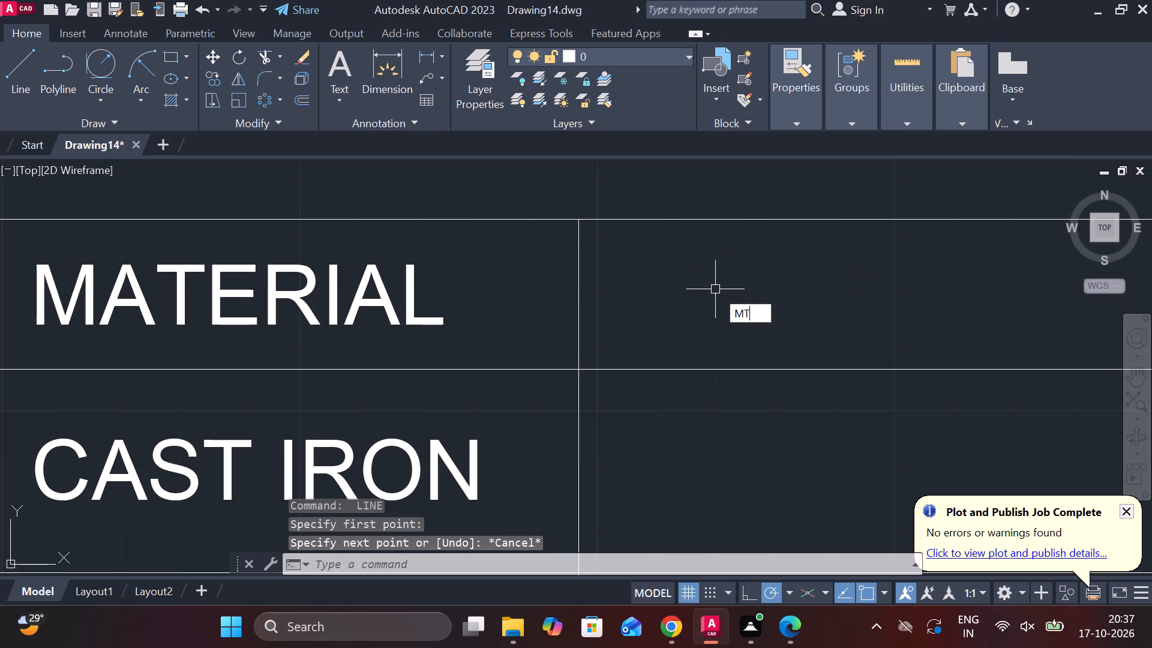
{"action": "key", "text": "space"}
{"action": "left_click", "coordinate": [619, 251]}
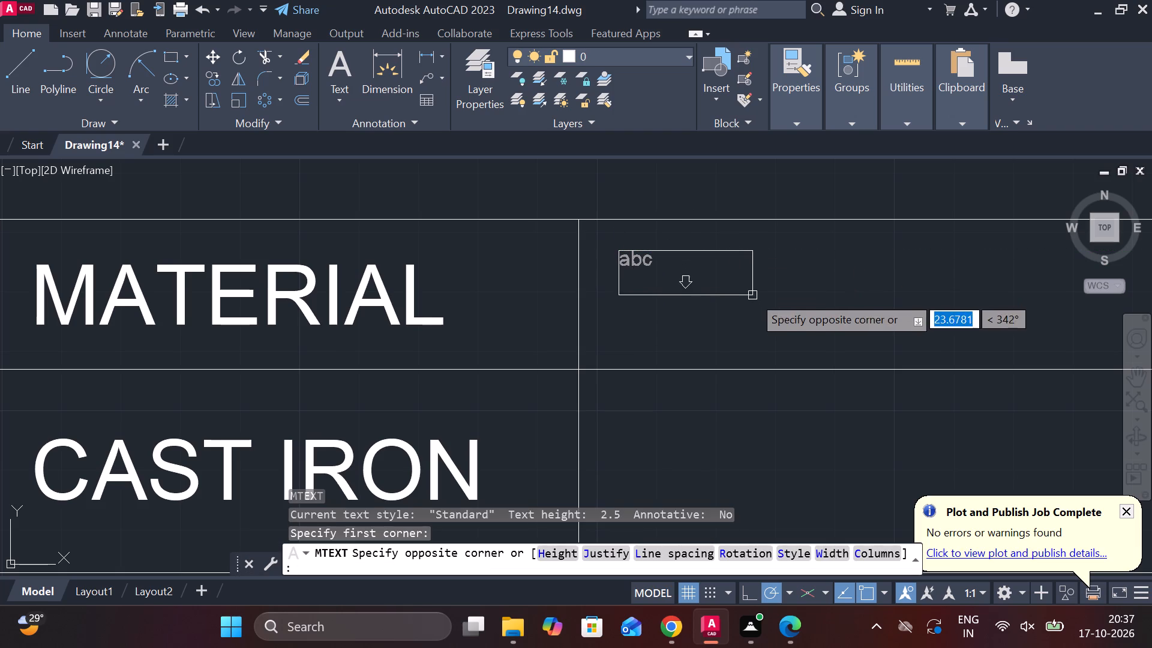
{"action": "left_click", "coordinate": [803, 319]}
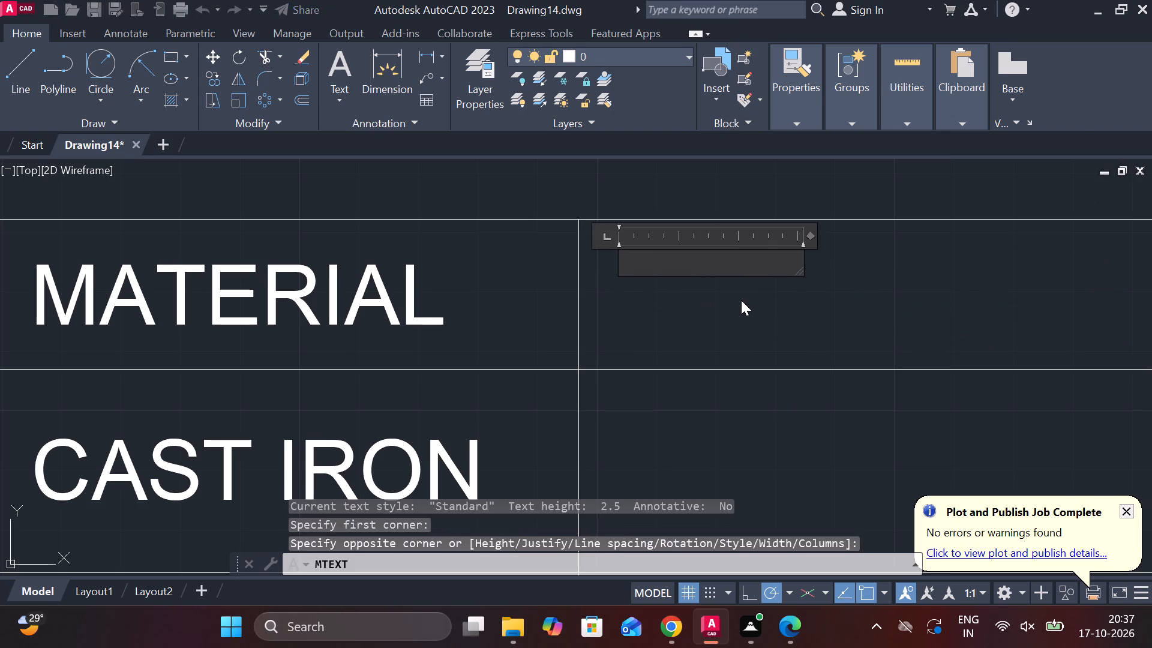
{"action": "left_click", "coordinate": [175, 74]}
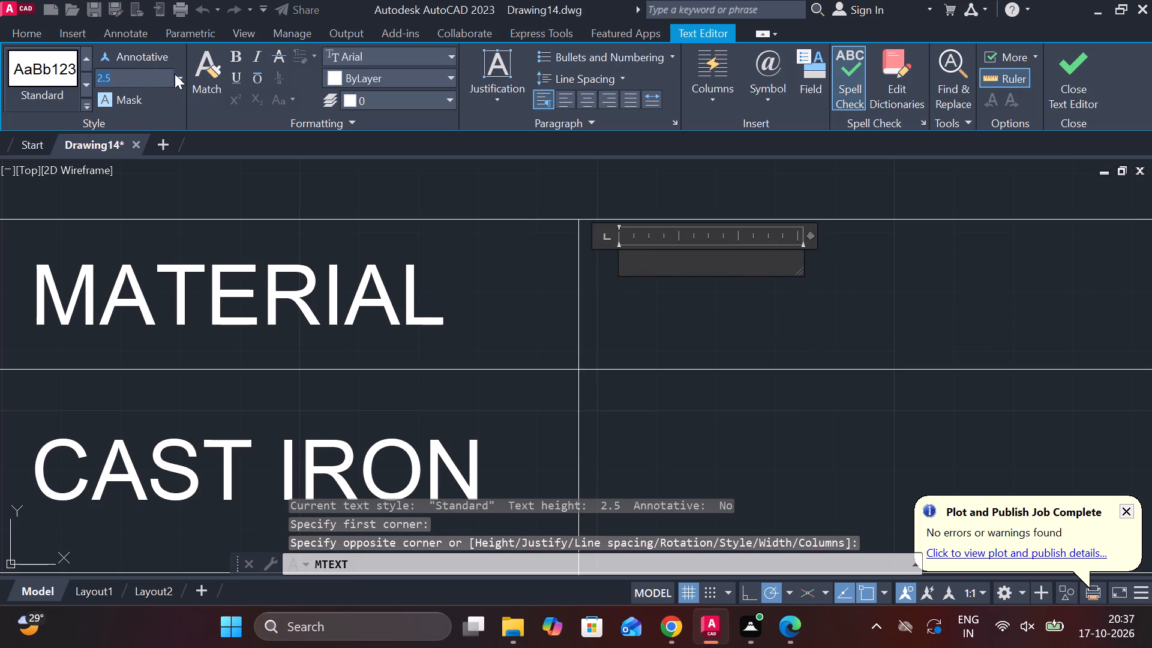
{"action": "left_click", "coordinate": [127, 238]}
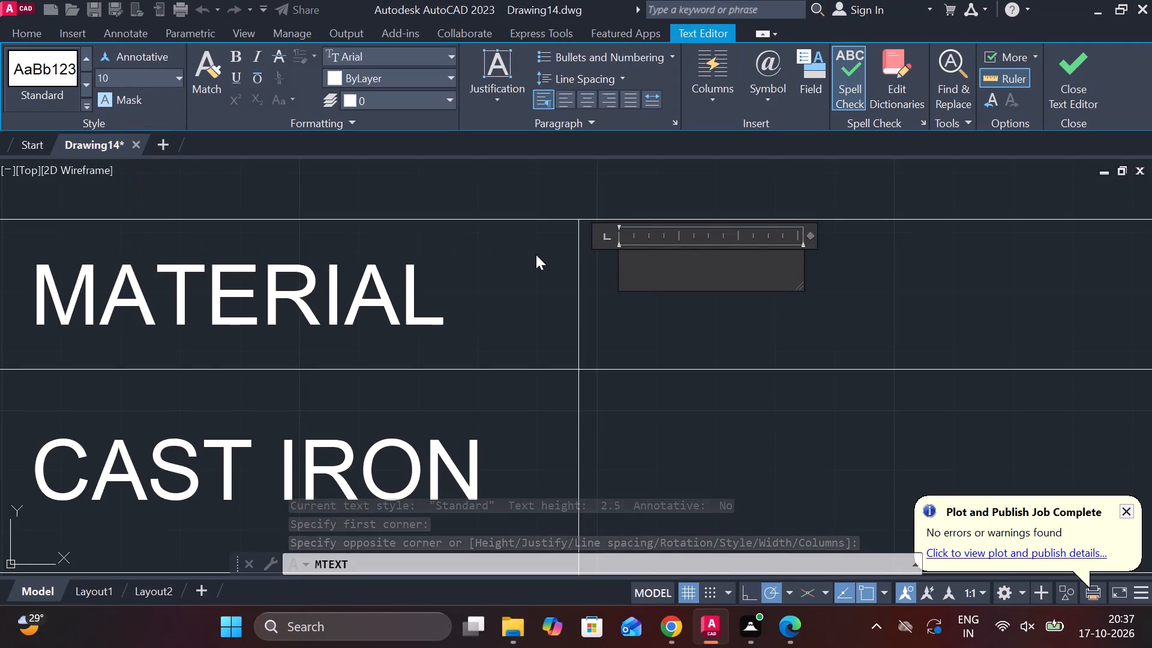
{"action": "key", "text": "q"}
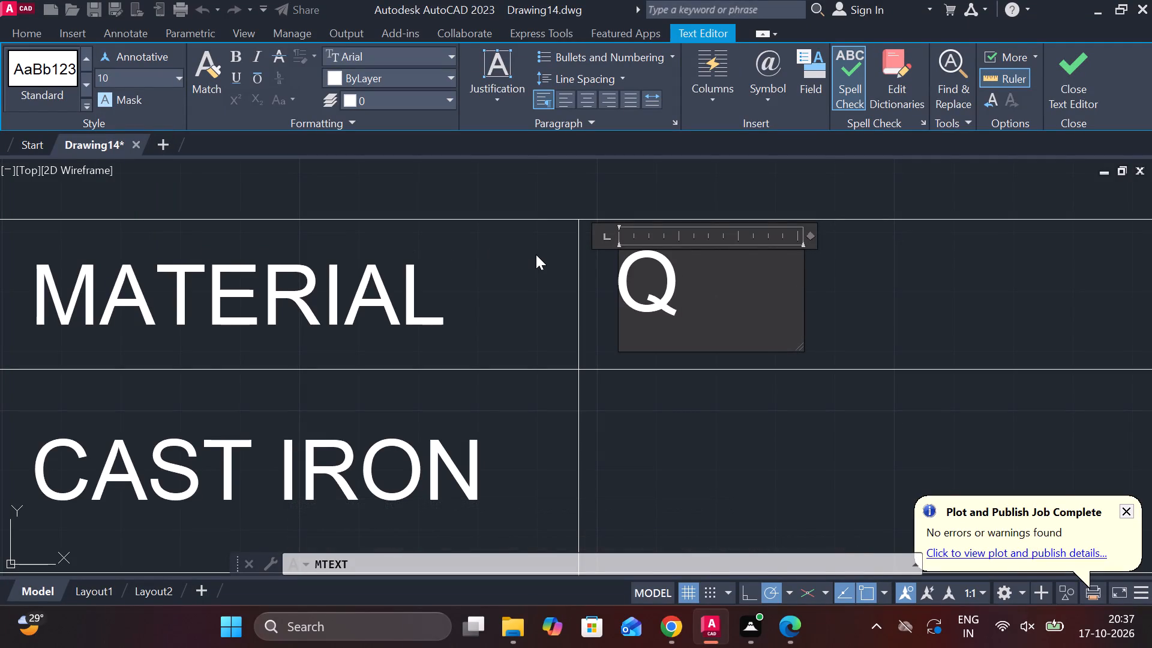
{"action": "type", "text": "ty"}
{"action": "key", "text": "period"}
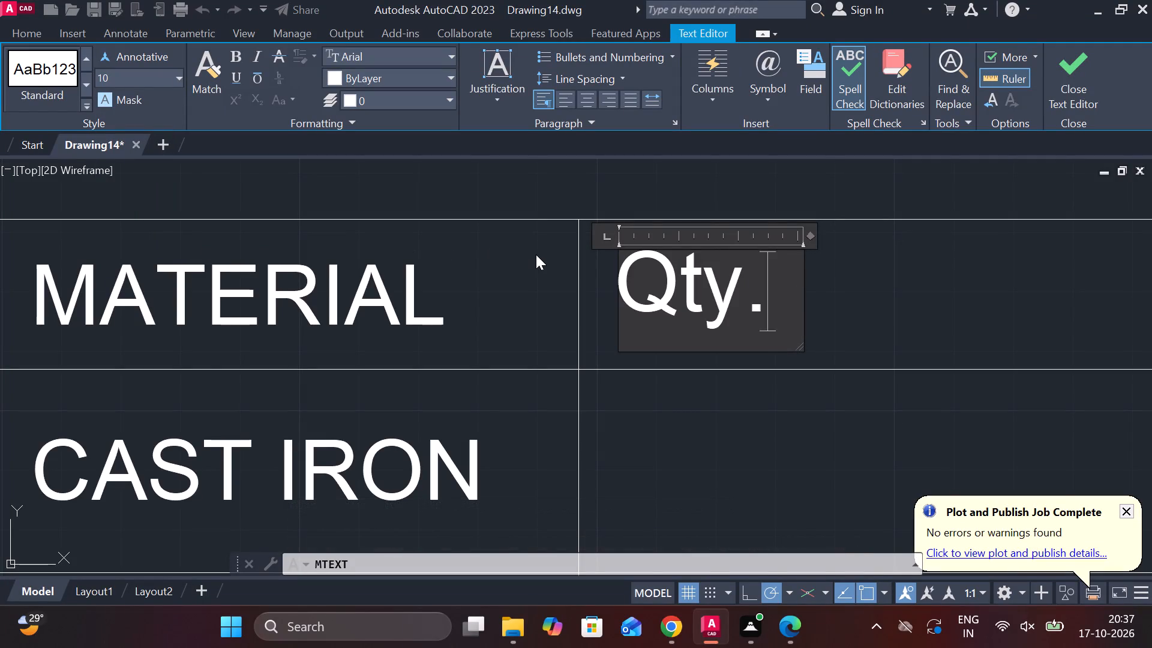
{"action": "left_click", "coordinate": [1081, 84]}
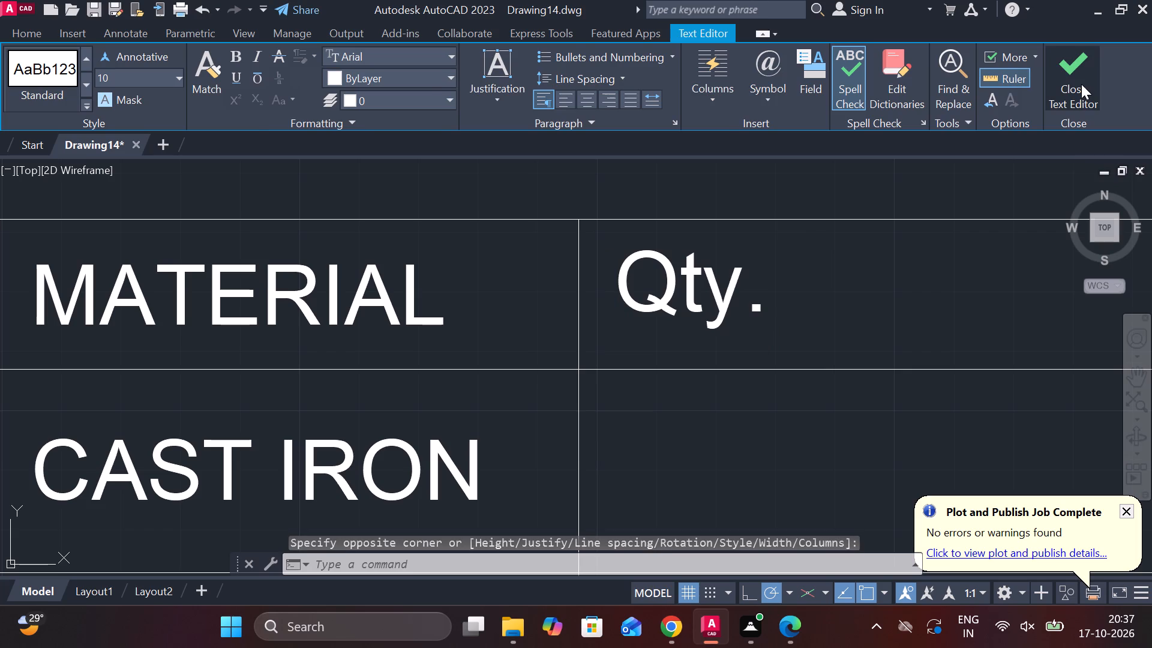
Draw a vertical line just past the Qty. heading, from the table's top border to its bottom border.
{"action": "scroll", "coordinate": [1001, 262], "scroll_direction": "down", "scroll_amount": 2}
{"action": "key", "text": "l"}
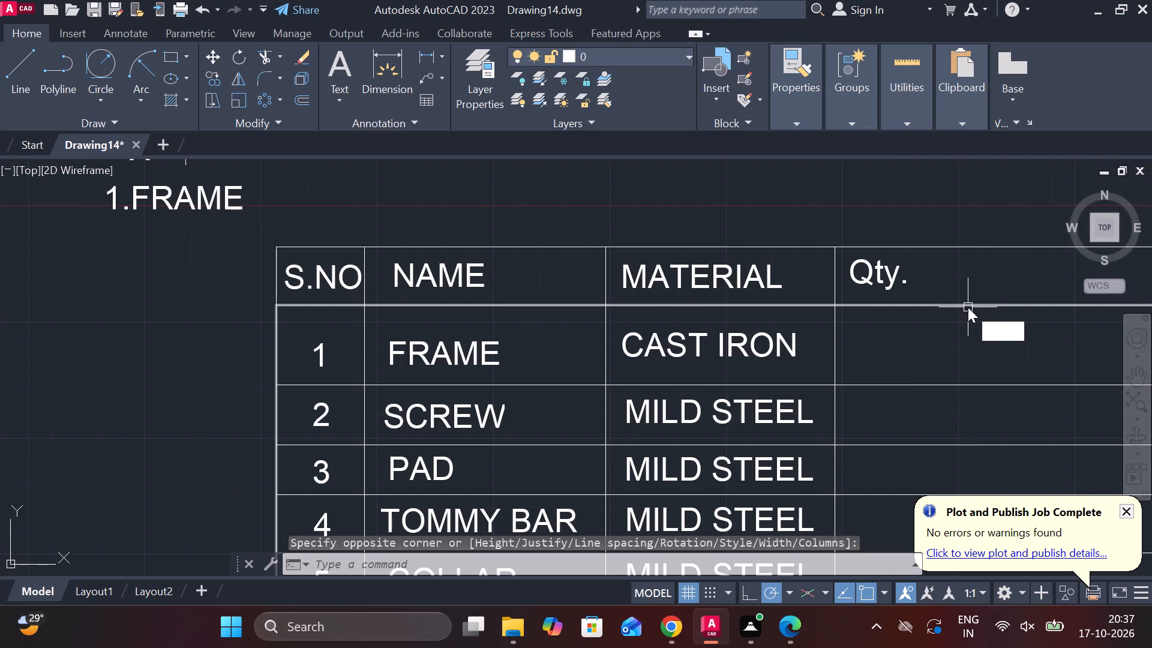
{"action": "key", "text": "Return"}
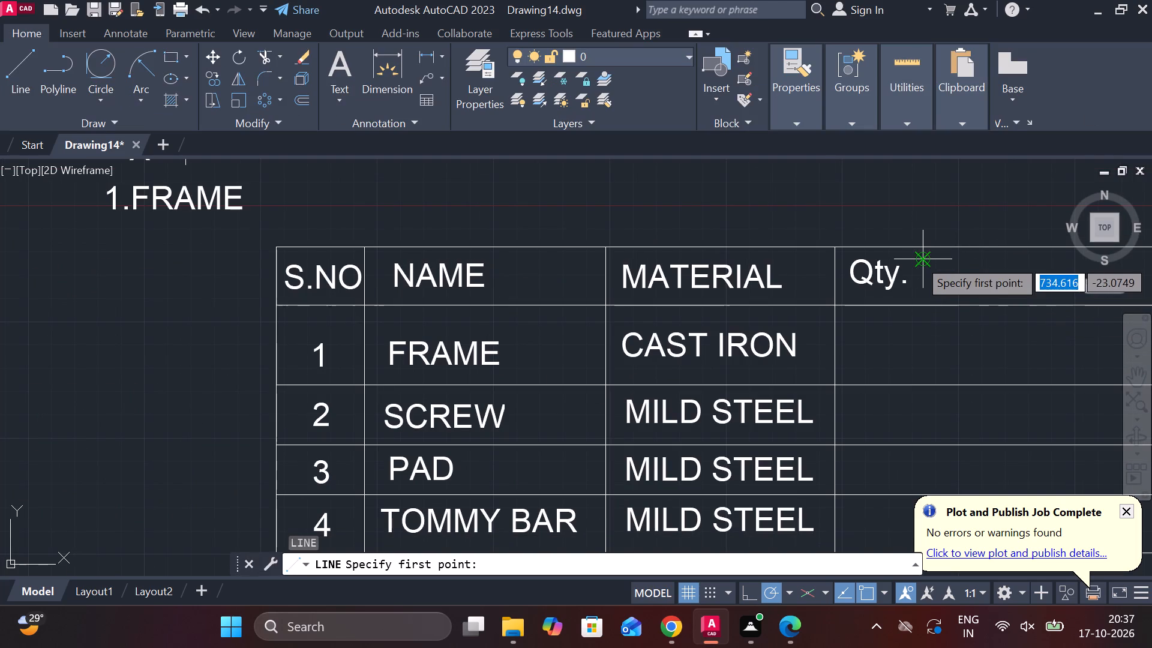
{"action": "scroll", "coordinate": [916, 247], "scroll_direction": "up", "scroll_amount": 2}
{"action": "left_click", "coordinate": [916, 247]}
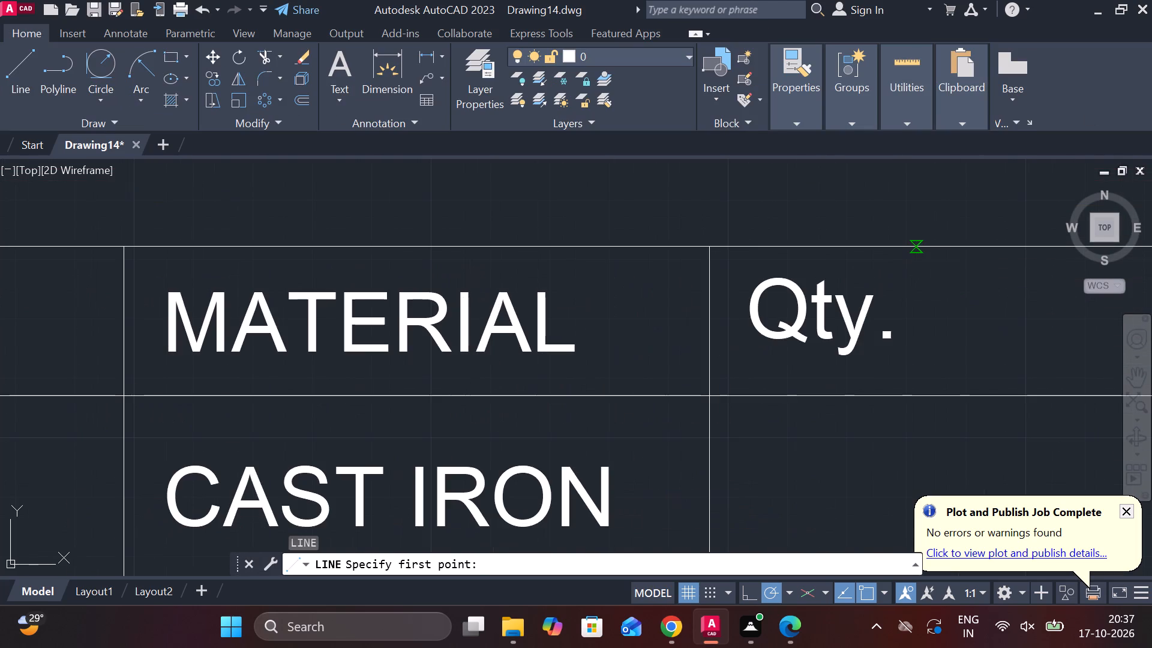
{"action": "scroll", "coordinate": [937, 374], "scroll_direction": "down", "scroll_amount": 2}
{"action": "middle_click_drag", "start_coordinate": [933, 397], "coordinate": [877, 201]}
{"action": "middle_click_drag", "start_coordinate": [877, 403], "coordinate": [877, 404]}
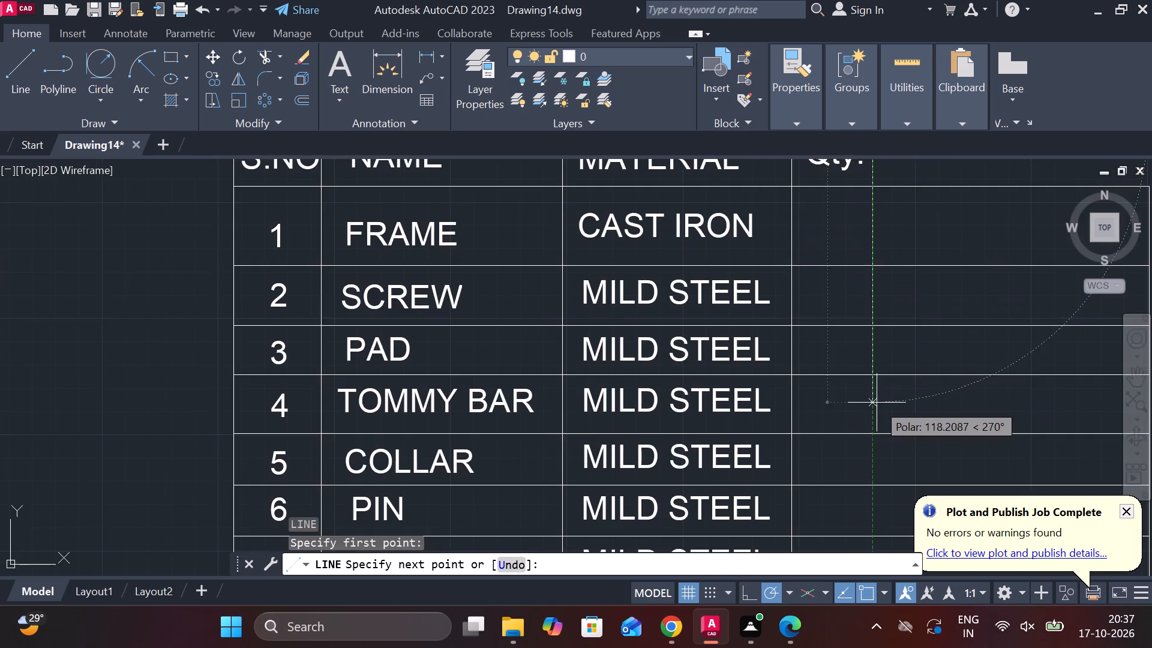
{"action": "middle_click_drag", "start_coordinate": [877, 404], "coordinate": [823, 277]}
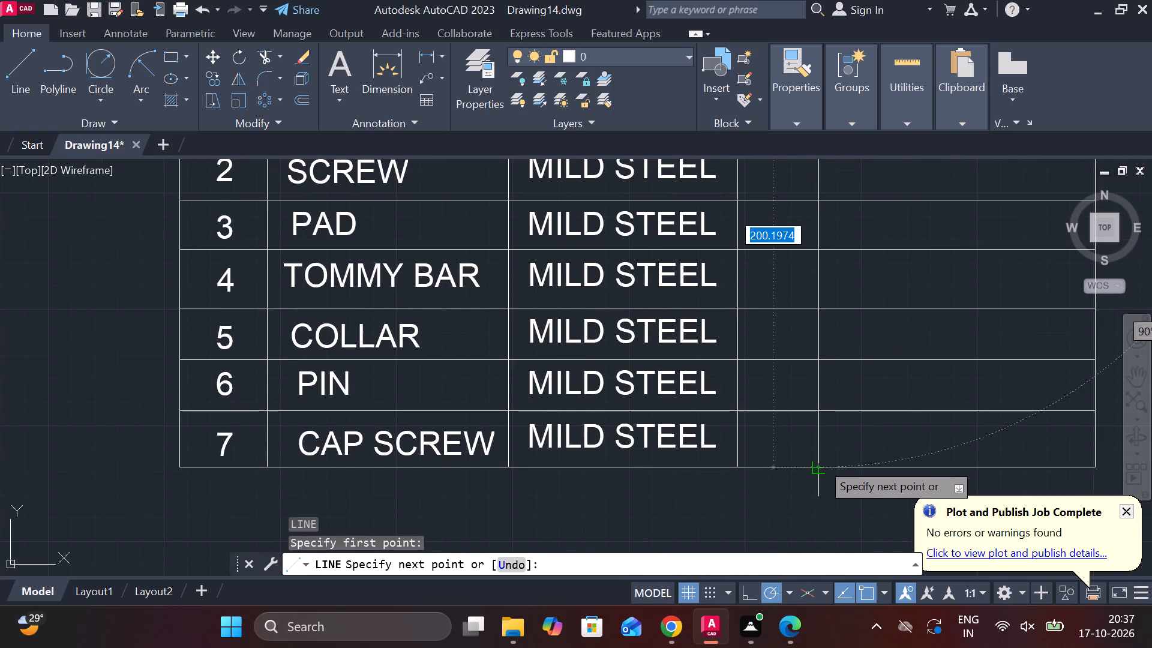
{"action": "left_click", "coordinate": [817, 469]}
{"action": "key", "text": "Escape"}
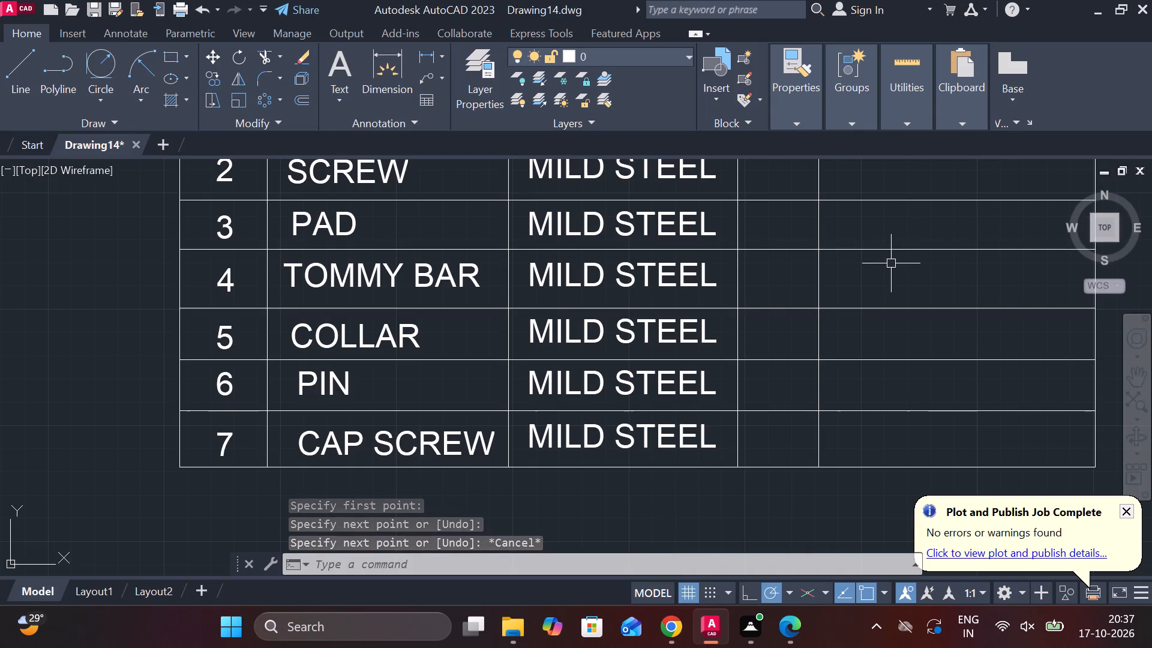
{"action": "key", "text": "Escape"}
Trim all row lines extending beyond the Qty. column and remove the leftover outer vertical border.
{"action": "middle_click_drag", "start_coordinate": [898, 266], "coordinate": [900, 292]}
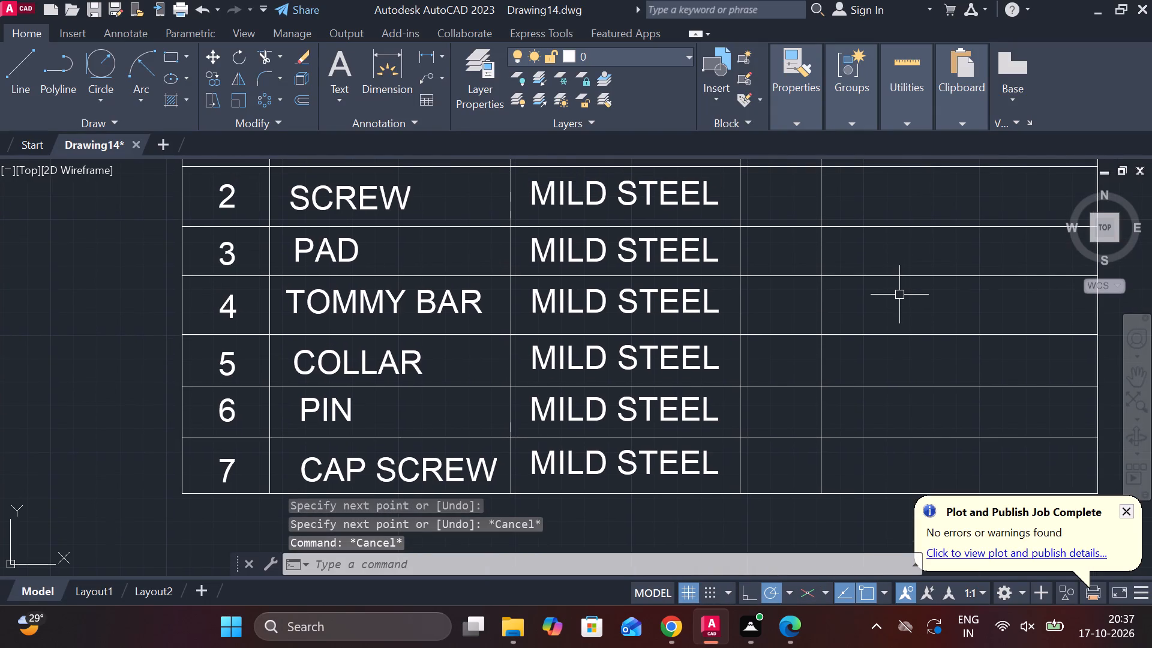
{"action": "scroll", "coordinate": [898, 295], "scroll_direction": "down", "scroll_amount": 2}
{"action": "type", "text": "tr"}
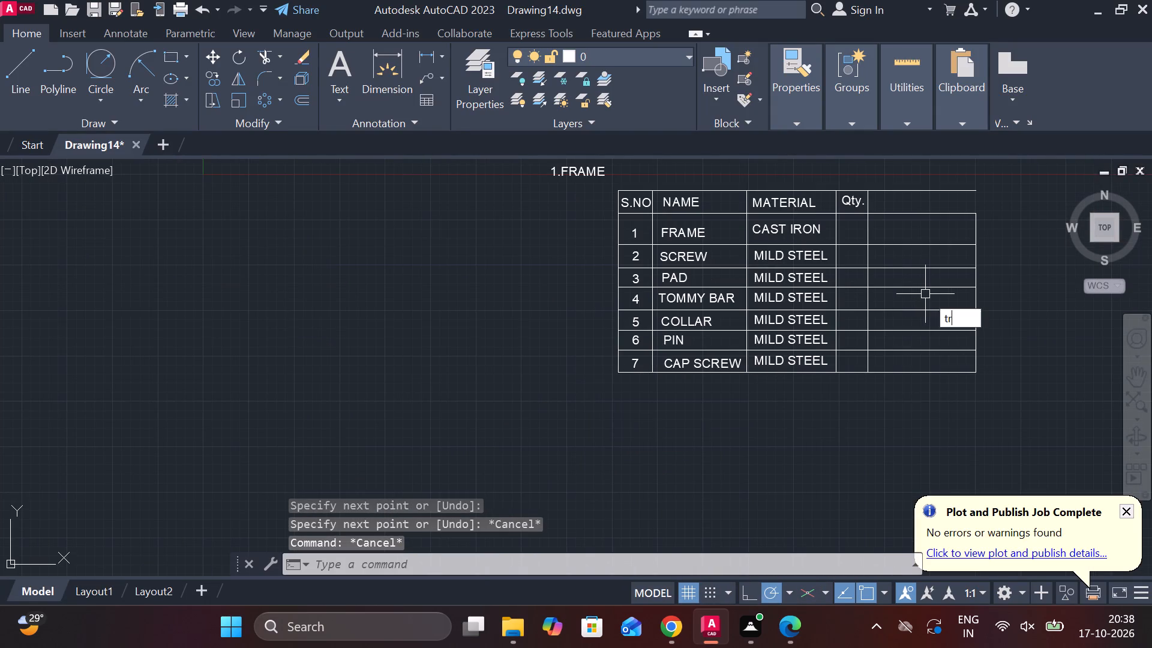
{"action": "key", "text": "space"}
{"action": "scroll", "coordinate": [919, 173], "scroll_direction": "up", "scroll_amount": 1}
{"action": "left_click_drag", "start_coordinate": [883, 175], "coordinate": [894, 242]}
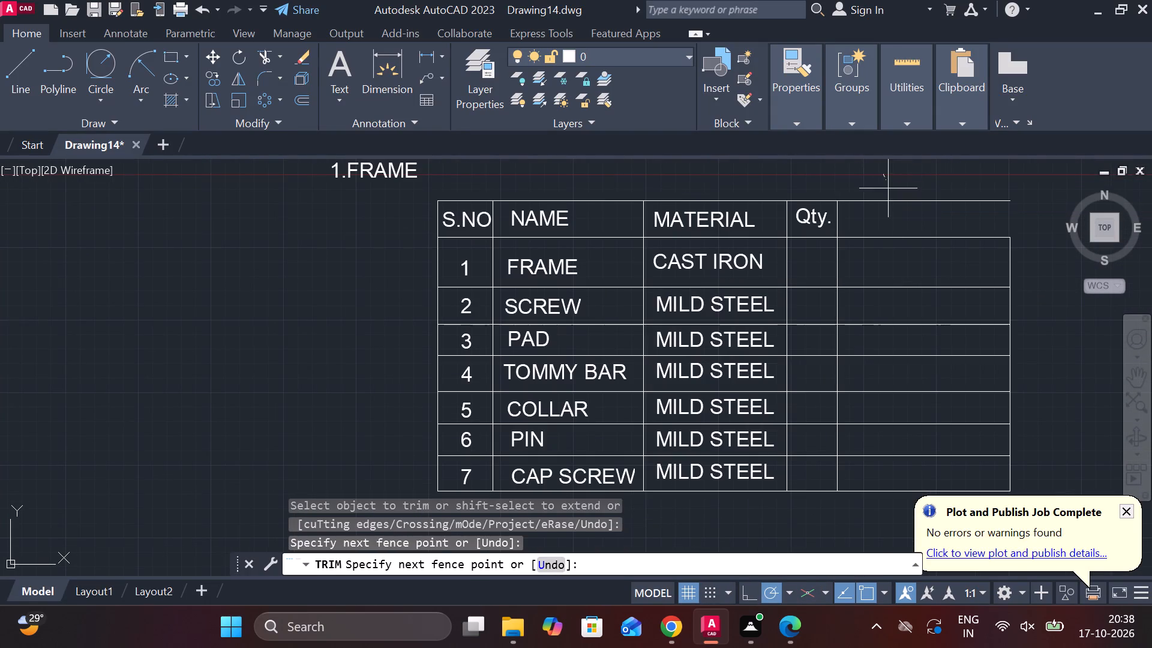
{"action": "left_click_drag", "start_coordinate": [894, 242], "coordinate": [873, 501]}
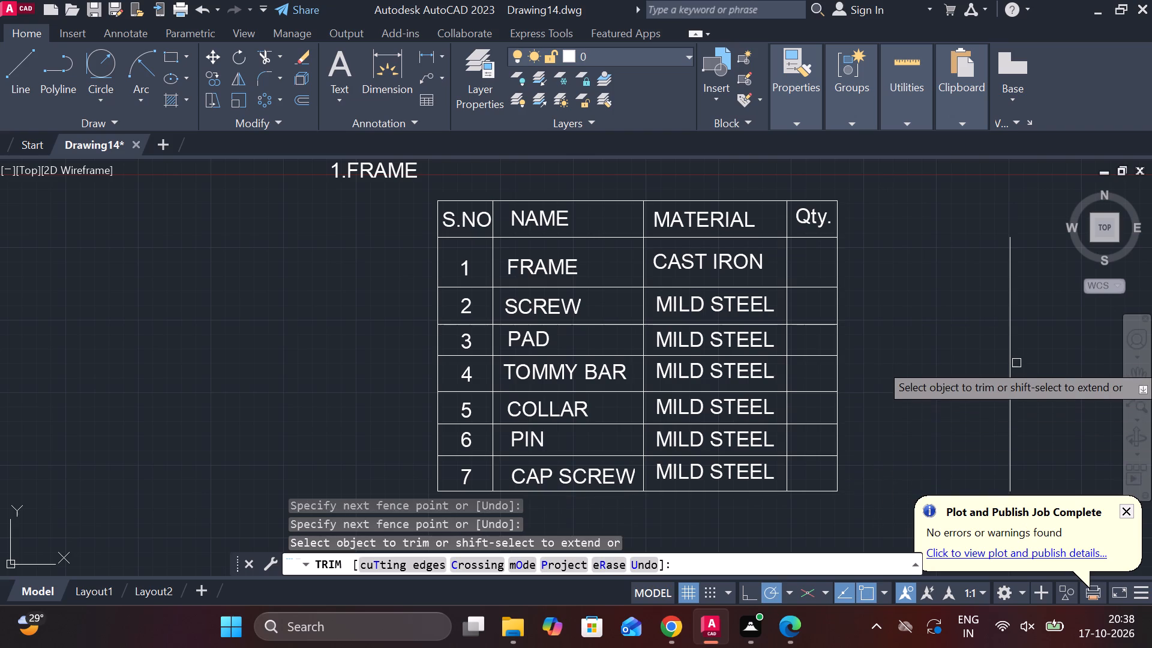
{"action": "left_click", "coordinate": [1012, 347]}
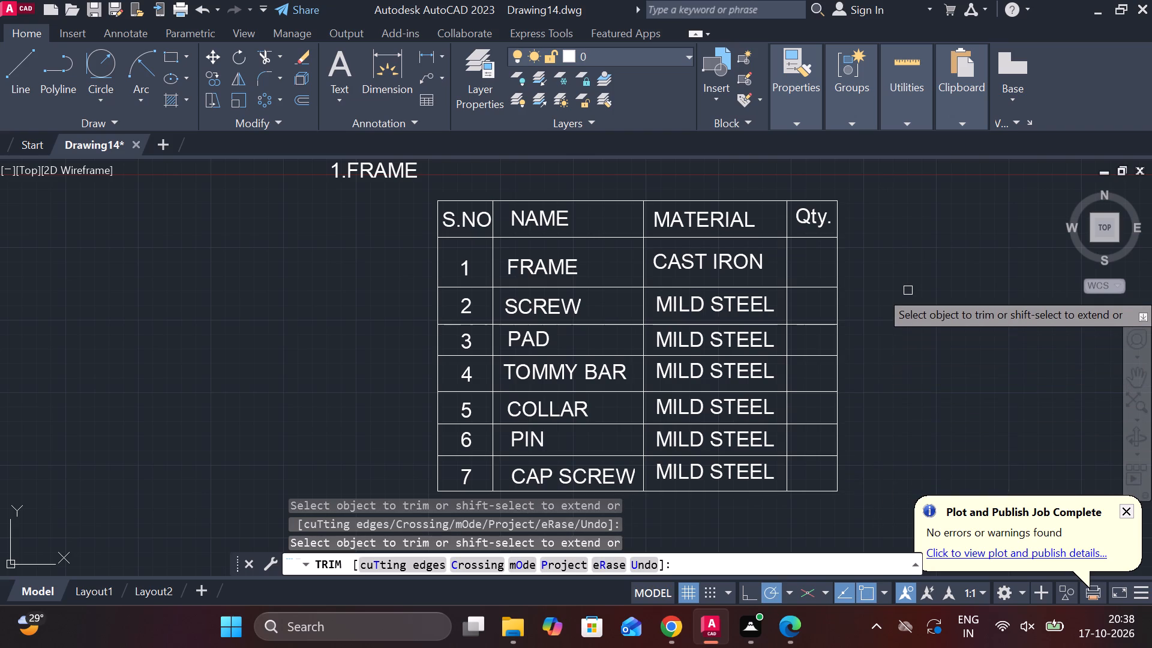
{"action": "scroll", "coordinate": [439, 266], "scroll_direction": "up", "scroll_amount": 1}
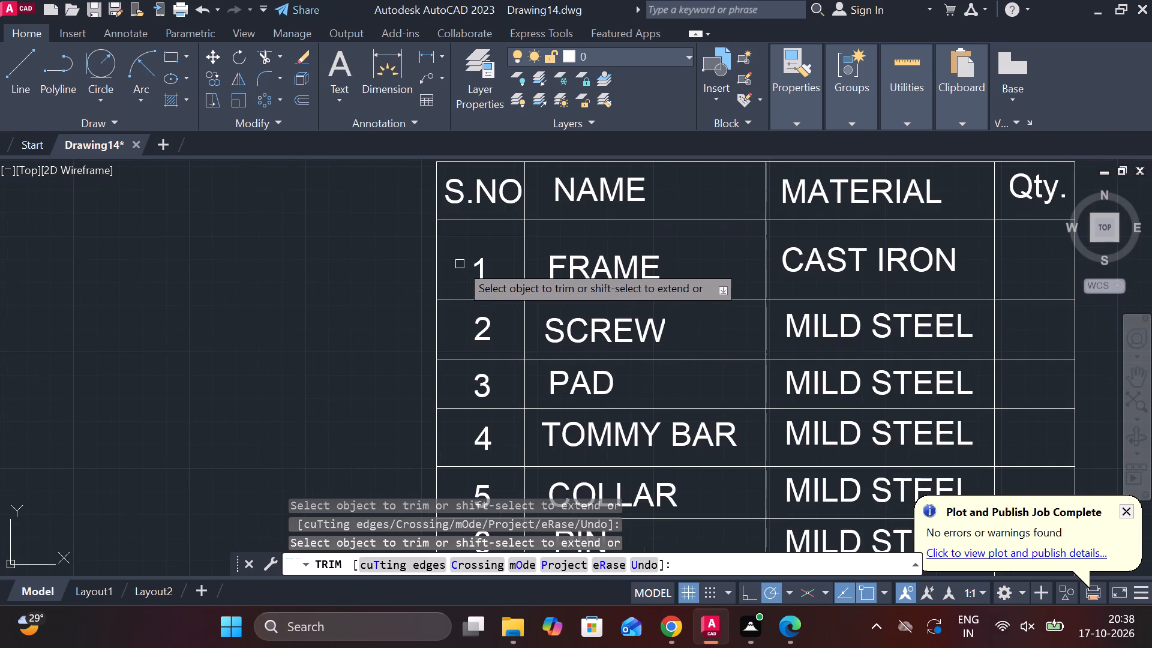
{"action": "key", "text": "Escape"}
Copy the 1 from FRAME's S.NO cell into the Qty. cells of FRAME and SCREW.
{"action": "left_click", "coordinate": [481, 269]}
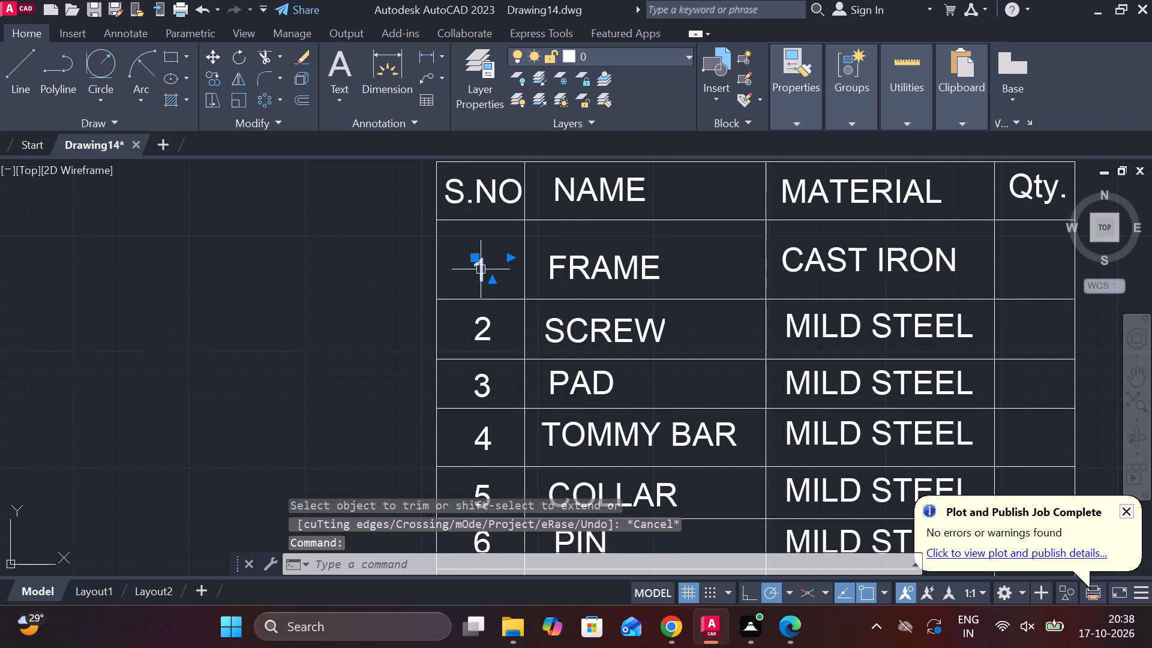
{"action": "type", "text": "co"}
{"action": "key", "text": "Return"}
{"action": "left_click", "coordinate": [481, 269]}
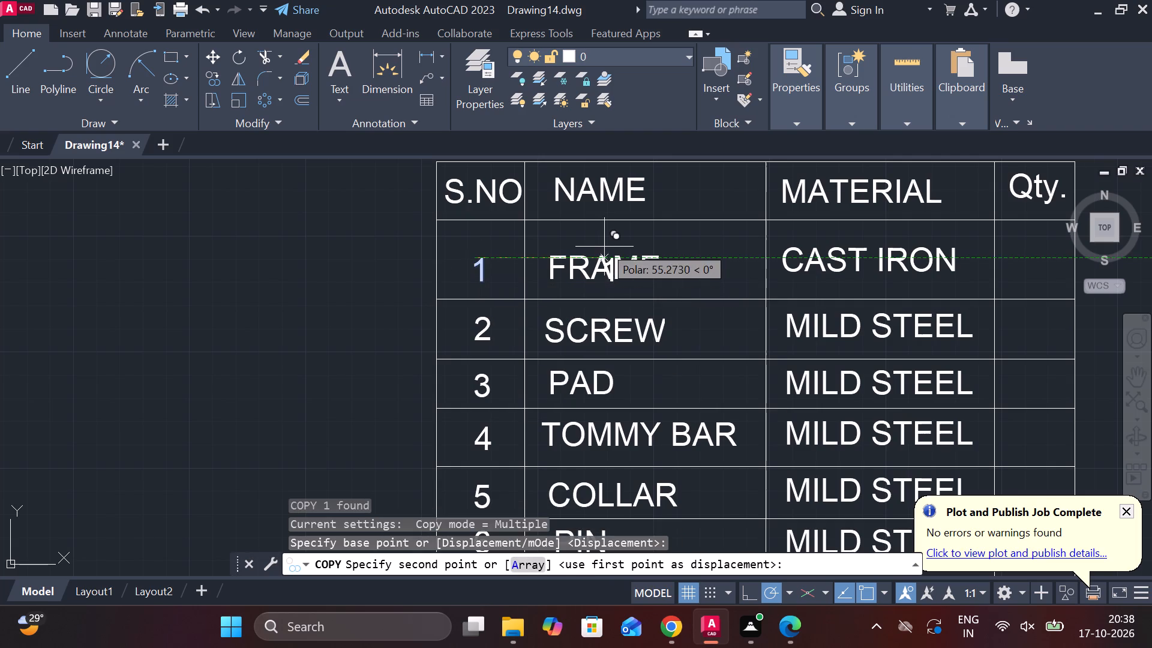
{"action": "middle_click_drag", "start_coordinate": [604, 247], "coordinate": [290, 236]}
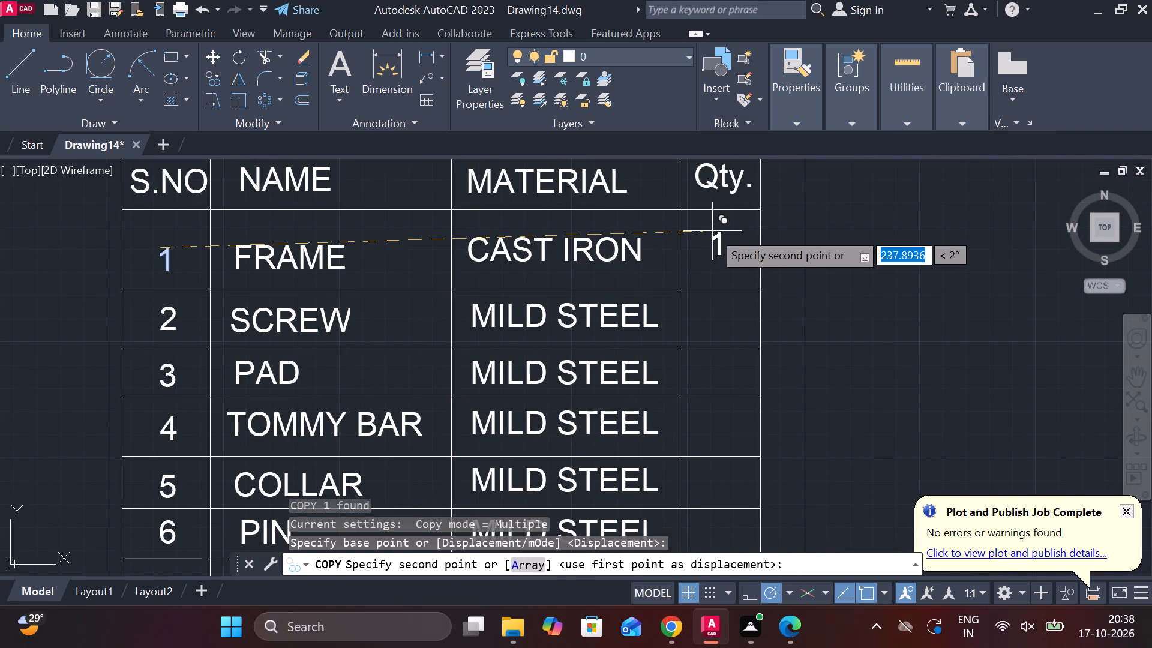
{"action": "left_click", "coordinate": [712, 231]}
{"action": "left_click", "coordinate": [706, 303]}
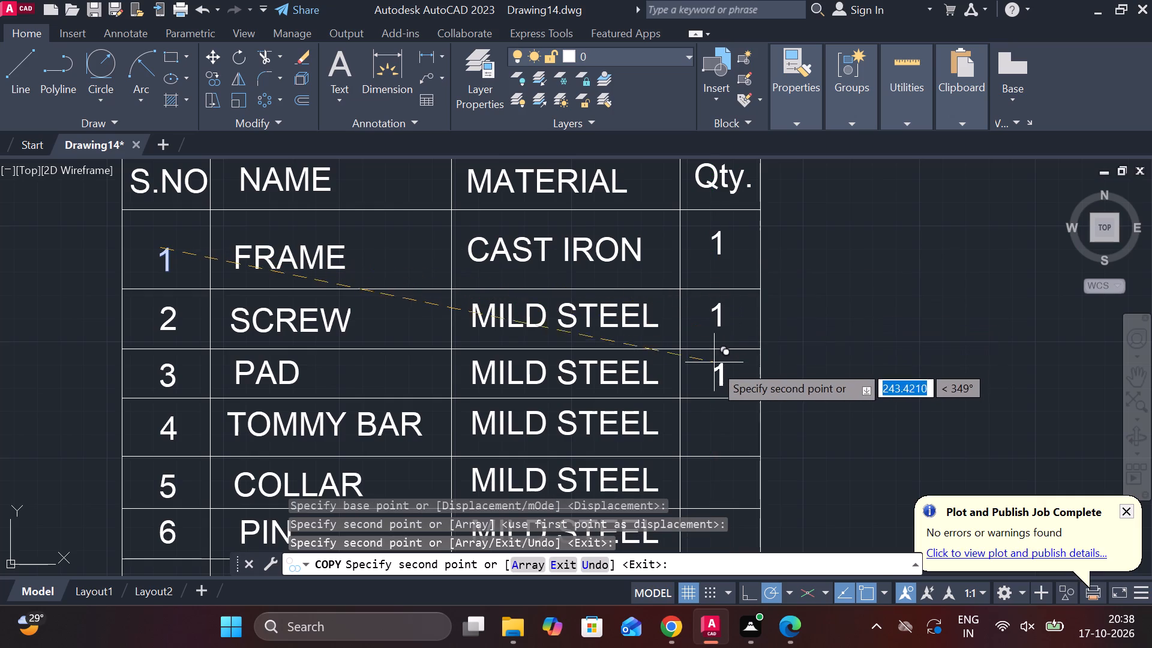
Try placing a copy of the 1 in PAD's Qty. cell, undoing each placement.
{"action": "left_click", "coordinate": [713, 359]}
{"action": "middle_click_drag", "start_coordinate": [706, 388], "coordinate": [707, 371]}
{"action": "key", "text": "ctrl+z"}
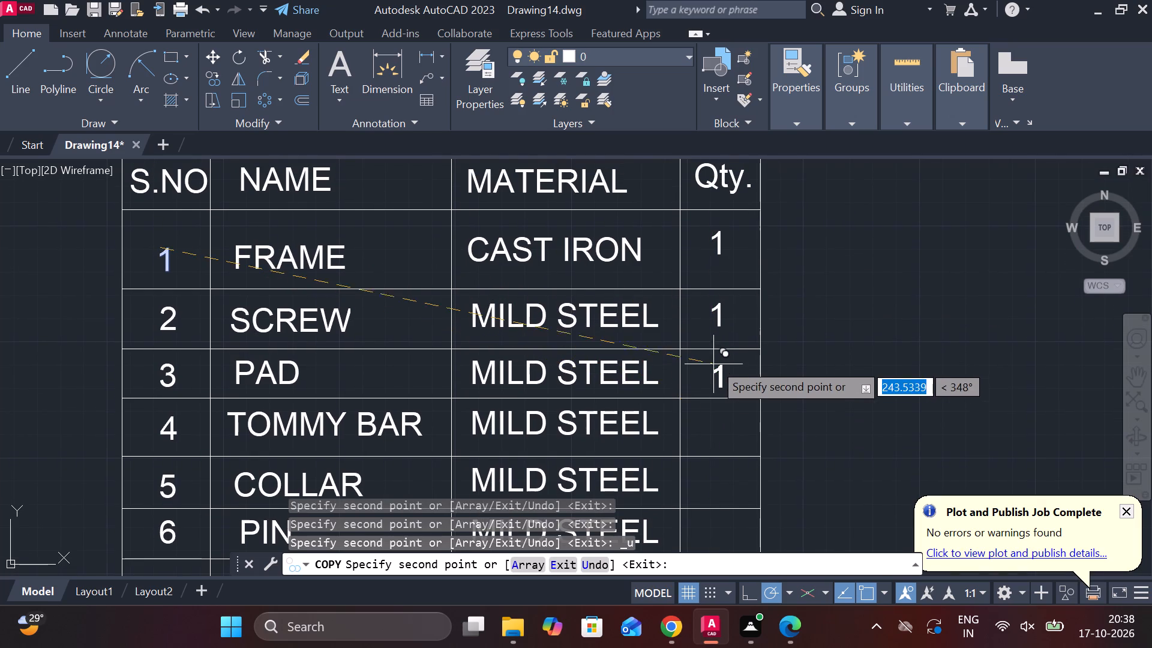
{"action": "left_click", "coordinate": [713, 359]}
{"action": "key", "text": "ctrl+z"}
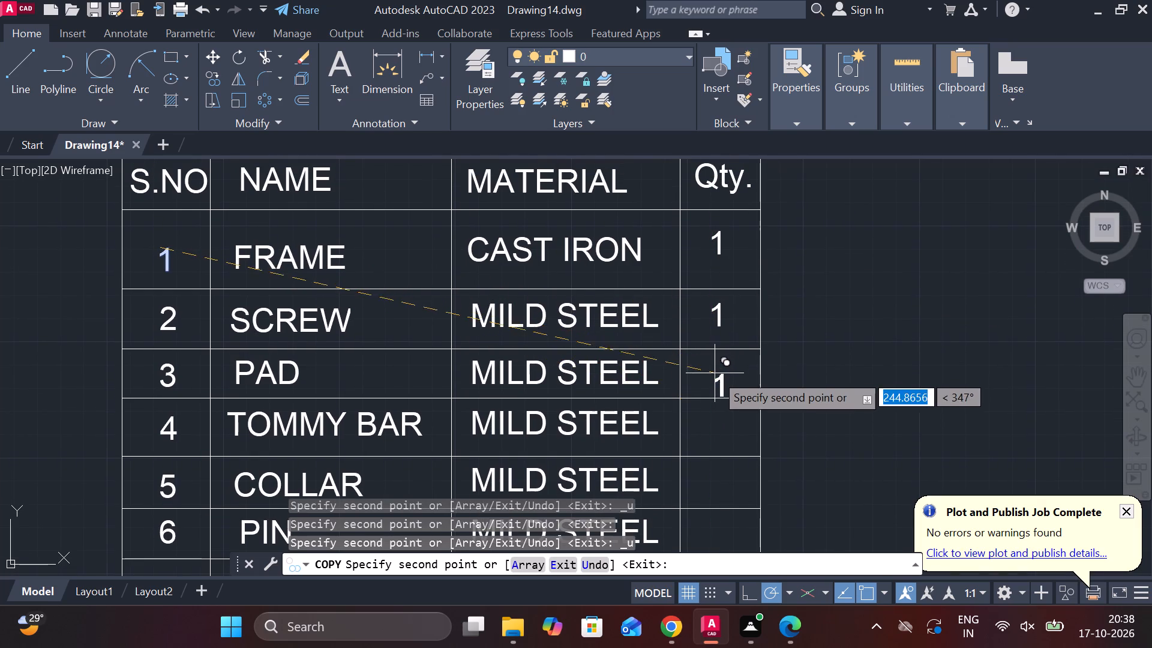
Copy the 1 into the Qty. cells of PAD, TOMMY BAR, COLLAR, PIN and CAP SCREW.
{"action": "scroll", "coordinate": [715, 373], "scroll_direction": "up", "scroll_amount": 3}
{"action": "left_click", "coordinate": [711, 321]}
{"action": "scroll", "coordinate": [714, 343], "scroll_direction": "down", "scroll_amount": 2}
{"action": "middle_click_drag", "start_coordinate": [715, 346], "coordinate": [691, 188]}
{"action": "scroll", "coordinate": [673, 260], "scroll_direction": "up", "scroll_amount": 2}
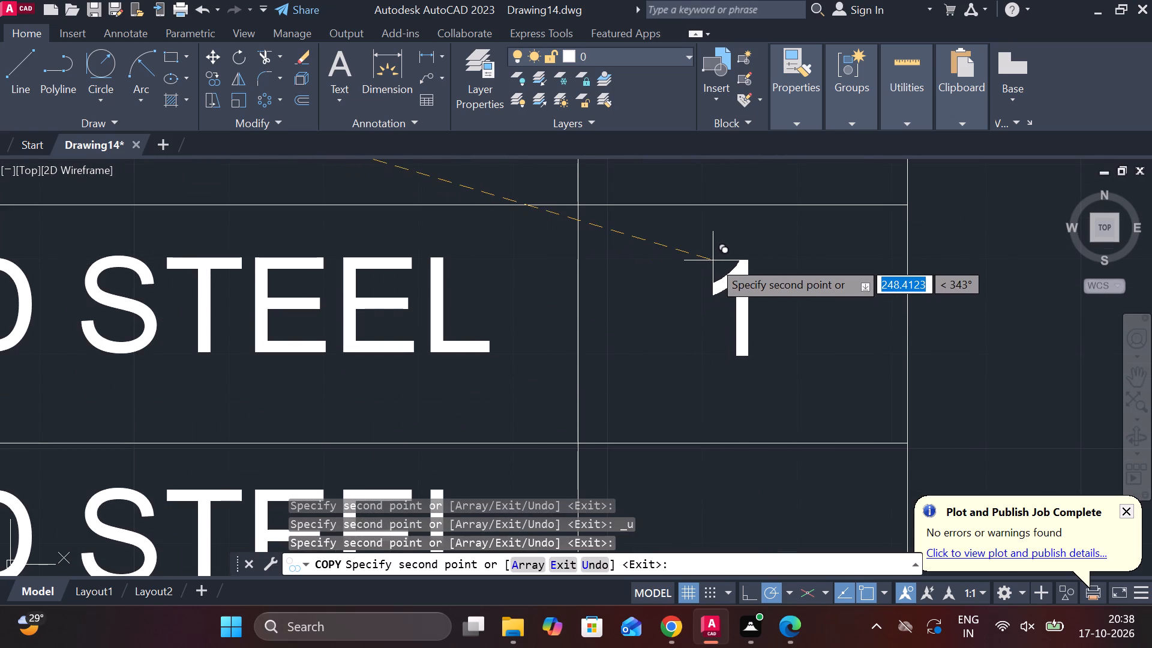
{"action": "left_click", "coordinate": [713, 260]}
{"action": "scroll", "coordinate": [714, 272], "scroll_direction": "down", "scroll_amount": 2}
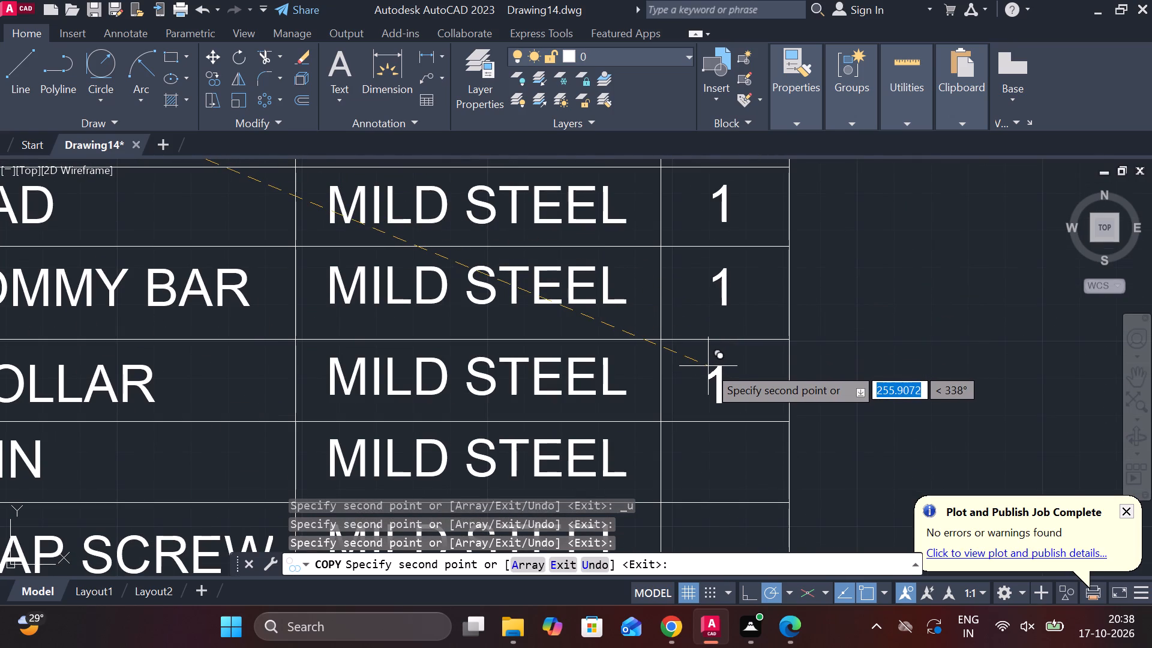
{"action": "left_click", "coordinate": [715, 364]}
{"action": "middle_click_drag", "start_coordinate": [715, 364], "coordinate": [694, 226]}
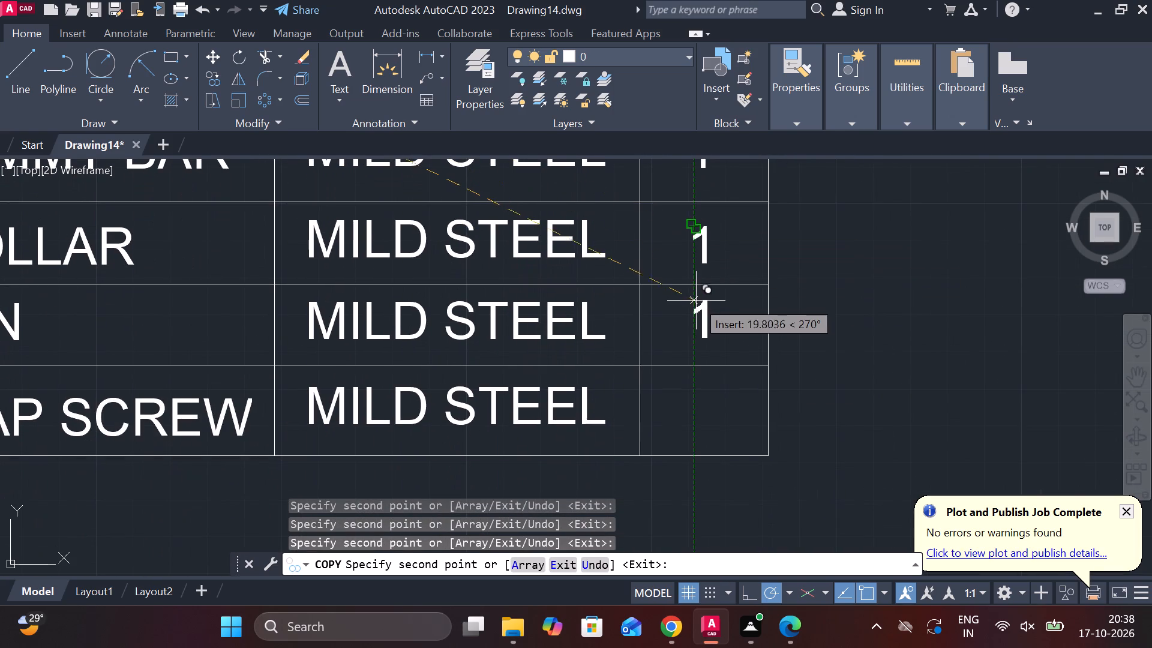
{"action": "left_click", "coordinate": [697, 310]}
{"action": "left_click", "coordinate": [693, 391]}
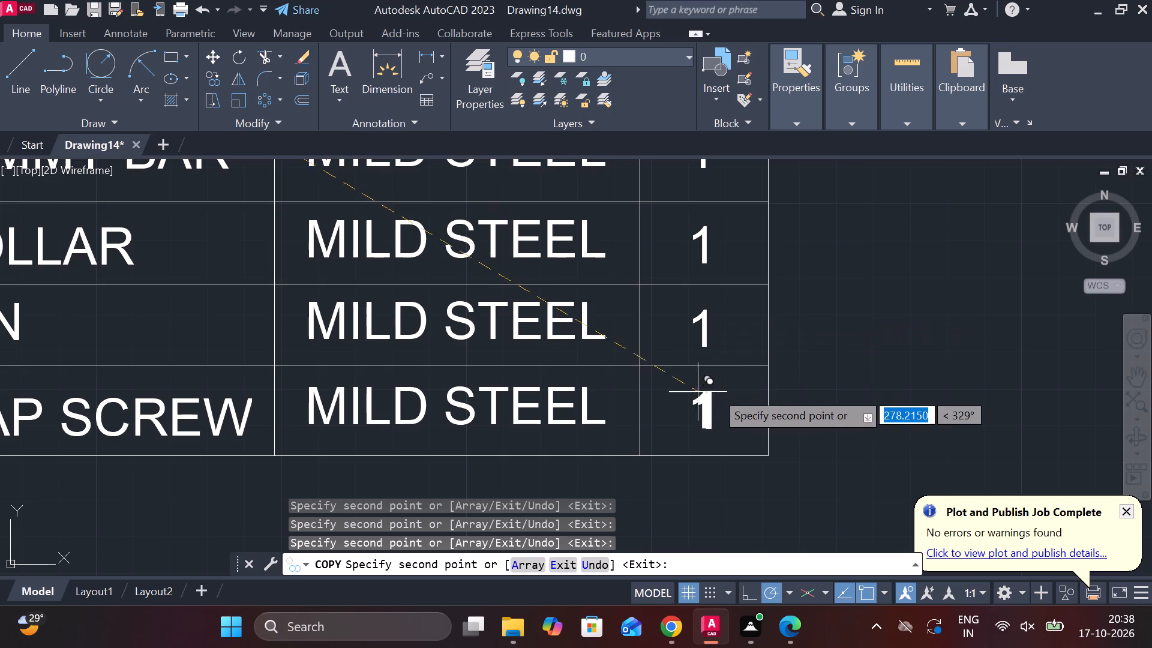
{"action": "key", "text": "Escape"}
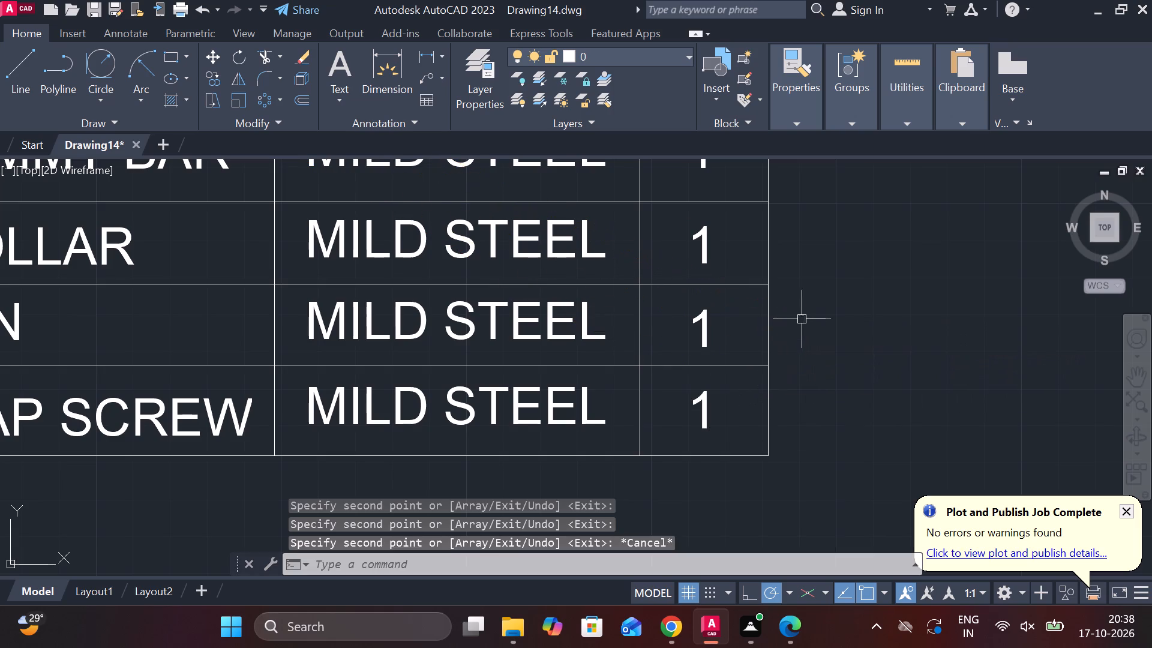
Move the entire parts table horizontally about 138 units to the right, beneath the part views.
{"action": "scroll", "coordinate": [802, 329], "scroll_direction": "down", "scroll_amount": 3}
{"action": "middle_click_drag", "start_coordinate": [813, 289], "coordinate": [820, 404]}
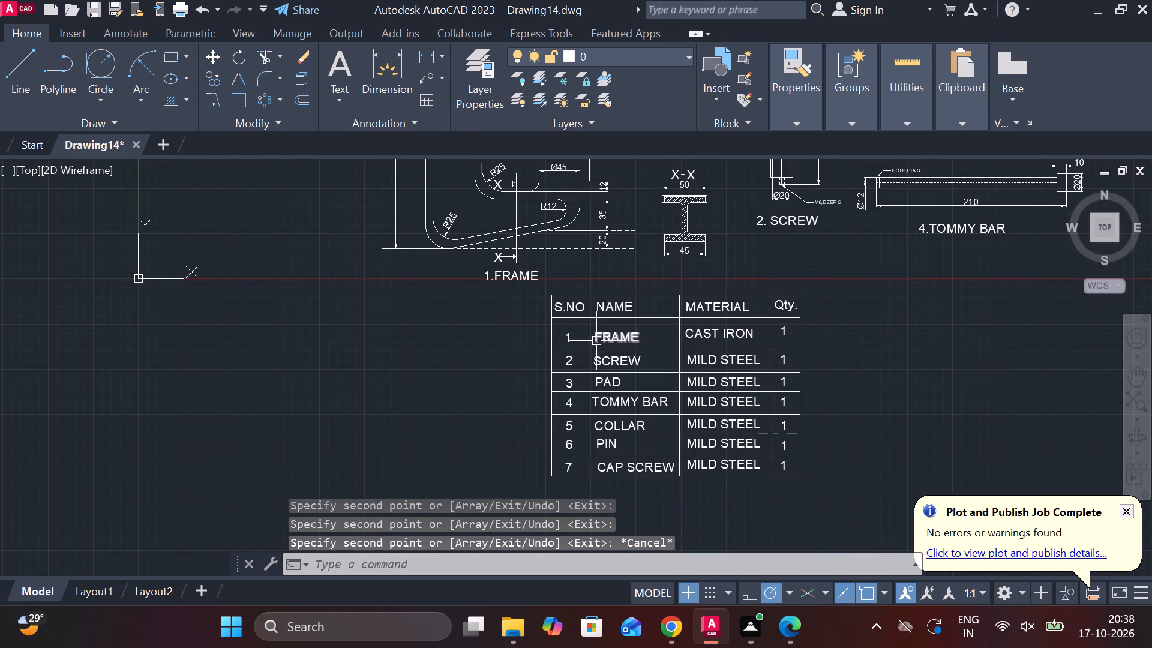
{"action": "left_click", "coordinate": [544, 292]}
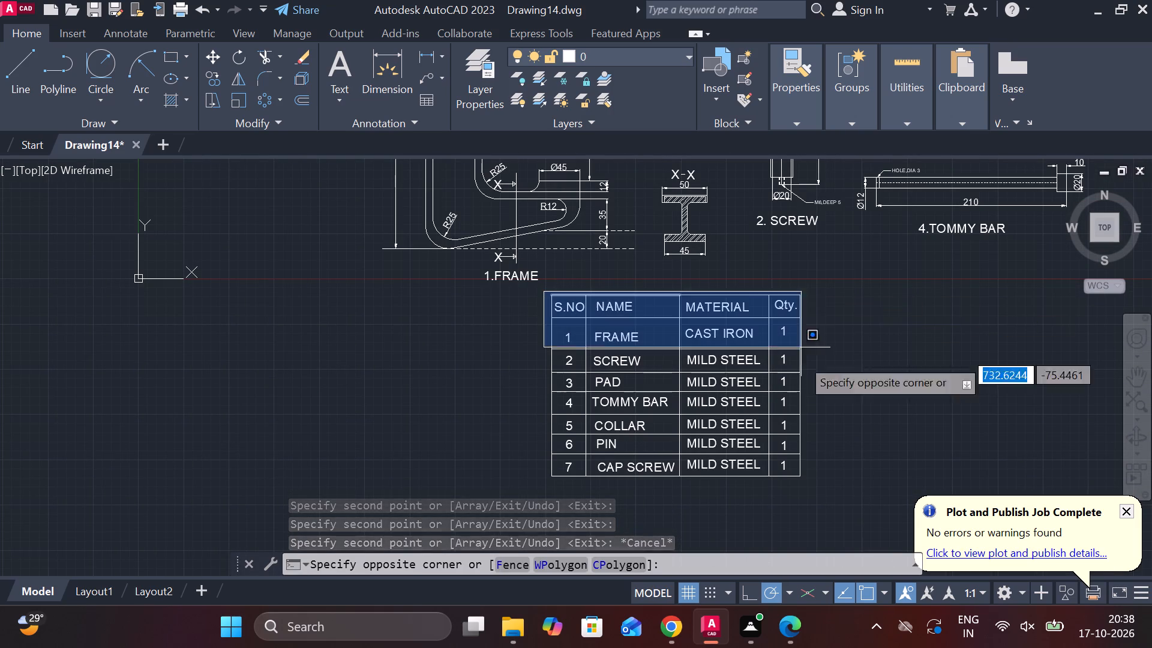
{"action": "left_click", "coordinate": [817, 493]}
{"action": "key", "text": "m"}
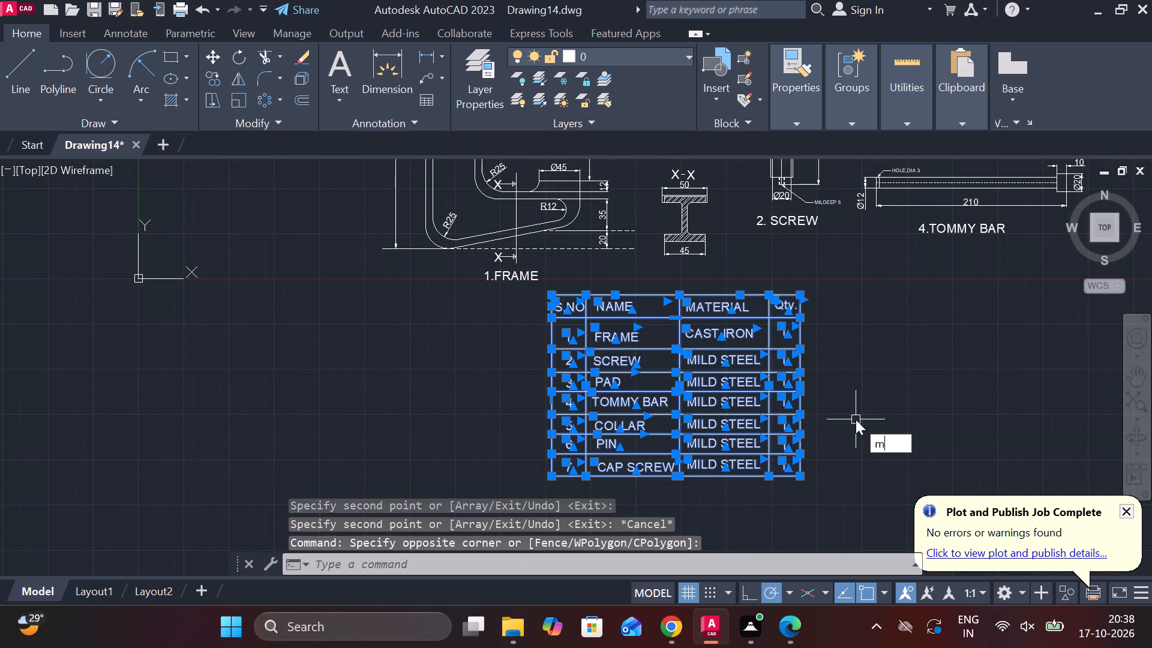
{"action": "key", "text": "Return"}
{"action": "left_click_drag", "start_coordinate": [856, 419], "coordinate": [903, 425]}
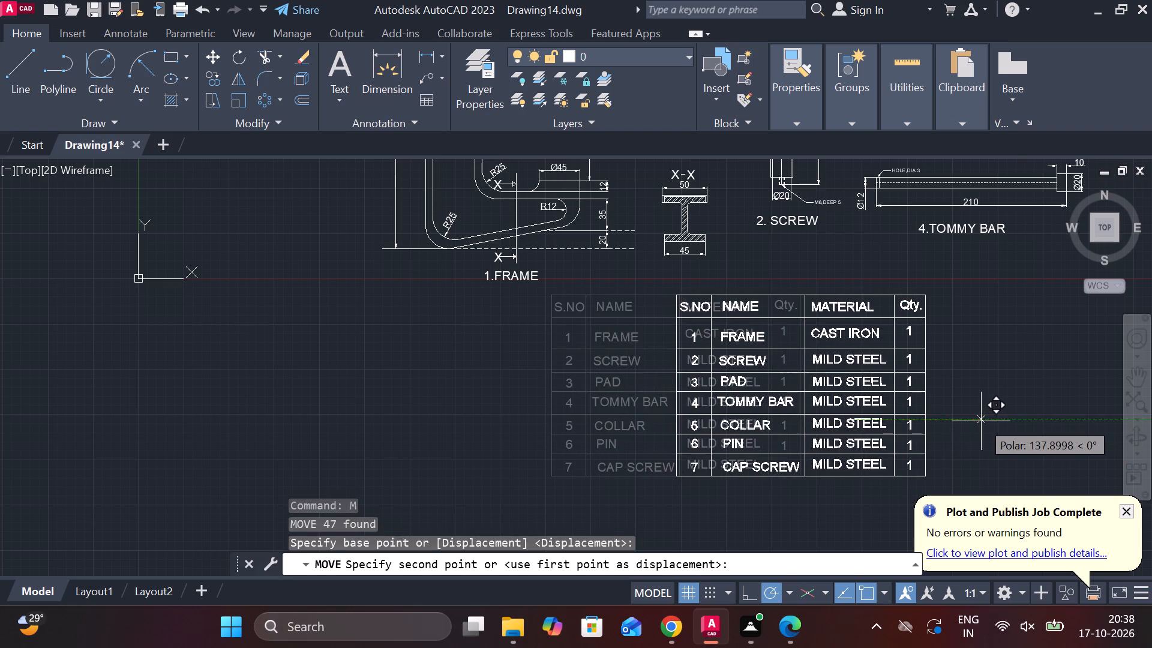
{"action": "left_click", "coordinate": [981, 421]}
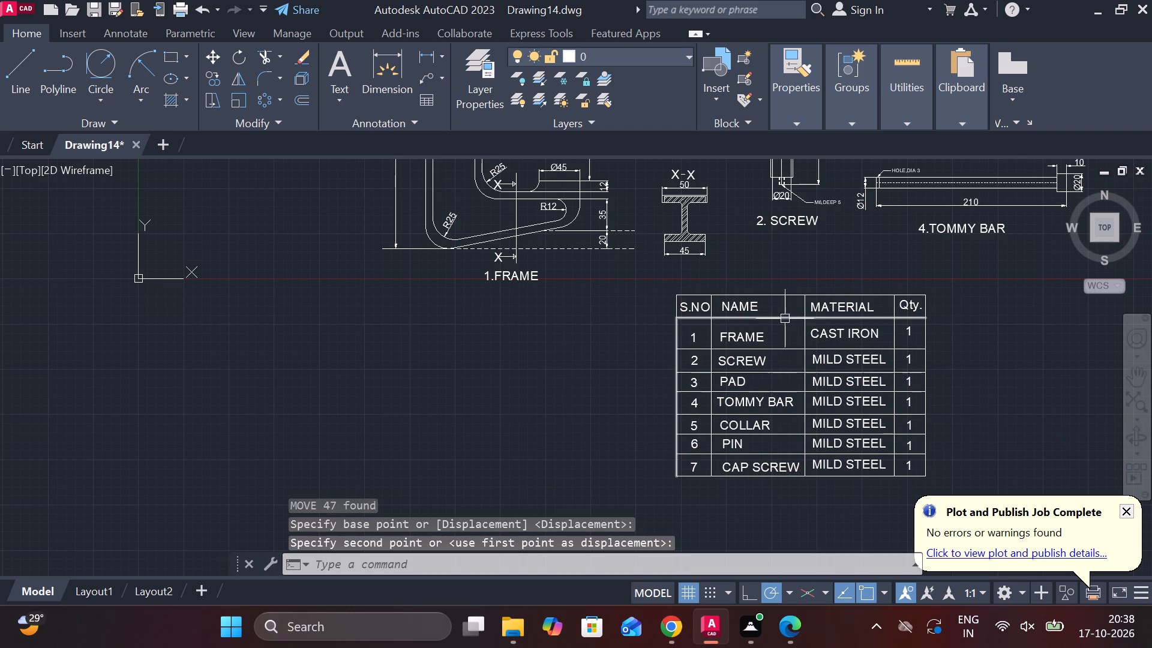
Add the centred multiline title C-CLAMP with text height 15 above the part views.
{"action": "scroll", "coordinate": [779, 331], "scroll_direction": "down", "scroll_amount": 2}
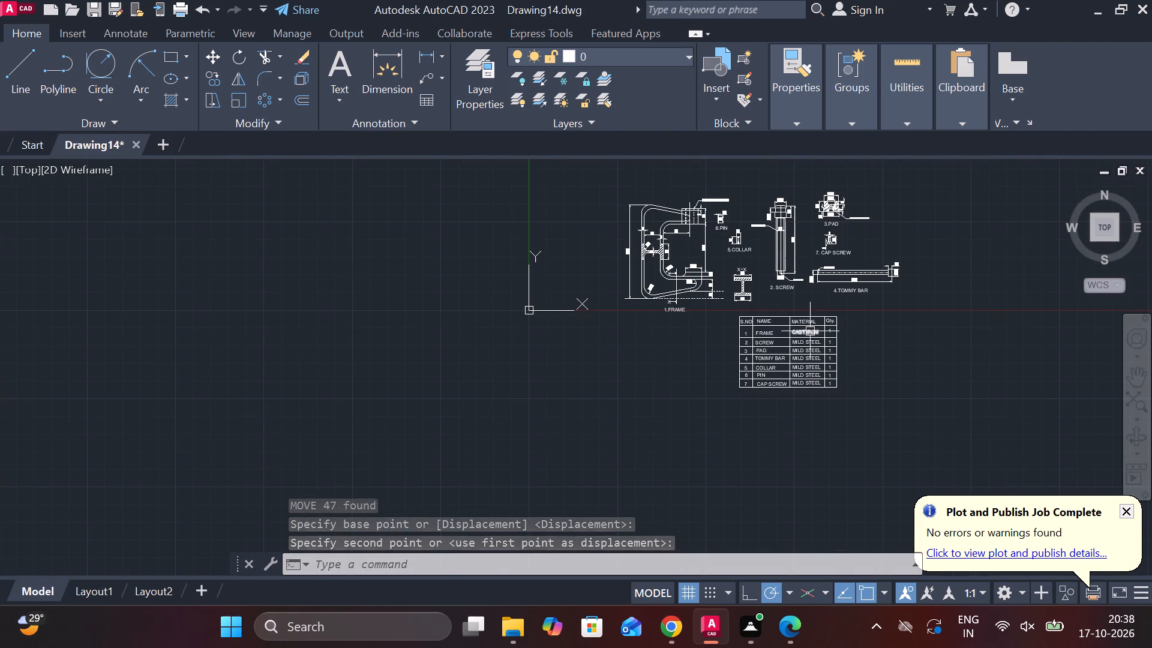
{"action": "middle_click_drag", "start_coordinate": [703, 192], "coordinate": [638, 361]}
{"action": "scroll", "coordinate": [642, 318], "scroll_direction": "up", "scroll_amount": 2}
{"action": "middle_click_drag", "start_coordinate": [697, 322], "coordinate": [675, 322]}
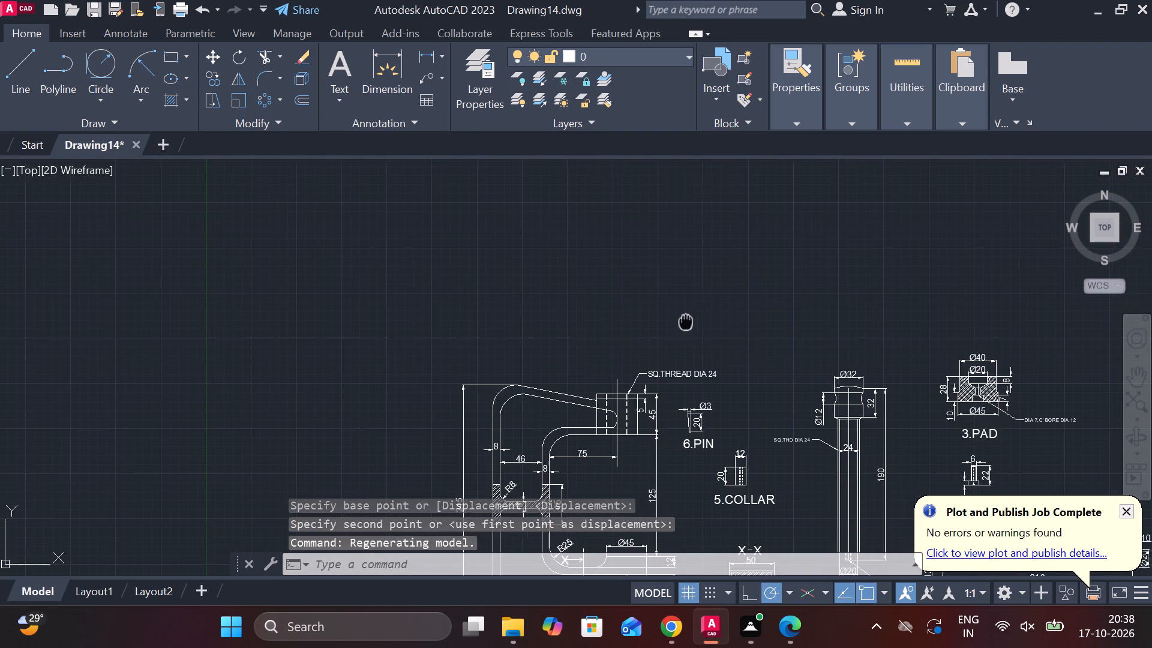
{"action": "middle_click_drag", "start_coordinate": [675, 322], "coordinate": [674, 322]}
{"action": "key", "text": "m"}
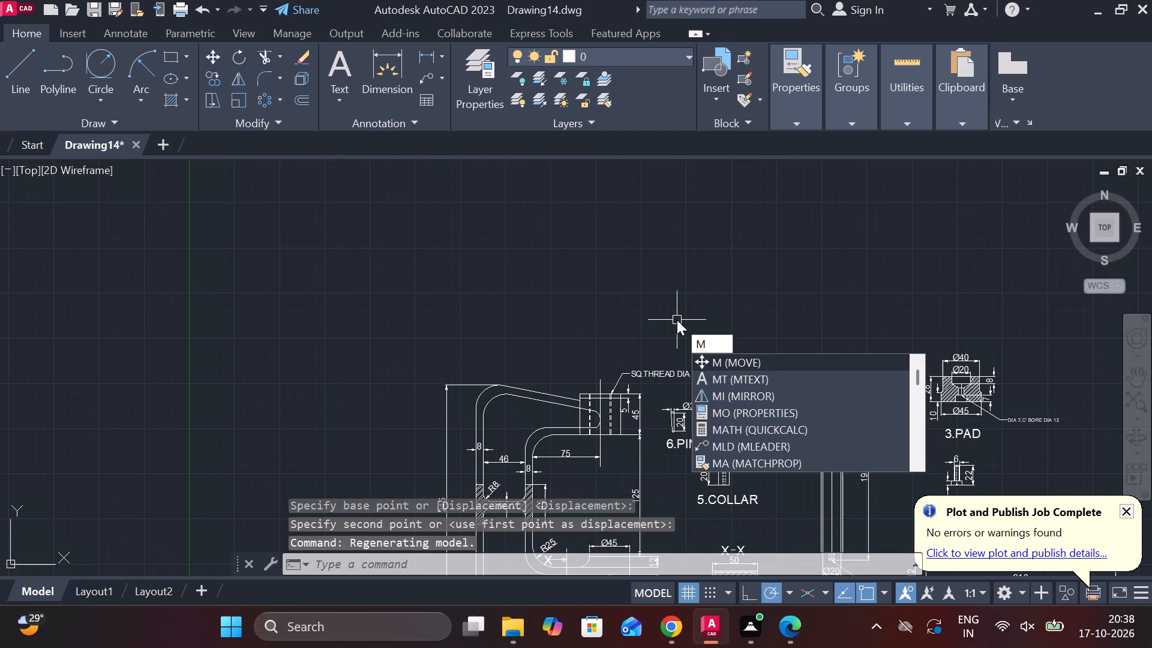
{"action": "type", "text": "t"}
{"action": "key", "text": "space"}
{"action": "left_click", "coordinate": [598, 275]}
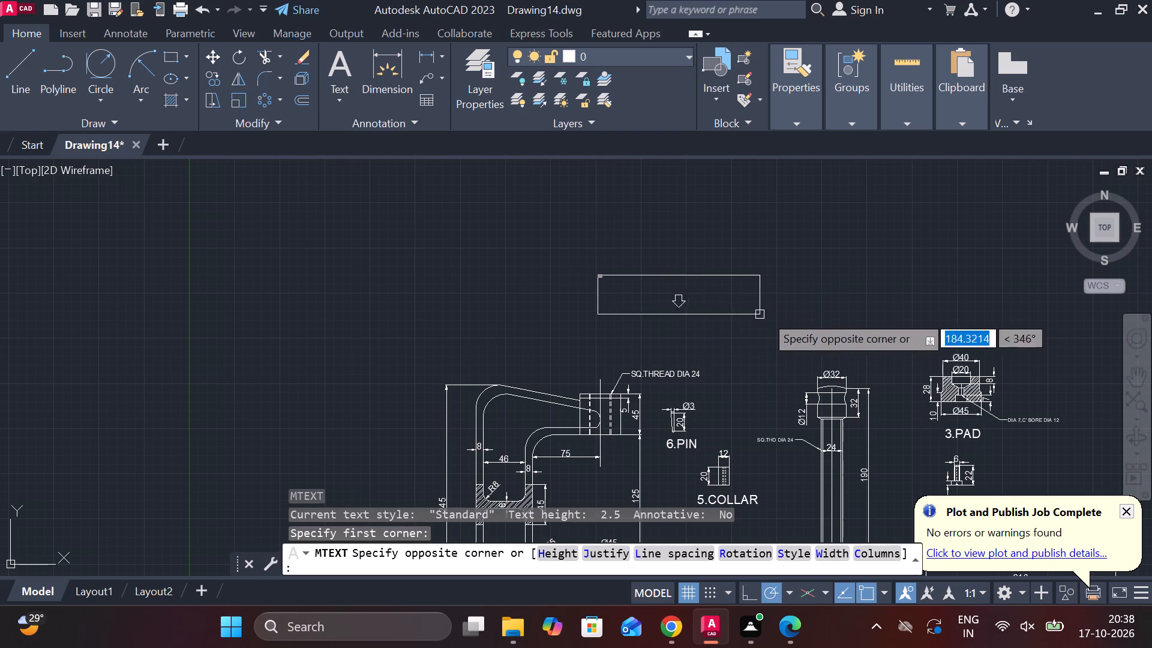
{"action": "left_click", "coordinate": [878, 337]}
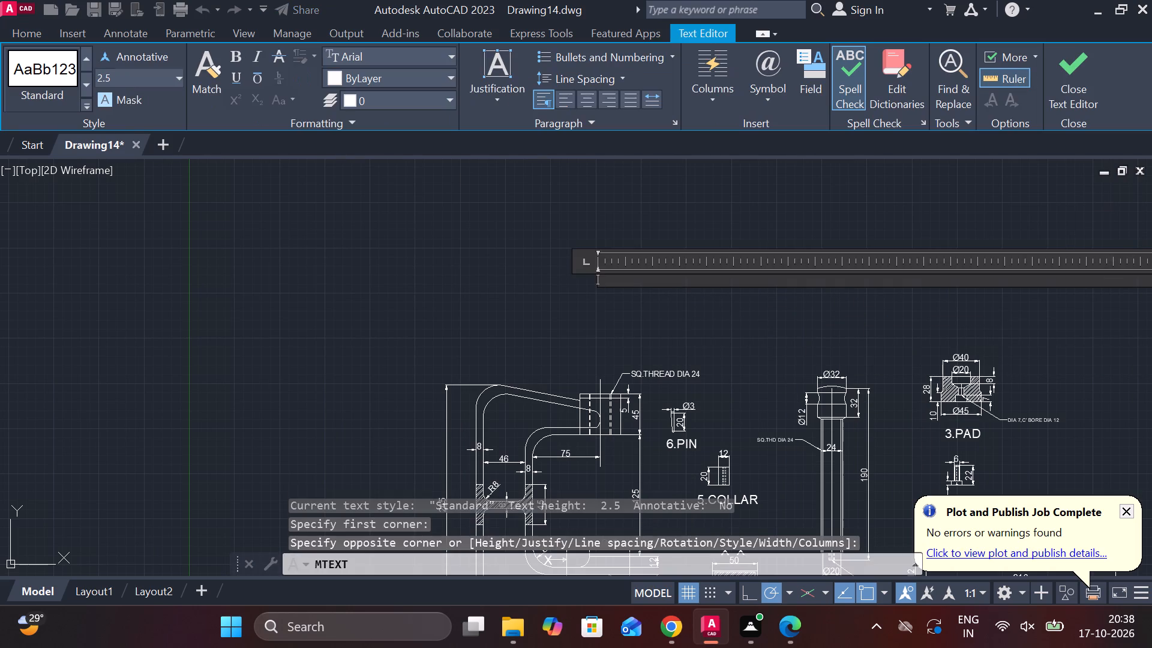
{"action": "left_click", "coordinate": [176, 77]}
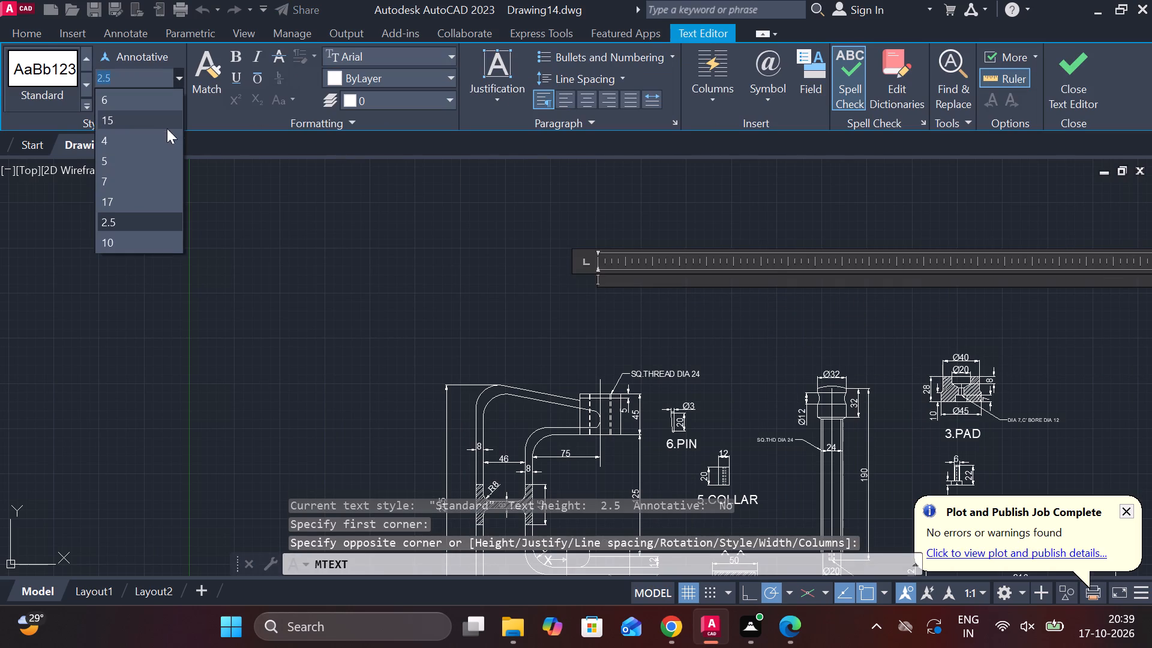
{"action": "left_click", "coordinate": [102, 127]}
{"action": "key", "text": "c"}
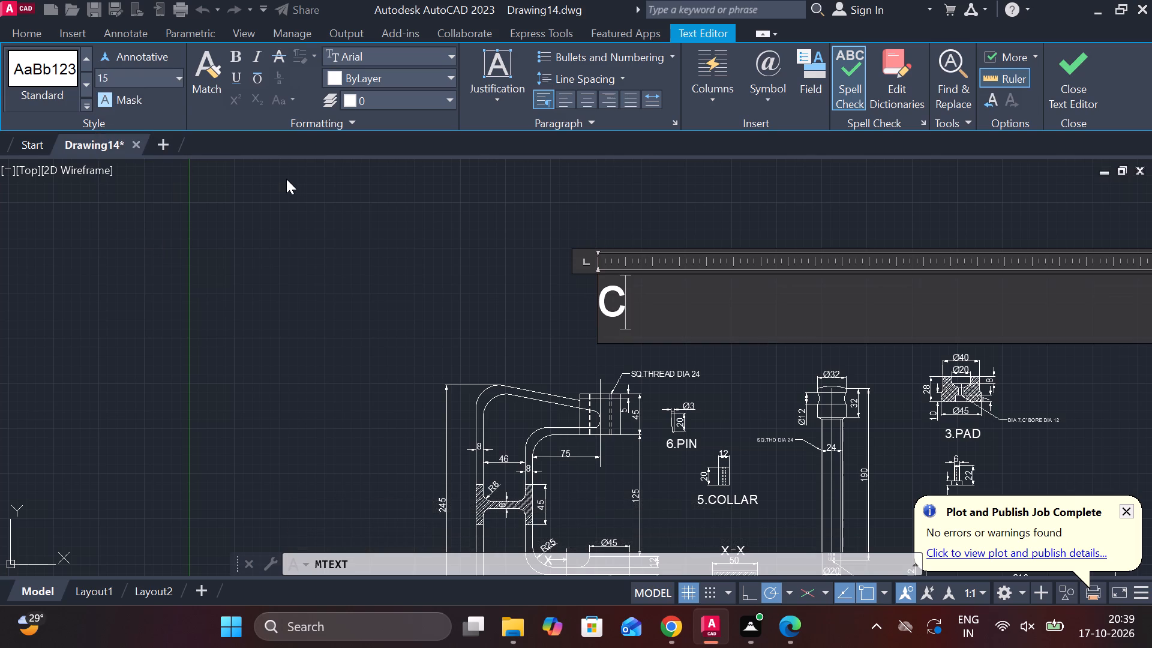
{"action": "key", "text": "space"}
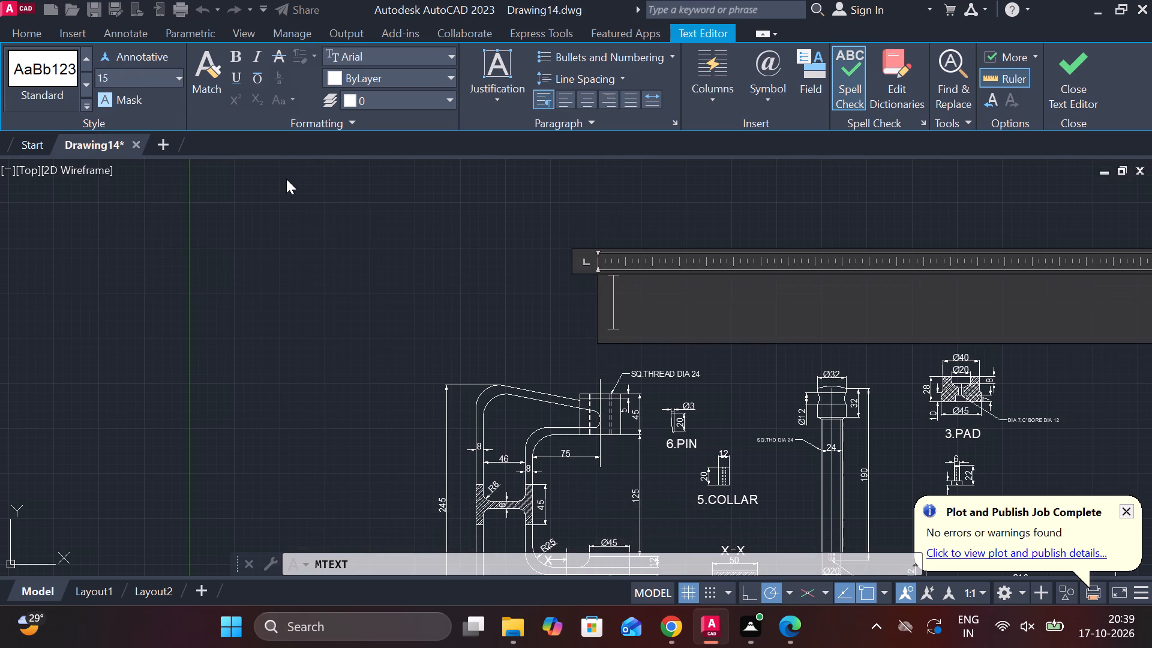
{"action": "key", "text": "c"}
{"action": "key", "text": "equal"}
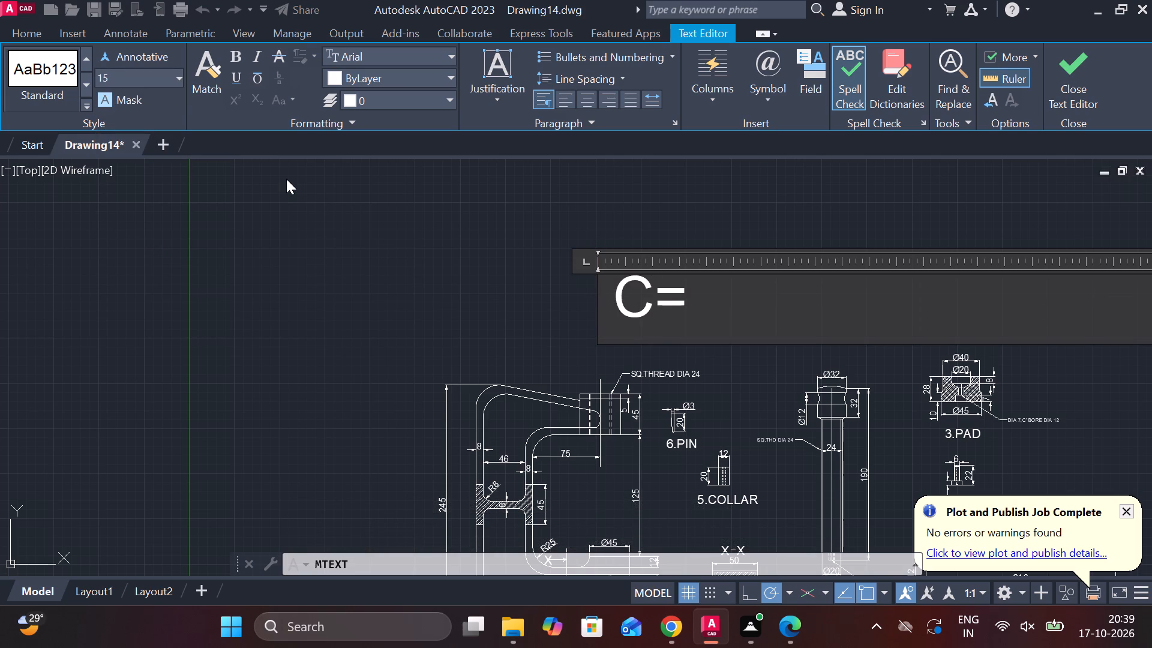
{"action": "key", "text": "BackSpace"}
{"action": "key", "text": "minus"}
{"action": "type", "text": "CLAPM"}
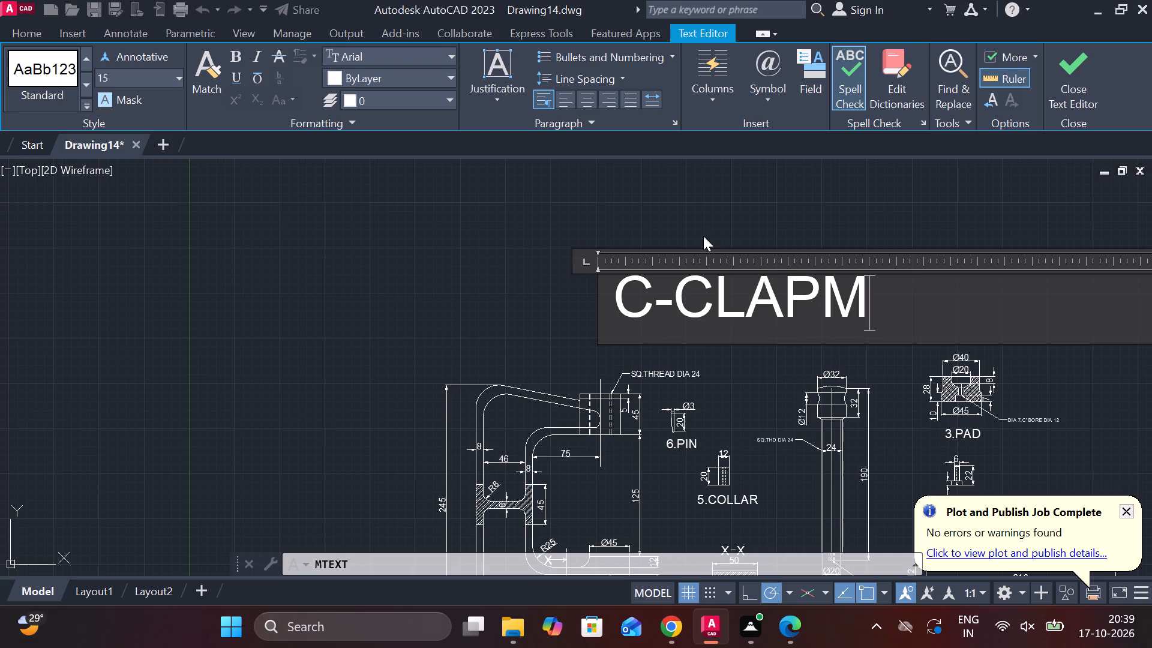
{"action": "key", "text": "BackSpace"}
{"action": "key", "text": "BackSpace"}
{"action": "type", "text": "MP"}
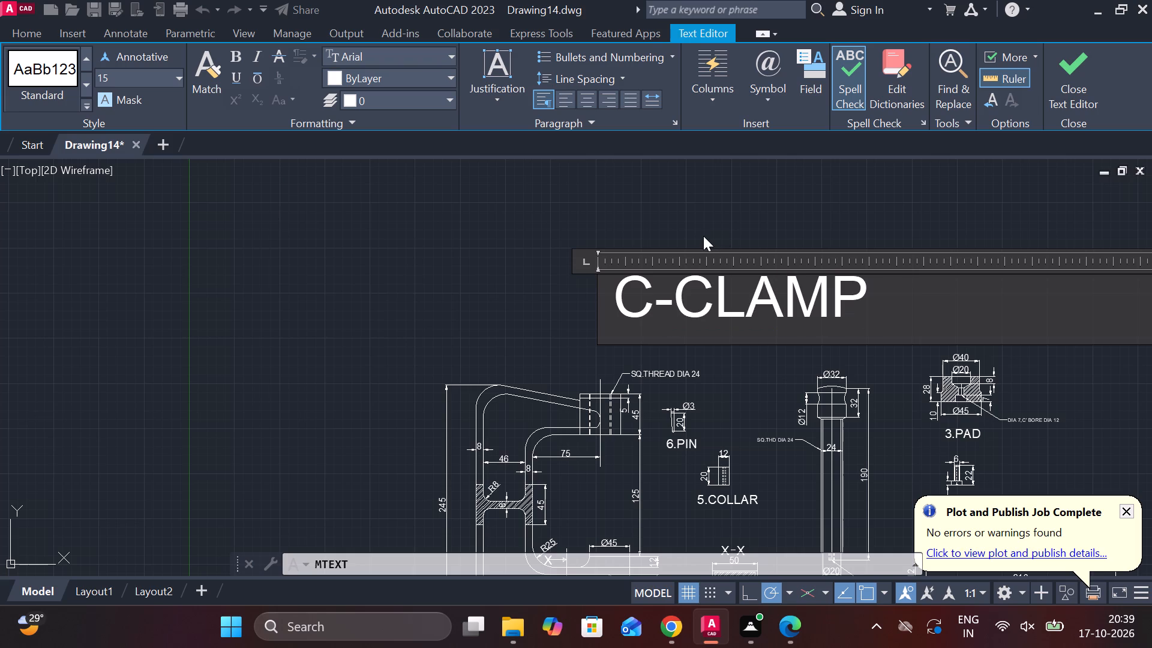
{"action": "left_click", "coordinate": [587, 109]}
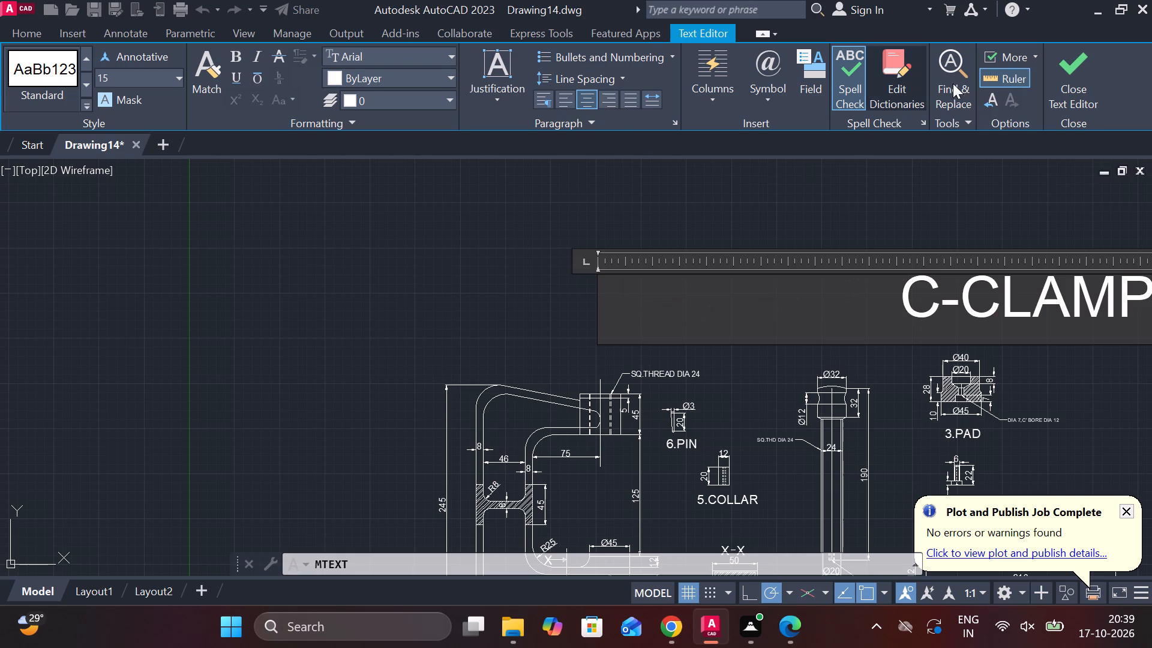
{"action": "left_click", "coordinate": [1070, 72]}
Move the C-CLAMP title straight down, closer to the part views.
{"action": "scroll", "coordinate": [799, 295], "scroll_direction": "up", "scroll_amount": 1}
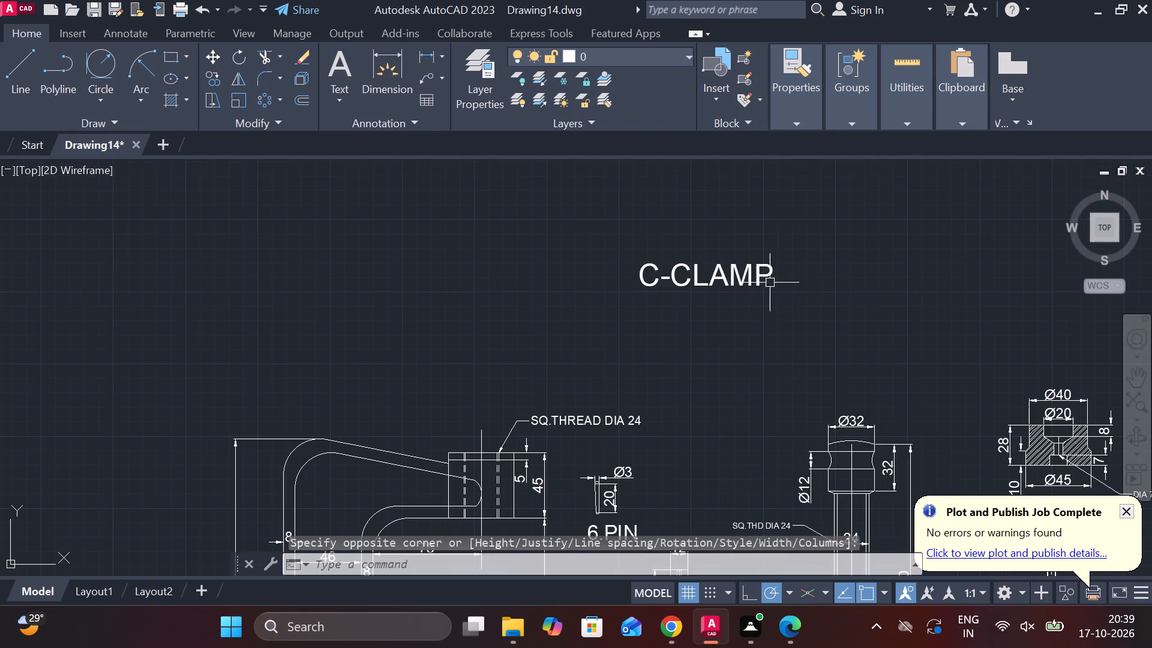
{"action": "left_click", "coordinate": [757, 275]}
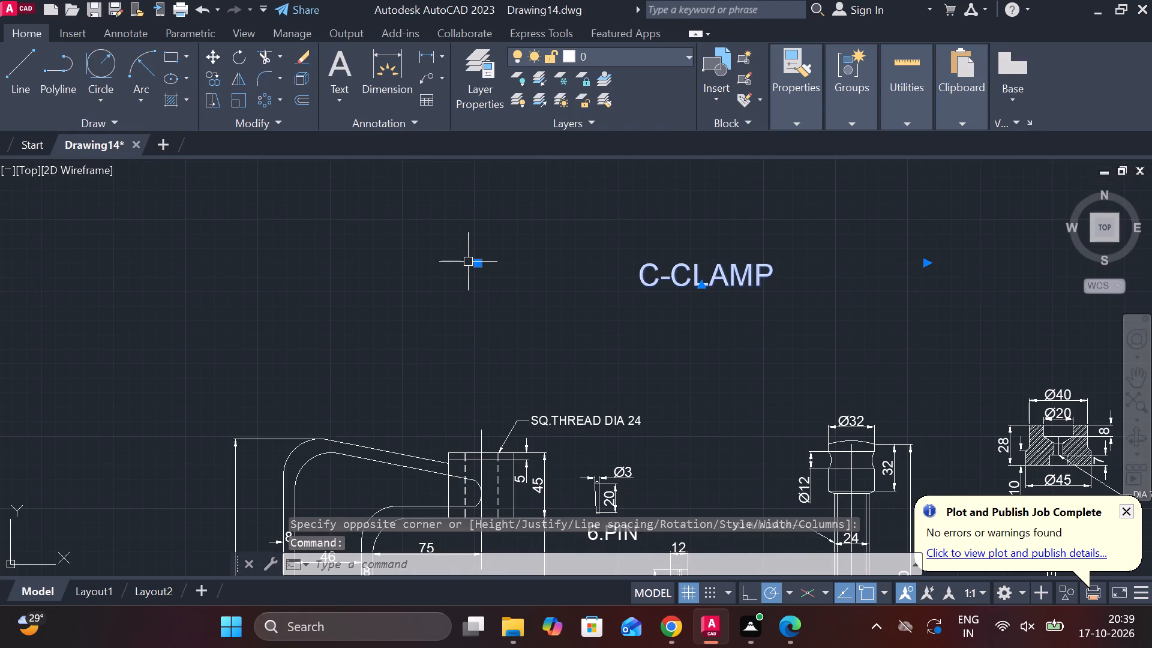
{"action": "left_click", "coordinate": [476, 262]}
{"action": "left_click", "coordinate": [467, 337]}
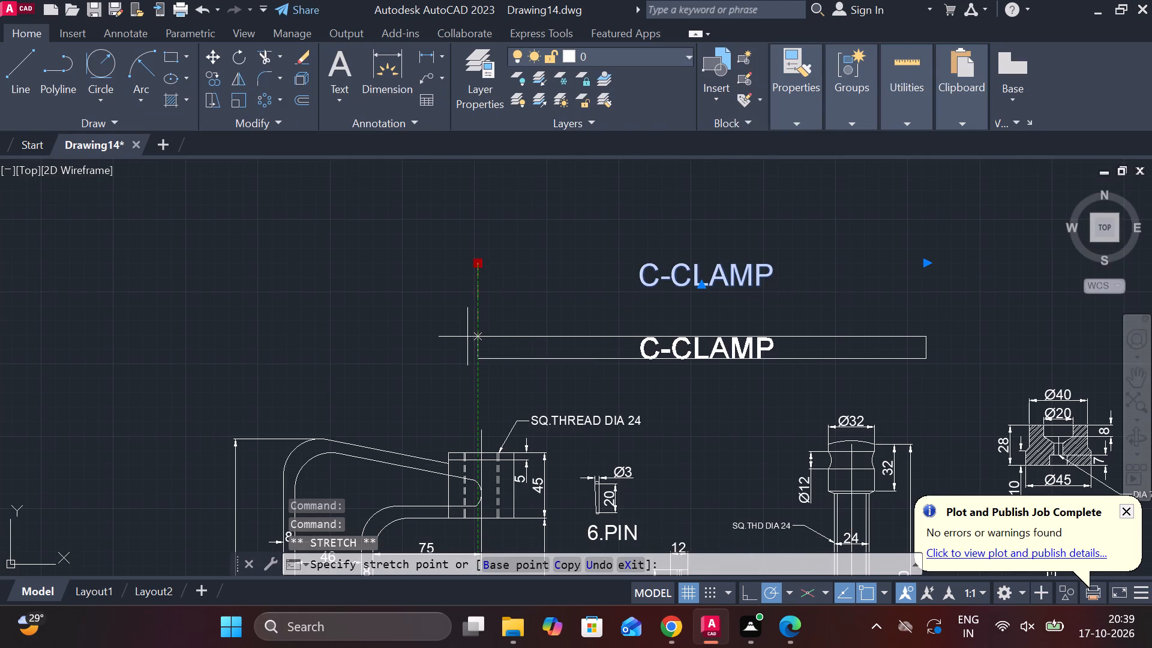
{"action": "key", "text": "Escape"}
Paste a copy of the 1.FRAME label just above the parts table's S.NO and NAME headings.
{"action": "scroll", "coordinate": [776, 340], "scroll_direction": "down", "scroll_amount": 2}
{"action": "middle_click_drag", "start_coordinate": [766, 353], "coordinate": [681, 320]}
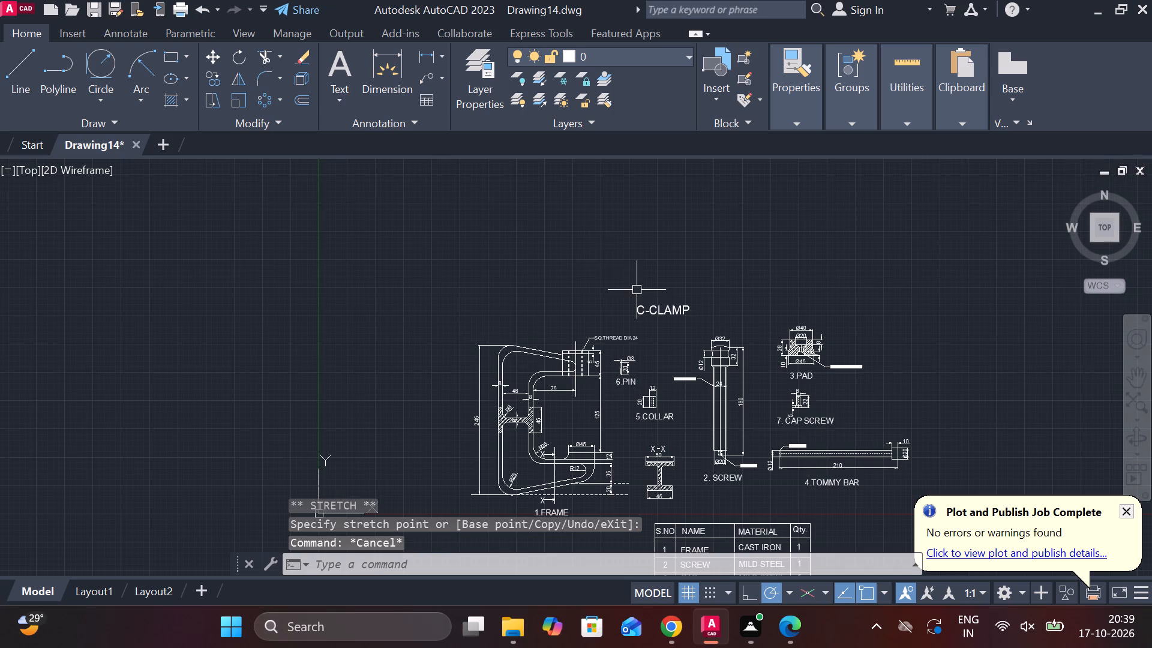
{"action": "middle_click_drag", "start_coordinate": [638, 305], "coordinate": [550, 182]}
{"action": "middle_click_drag", "start_coordinate": [730, 384], "coordinate": [730, 373]}
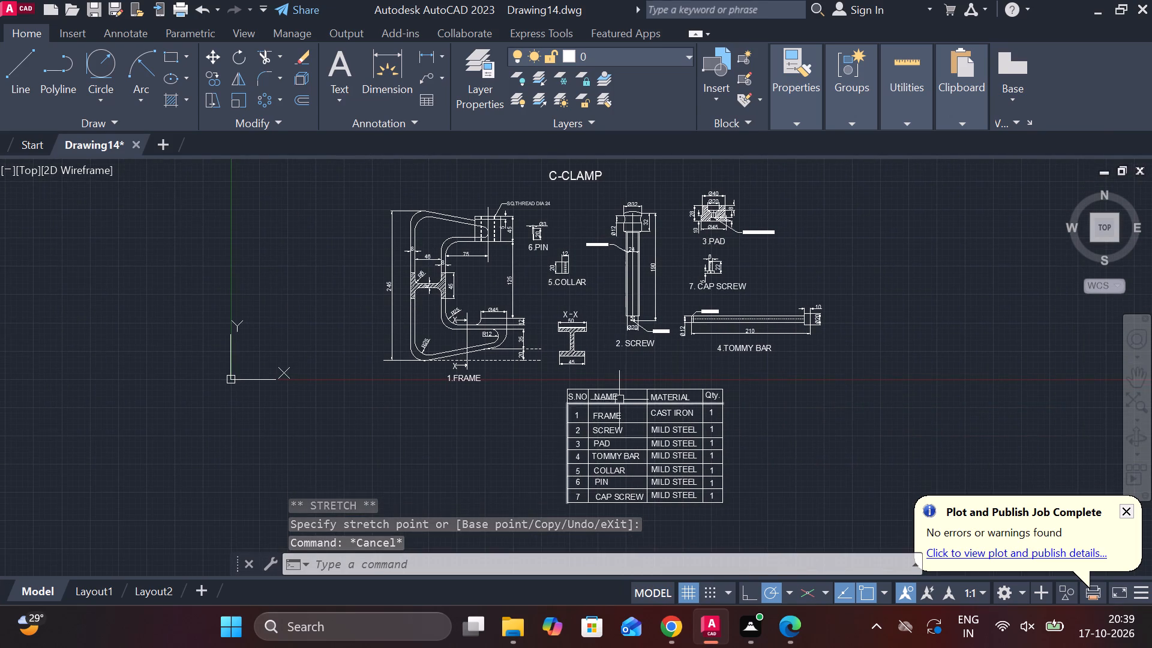
{"action": "scroll", "coordinate": [577, 387], "scroll_direction": "up", "scroll_amount": 2}
{"action": "left_click", "coordinate": [318, 371]}
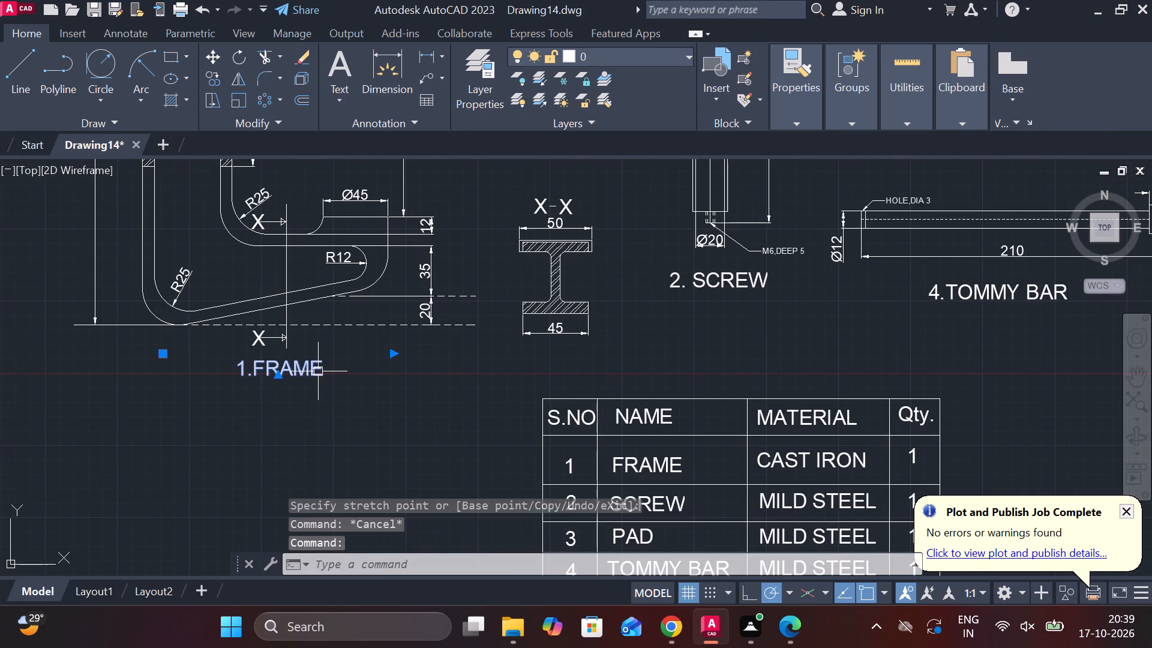
{"action": "key", "text": "ctrl+c"}
{"action": "scroll", "coordinate": [519, 374], "scroll_direction": "up", "scroll_amount": 1}
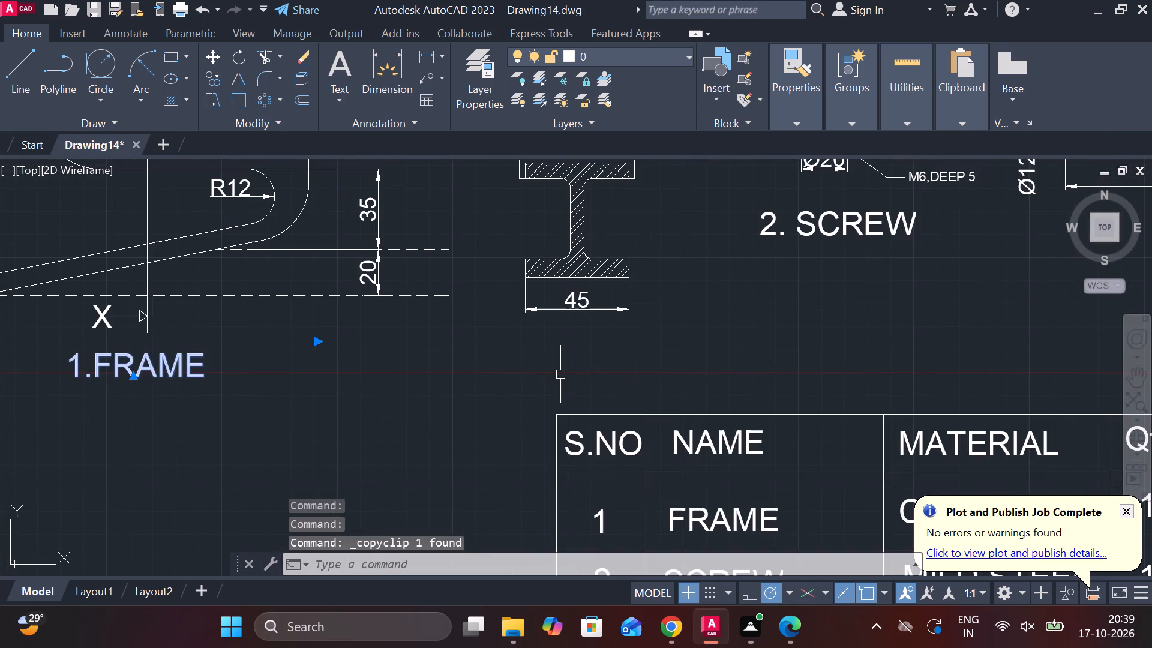
{"action": "key", "text": "ctrl+v"}
{"action": "scroll", "coordinate": [551, 379], "scroll_direction": "up", "scroll_amount": 1}
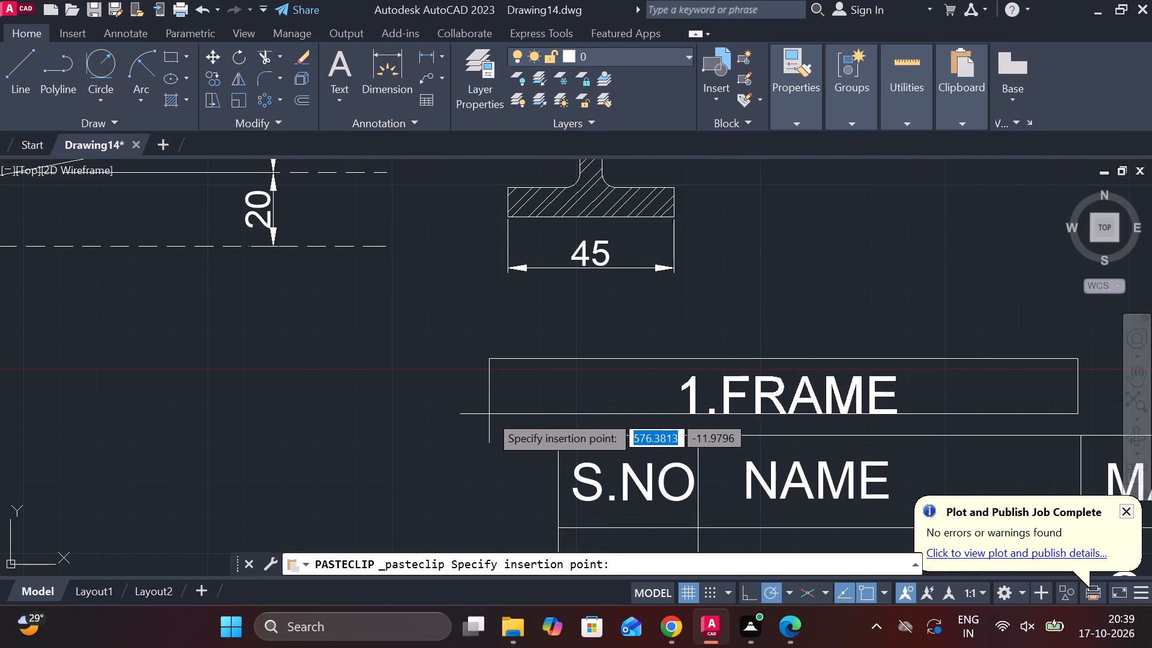
{"action": "left_click", "coordinate": [489, 414]}
Change the copied label's text above the table to PARTS LIST.
{"action": "double_click", "coordinate": [736, 388]}
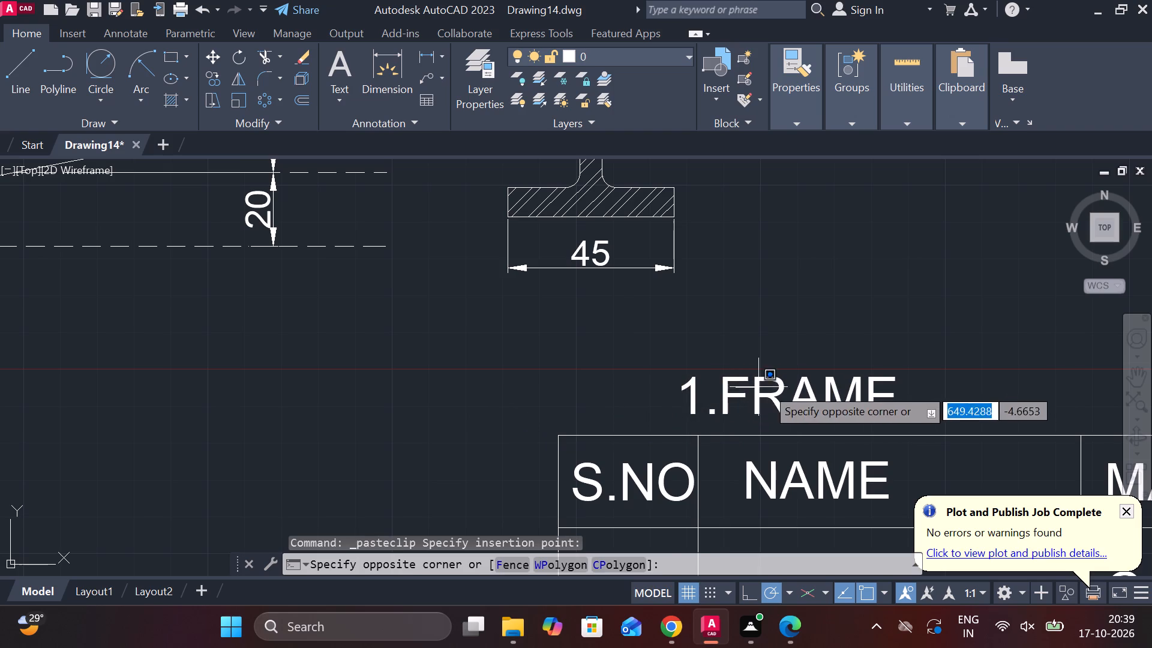
{"action": "left_click", "coordinate": [784, 386]}
{"action": "double_click", "coordinate": [769, 386]}
{"action": "key", "text": "Escape"}
{"action": "double_click", "coordinate": [778, 385]}
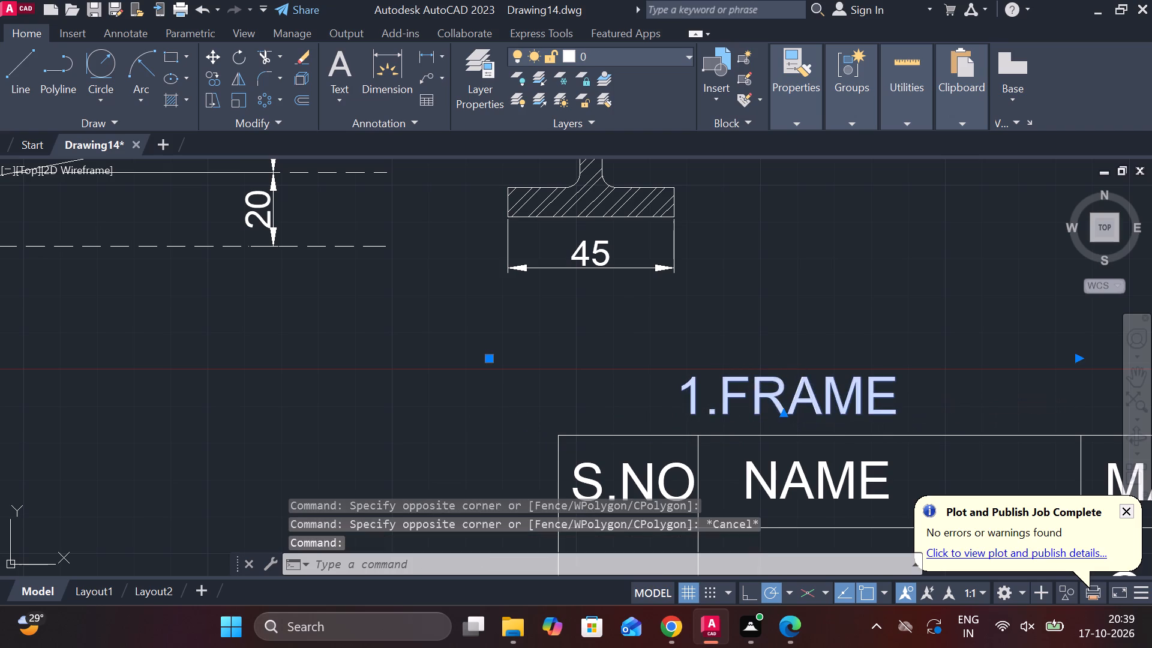
{"action": "left_click", "coordinate": [898, 394]}
{"action": "key", "text": "BackSpace"}
{"action": "key", "text": "BackSpace"}
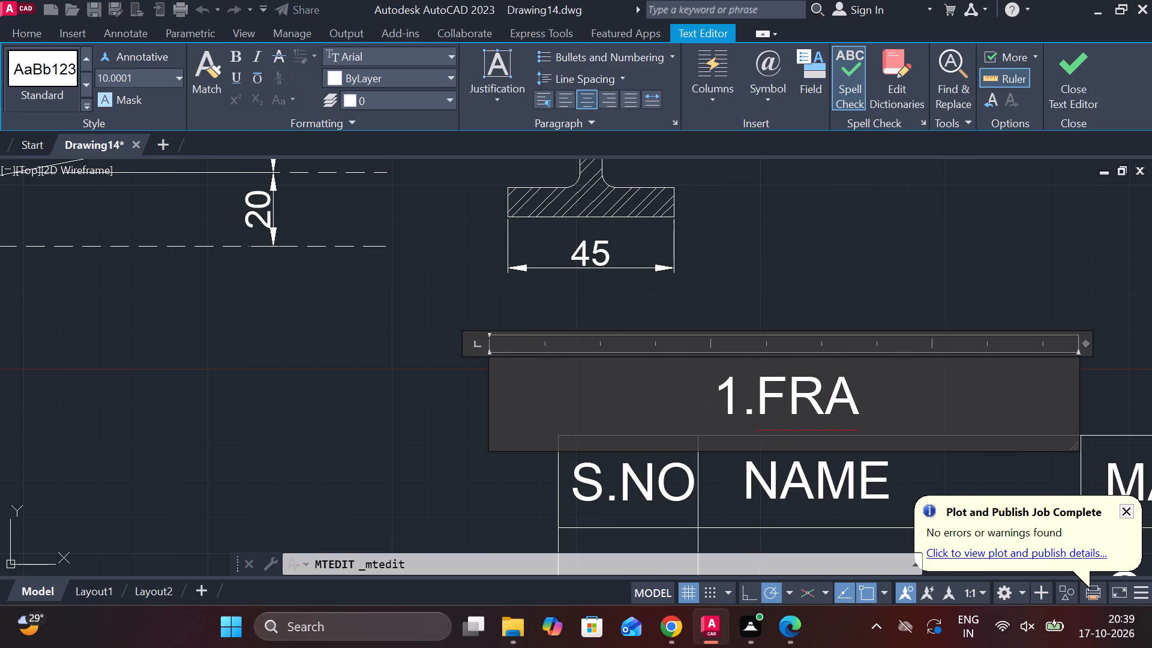
{"action": "key", "text": "BackSpace"}
{"action": "key", "text": "BackSpace"}
{"action": "key", "text": "BackSpace"}
{"action": "key", "text": "BackSpace"}
{"action": "key", "text": "BackSpace"}
{"action": "type", "text": "PARTS LIST"}
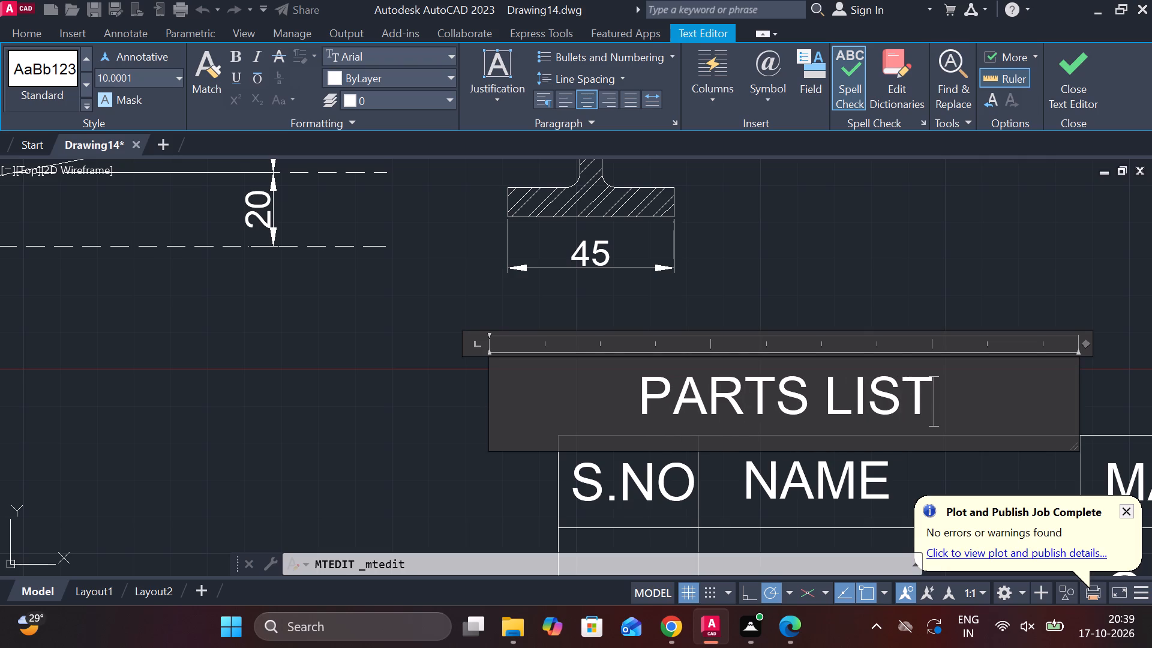
{"action": "left_click", "coordinate": [1073, 78]}
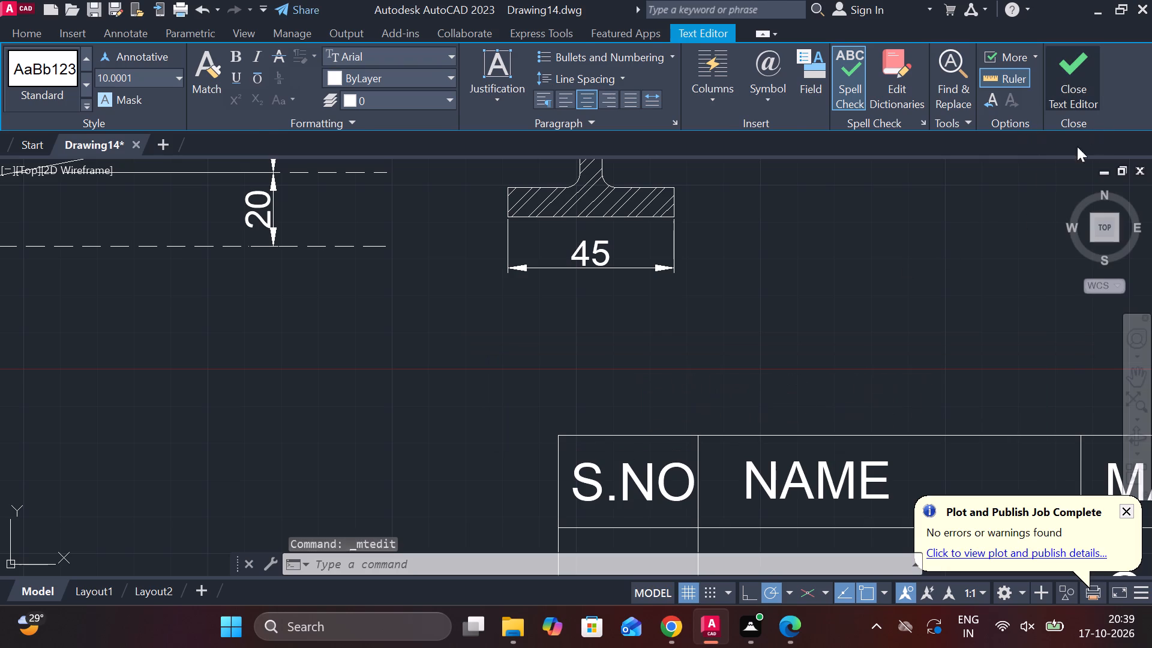
Draw a rectangular border about 909 by 661 around the C-CLAMP title, all part views and the parts list.
{"action": "scroll", "coordinate": [883, 371], "scroll_direction": "down", "scroll_amount": 3}
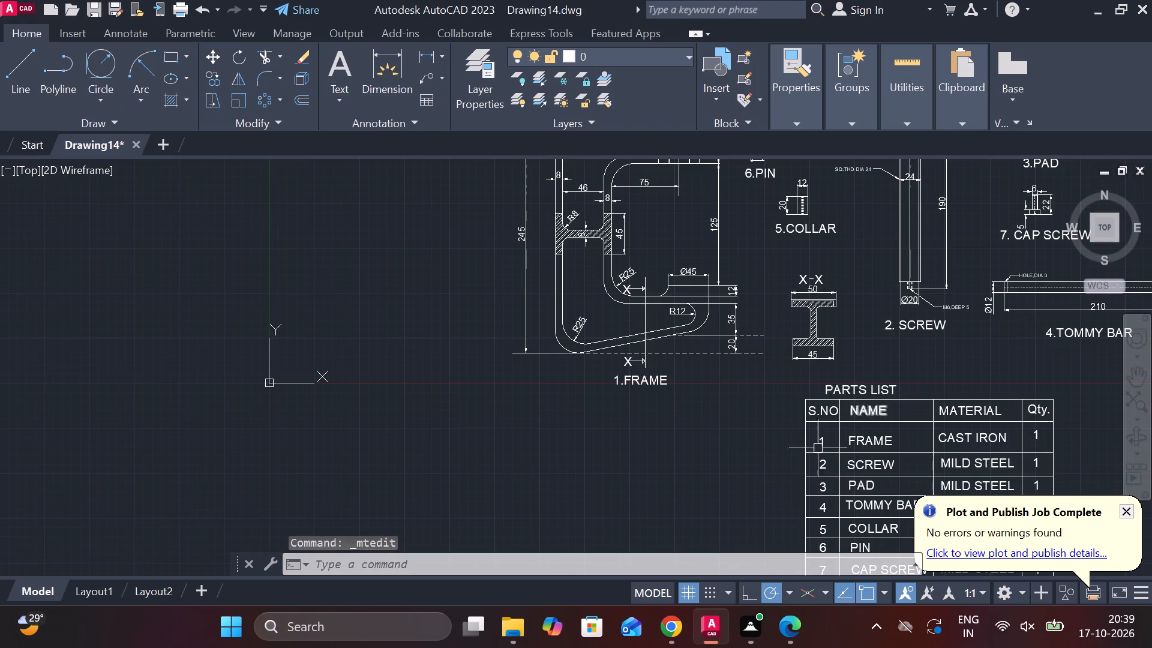
{"action": "scroll", "coordinate": [808, 448], "scroll_direction": "down", "scroll_amount": 1}
{"action": "middle_click_drag", "start_coordinate": [749, 443], "coordinate": [667, 434]}
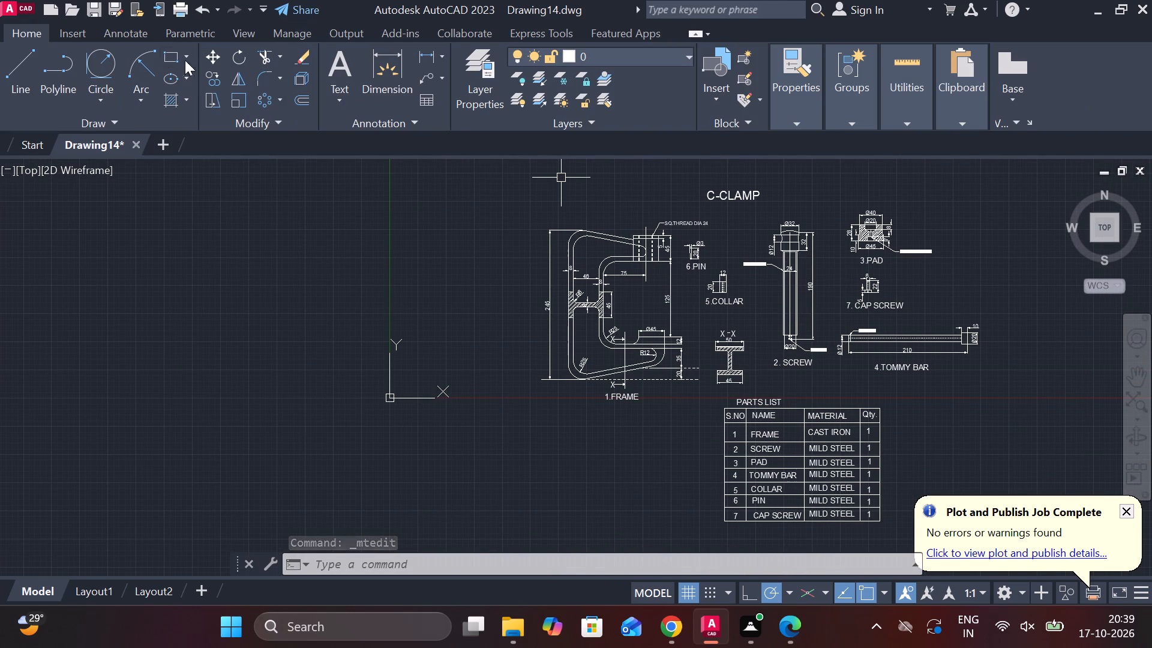
{"action": "left_click", "coordinate": [167, 53]}
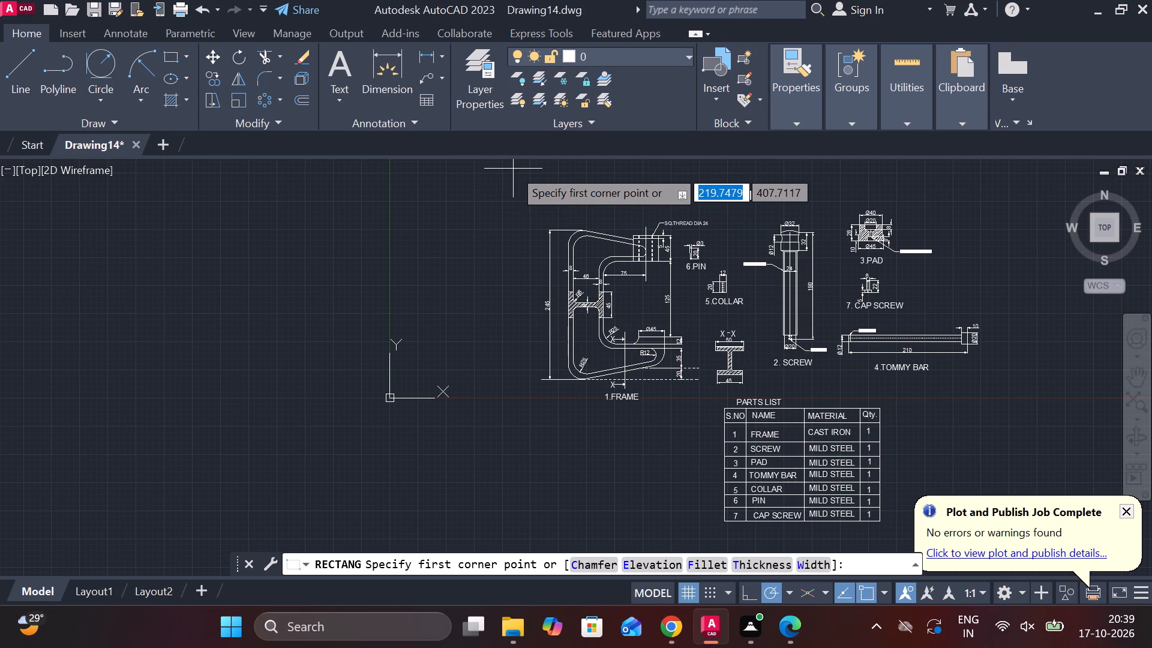
{"action": "left_click", "coordinate": [508, 163]}
{"action": "middle_click_drag", "start_coordinate": [863, 302], "coordinate": [715, 246]}
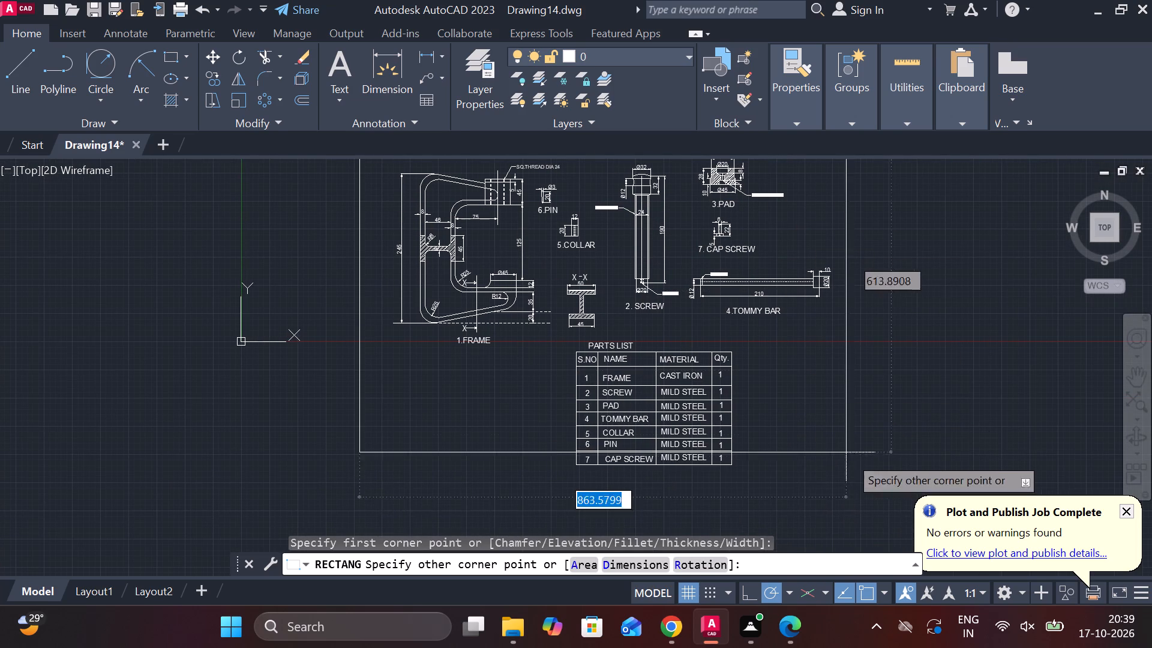
{"action": "left_click", "coordinate": [872, 479]}
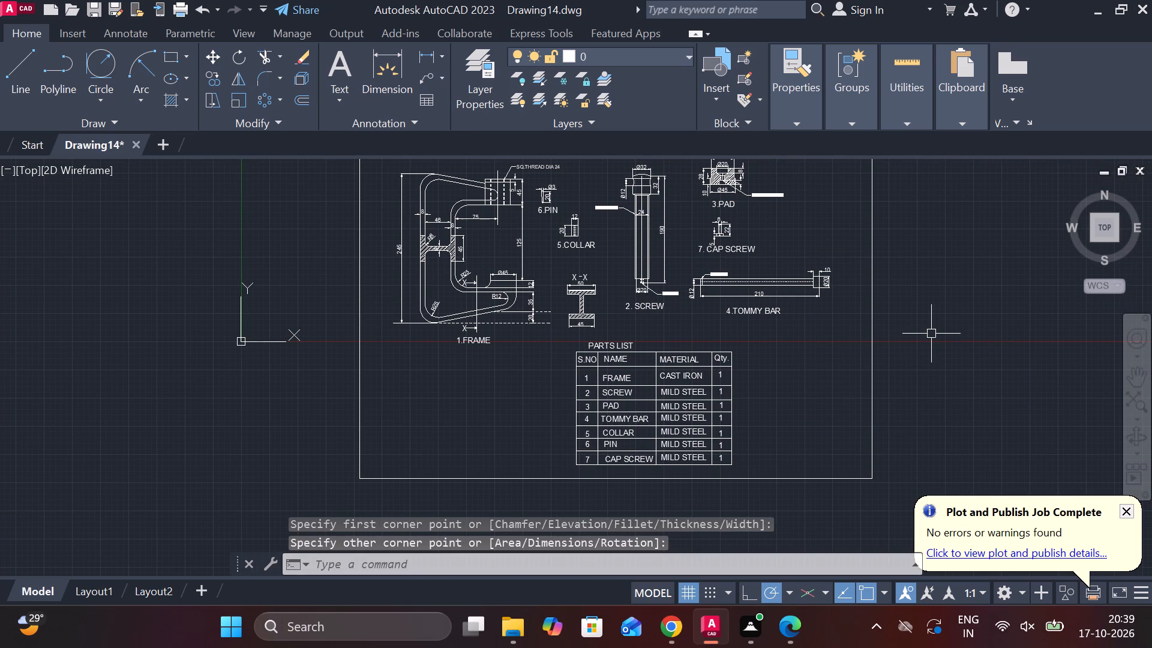
Save the drawing as C-CLAMP in the Documents folder, in AutoCAD 2018 Drawing format.
{"action": "key", "text": "ctrl+s"}
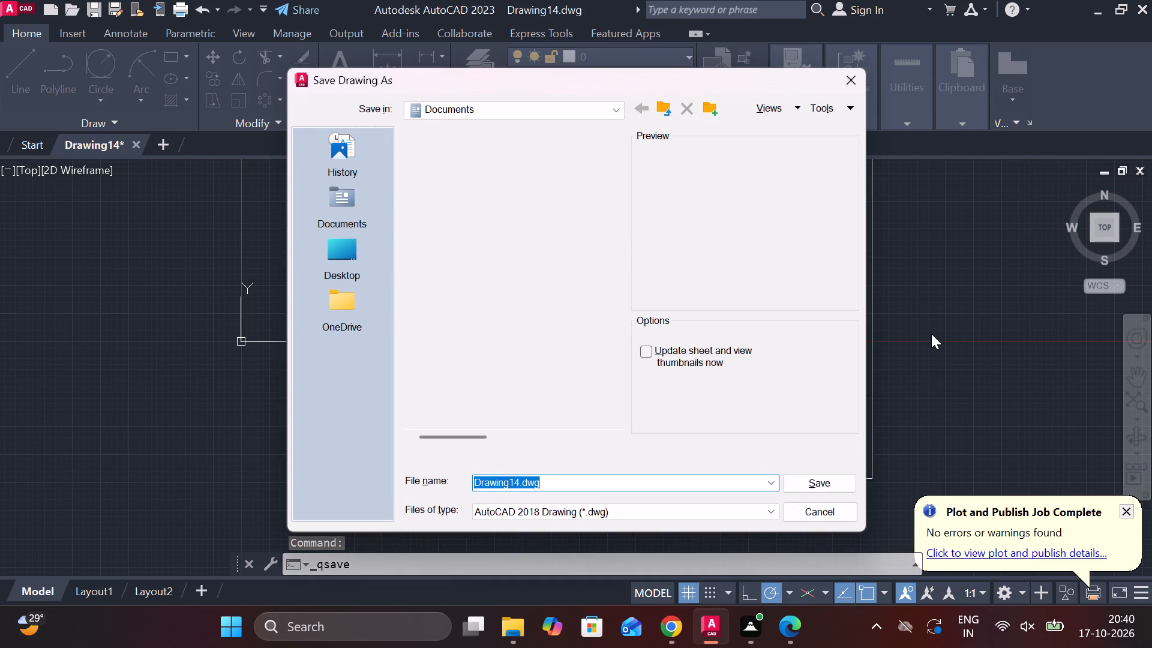
{"action": "key", "text": "c"}
{"action": "key", "text": "minus"}
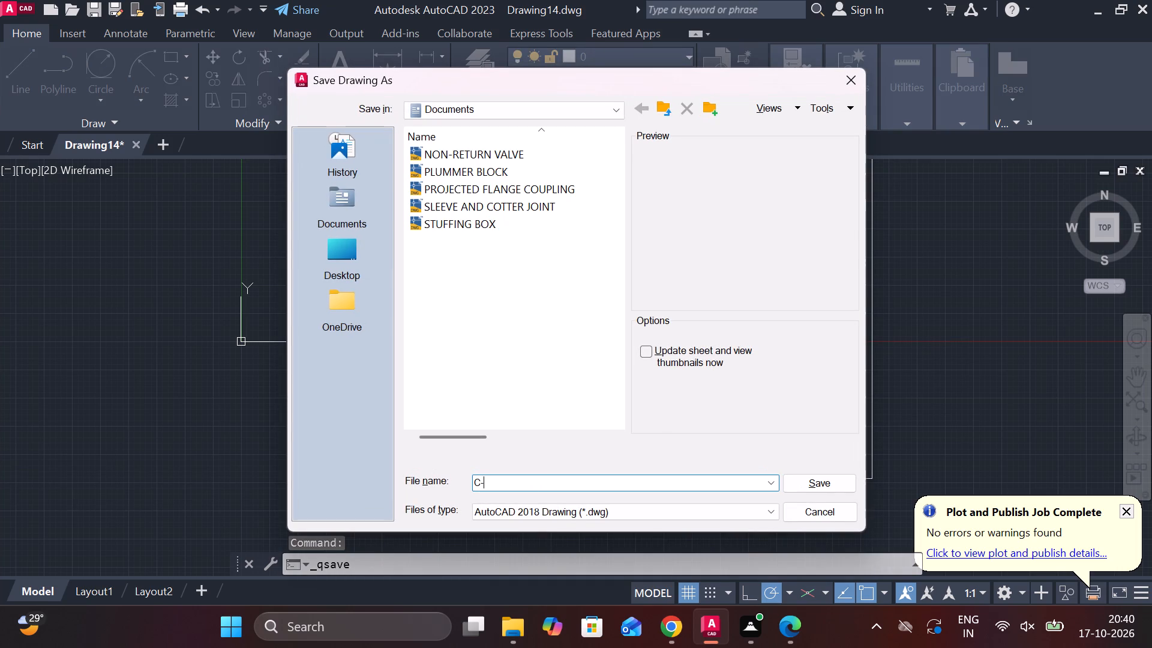
{"action": "type", "text": "CLA"}
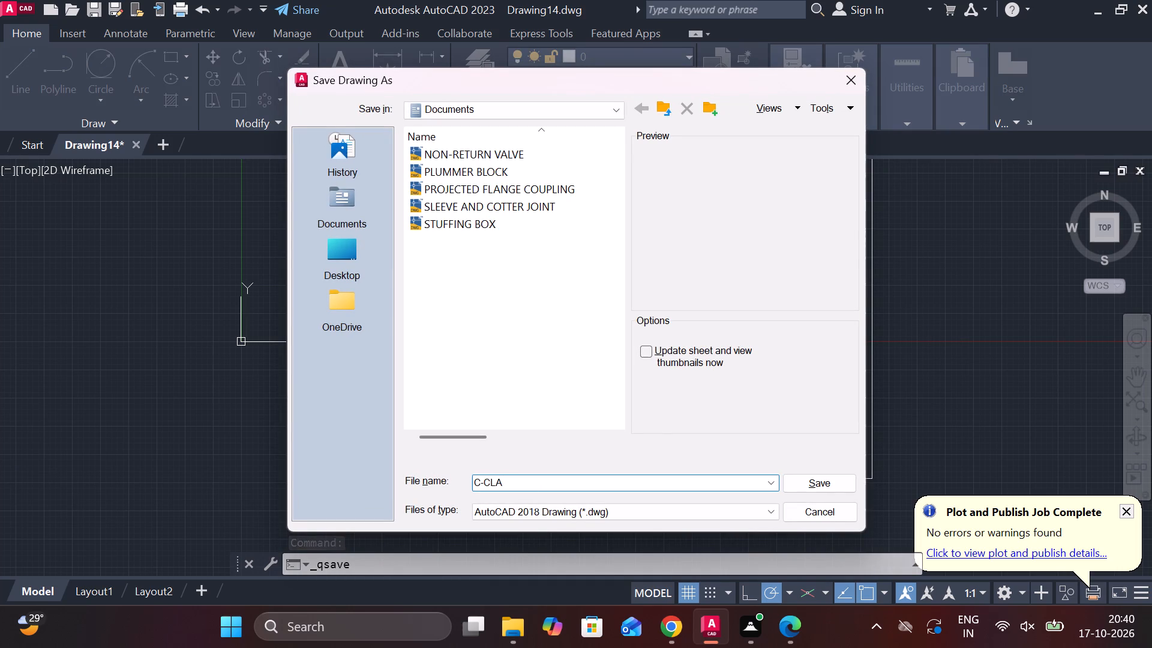
{"action": "type", "text": "MP"}
{"action": "left_click", "coordinate": [818, 489]}
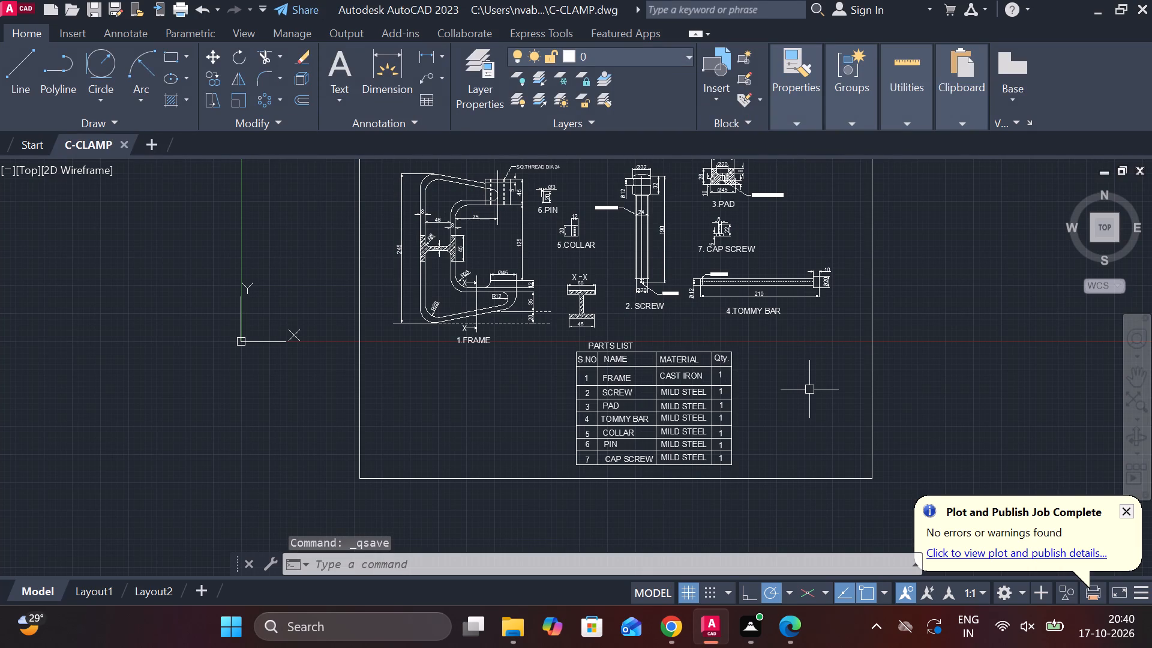
Turn off log file recording with LOGFILEOFF and save the drawing again.
{"action": "type", "text": "LOG"}
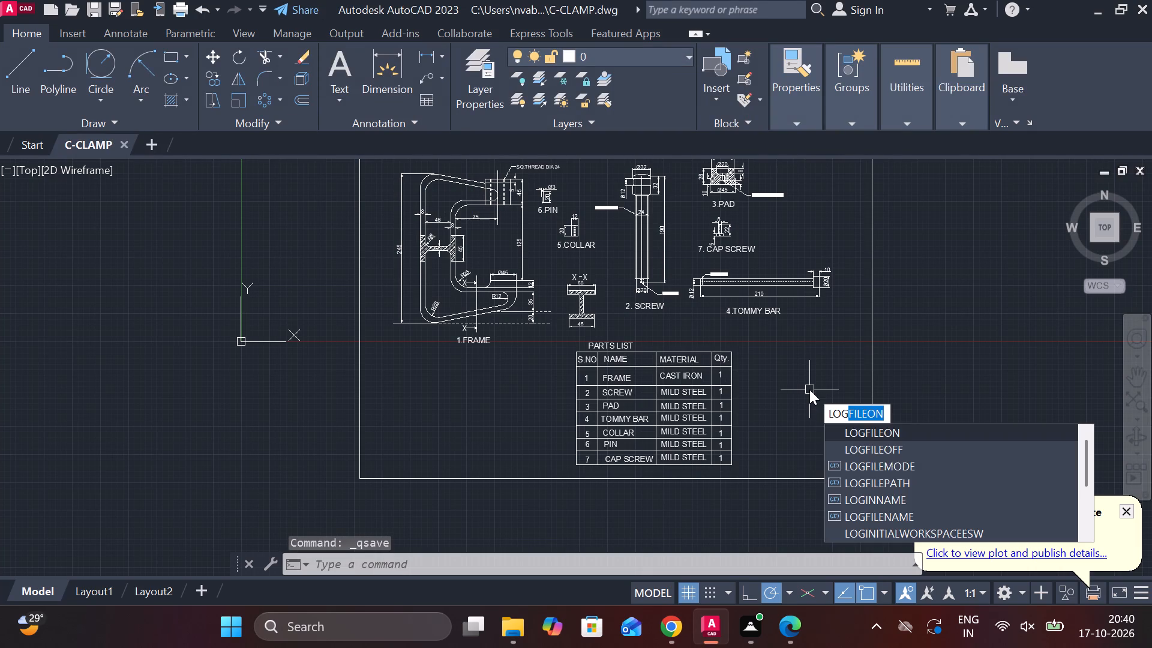
{"action": "left_click", "coordinate": [878, 450]}
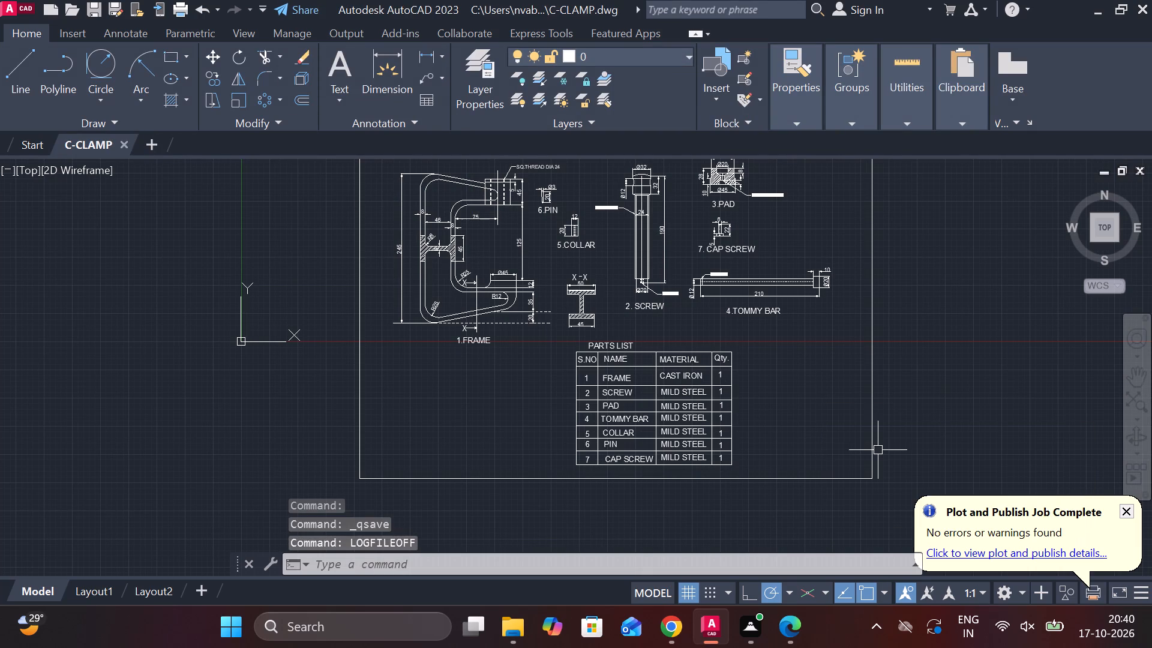
{"action": "key", "text": "ctrl+s"}
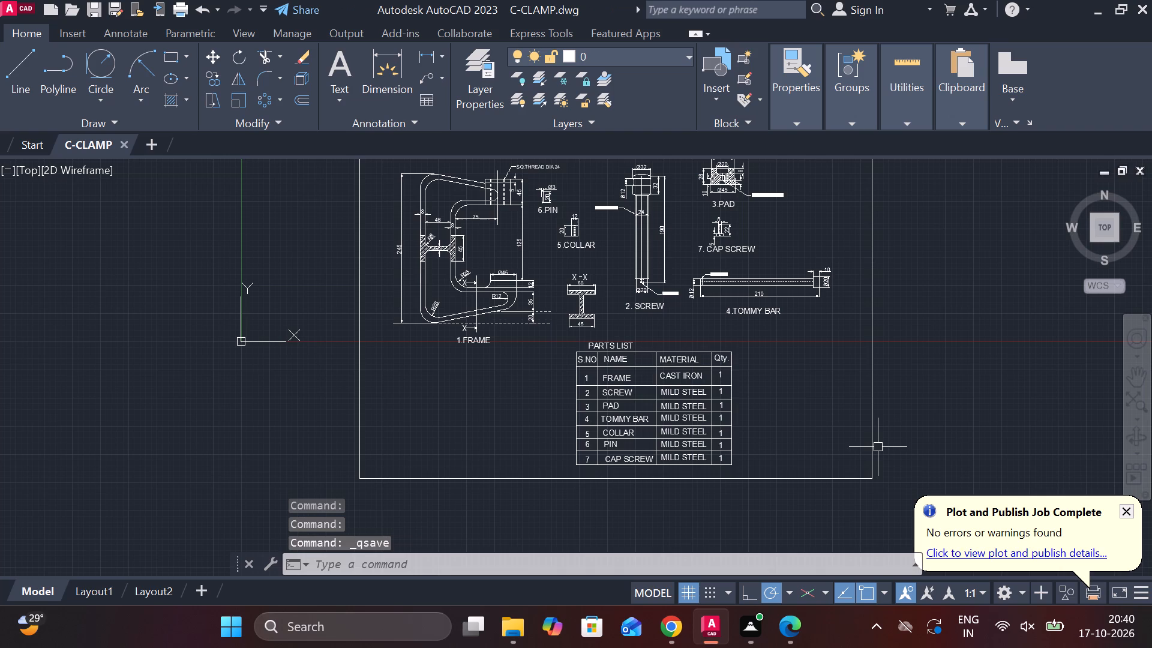
Set up a plot of the model with the DWG To PDF.pc3 plotter and landscape orientation.
{"action": "type", "text": "PLOT"}
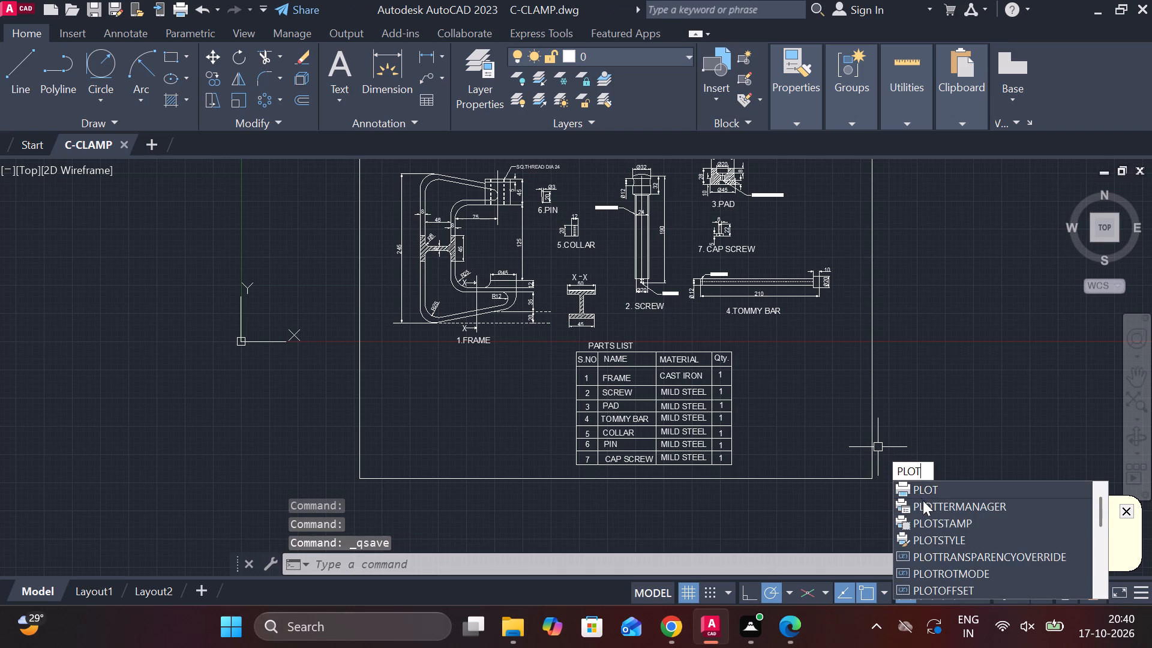
{"action": "left_click", "coordinate": [930, 486]}
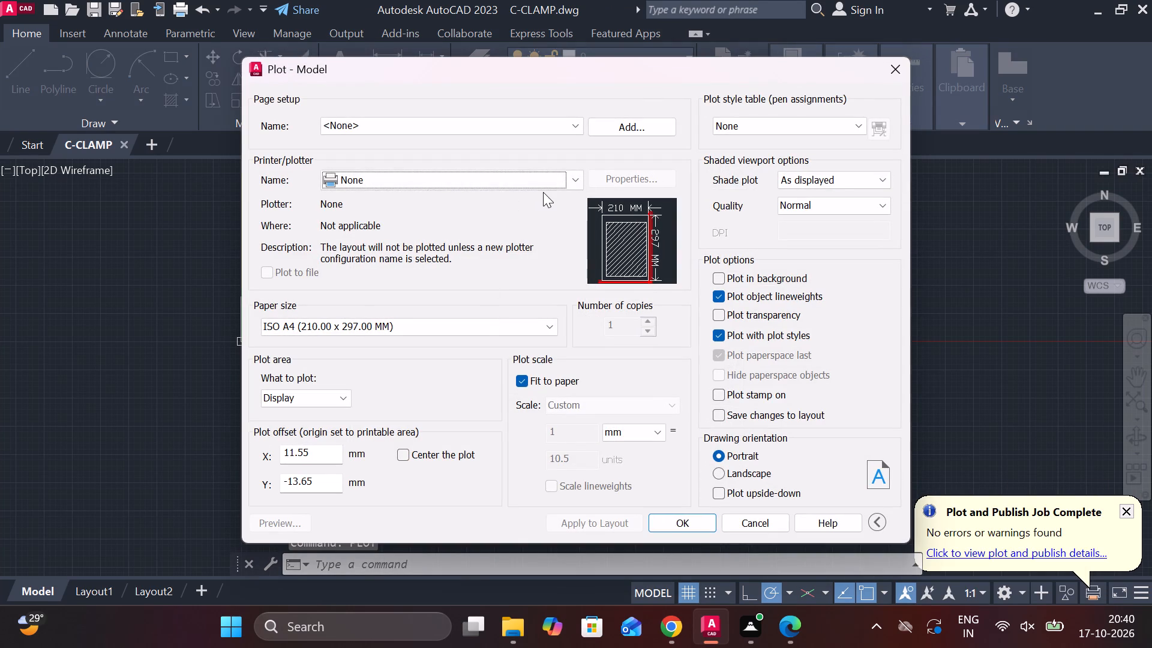
{"action": "left_click", "coordinate": [543, 192]}
{"action": "left_click", "coordinate": [537, 178]}
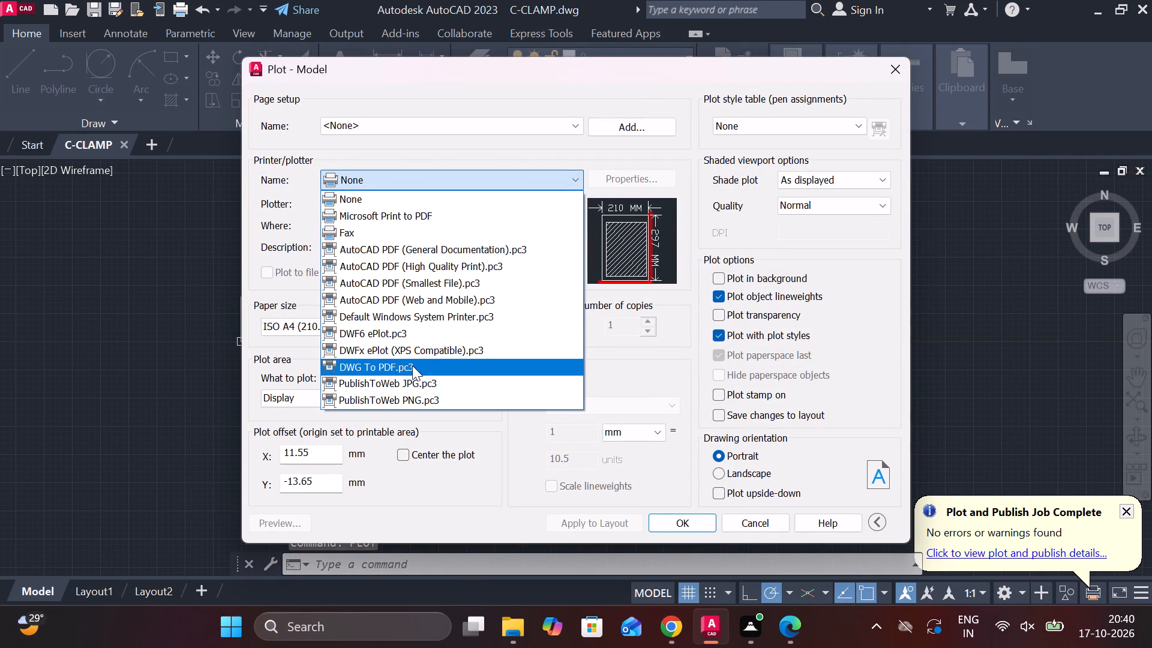
{"action": "left_click", "coordinate": [404, 365]}
{"action": "left_click", "coordinate": [723, 469]}
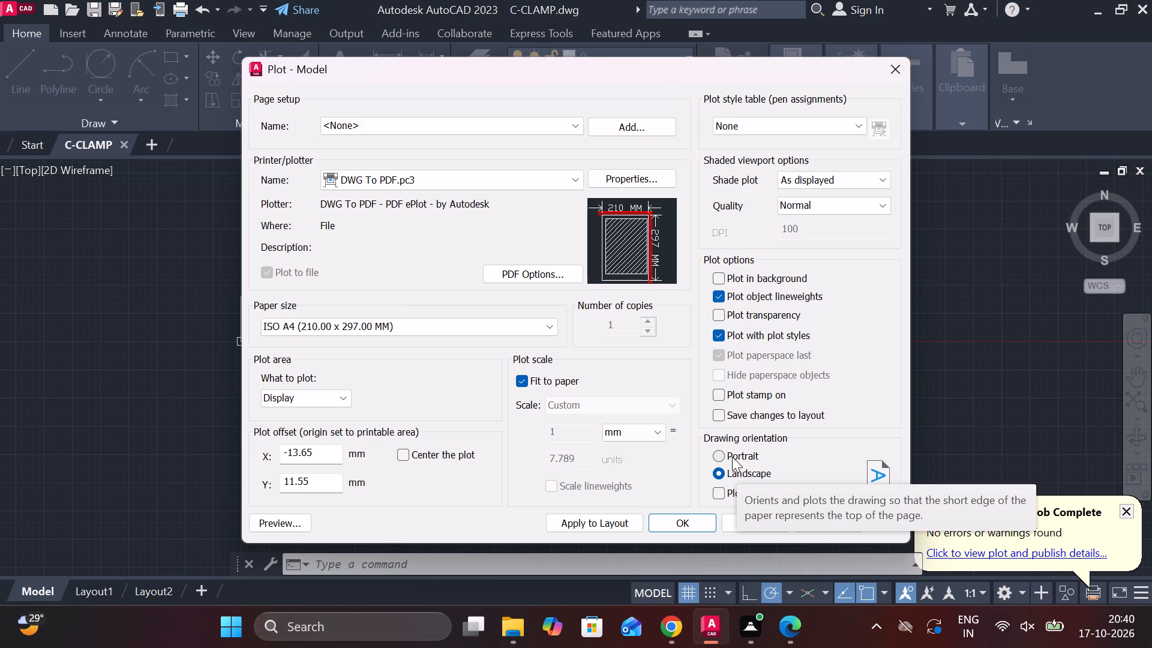
Set the plot area to a window enclosing the whole border with a small margin on every side.
{"action": "left_click", "coordinate": [334, 394]}
{"action": "left_click", "coordinate": [294, 448]}
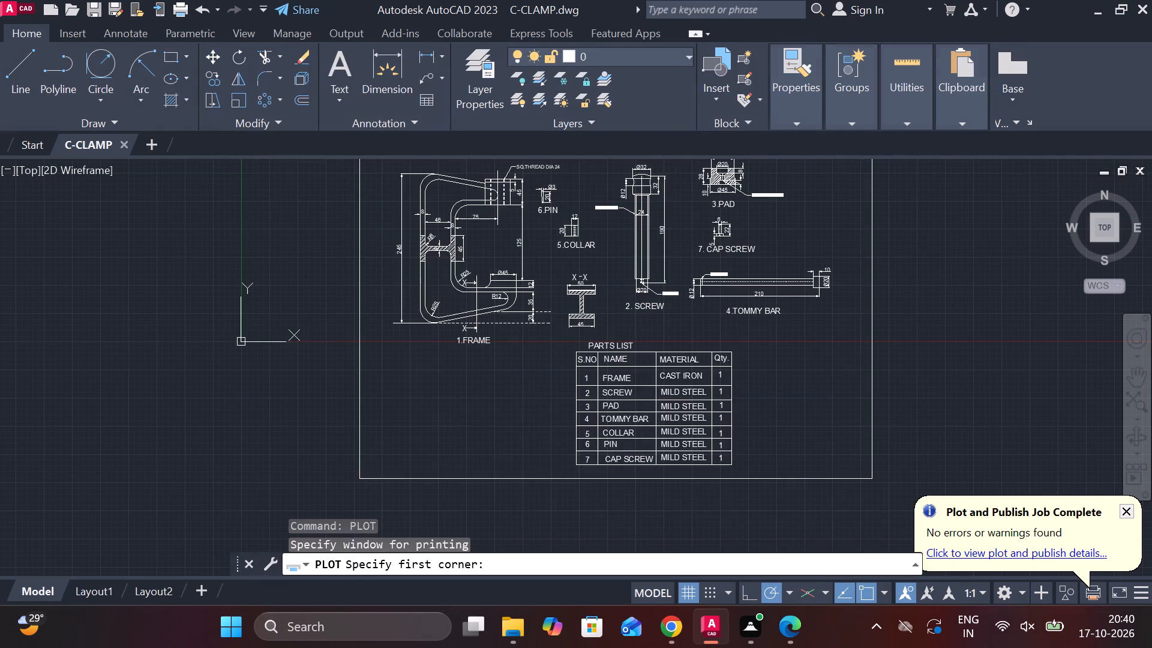
{"action": "scroll", "coordinate": [407, 388], "scroll_direction": "down", "scroll_amount": 1}
{"action": "left_click", "coordinate": [346, 193]}
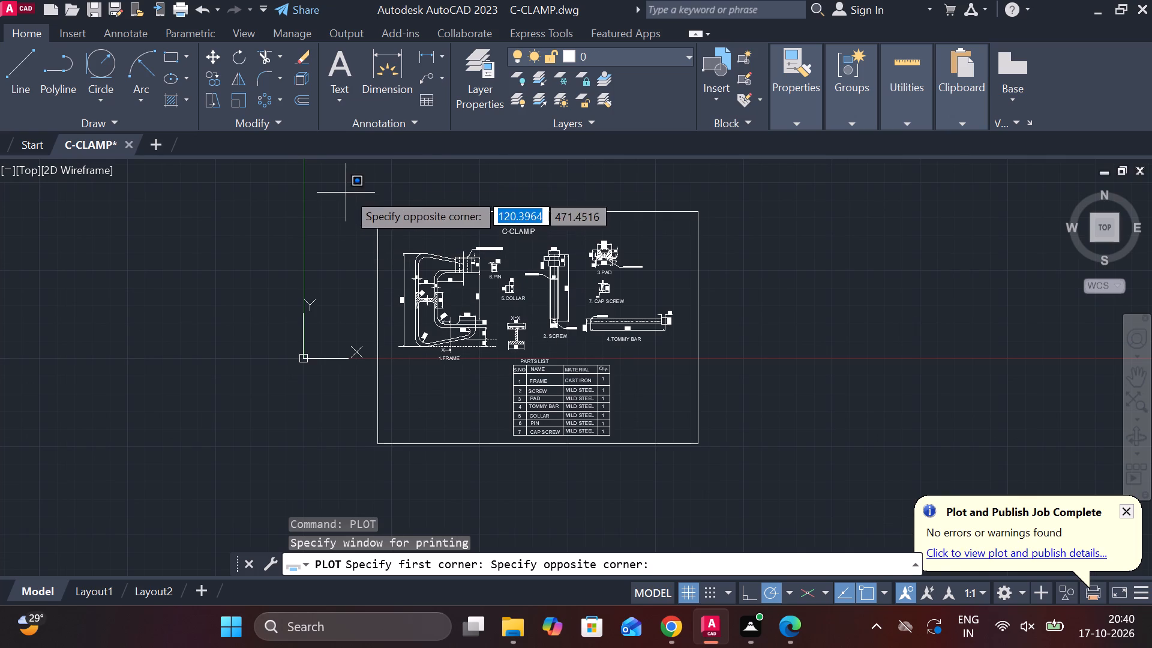
{"action": "left_click", "coordinate": [736, 465]}
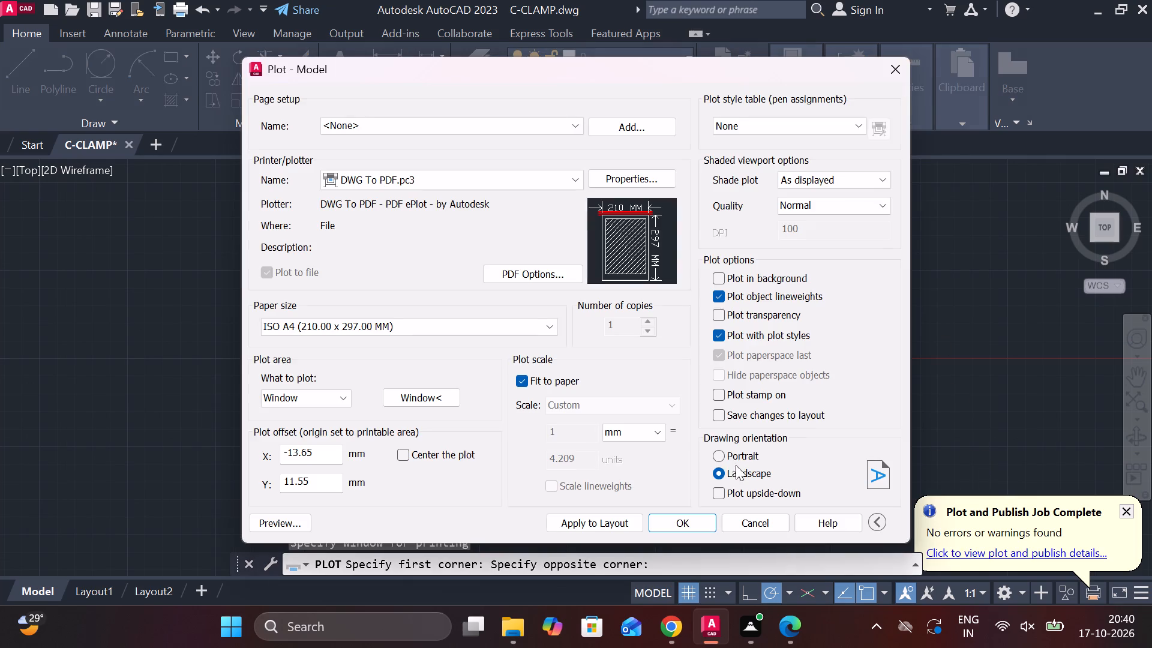
Plot the drawing to C-CLAMP-Model.pdf in the Documents folder and look over the PDF from title to parts list.
{"action": "left_click", "coordinate": [704, 518]}
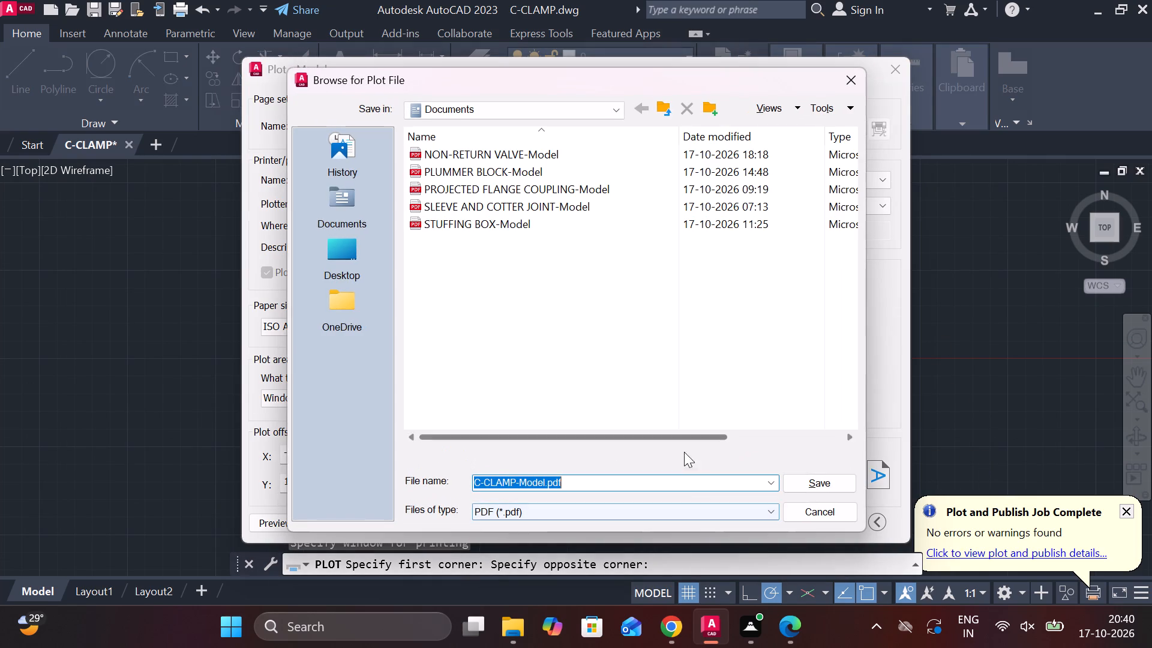
{"action": "left_click", "coordinate": [814, 482]}
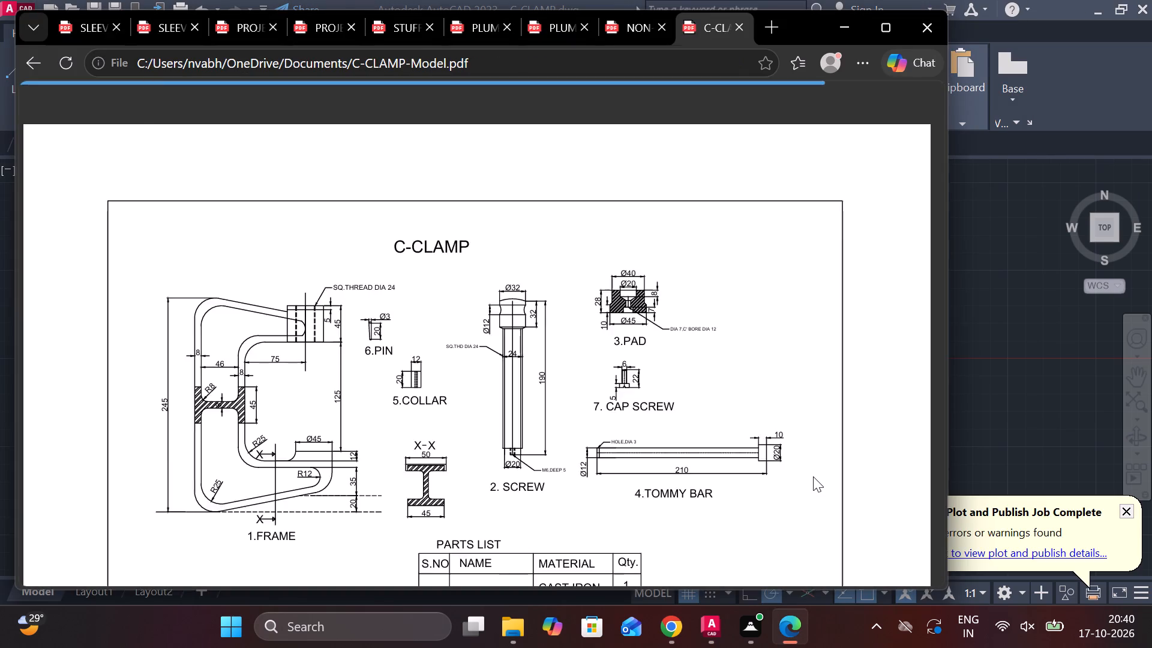
{"action": "scroll", "coordinate": [641, 437], "scroll_direction": "down", "scroll_amount": 2}
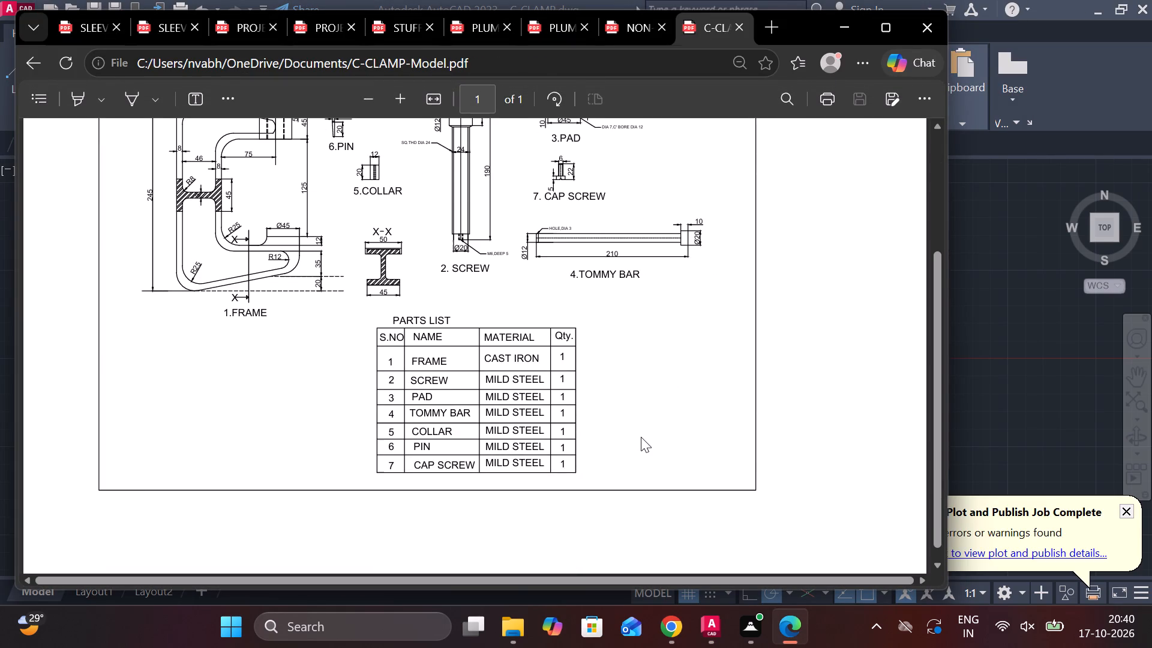
{"action": "scroll", "coordinate": [628, 422], "scroll_direction": "up", "scroll_amount": 2}
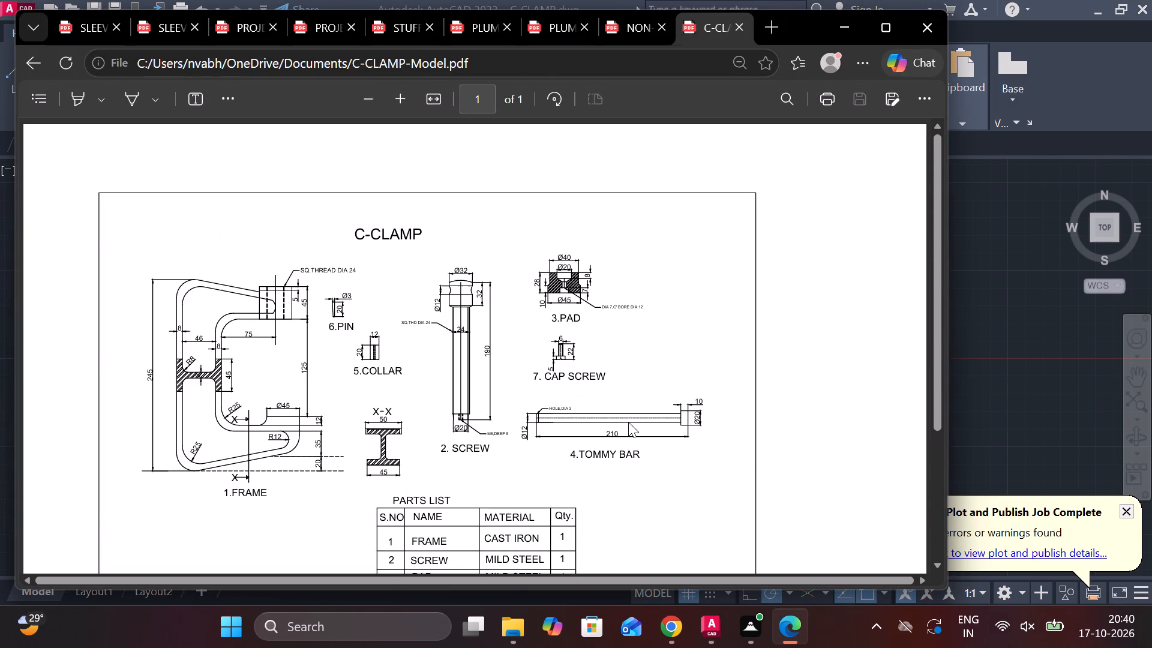
{"action": "scroll", "coordinate": [628, 422], "scroll_direction": "down", "scroll_amount": 3}
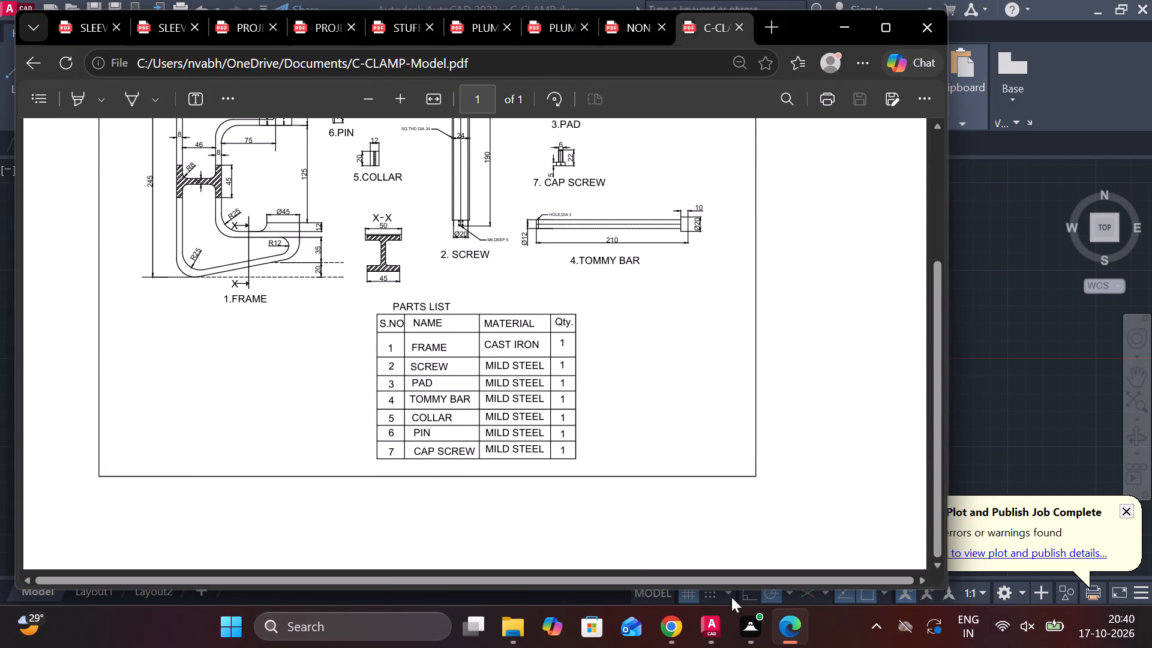